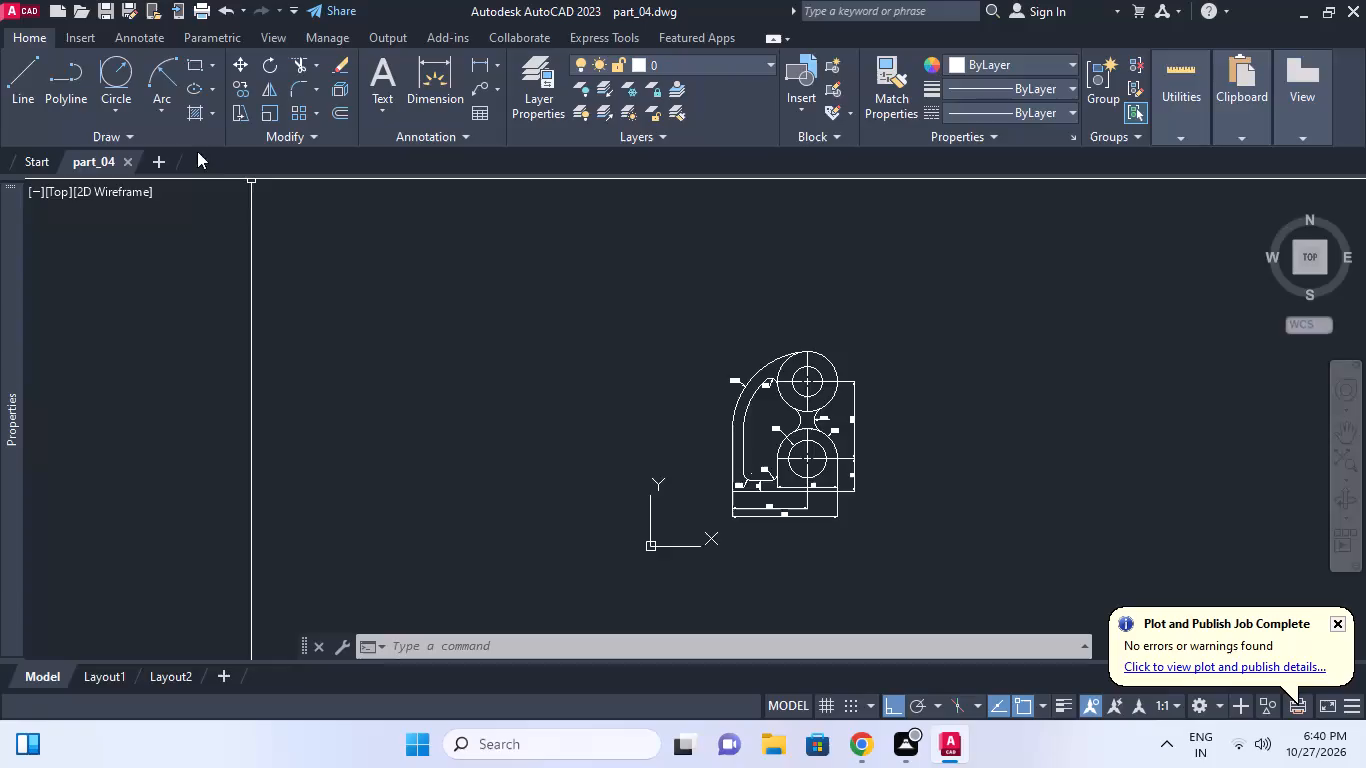
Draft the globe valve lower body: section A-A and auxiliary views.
Create a new blank drawing.
{"action": "left_click", "coordinate": [162, 156]}
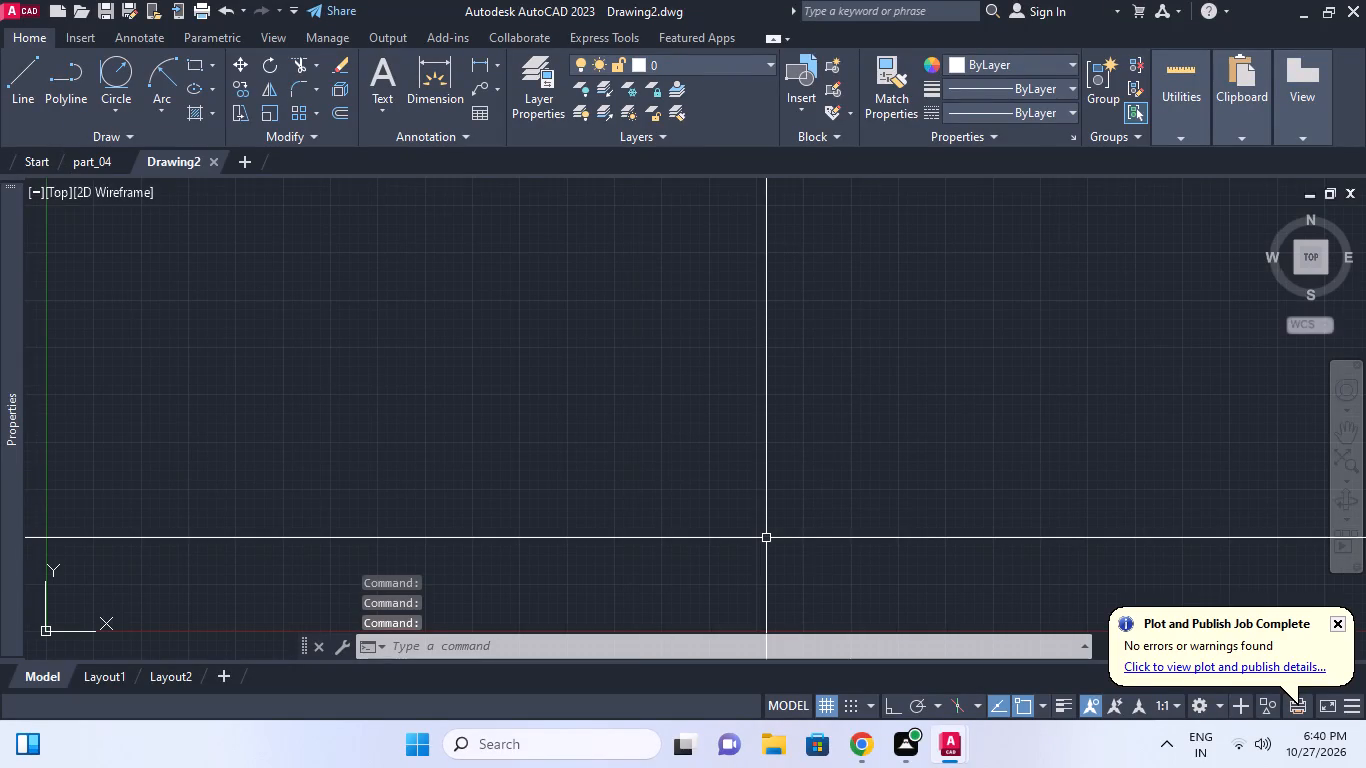
Modify the Standard dimension style to use a text height of 4 and ISO standard text alignment.
{"action": "type", "text": "d"}
{"action": "key", "text": "space"}
{"action": "left_click", "coordinate": [887, 334]}
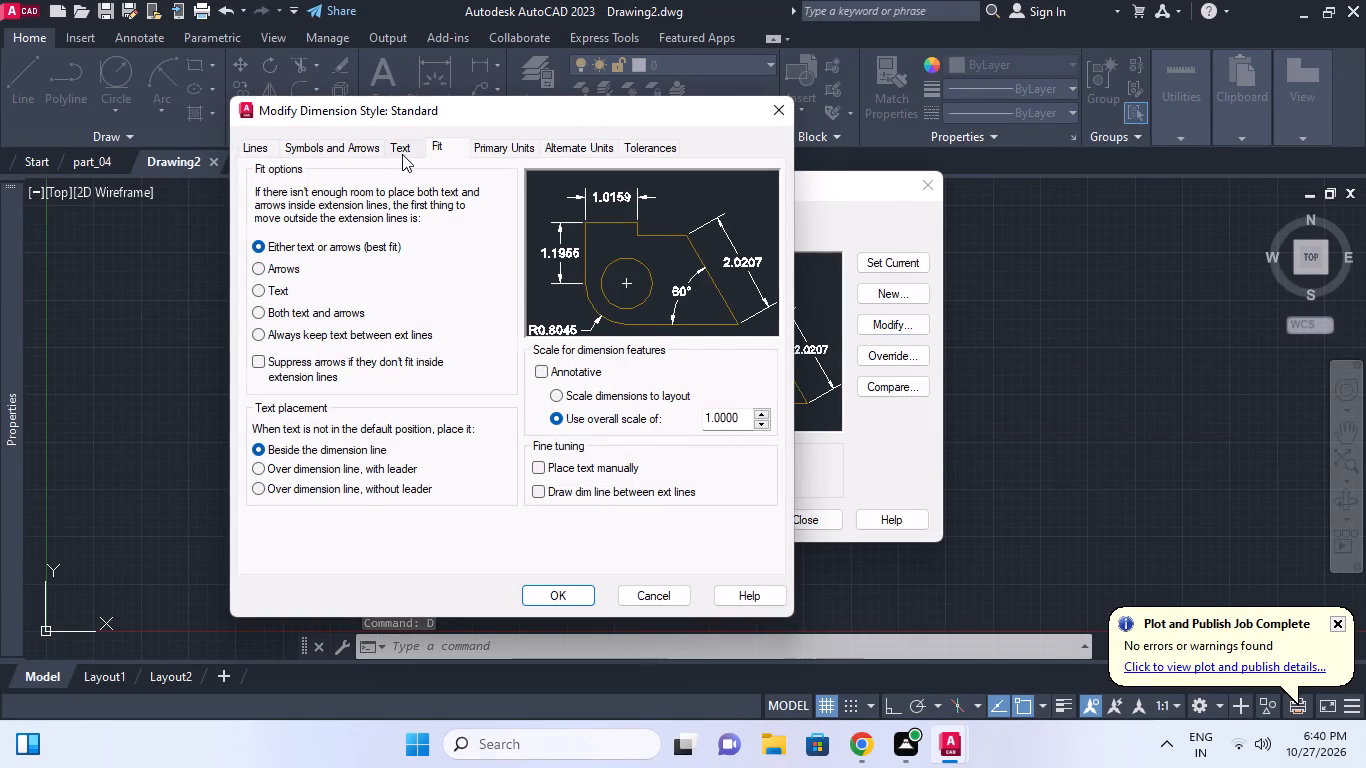
{"action": "left_click", "coordinate": [402, 154]}
{"action": "left_click_drag", "start_coordinate": [482, 291], "coordinate": [479, 291]}
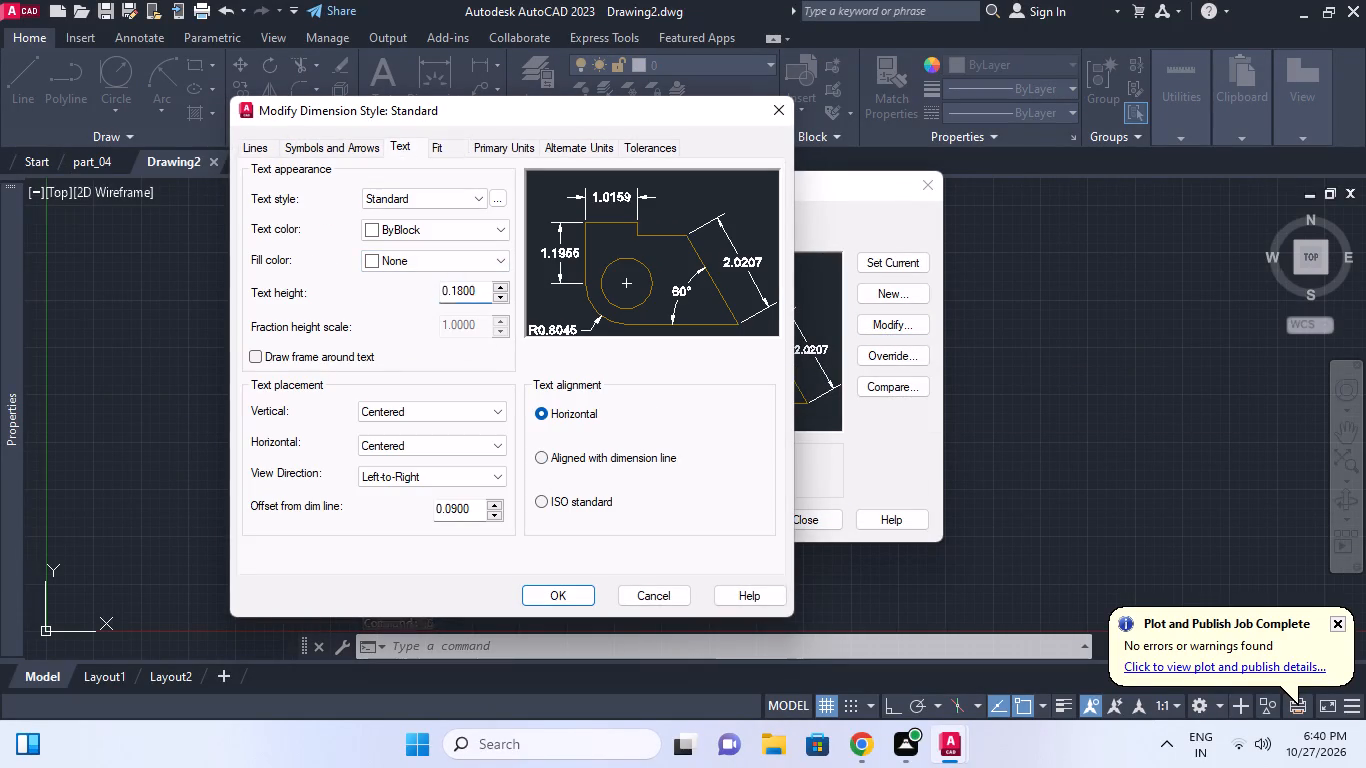
{"action": "left_click_drag", "start_coordinate": [479, 291], "coordinate": [383, 291]}
{"action": "key", "text": "4"}
{"action": "key", "text": "Return"}
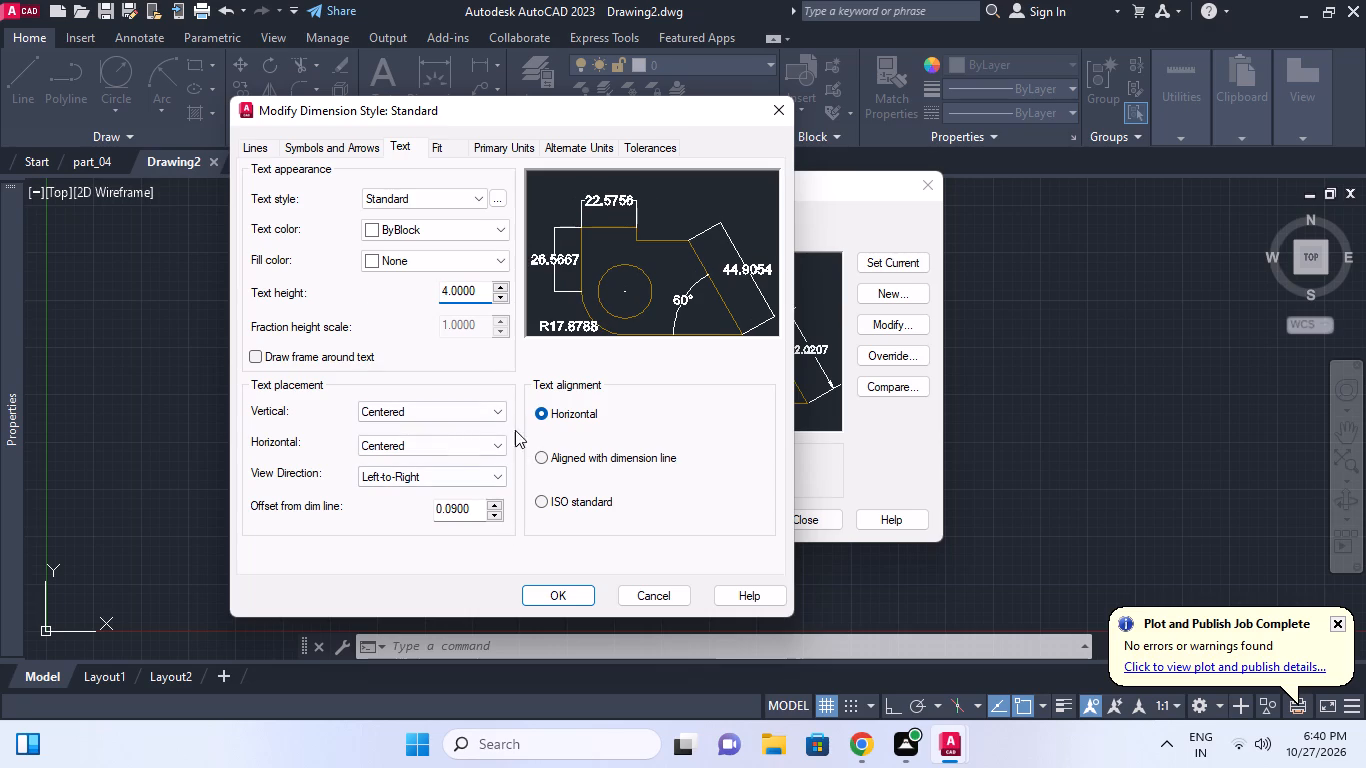
{"action": "left_click", "coordinate": [552, 498]}
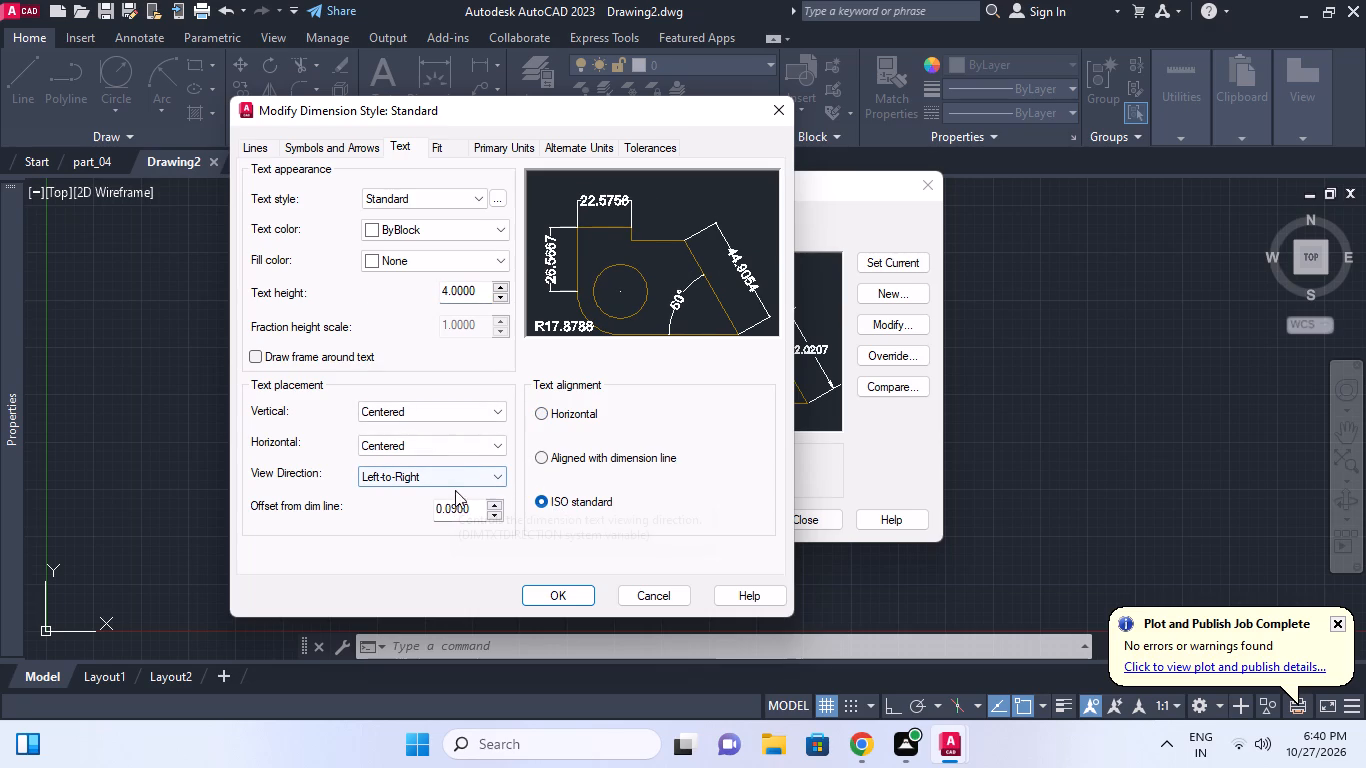
Set the linear precision of the dimension style's primary units to 0 decimal places.
{"action": "left_click", "coordinate": [434, 149]}
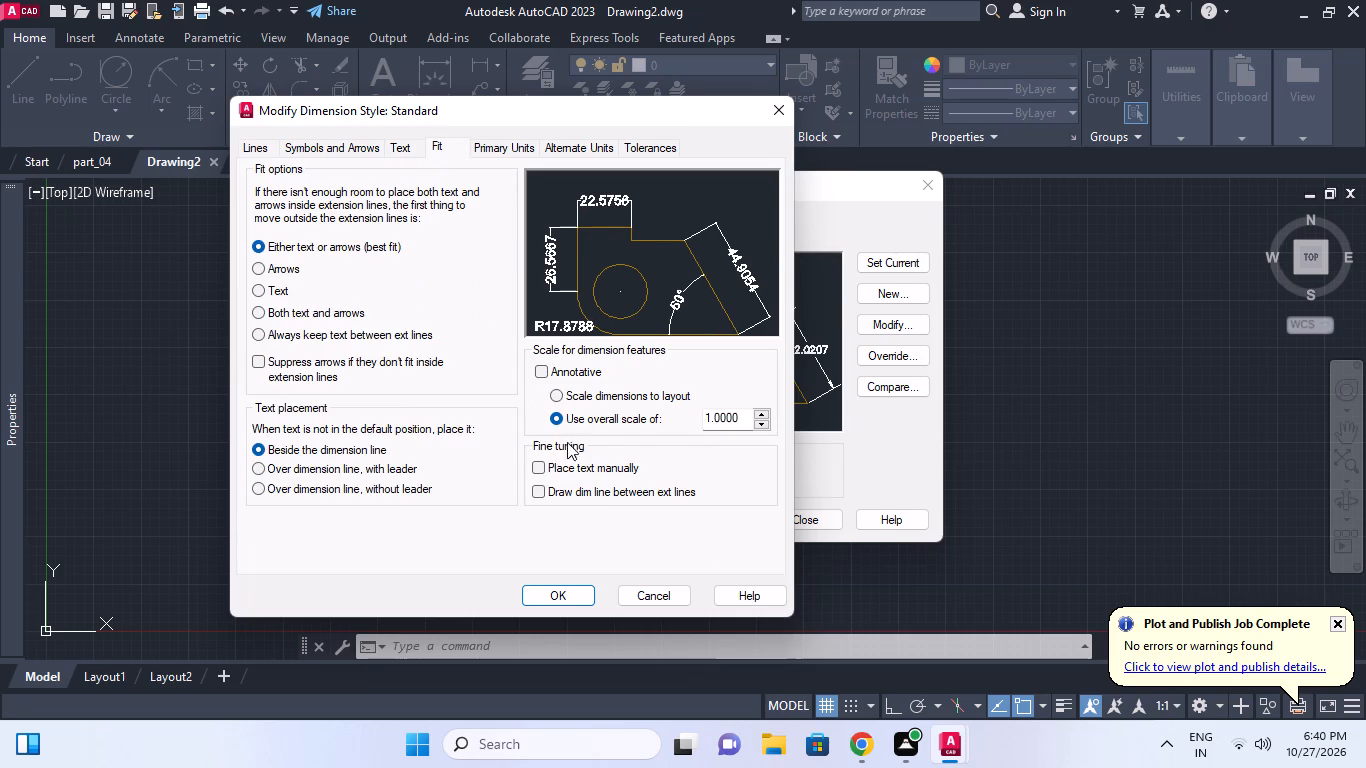
{"action": "left_click", "coordinate": [469, 152]}
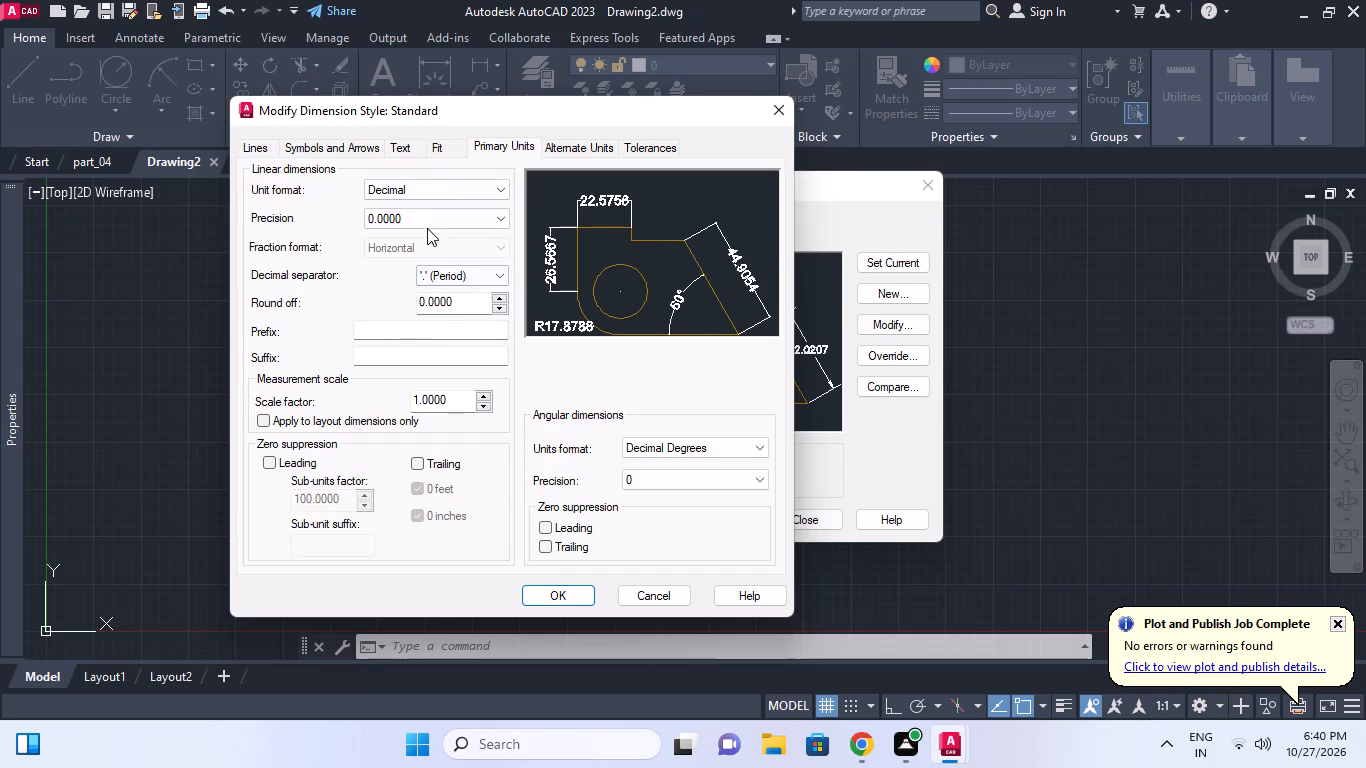
{"action": "left_click_drag", "start_coordinate": [426, 222], "coordinate": [336, 216]}
{"action": "left_click", "coordinate": [431, 216]}
{"action": "left_click", "coordinate": [431, 216]}
{"action": "left_click", "coordinate": [415, 237]}
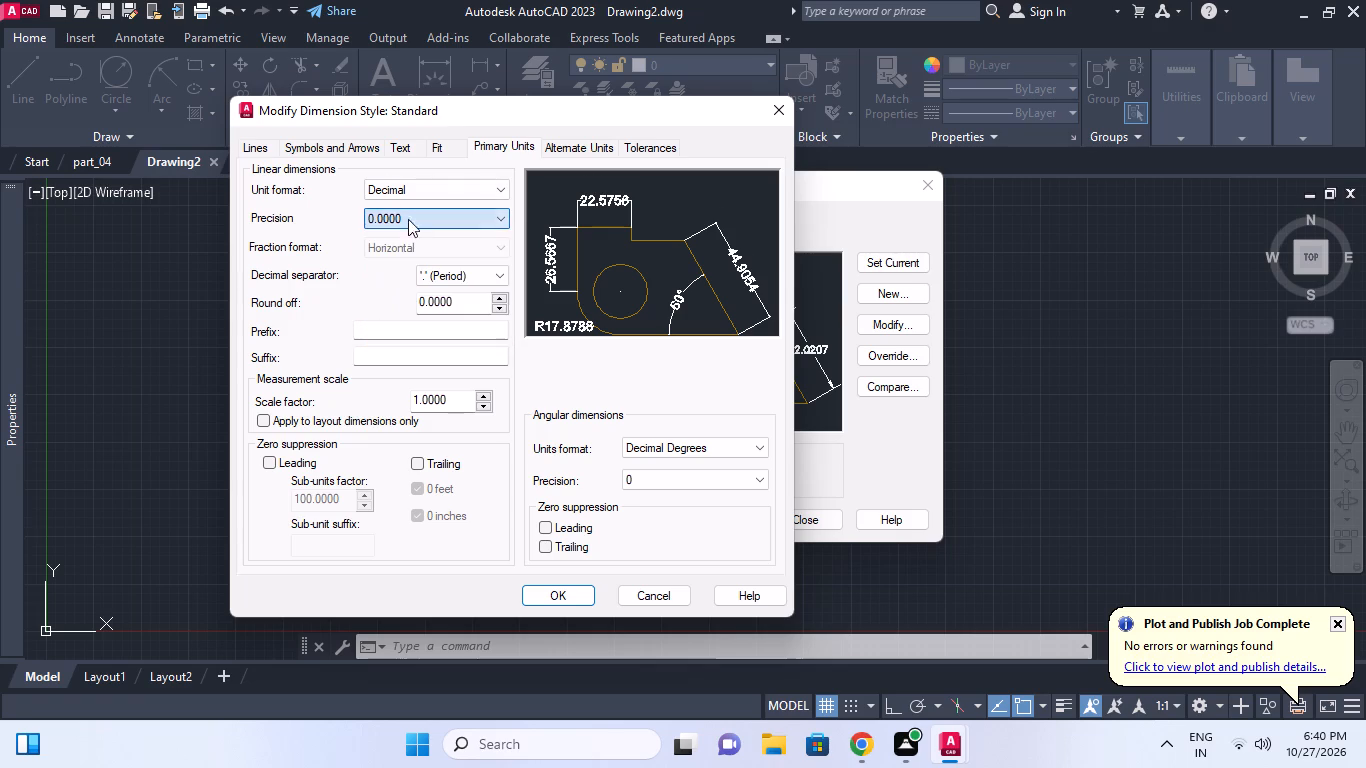
Set the dimension style's arrow size to 4.
{"action": "left_click", "coordinate": [396, 147]}
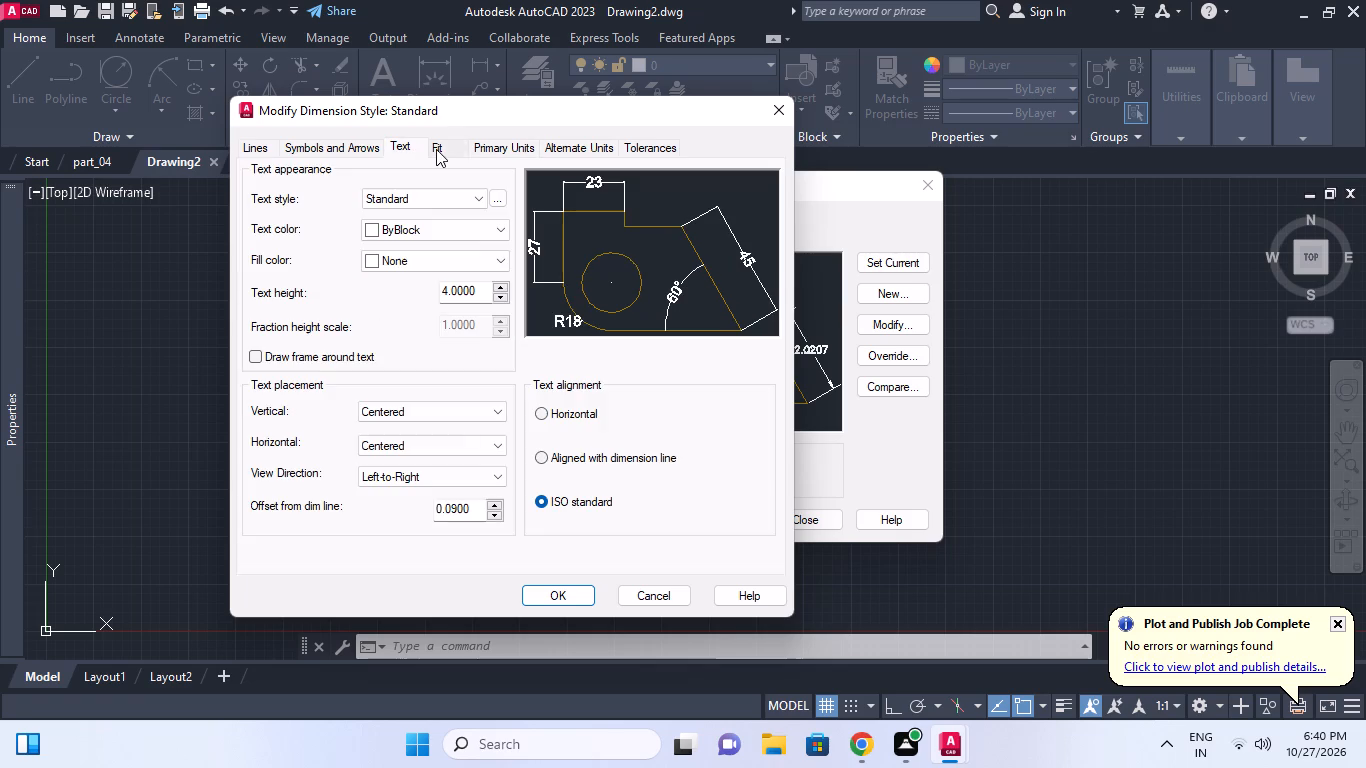
{"action": "left_click", "coordinate": [372, 149]}
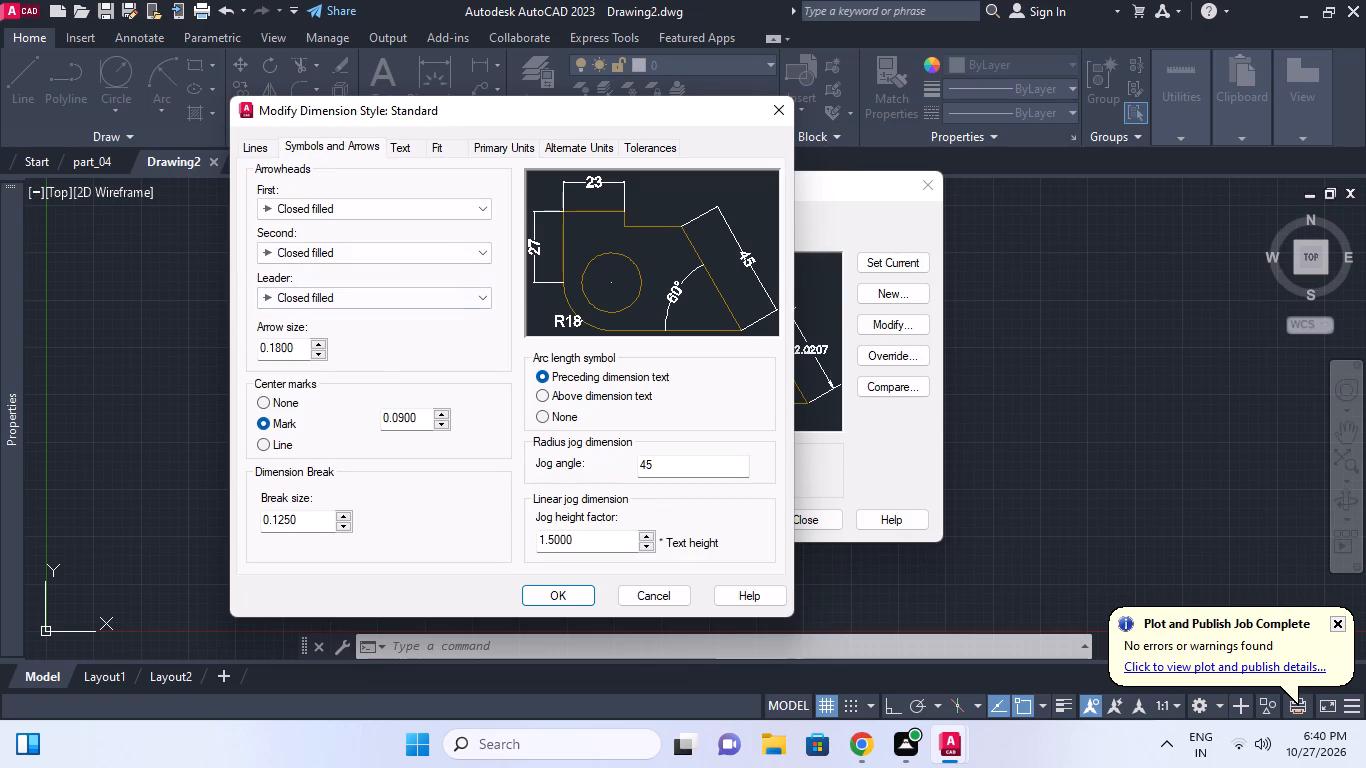
{"action": "left_click_drag", "start_coordinate": [300, 342], "coordinate": [205, 361]}
{"action": "key", "text": "4"}
{"action": "key", "text": "Return"}
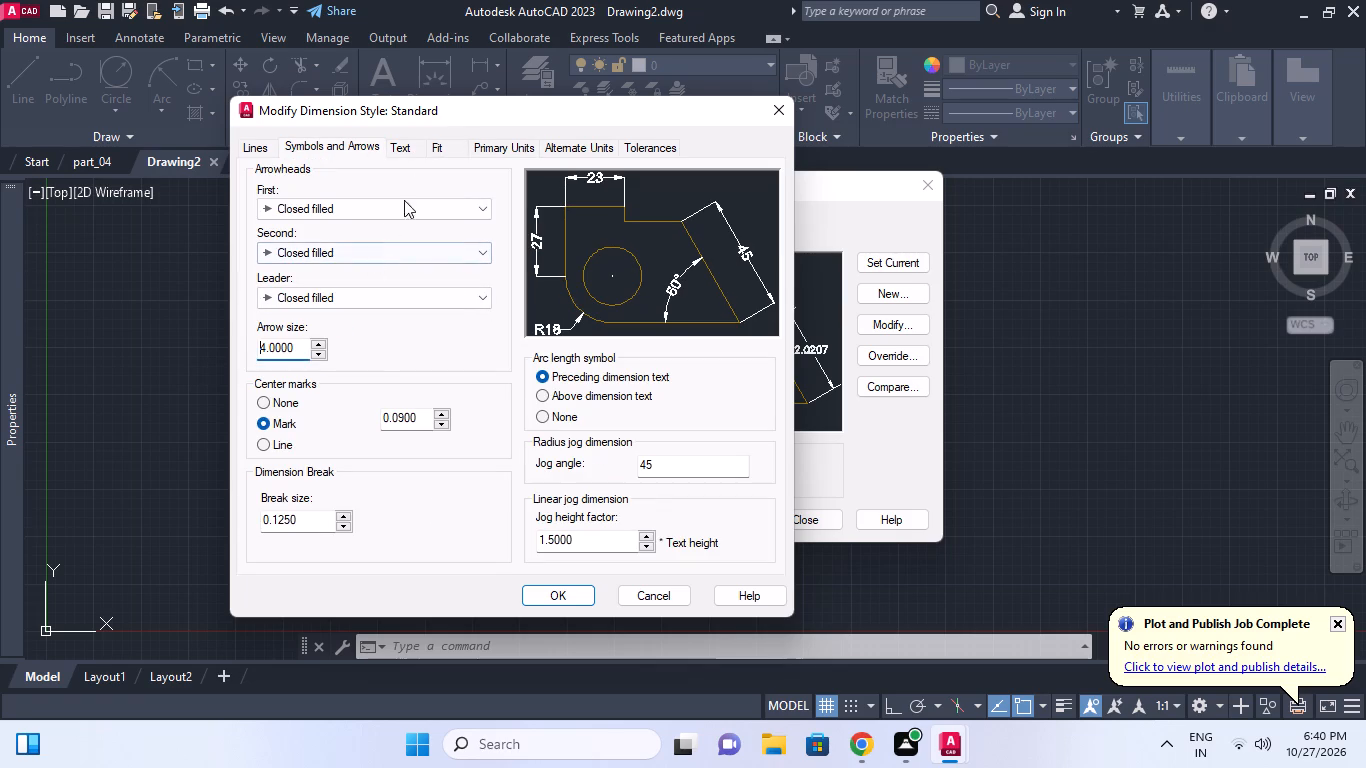
Set the vertical dimension text placement to Above, save the Standard style changes and make the style current.
{"action": "left_click", "coordinate": [408, 150]}
{"action": "left_click", "coordinate": [387, 411]}
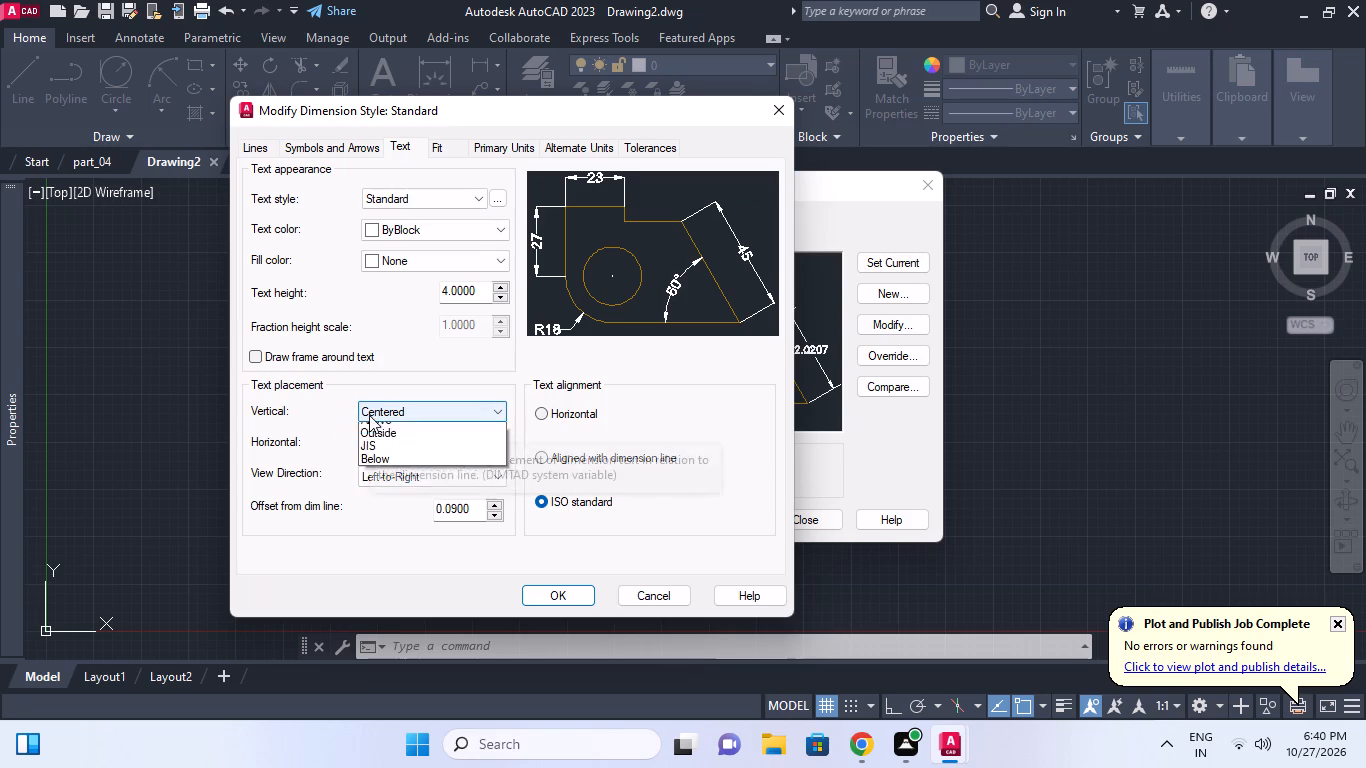
{"action": "left_click", "coordinate": [358, 428]}
{"action": "left_click", "coordinate": [379, 442]}
{"action": "left_click", "coordinate": [548, 586]}
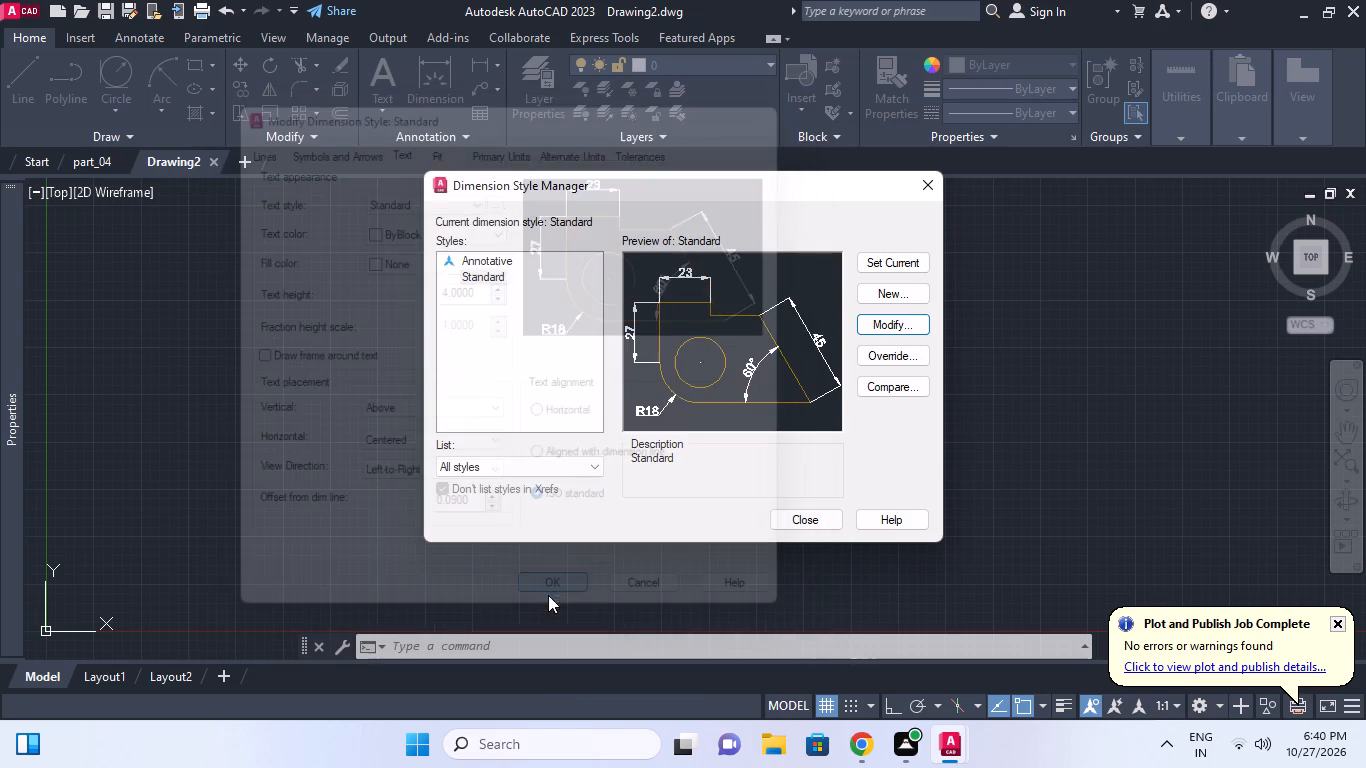
{"action": "double_click", "coordinate": [869, 271]}
{"action": "left_click", "coordinate": [815, 526]}
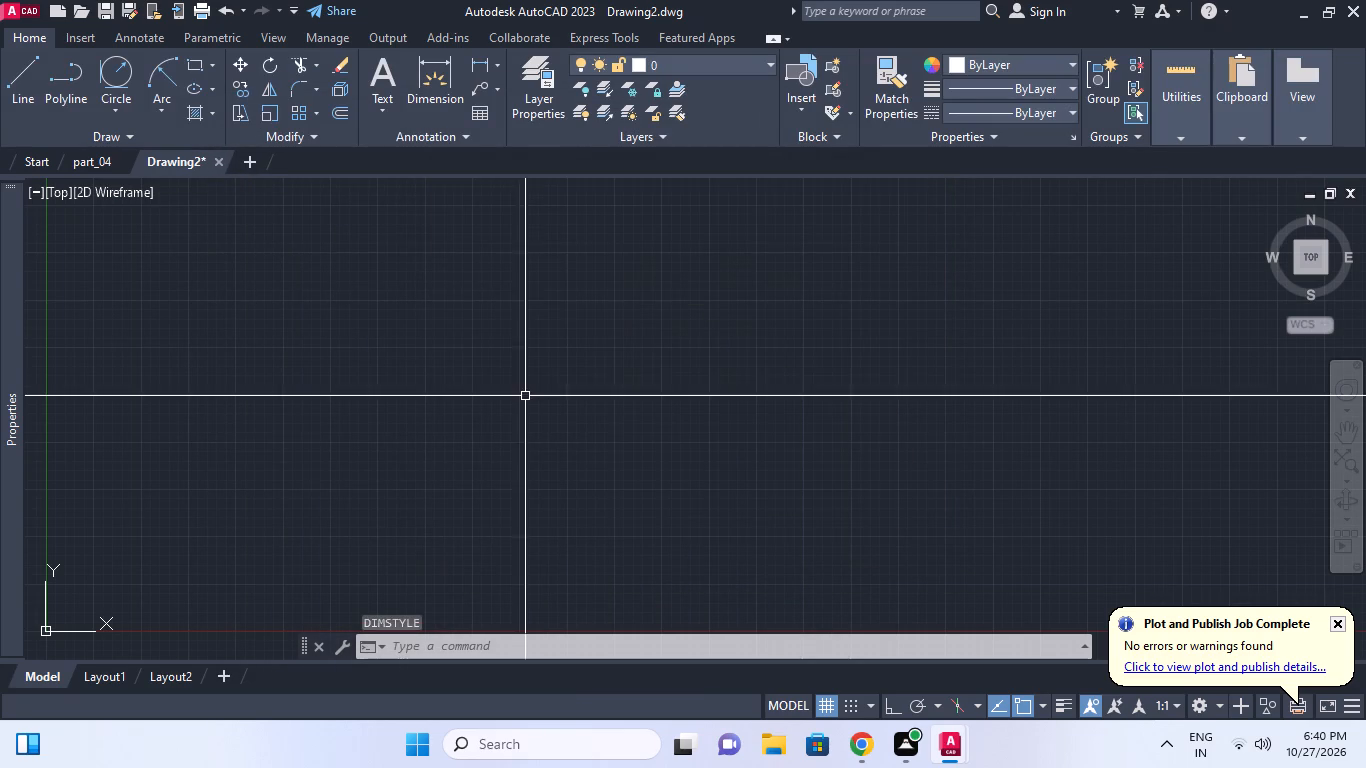
{"action": "key", "text": "Escape"}
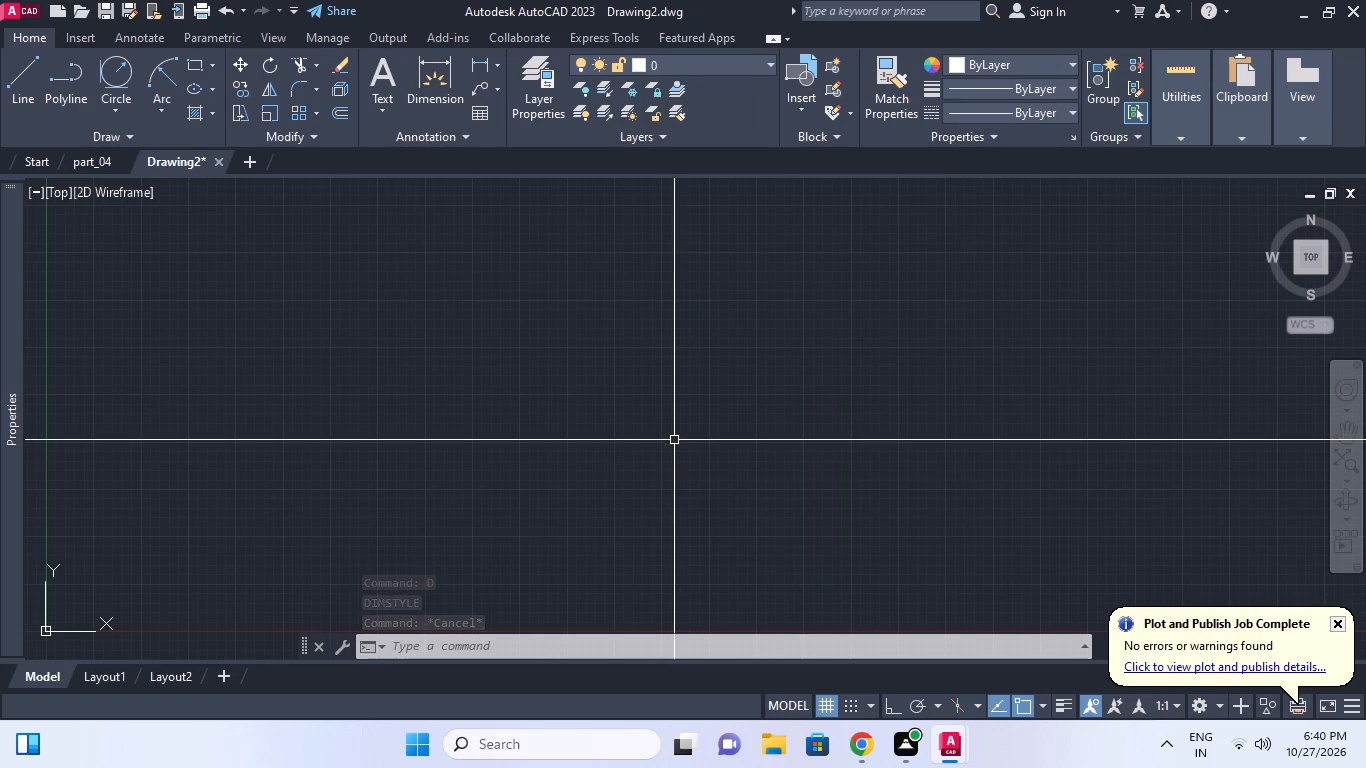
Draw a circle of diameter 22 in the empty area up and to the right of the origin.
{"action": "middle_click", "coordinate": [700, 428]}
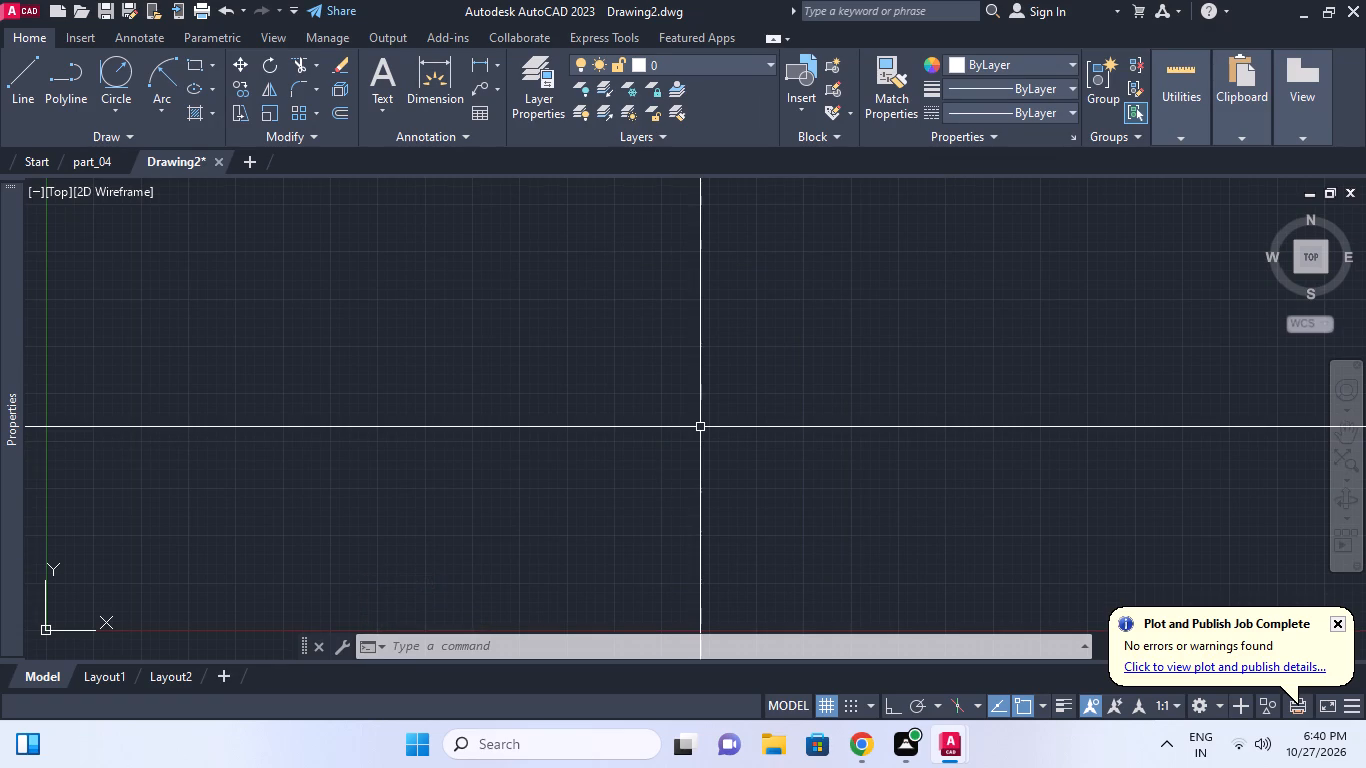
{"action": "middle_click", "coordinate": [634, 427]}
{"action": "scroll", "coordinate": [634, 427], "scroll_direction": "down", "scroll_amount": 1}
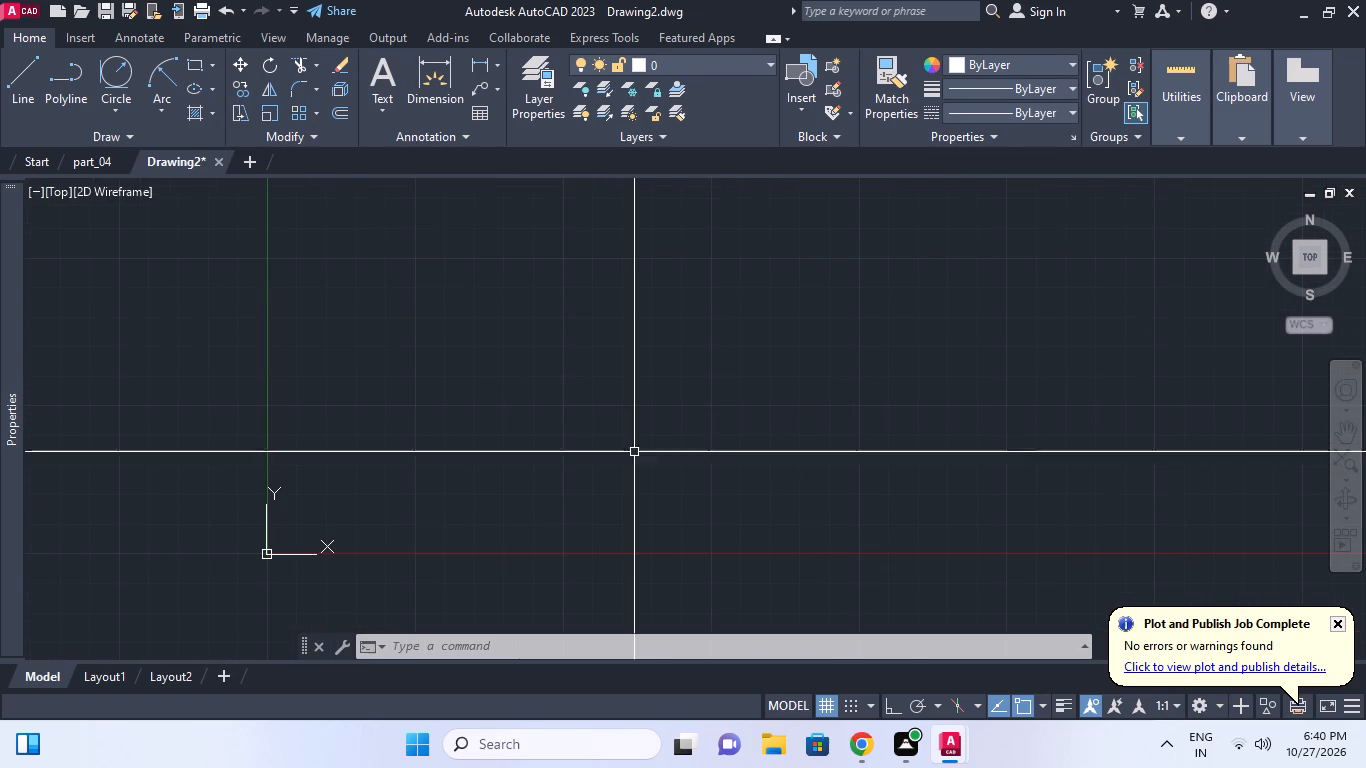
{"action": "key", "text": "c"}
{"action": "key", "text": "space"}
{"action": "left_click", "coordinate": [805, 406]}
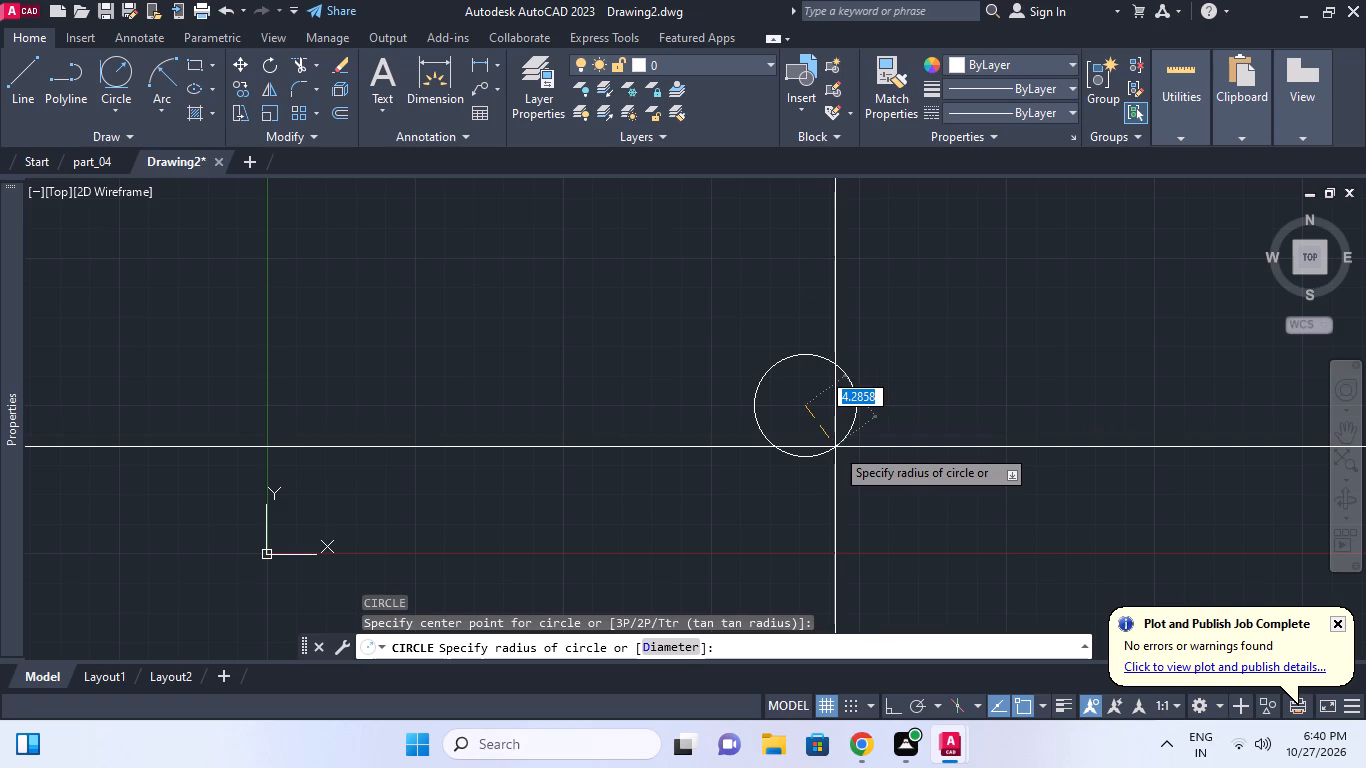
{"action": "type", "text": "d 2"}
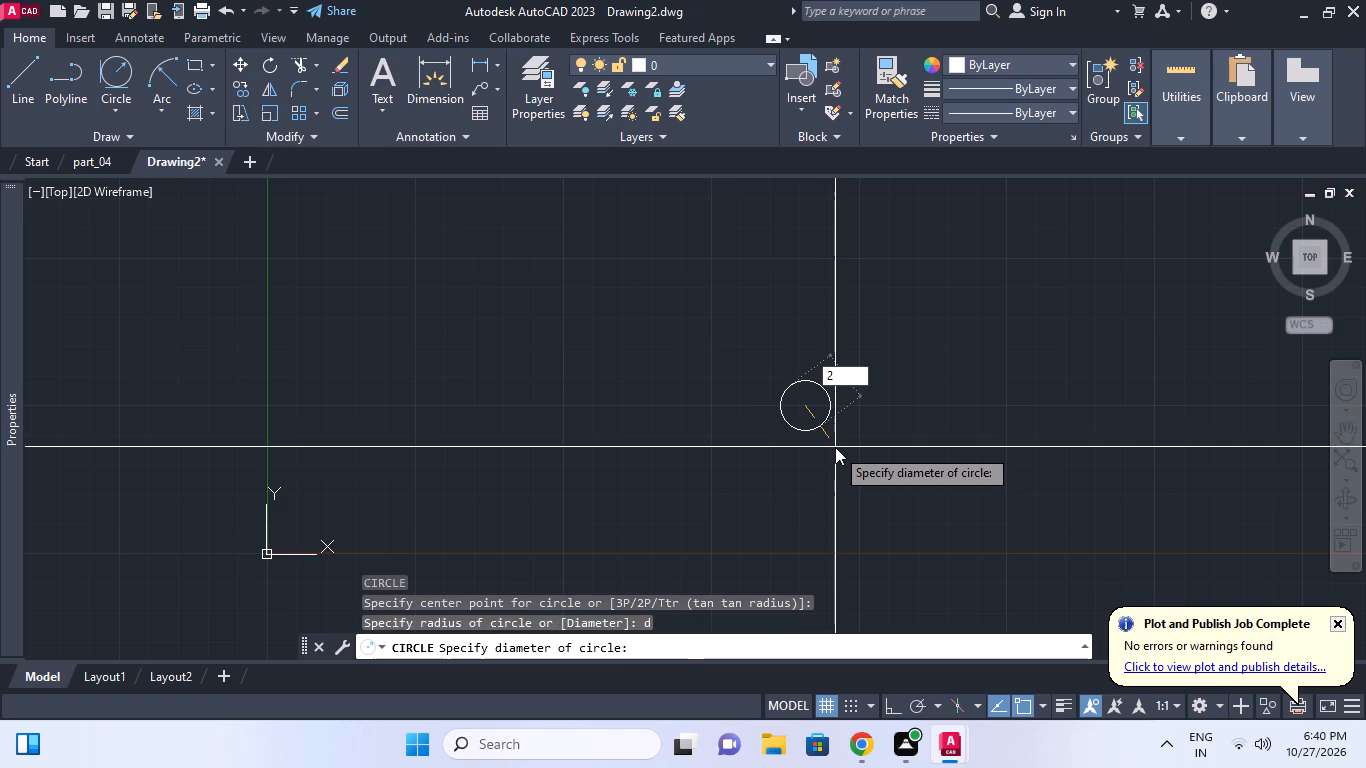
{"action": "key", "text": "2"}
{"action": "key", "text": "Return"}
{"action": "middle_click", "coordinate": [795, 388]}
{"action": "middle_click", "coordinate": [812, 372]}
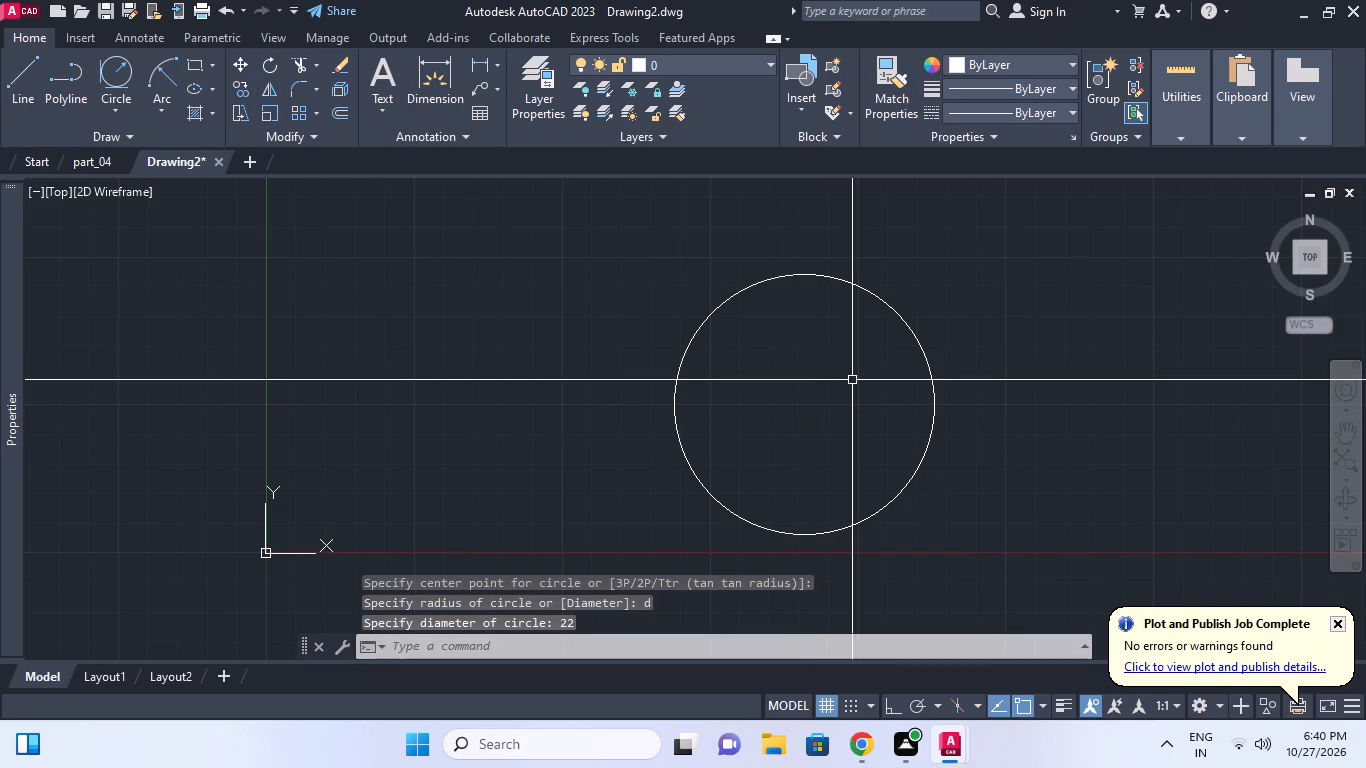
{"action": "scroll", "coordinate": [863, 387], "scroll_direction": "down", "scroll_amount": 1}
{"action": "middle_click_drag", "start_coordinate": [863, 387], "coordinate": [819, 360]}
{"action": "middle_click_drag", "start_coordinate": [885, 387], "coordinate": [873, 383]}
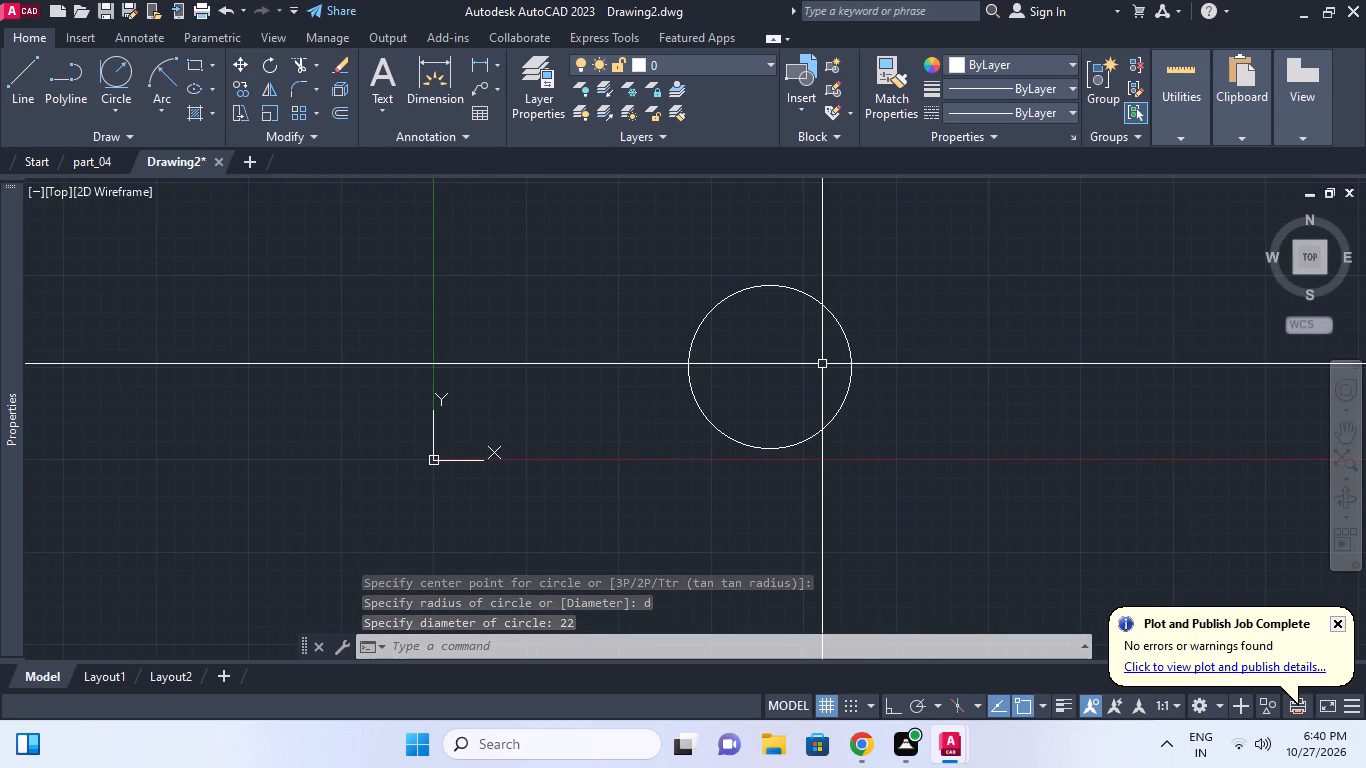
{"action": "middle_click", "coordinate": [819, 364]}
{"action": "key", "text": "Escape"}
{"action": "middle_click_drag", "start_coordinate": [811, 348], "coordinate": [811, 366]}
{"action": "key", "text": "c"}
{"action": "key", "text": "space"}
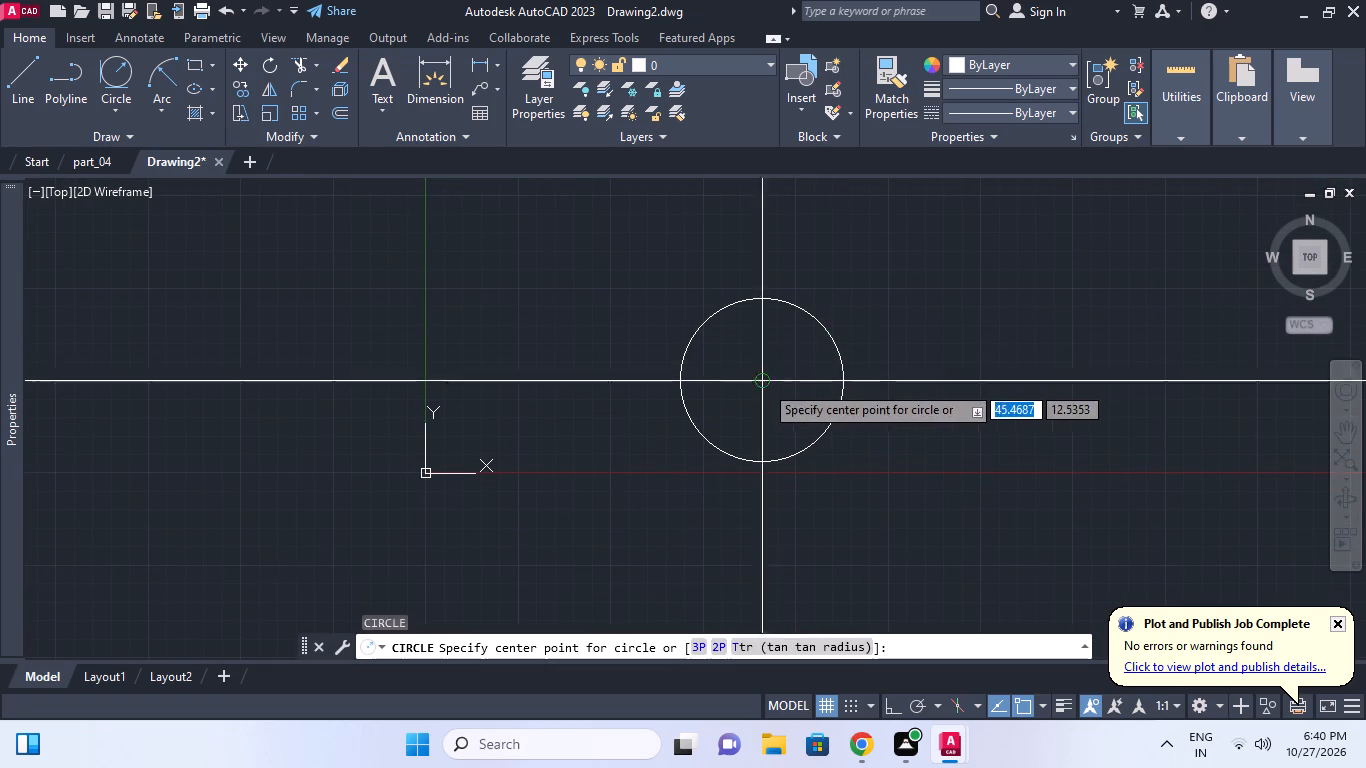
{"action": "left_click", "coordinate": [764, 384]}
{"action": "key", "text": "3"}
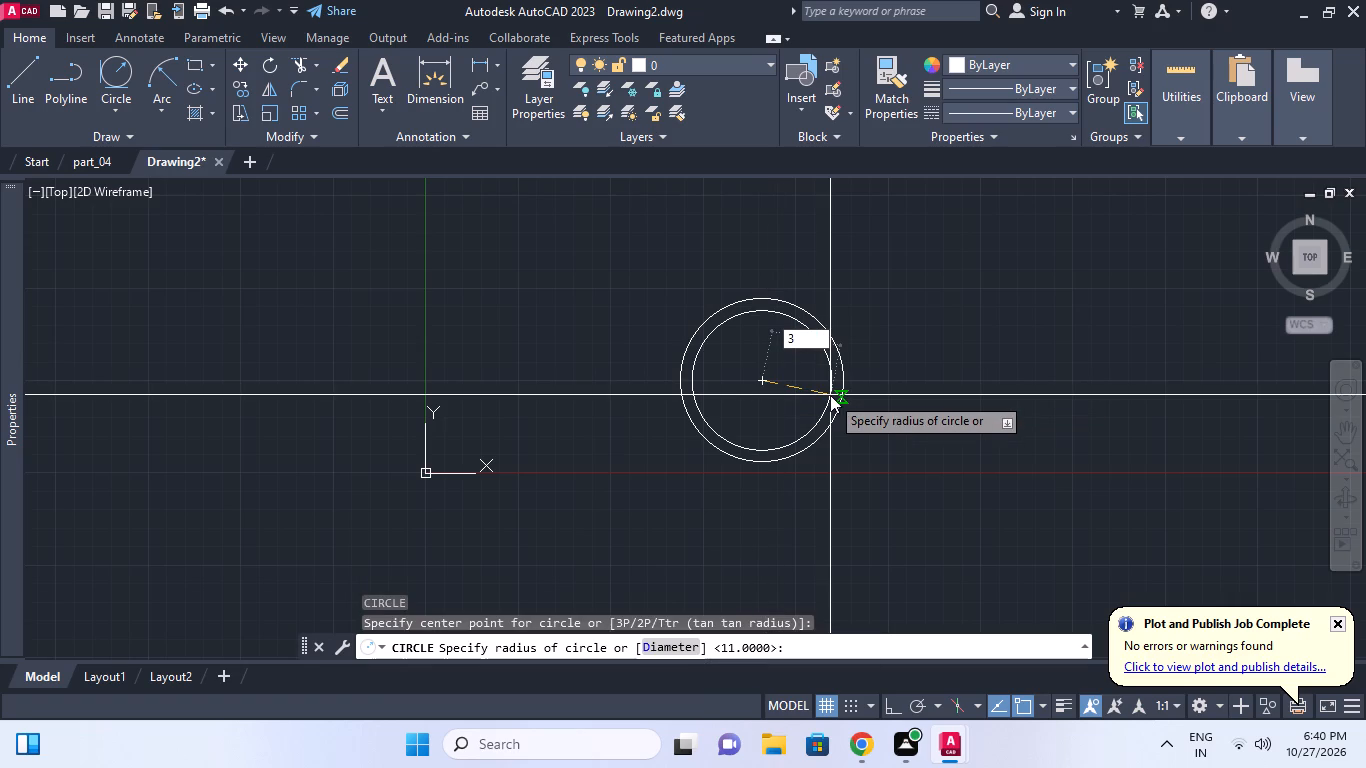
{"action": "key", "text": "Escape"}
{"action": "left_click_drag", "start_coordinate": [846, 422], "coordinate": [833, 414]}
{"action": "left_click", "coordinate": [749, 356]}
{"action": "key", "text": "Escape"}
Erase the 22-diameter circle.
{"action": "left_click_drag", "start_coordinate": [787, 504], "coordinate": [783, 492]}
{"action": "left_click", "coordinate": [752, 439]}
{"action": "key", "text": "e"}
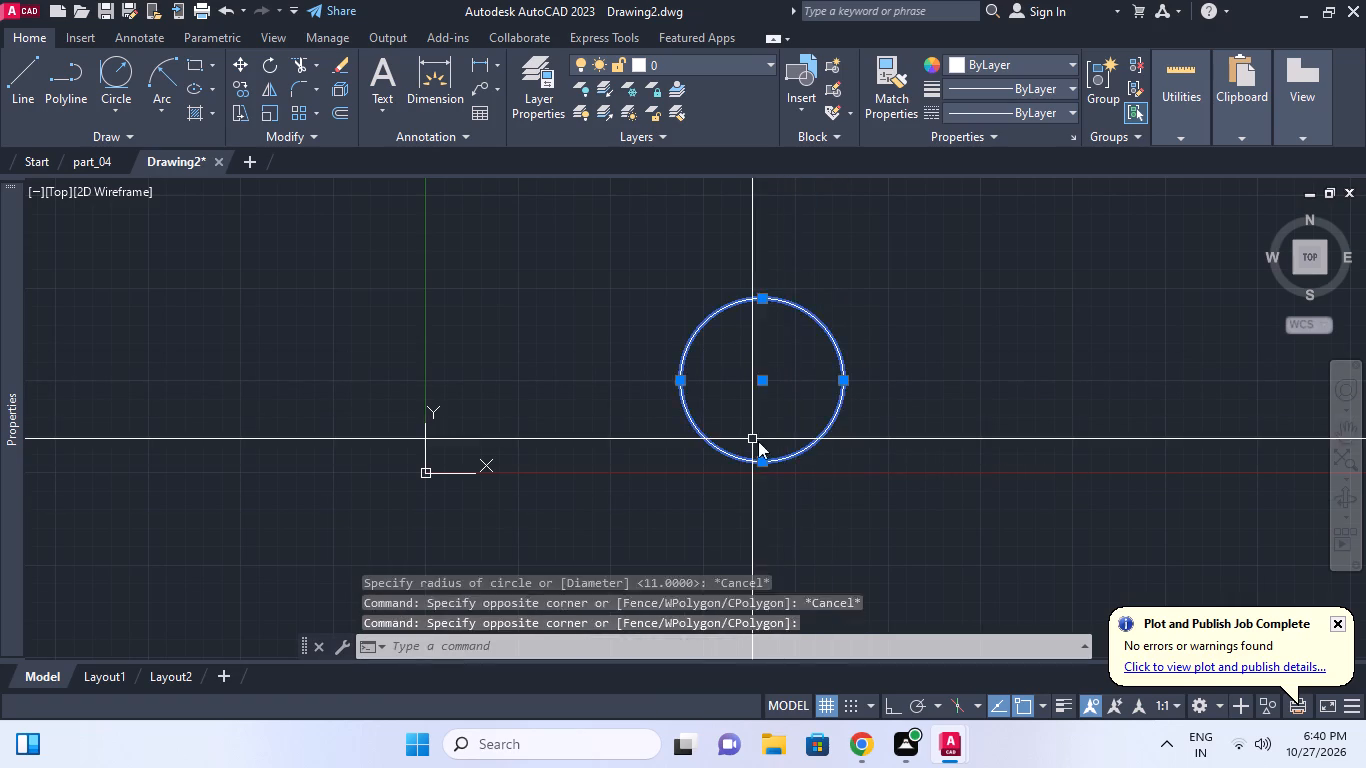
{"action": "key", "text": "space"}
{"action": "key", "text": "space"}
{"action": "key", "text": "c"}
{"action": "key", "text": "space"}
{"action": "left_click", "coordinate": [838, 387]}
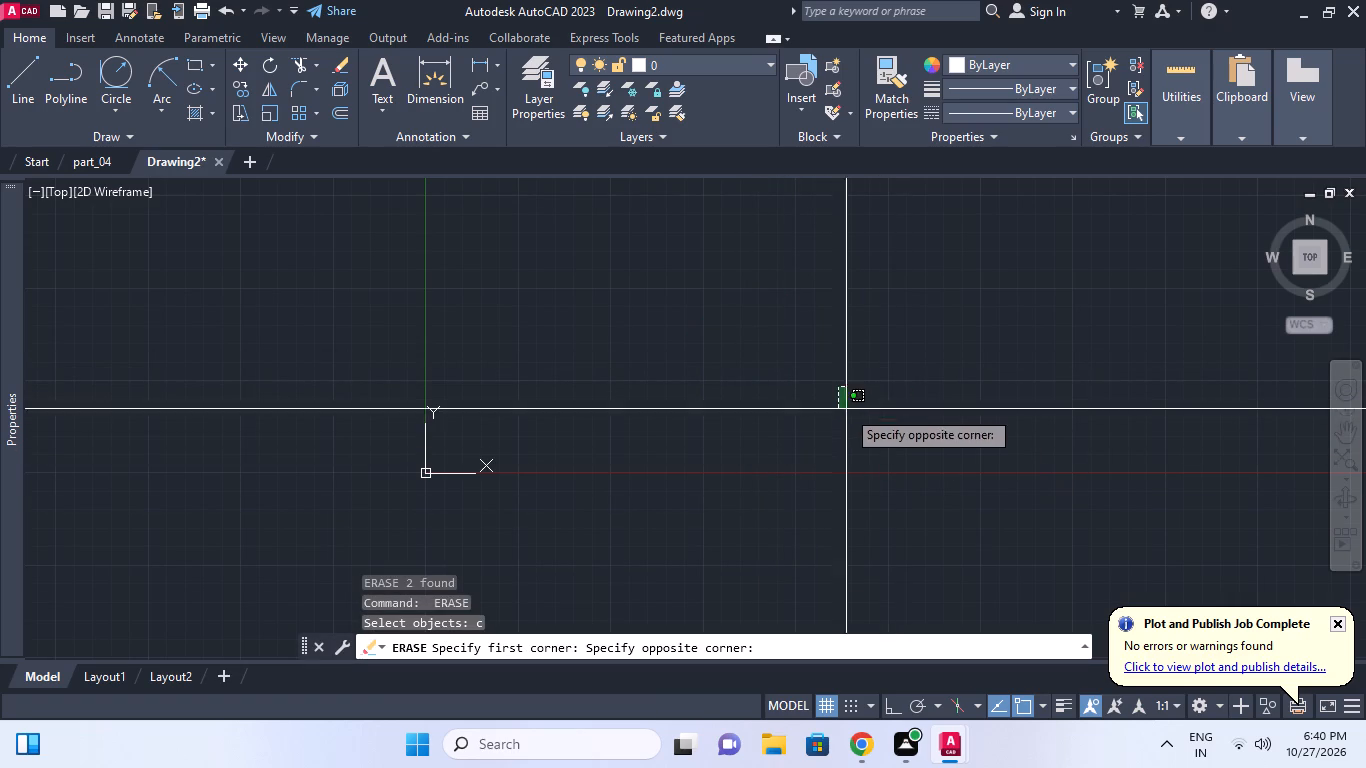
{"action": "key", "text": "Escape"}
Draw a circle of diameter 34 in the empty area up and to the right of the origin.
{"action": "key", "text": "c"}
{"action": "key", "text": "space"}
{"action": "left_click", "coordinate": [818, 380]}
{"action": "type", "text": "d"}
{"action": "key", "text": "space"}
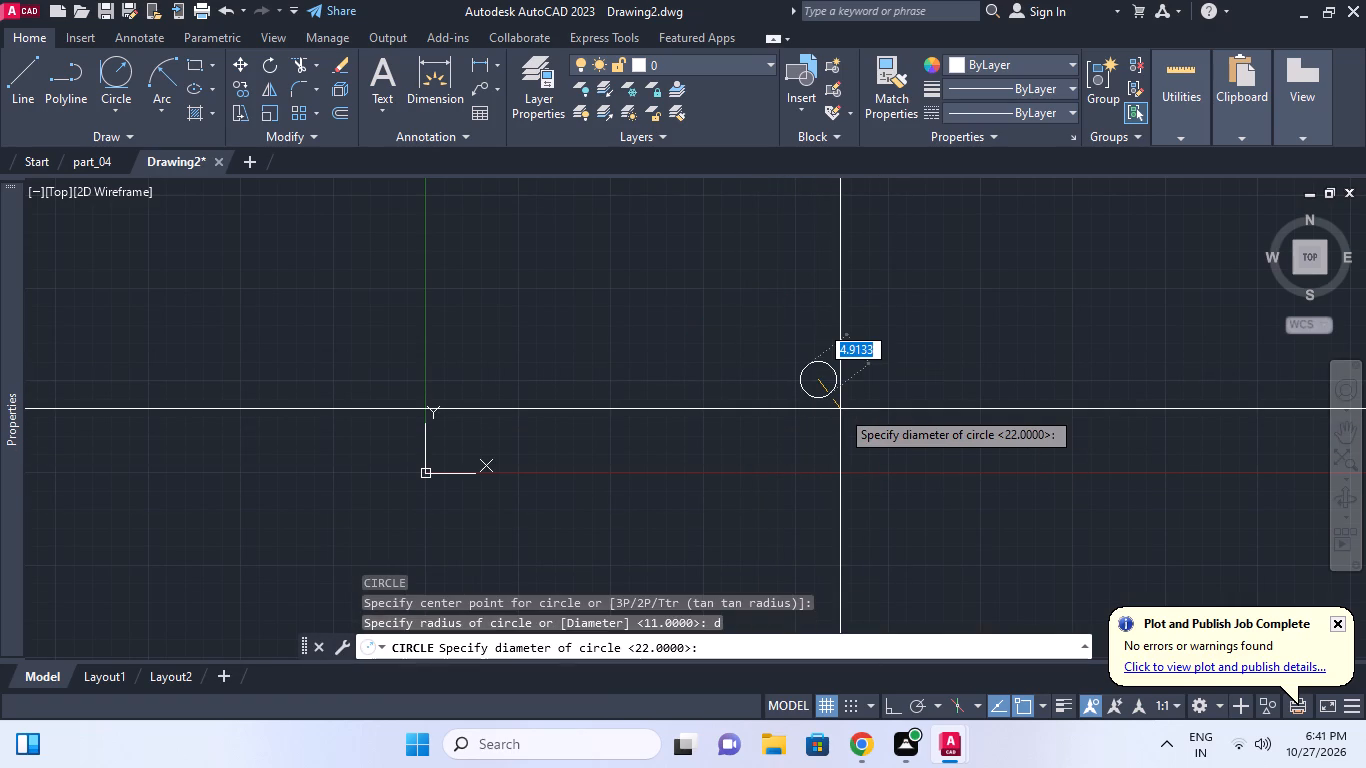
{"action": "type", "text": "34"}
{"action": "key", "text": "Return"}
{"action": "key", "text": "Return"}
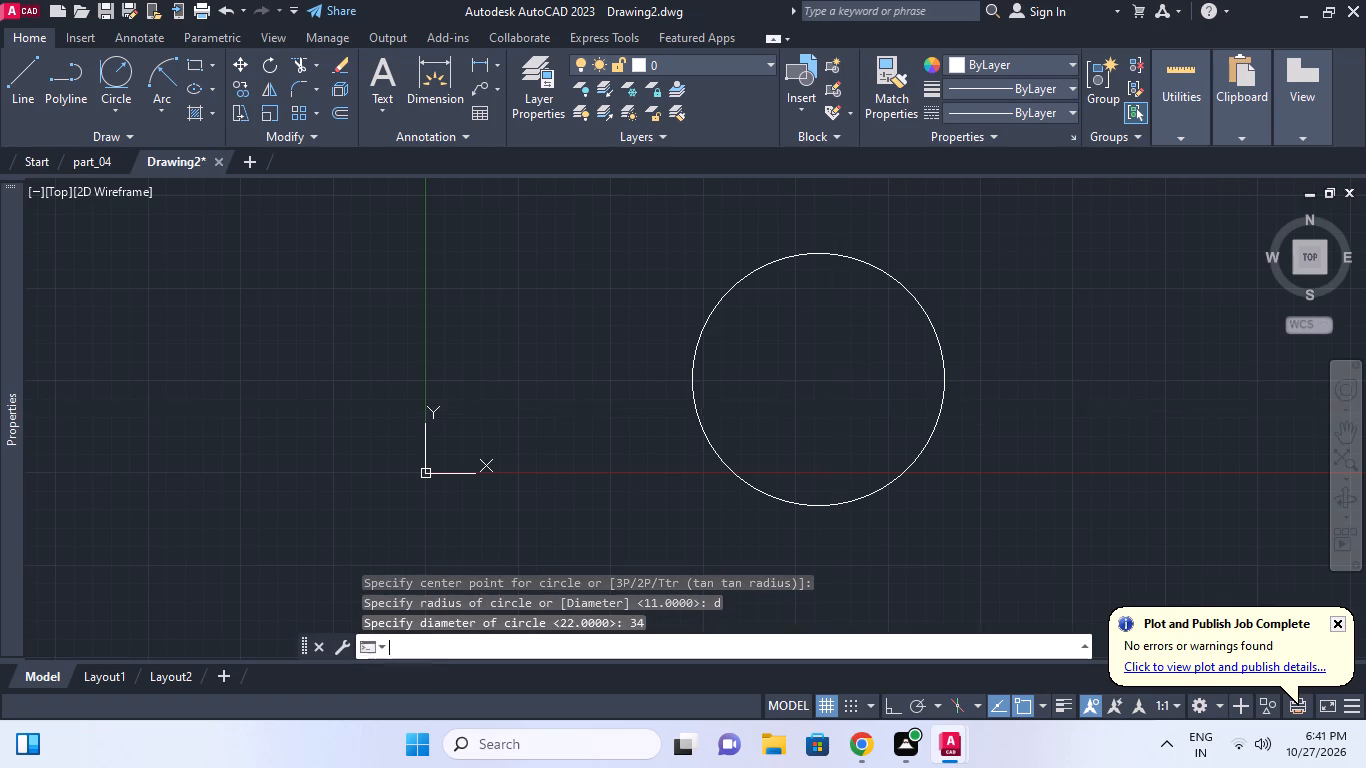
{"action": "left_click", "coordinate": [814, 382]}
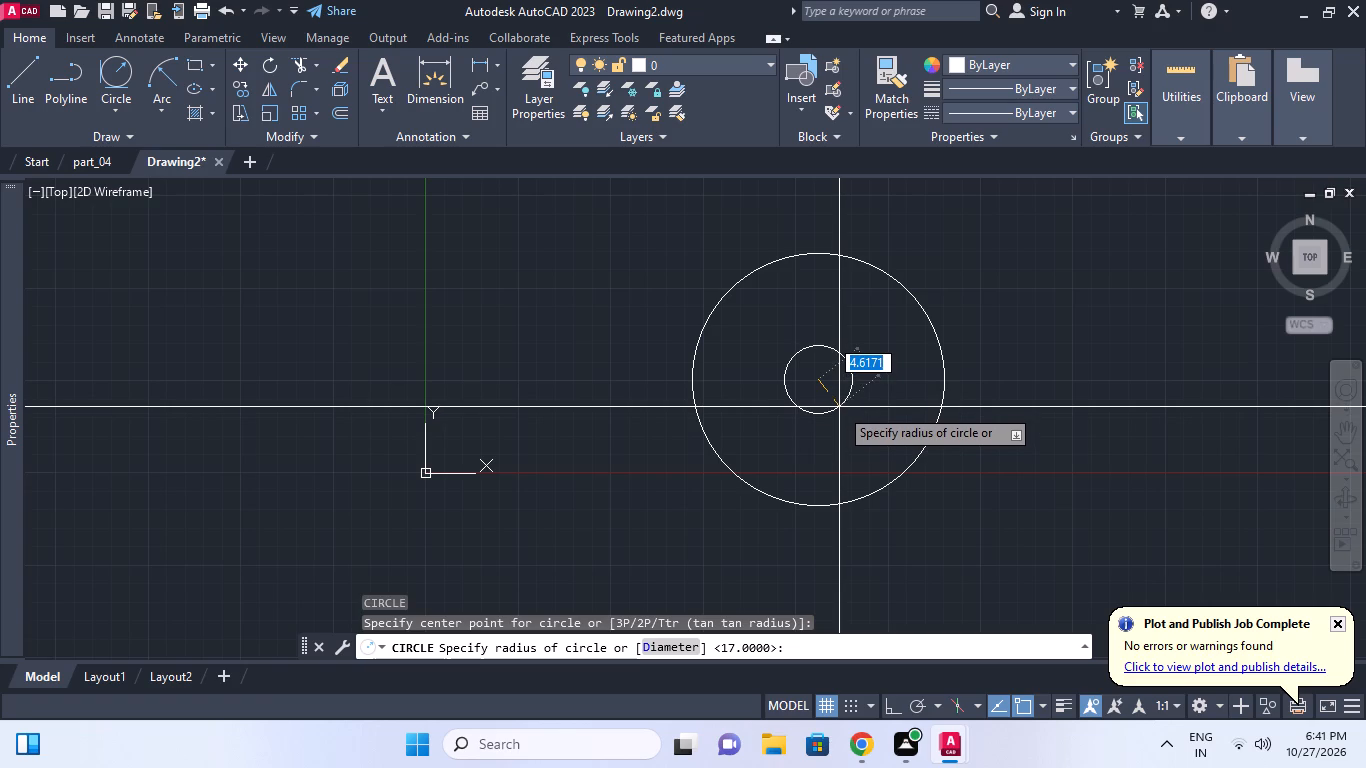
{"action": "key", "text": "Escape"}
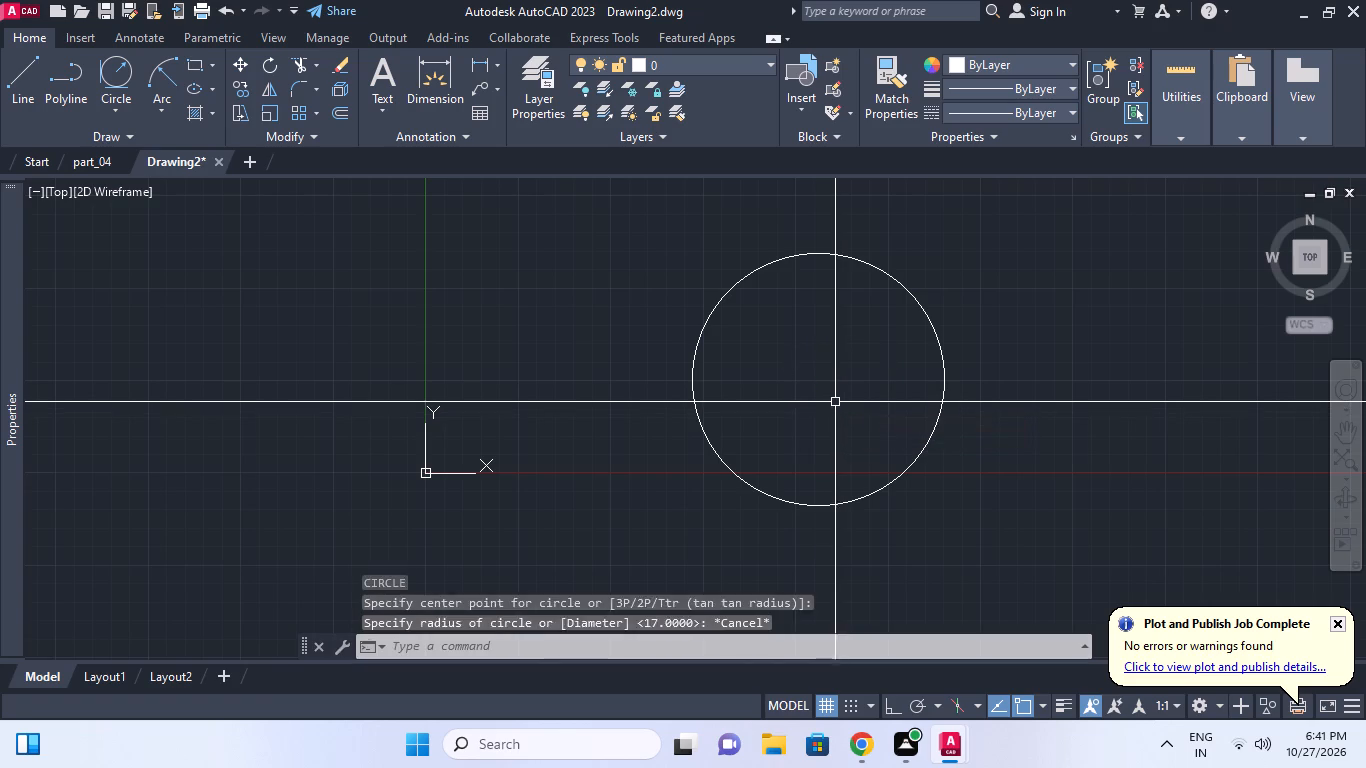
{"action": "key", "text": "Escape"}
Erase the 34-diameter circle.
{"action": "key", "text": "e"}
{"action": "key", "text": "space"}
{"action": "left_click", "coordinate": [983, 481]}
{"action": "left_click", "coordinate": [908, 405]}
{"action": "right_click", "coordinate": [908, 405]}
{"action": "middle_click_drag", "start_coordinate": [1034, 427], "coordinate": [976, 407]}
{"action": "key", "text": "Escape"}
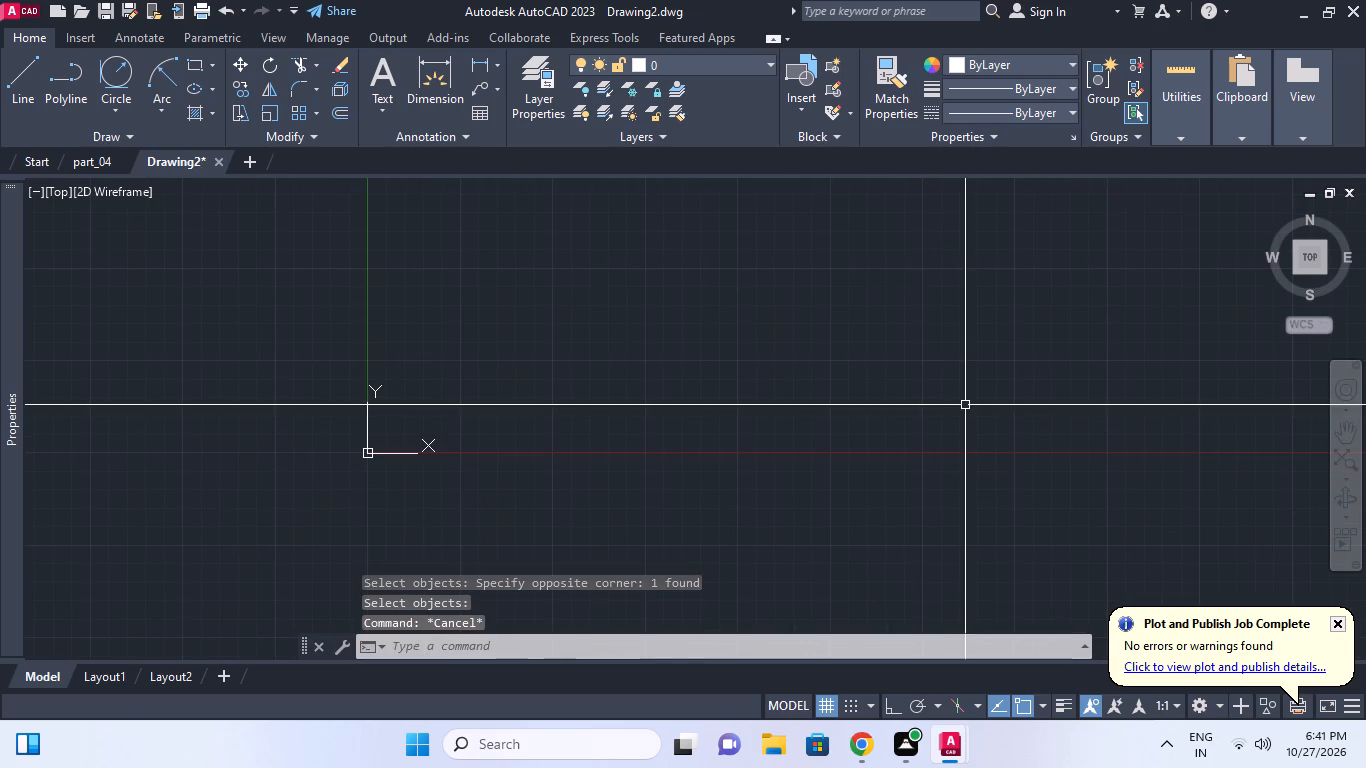
Draw a circle of diameter 40 up and to the right of the origin.
{"action": "key", "text": "c"}
{"action": "key", "text": "space"}
{"action": "left_click", "coordinate": [875, 363]}
{"action": "type", "text": "d"}
{"action": "key", "text": "space"}
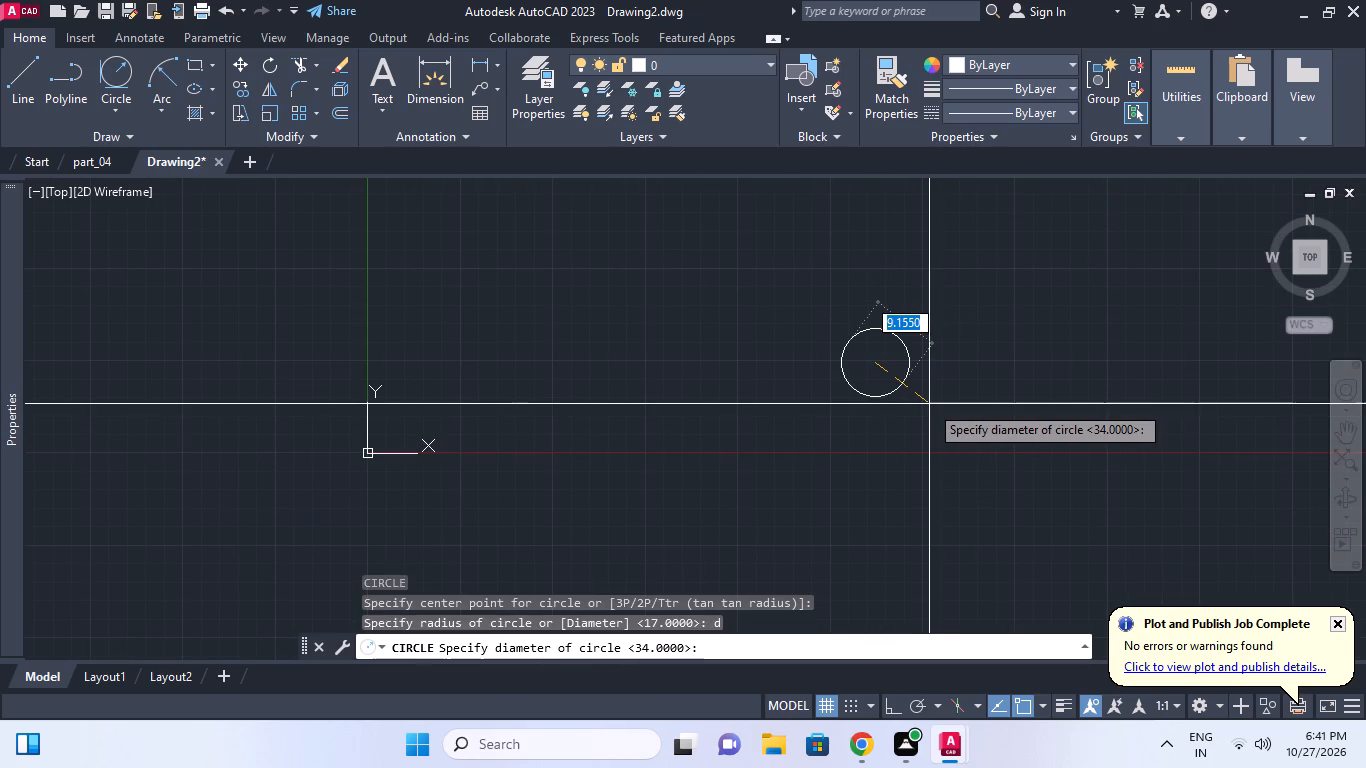
{"action": "type", "text": "40"}
{"action": "key", "text": "Return"}
Draw a concentric circle of radius 32 from the center of the 40-diameter circle.
{"action": "key", "text": "Return"}
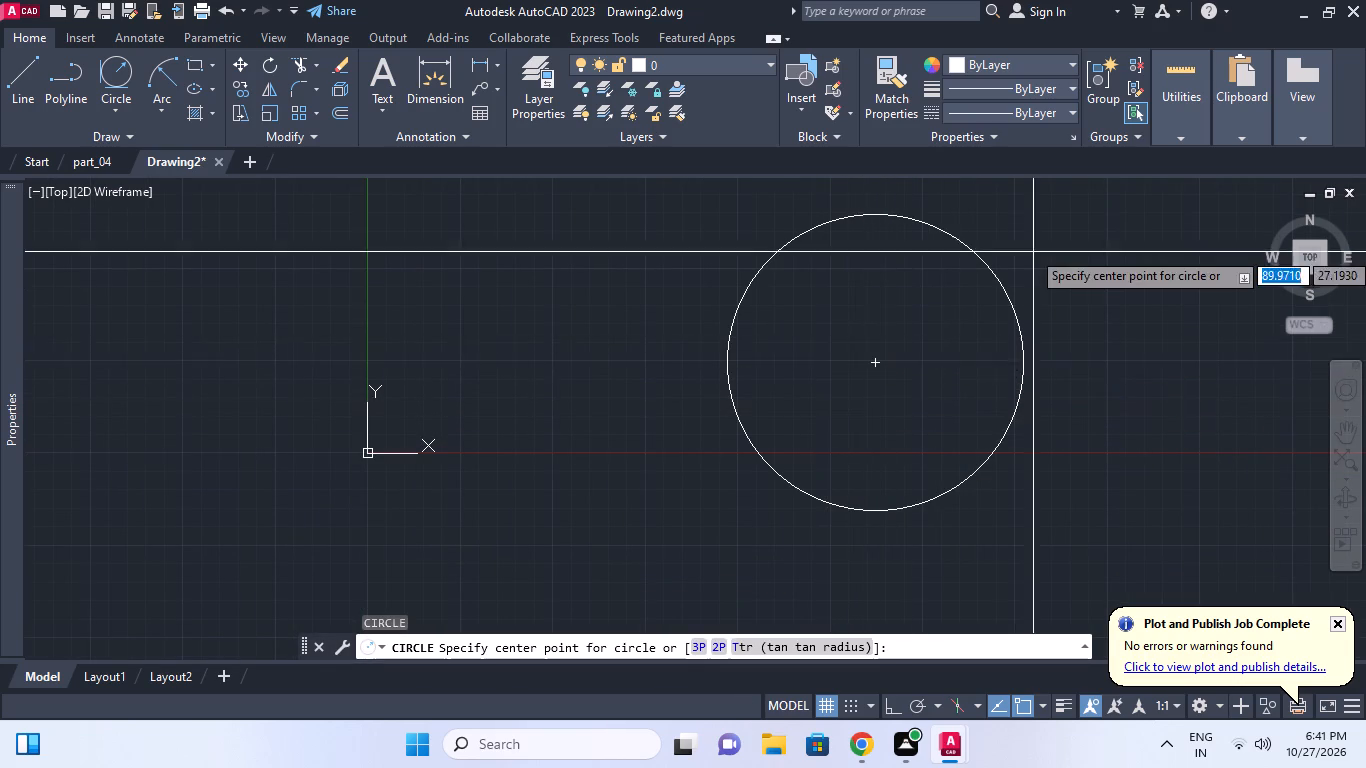
{"action": "left_click", "coordinate": [876, 361]}
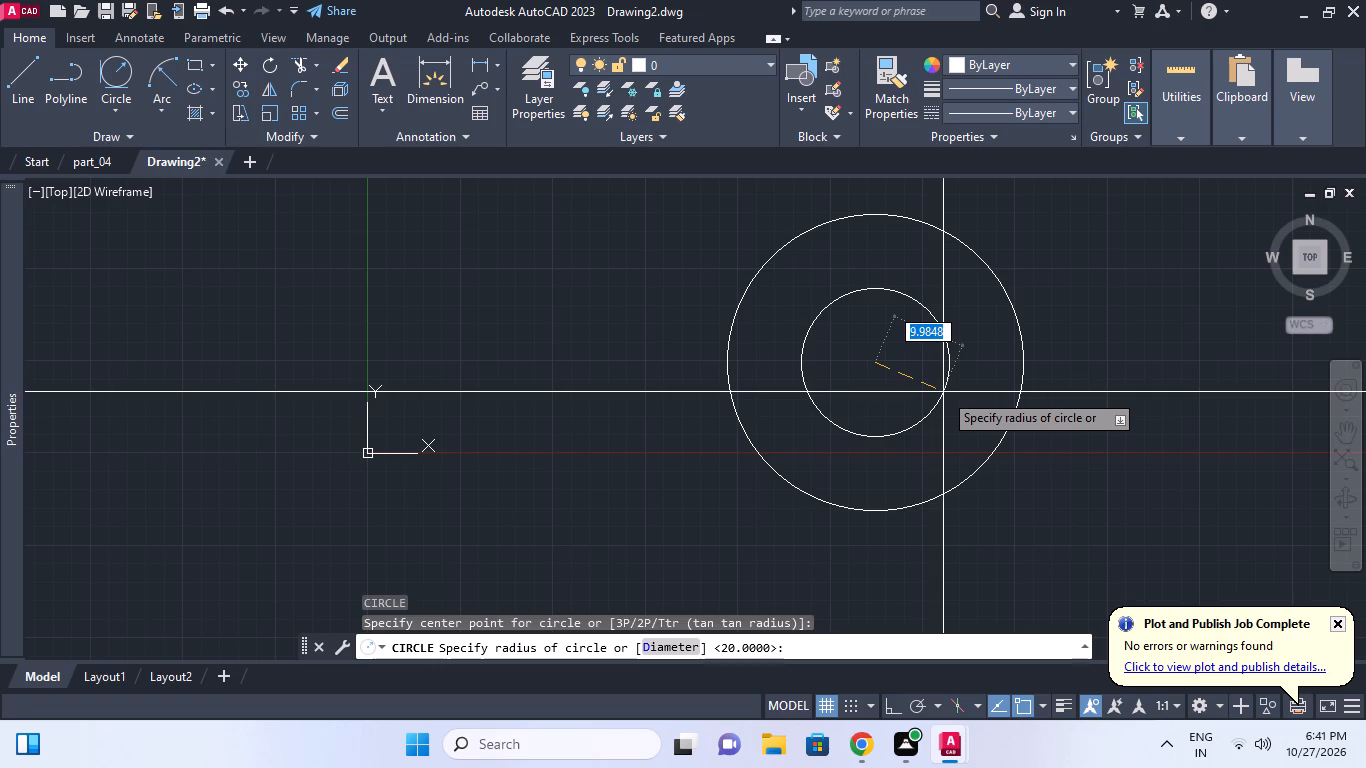
{"action": "key", "text": "3"}
{"action": "key", "text": "2"}
{"action": "key", "text": "Return"}
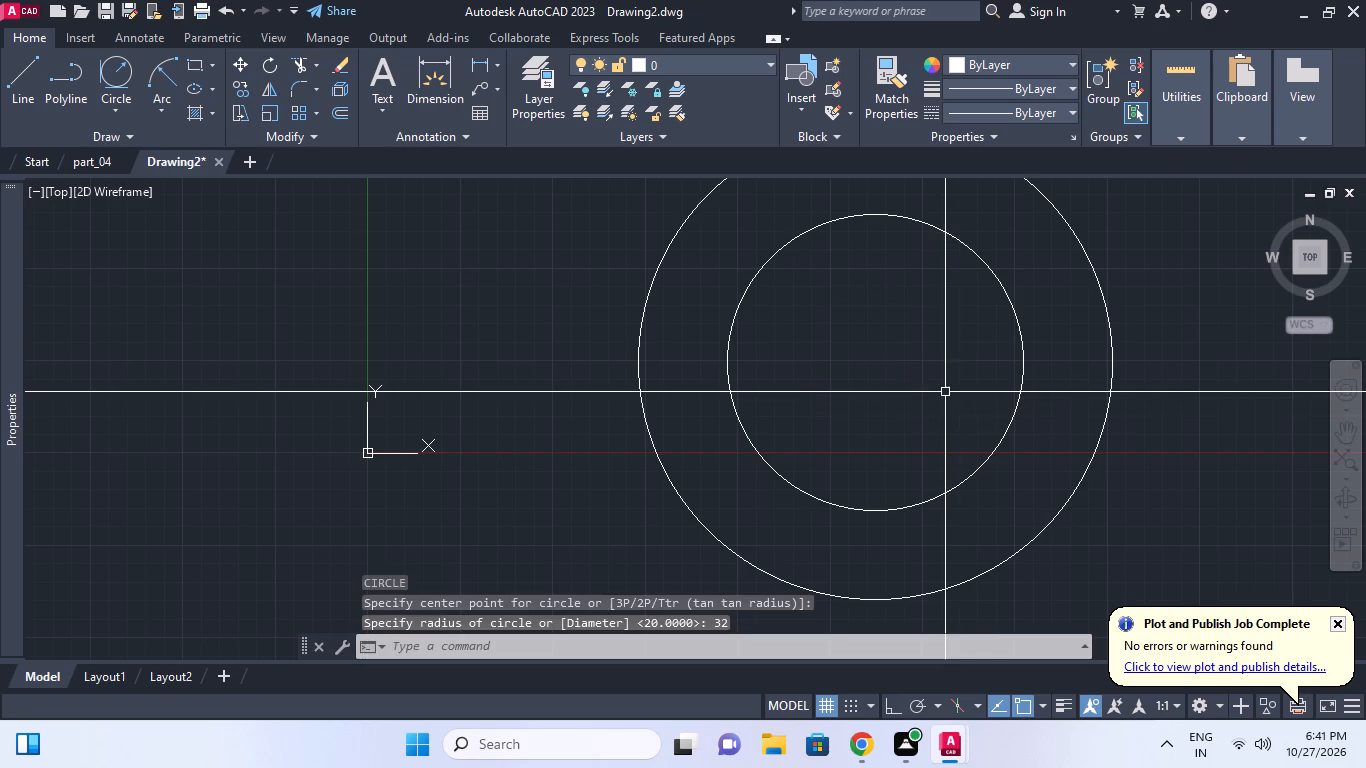
Erase the inner 40-diameter circle, keeping the radius 32 circle.
{"action": "key", "text": "Escape"}
{"action": "key", "text": "e"}
{"action": "key", "text": "space"}
{"action": "left_click", "coordinate": [992, 457]}
{"action": "left_click", "coordinate": [970, 416]}
{"action": "right_click", "coordinate": [970, 416]}
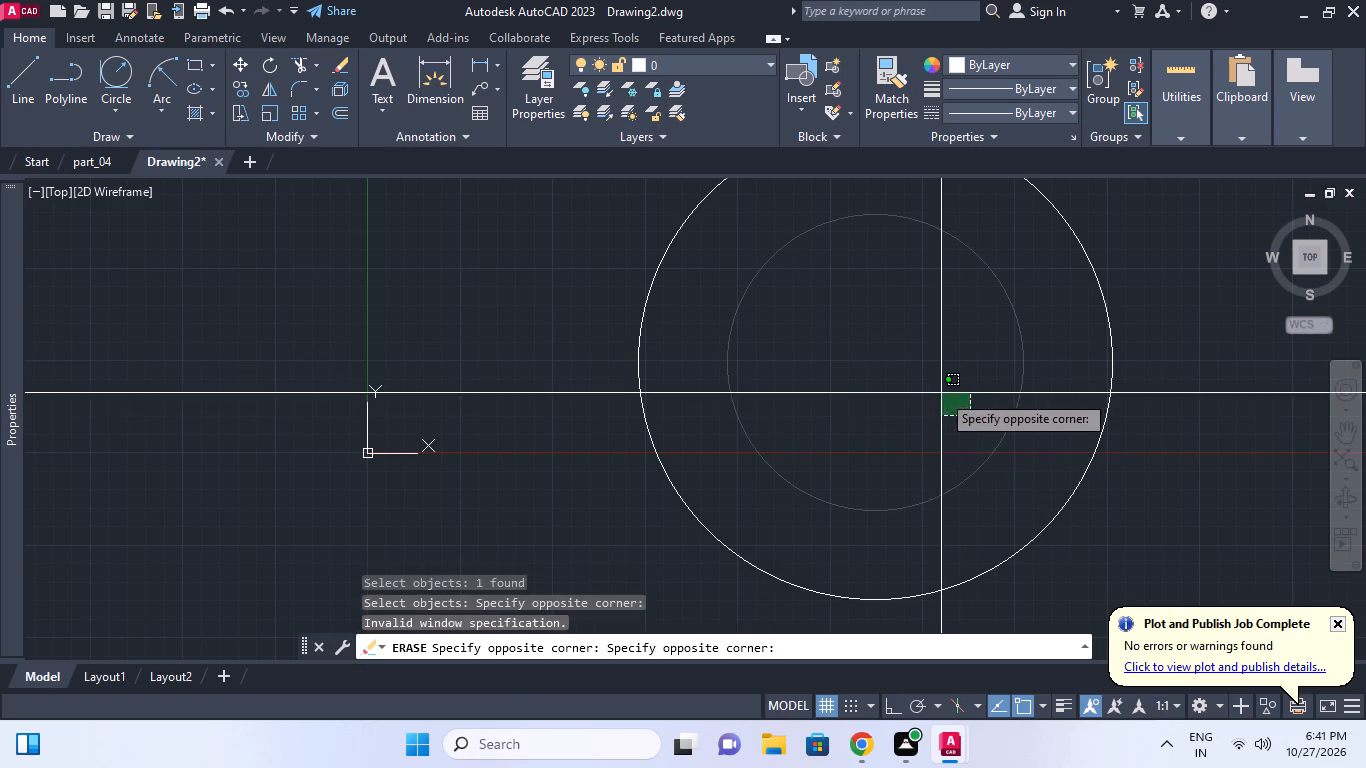
{"action": "left_click", "coordinate": [941, 393]}
{"action": "right_click", "coordinate": [941, 393]}
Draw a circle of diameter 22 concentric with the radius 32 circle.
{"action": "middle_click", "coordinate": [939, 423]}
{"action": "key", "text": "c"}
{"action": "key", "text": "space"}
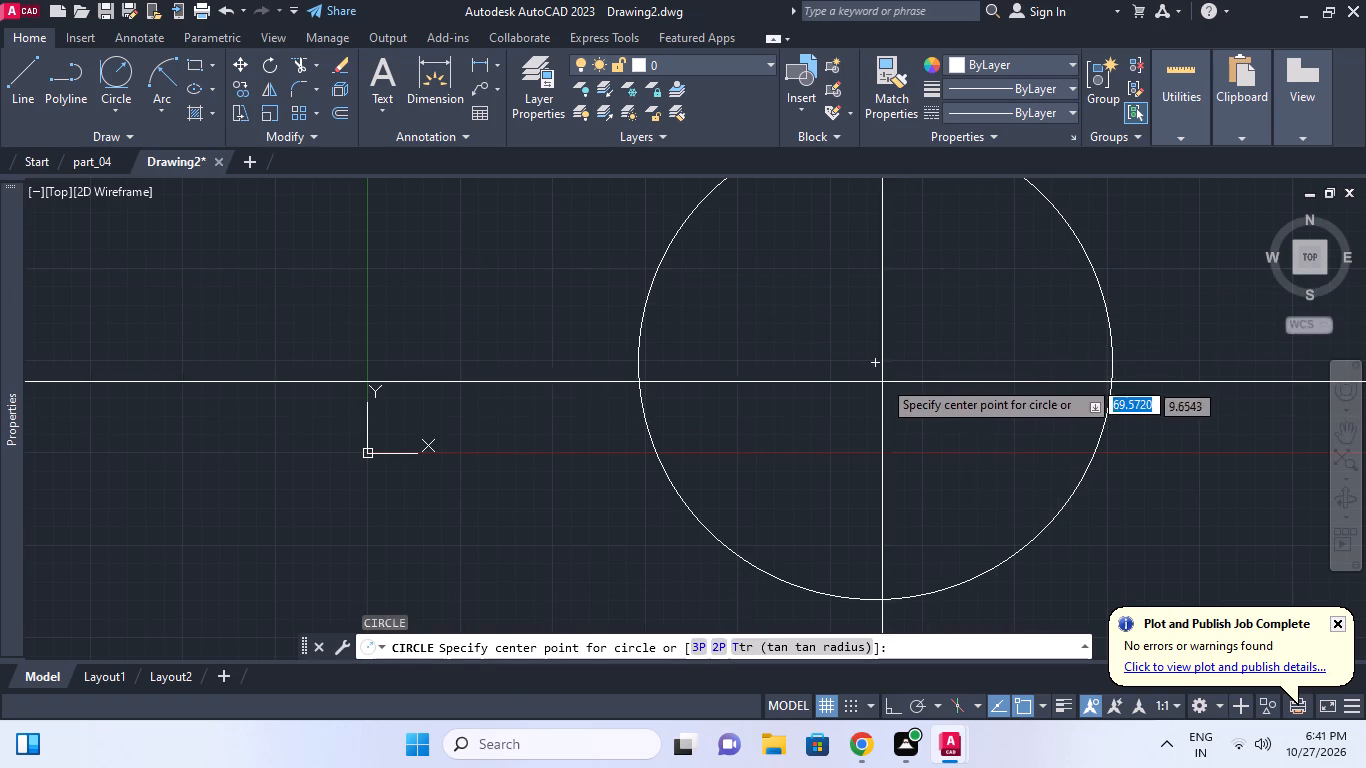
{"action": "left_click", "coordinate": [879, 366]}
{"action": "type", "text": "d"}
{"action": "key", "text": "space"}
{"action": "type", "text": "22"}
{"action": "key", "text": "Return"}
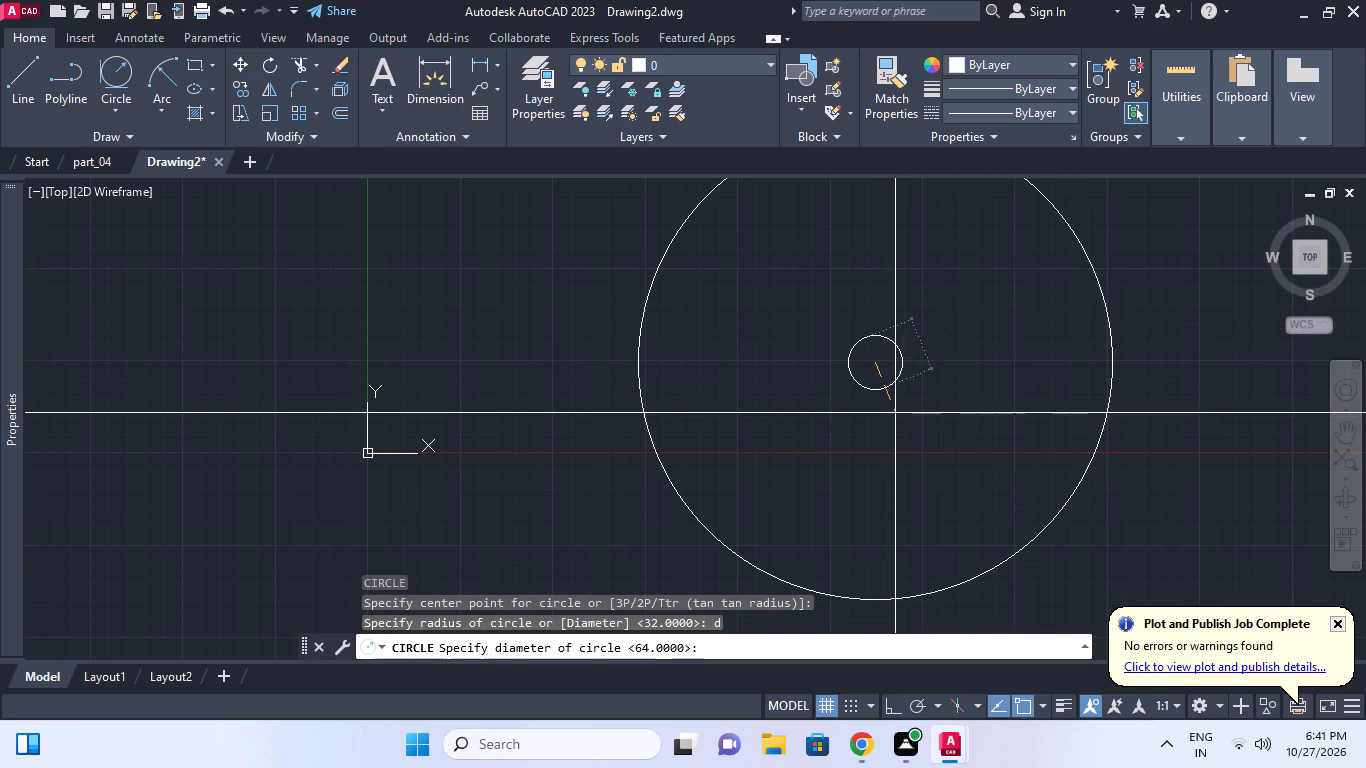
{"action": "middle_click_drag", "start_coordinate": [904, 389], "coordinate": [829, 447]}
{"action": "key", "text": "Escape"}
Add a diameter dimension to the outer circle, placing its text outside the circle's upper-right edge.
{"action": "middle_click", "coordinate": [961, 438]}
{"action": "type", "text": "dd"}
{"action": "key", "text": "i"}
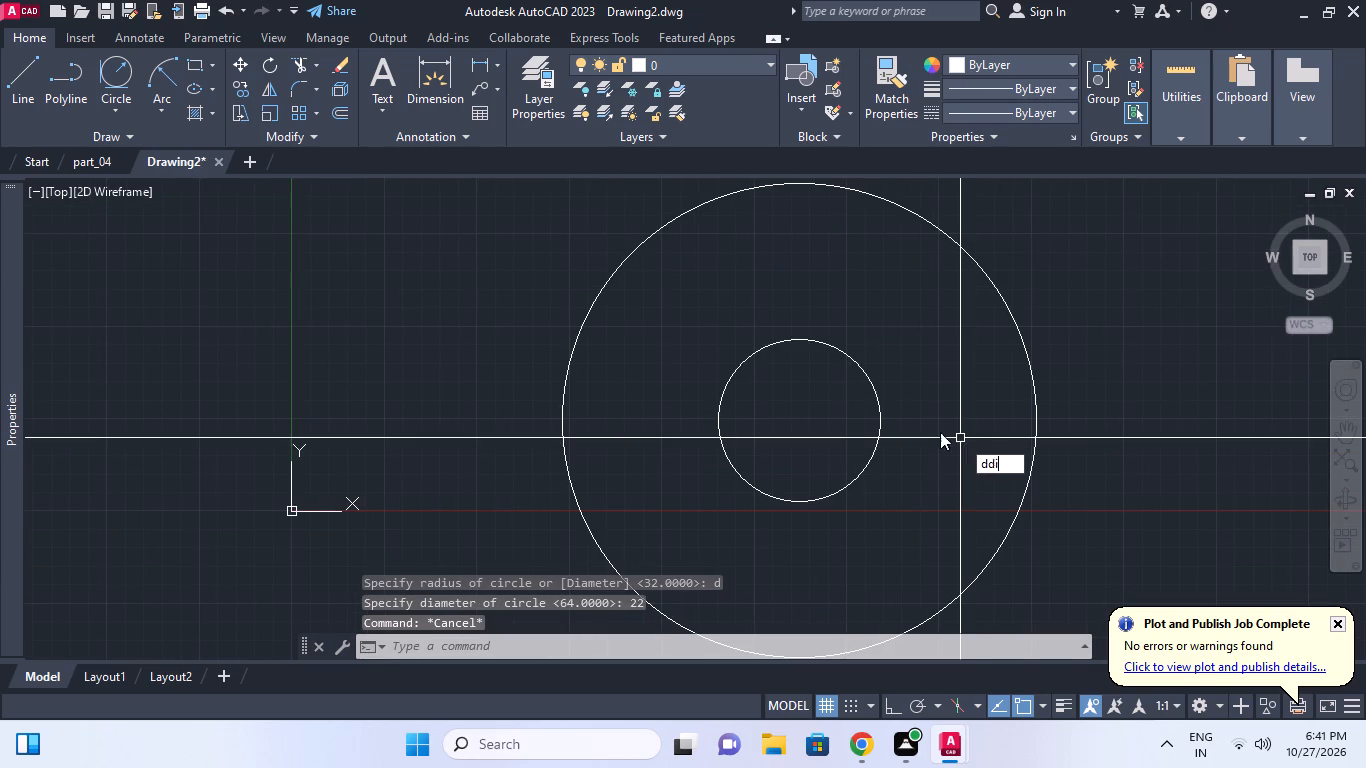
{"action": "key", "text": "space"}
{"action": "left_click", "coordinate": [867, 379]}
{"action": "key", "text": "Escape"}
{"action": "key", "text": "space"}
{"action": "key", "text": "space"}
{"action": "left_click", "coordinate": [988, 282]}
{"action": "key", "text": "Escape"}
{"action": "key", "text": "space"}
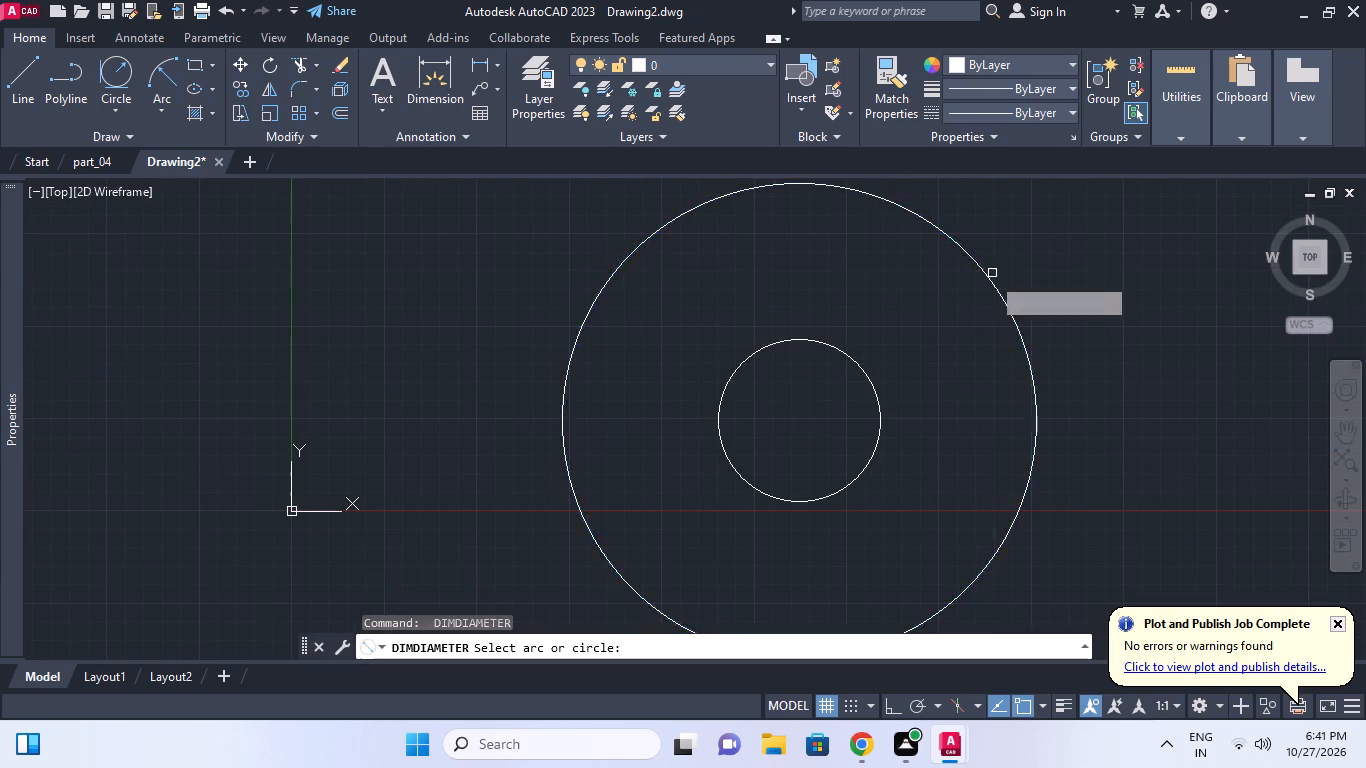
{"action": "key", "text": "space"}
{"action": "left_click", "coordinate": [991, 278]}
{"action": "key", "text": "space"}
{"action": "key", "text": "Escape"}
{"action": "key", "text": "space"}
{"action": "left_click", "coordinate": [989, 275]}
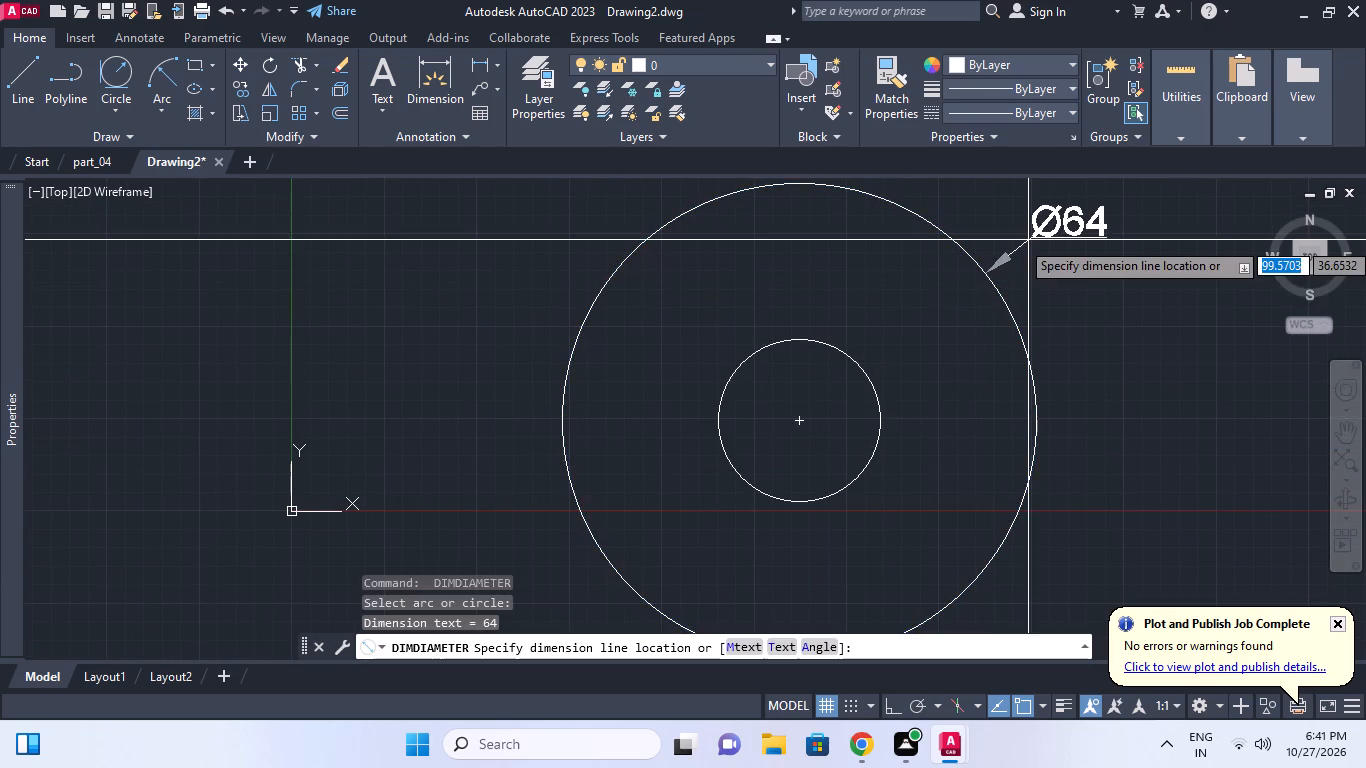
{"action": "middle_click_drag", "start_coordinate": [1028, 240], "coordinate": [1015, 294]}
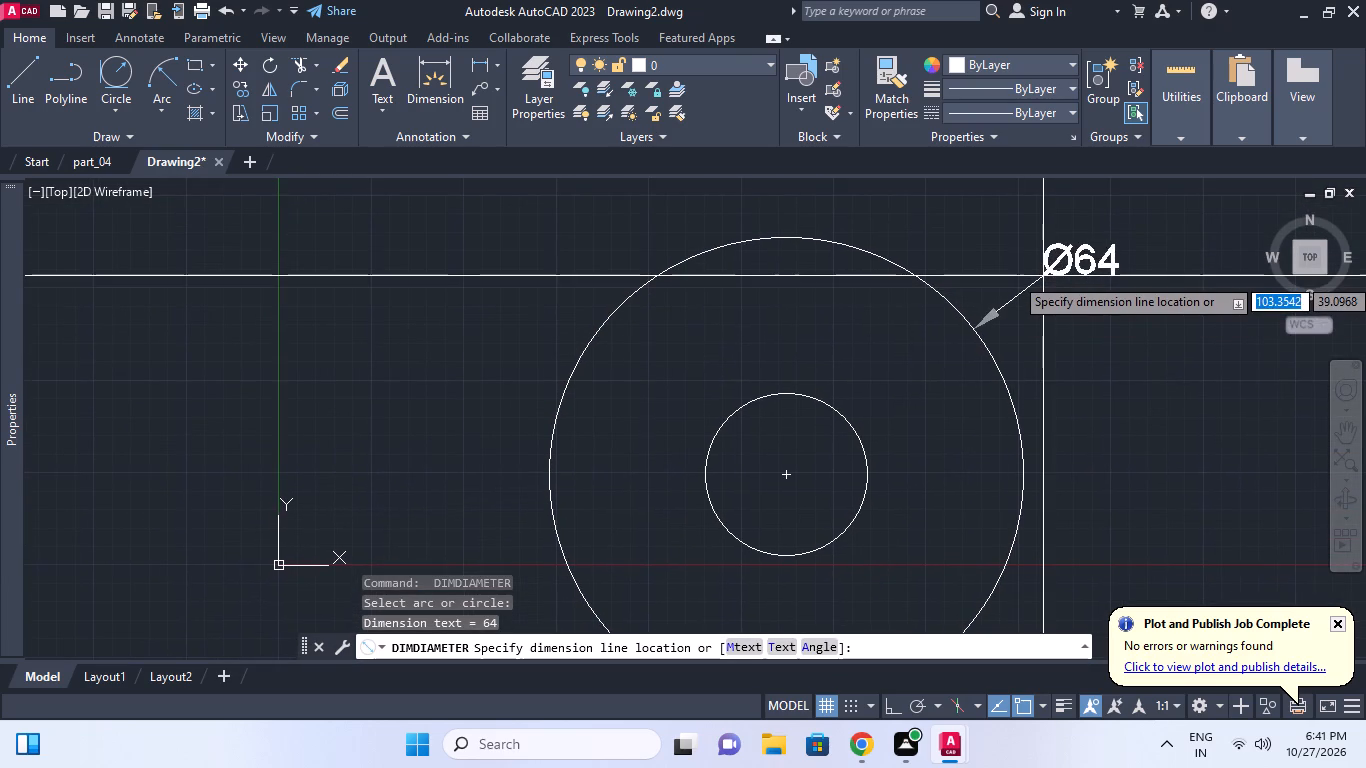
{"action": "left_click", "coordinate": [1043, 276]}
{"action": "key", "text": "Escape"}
Erase both concentric circles together with the diameter dimension.
{"action": "left_click", "coordinate": [1027, 299]}
{"action": "key", "text": "e"}
{"action": "key", "text": "space"}
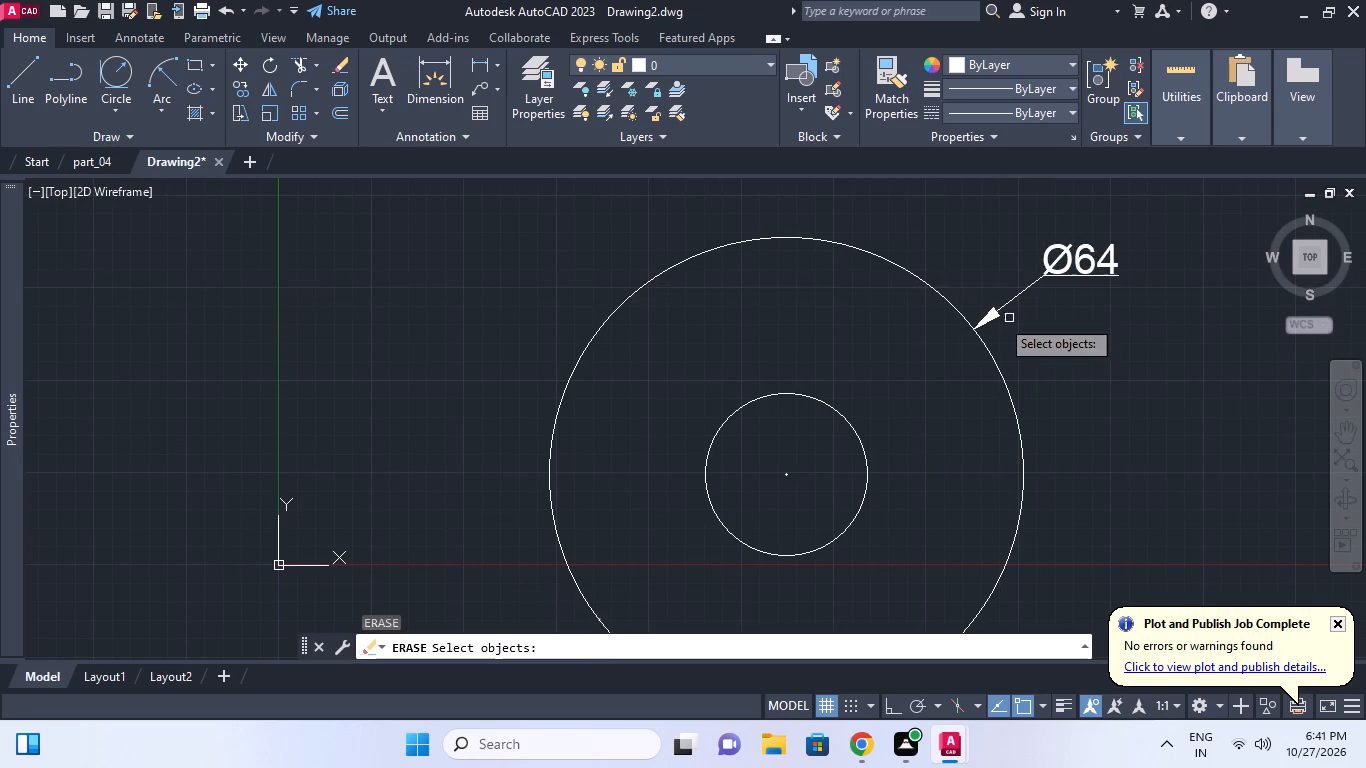
{"action": "left_click", "coordinate": [947, 323]}
{"action": "key", "text": "Escape"}
{"action": "left_click", "coordinate": [1008, 364]}
{"action": "left_click", "coordinate": [911, 269]}
{"action": "key", "text": "e"}
{"action": "key", "text": "space"}
{"action": "left_click", "coordinate": [910, 456]}
{"action": "left_click", "coordinate": [792, 390]}
{"action": "key", "text": "e"}
{"action": "key", "text": "space"}
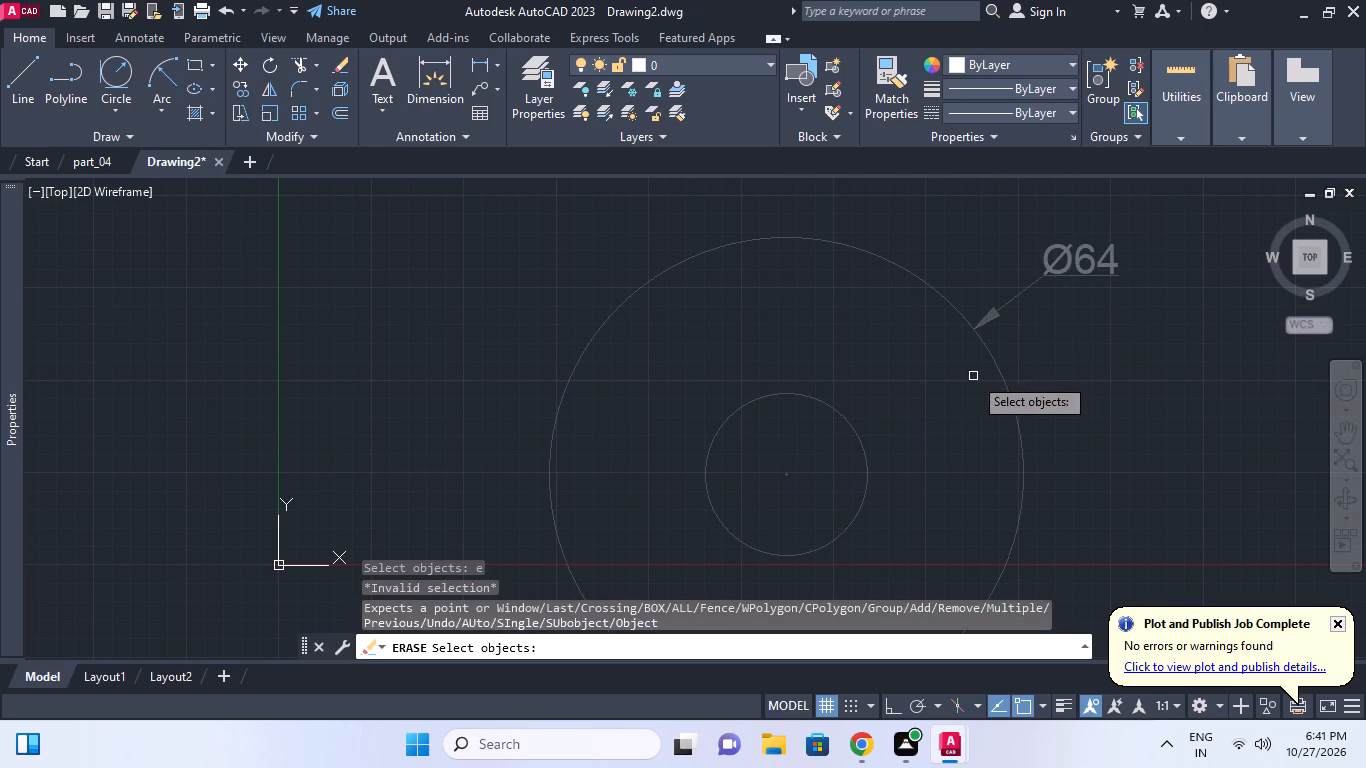
{"action": "right_click", "coordinate": [956, 365]}
{"action": "key", "text": "Escape"}
Draw a circle of diameter 40 up and to the right of the origin.
{"action": "scroll", "coordinate": [916, 400], "scroll_direction": "down", "scroll_amount": 1}
{"action": "middle_click", "coordinate": [916, 400]}
{"action": "key", "text": "c"}
{"action": "key", "text": "space"}
{"action": "left_click", "coordinate": [884, 316]}
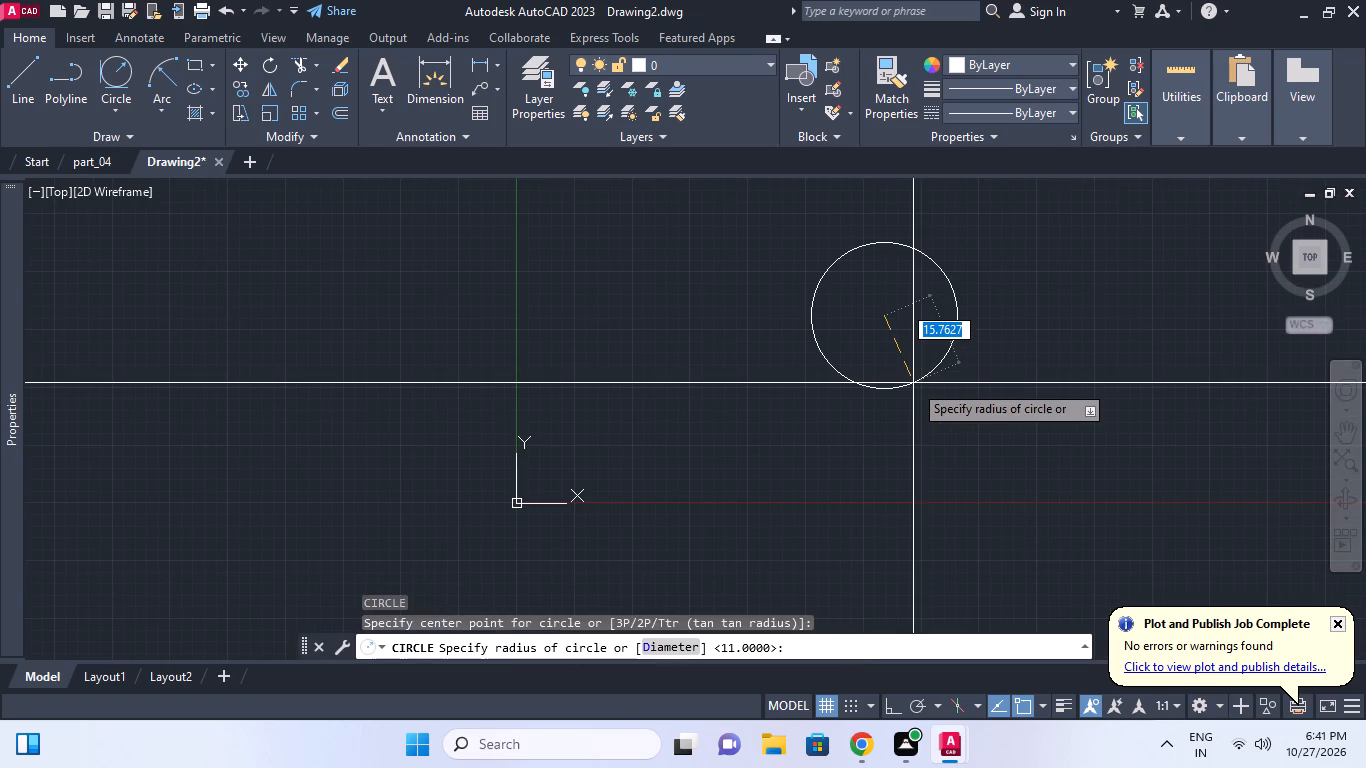
{"action": "type", "text": "d 430"}
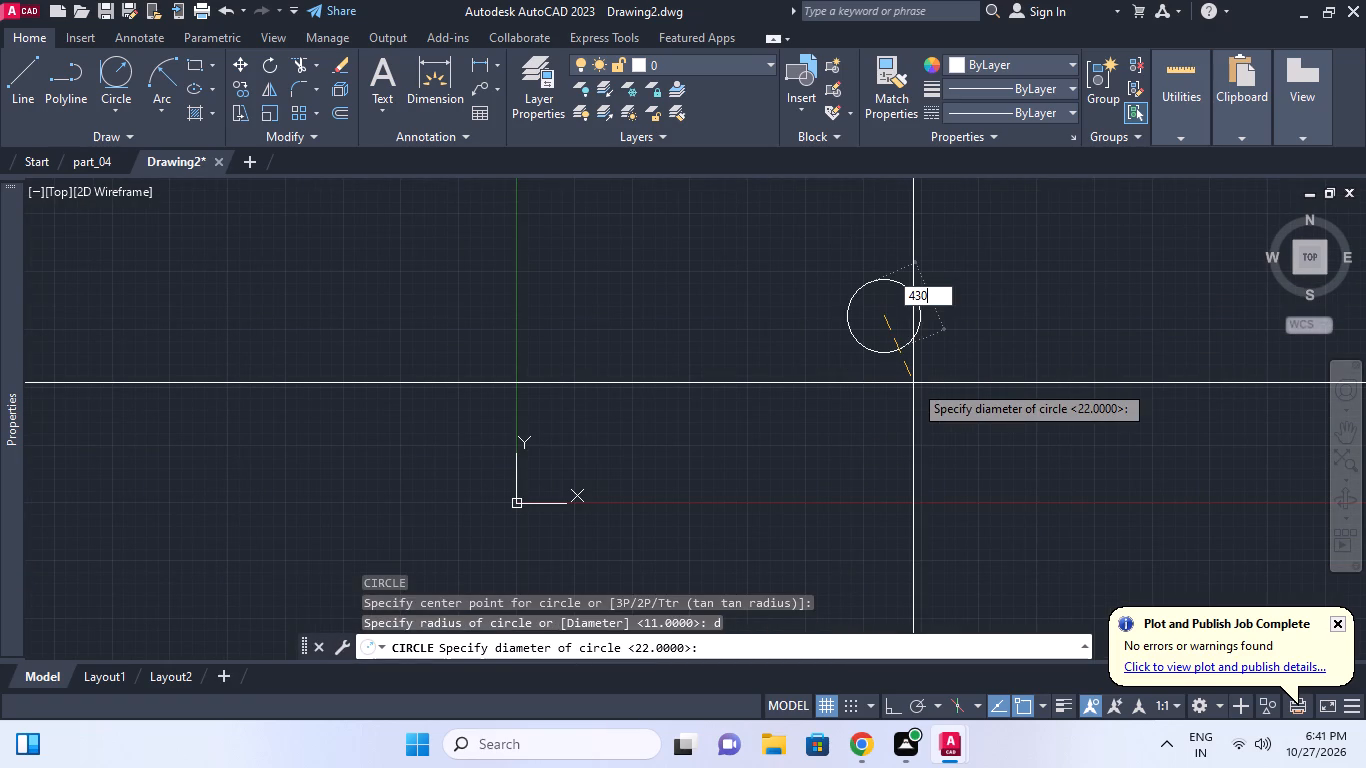
{"action": "key", "text": "BackSpace"}
{"action": "key", "text": "BackSpace"}
{"action": "type", "text": "0"}
{"action": "key", "text": "space"}
Draw a concentric circle of diameter 22 inside the 40-diameter circle.
{"action": "key", "text": "space"}
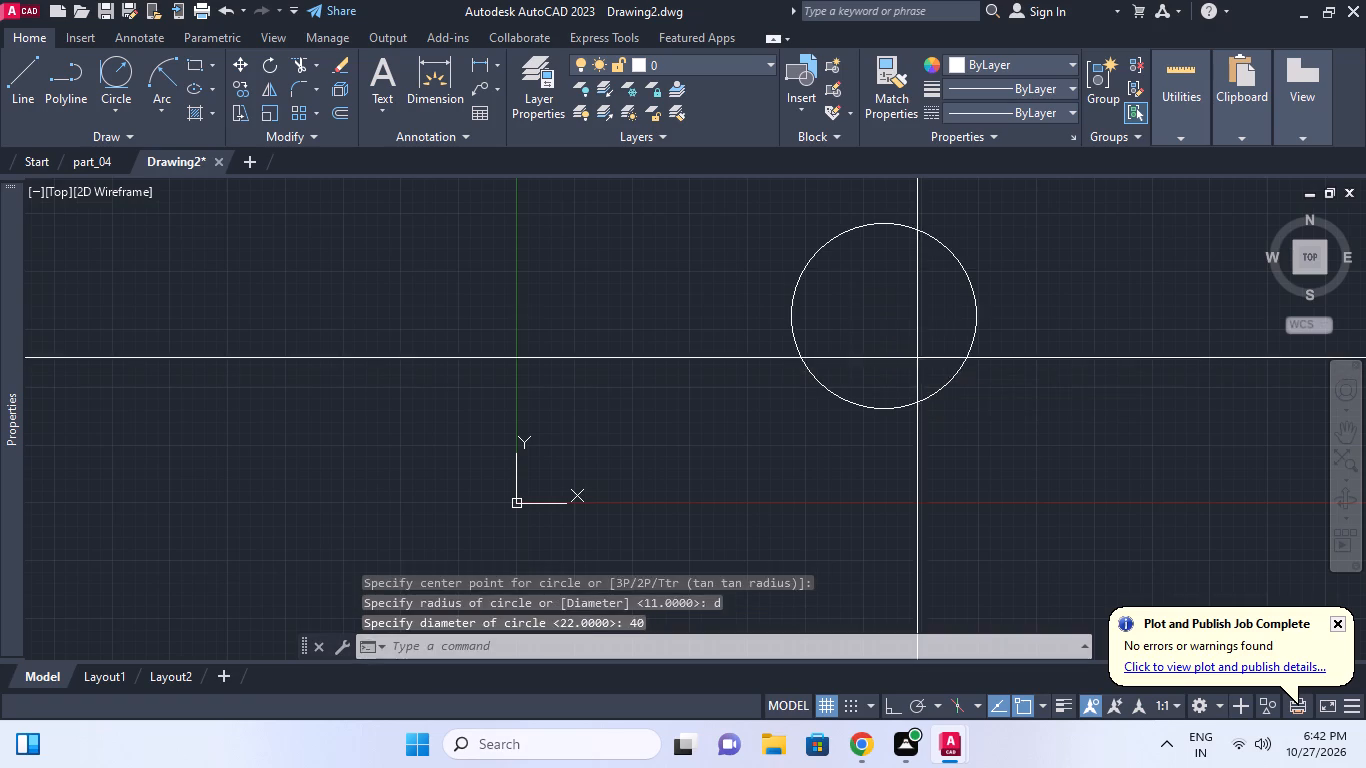
{"action": "left_click", "coordinate": [887, 319]}
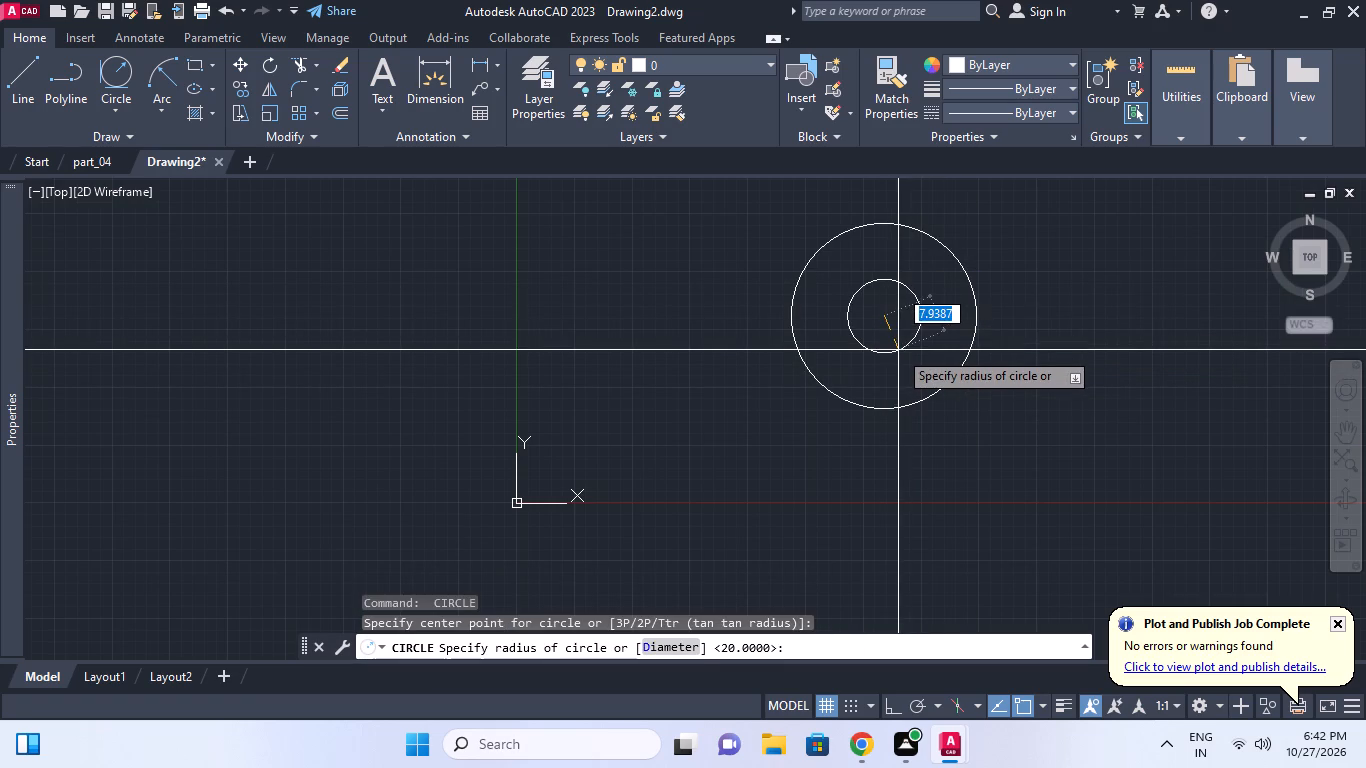
{"action": "type", "text": "d 22"}
{"action": "key", "text": "space"}
{"action": "middle_click_drag", "start_coordinate": [964, 336], "coordinate": [845, 365]}
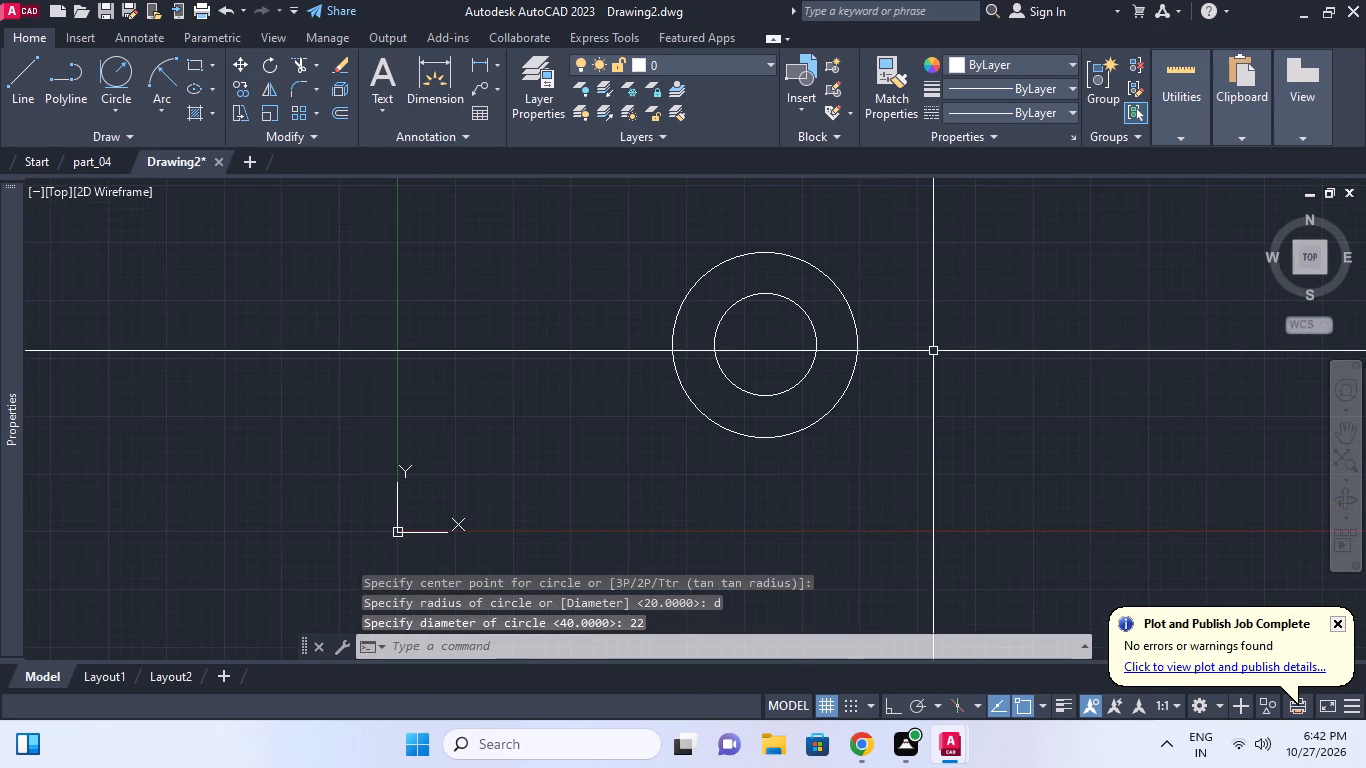
{"action": "middle_click_drag", "start_coordinate": [957, 410], "coordinate": [932, 407]}
{"action": "key", "text": "Escape"}
{"action": "middle_click_drag", "start_coordinate": [970, 420], "coordinate": [961, 417]}
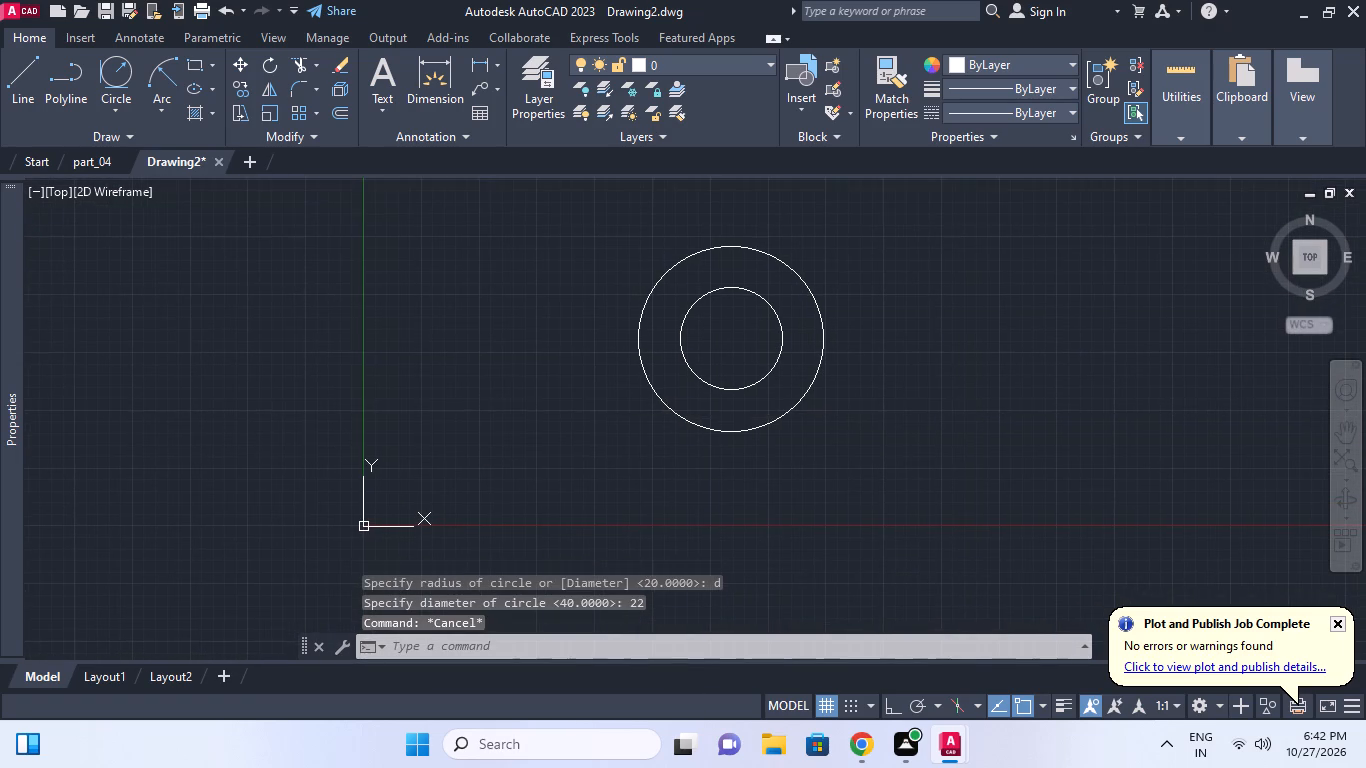
Draw a vertical construction line through the common center of the two circles.
{"action": "type", "text": "xl"}
{"action": "key", "text": "space"}
{"action": "key", "text": "v"}
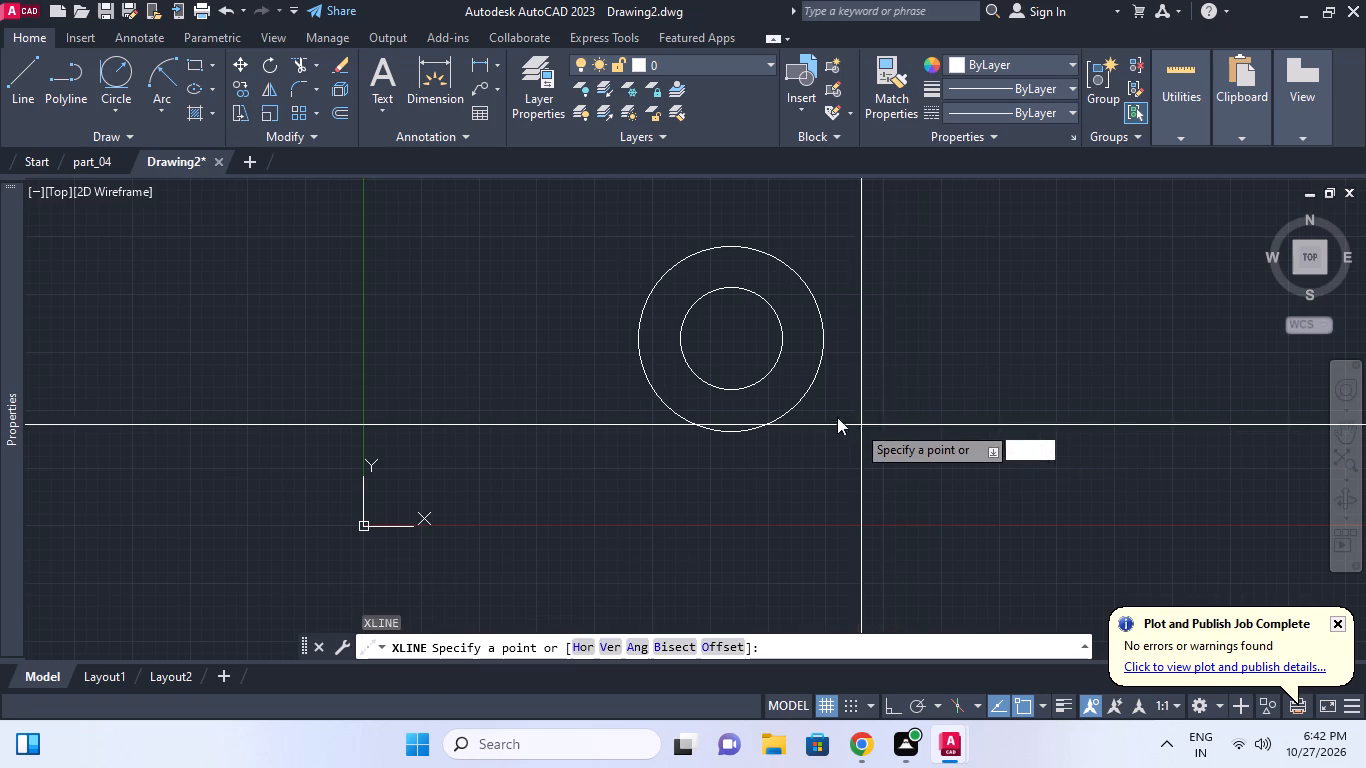
{"action": "key", "text": "space"}
{"action": "left_click", "coordinate": [730, 338]}
{"action": "key", "text": "Escape"}
{"action": "middle_click", "coordinate": [869, 376]}
{"action": "key", "text": "Escape"}
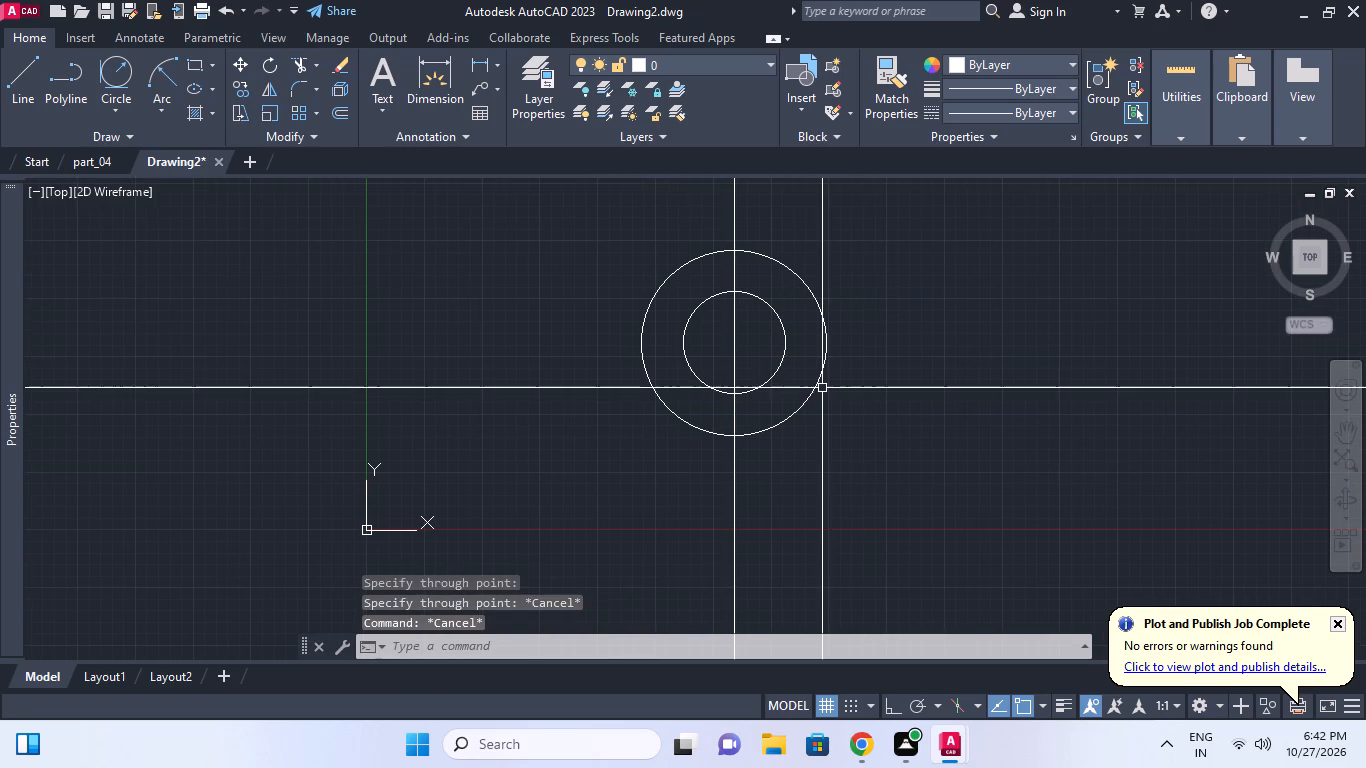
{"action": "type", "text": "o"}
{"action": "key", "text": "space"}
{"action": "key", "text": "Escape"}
Draw a horizontal construction line through the common center of the two circles.
{"action": "middle_click_drag", "start_coordinate": [776, 397], "coordinate": [807, 445]}
{"action": "type", "text": "xl"}
{"action": "key", "text": "space"}
{"action": "key", "text": "h"}
{"action": "key", "text": "space"}
{"action": "type", "text": "ce"}
{"action": "key", "text": "n"}
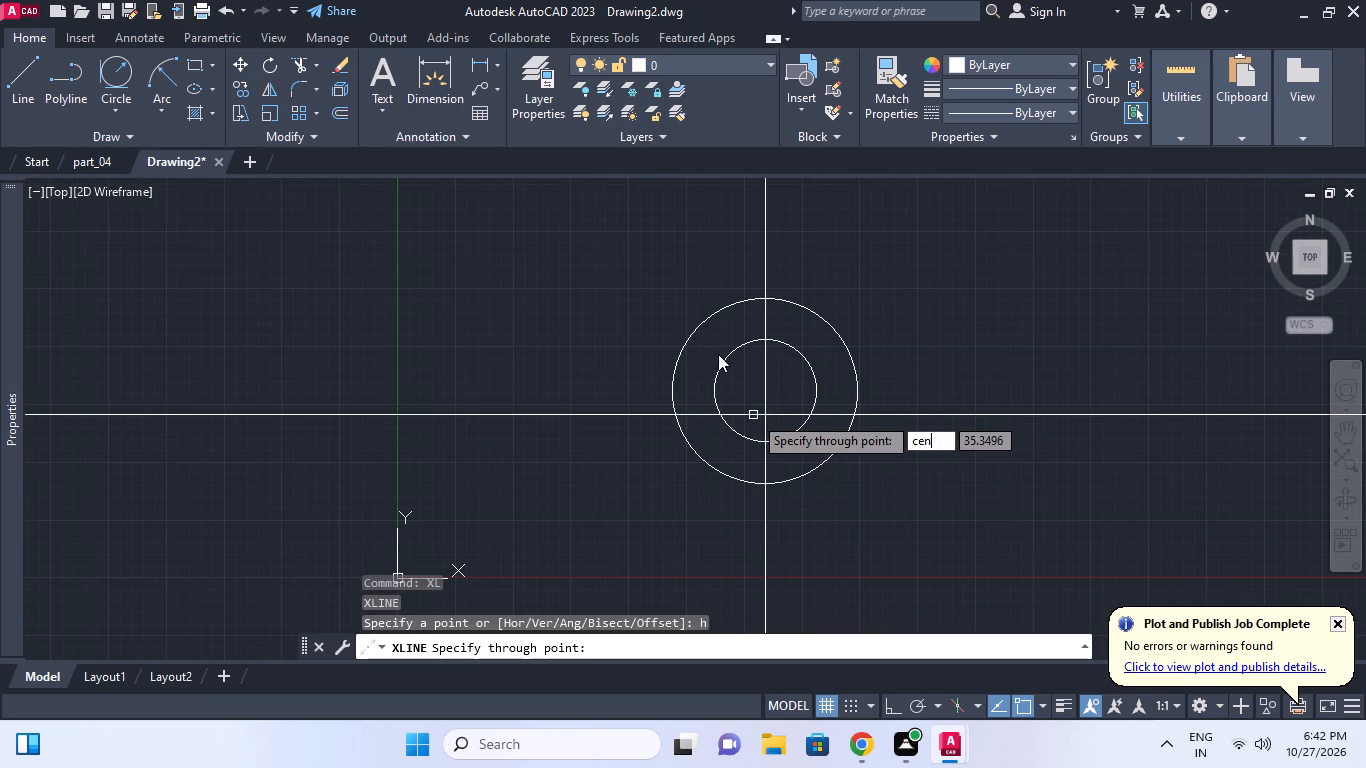
{"action": "key", "text": "space"}
{"action": "left_click", "coordinate": [808, 380]}
{"action": "key", "text": "Escape"}
Offset the vertical construction line by 52/2 to both sides of the circles.
{"action": "middle_click", "coordinate": [745, 426]}
{"action": "type", "text": "o"}
{"action": "key", "text": "space"}
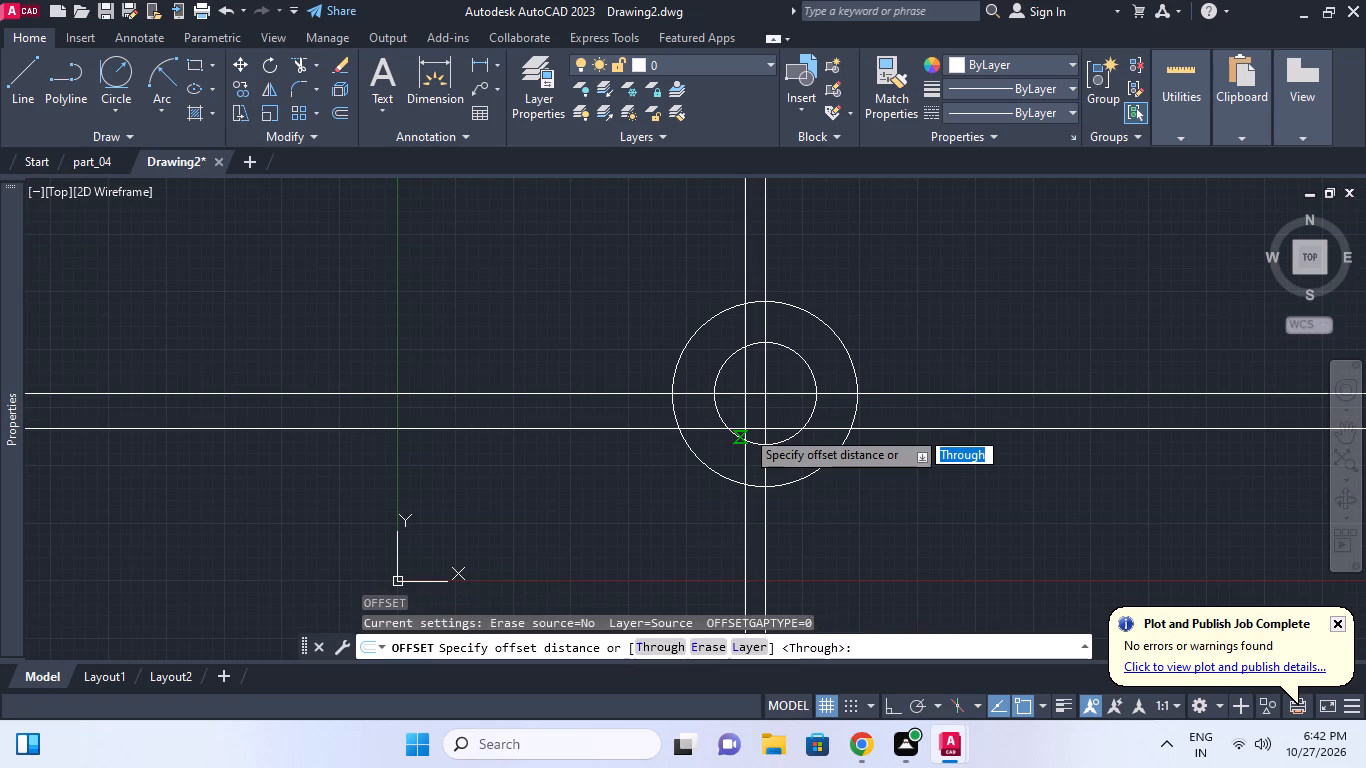
{"action": "type", "text": "52/"}
{"action": "key", "text": "2"}
{"action": "key", "text": "Return"}
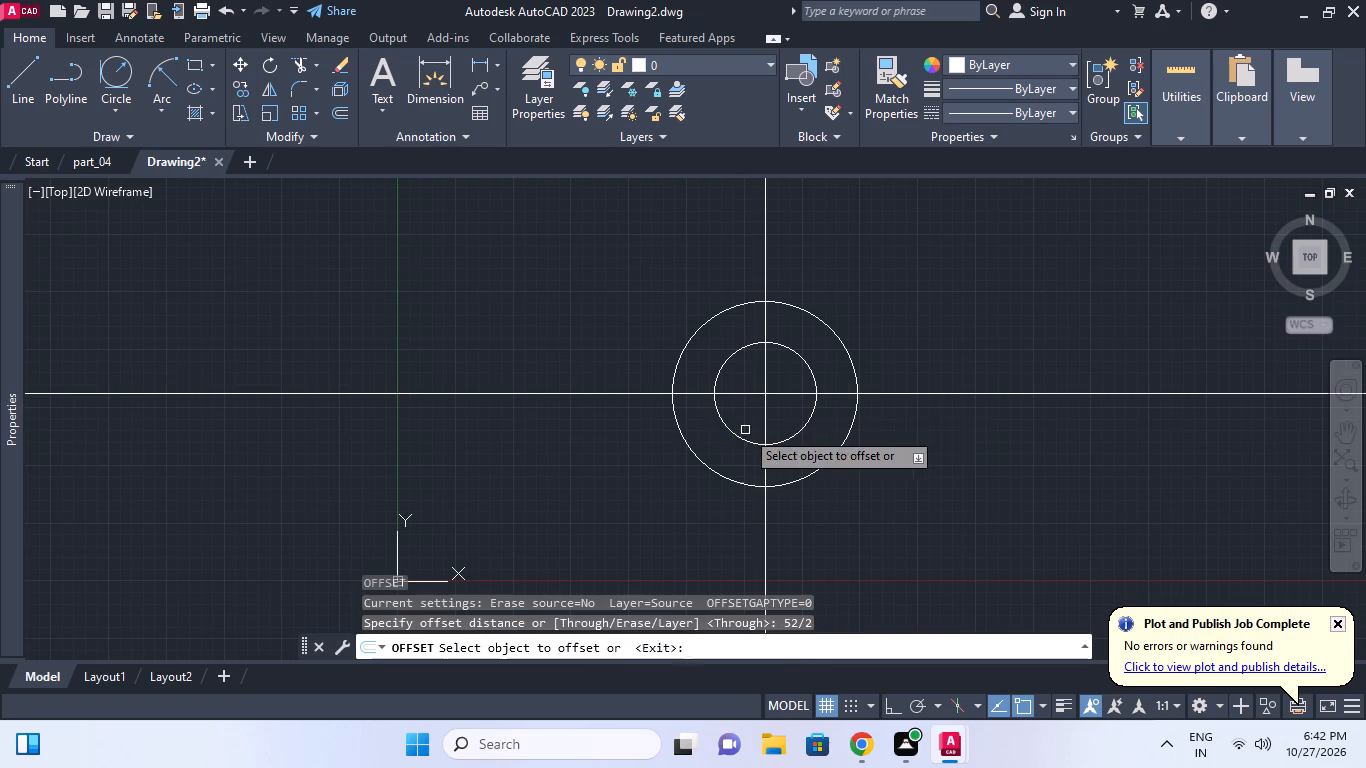
{"action": "left_click", "coordinate": [760, 419]}
{"action": "left_click", "coordinate": [766, 414]}
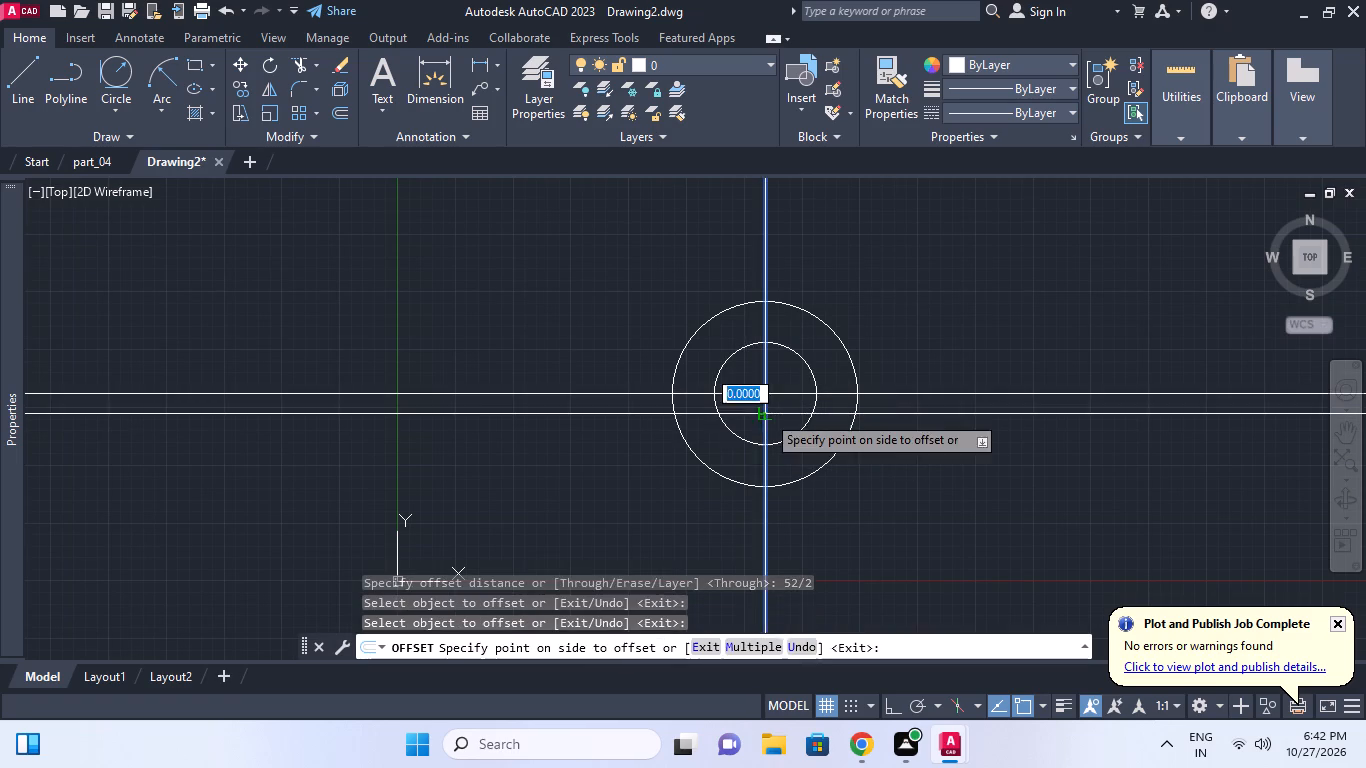
{"action": "left_click", "coordinate": [812, 413]}
{"action": "left_click", "coordinate": [767, 412]}
{"action": "left_click", "coordinate": [699, 415]}
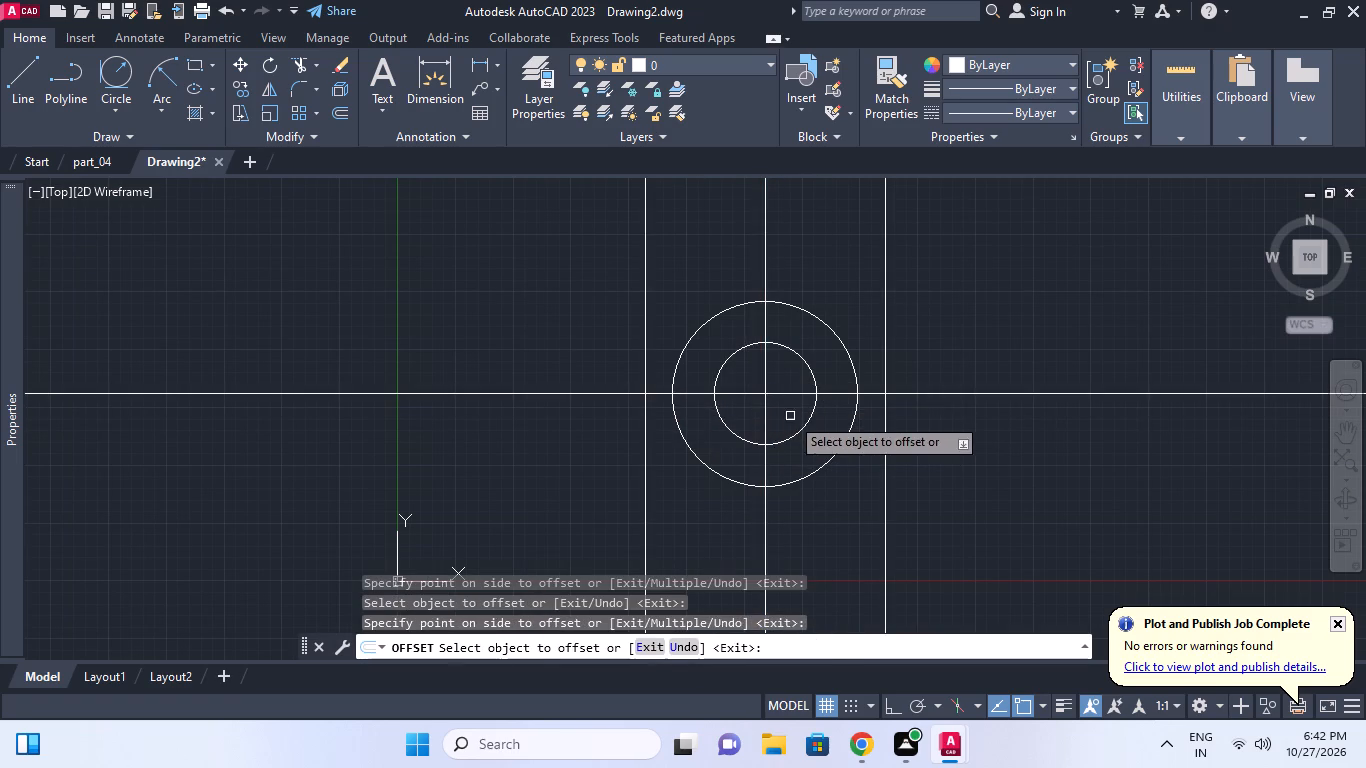
{"action": "middle_click_drag", "start_coordinate": [806, 449], "coordinate": [854, 401]}
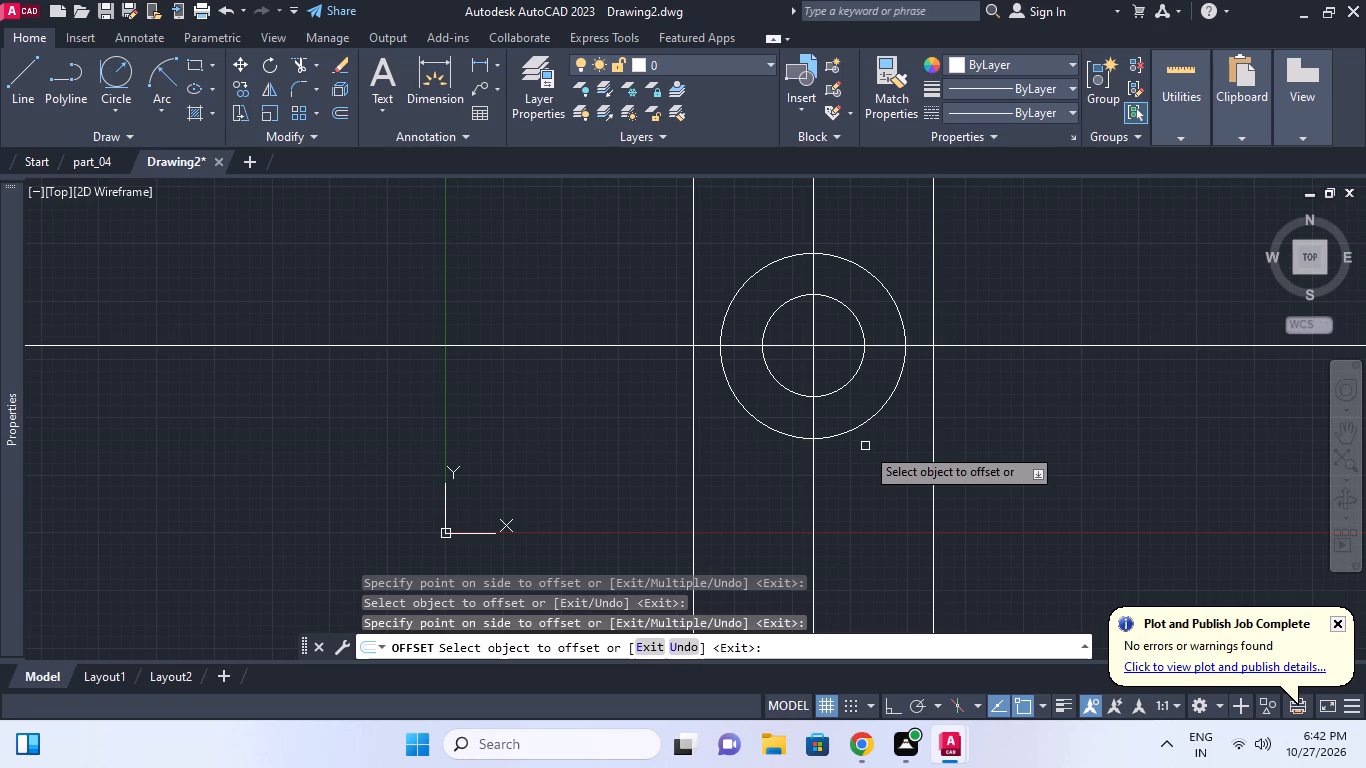
{"action": "key", "text": "Escape"}
{"action": "key", "text": "Escape"}
{"action": "key", "text": "Escape"}
Draw a circle of diameter 7 at each intersection of the horizontal construction line with the two offset vertical lines.
{"action": "middle_click_drag", "start_coordinate": [950, 368], "coordinate": [944, 404]}
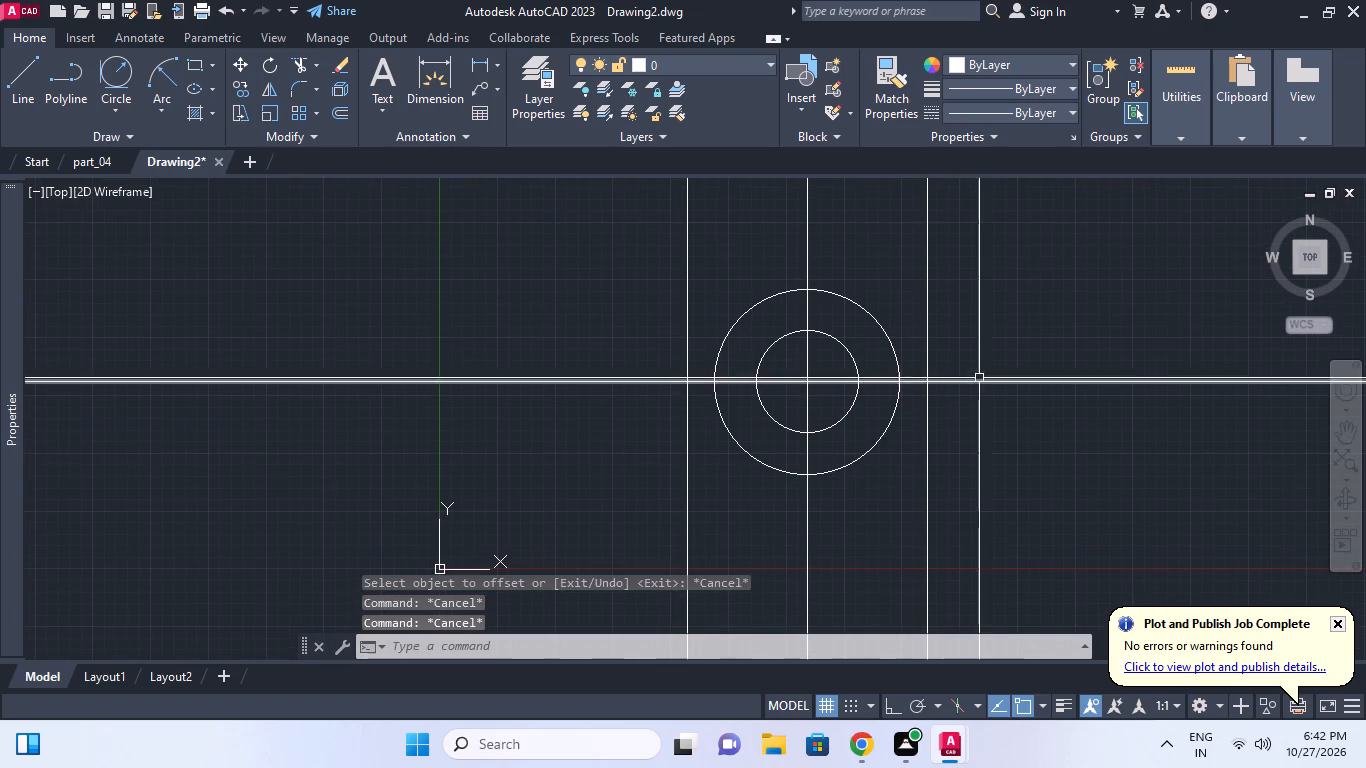
{"action": "key", "text": "Escape"}
{"action": "key", "text": "c"}
{"action": "key", "text": "space"}
{"action": "left_click", "coordinate": [921, 381]}
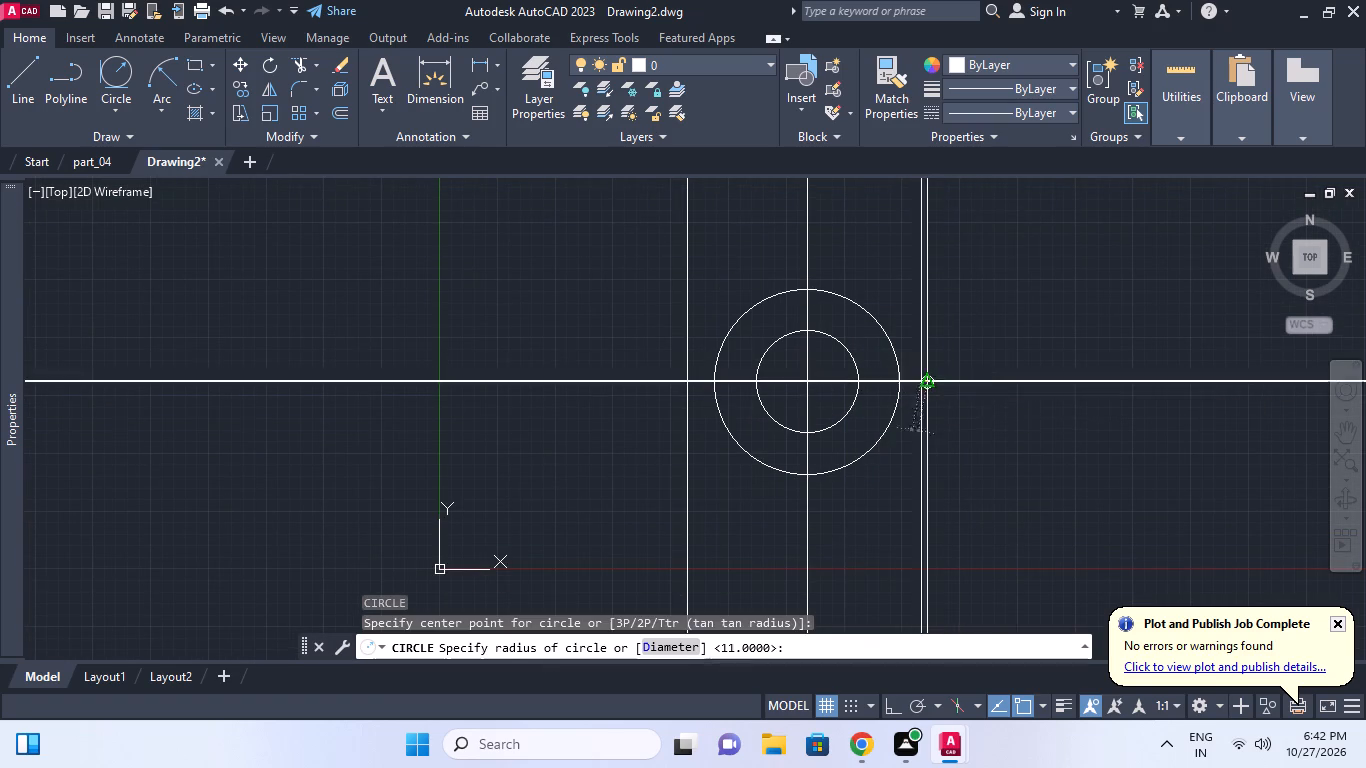
{"action": "type", "text": "d"}
{"action": "key", "text": "space"}
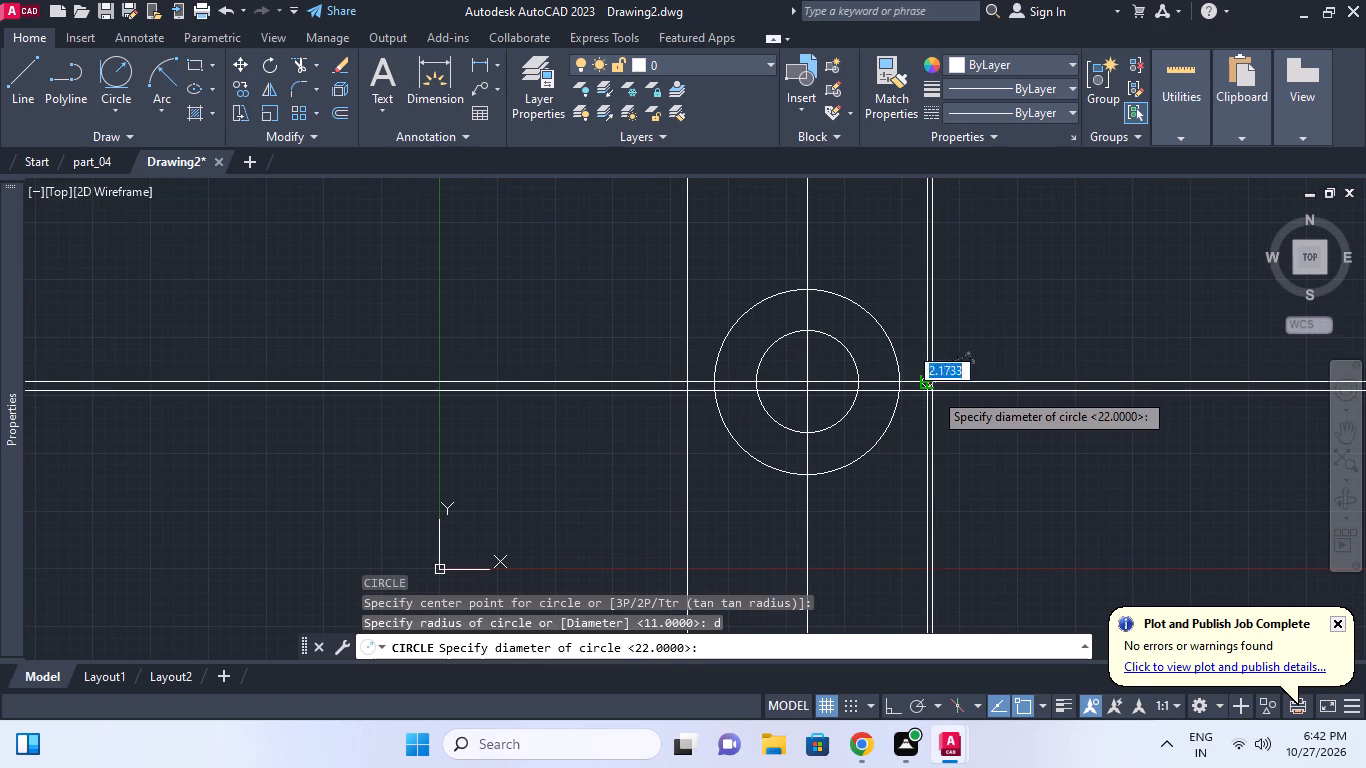
{"action": "key", "text": "7"}
{"action": "key", "text": "Return"}
{"action": "scroll", "coordinate": [942, 381], "scroll_direction": "up", "scroll_amount": 2}
{"action": "key", "text": "space"}
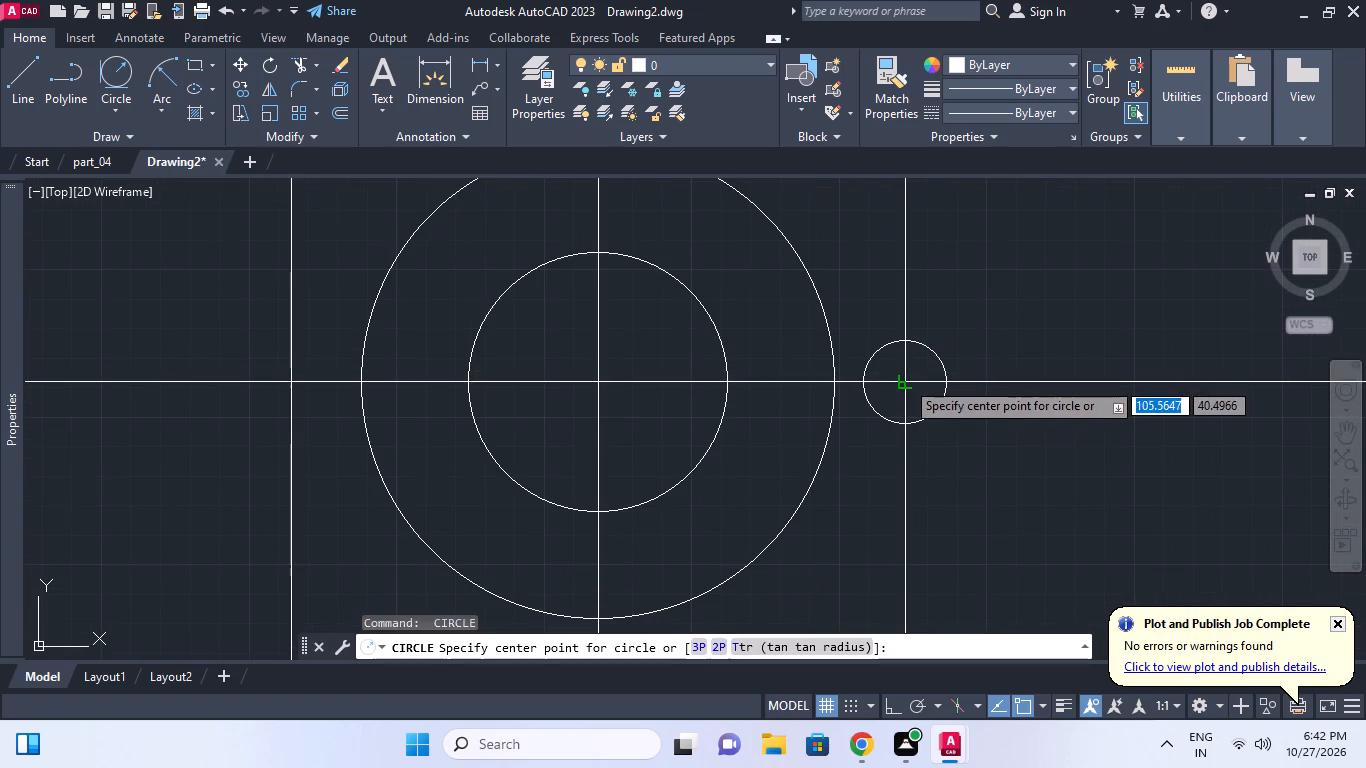
{"action": "left_click", "coordinate": [286, 385]}
{"action": "type", "text": "d 7"}
{"action": "key", "text": "space"}
Draw a concentric circle of radius 10 around each of the two 7-diameter circles.
{"action": "key", "text": "space"}
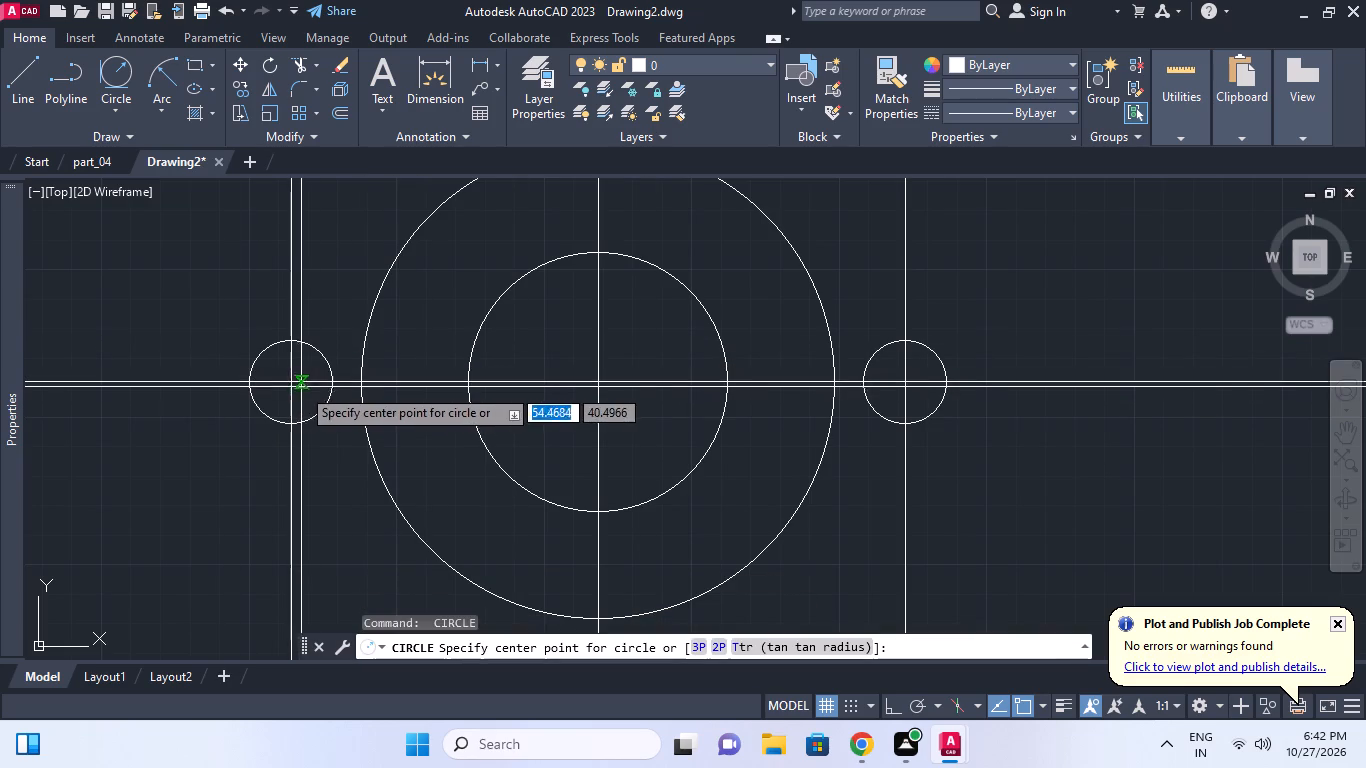
{"action": "left_click", "coordinate": [296, 380]}
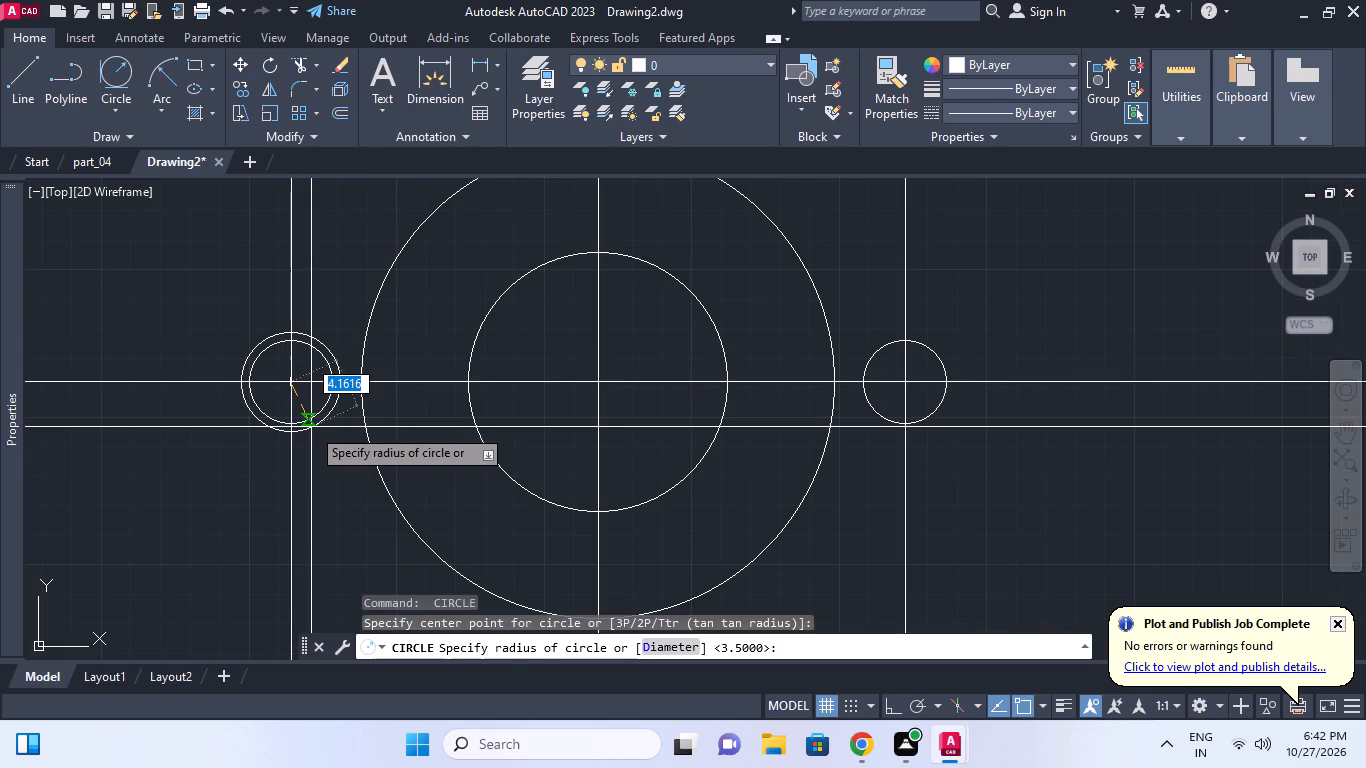
{"action": "key", "text": "1"}
{"action": "key", "text": "0"}
{"action": "key", "text": "space"}
{"action": "key", "text": "space"}
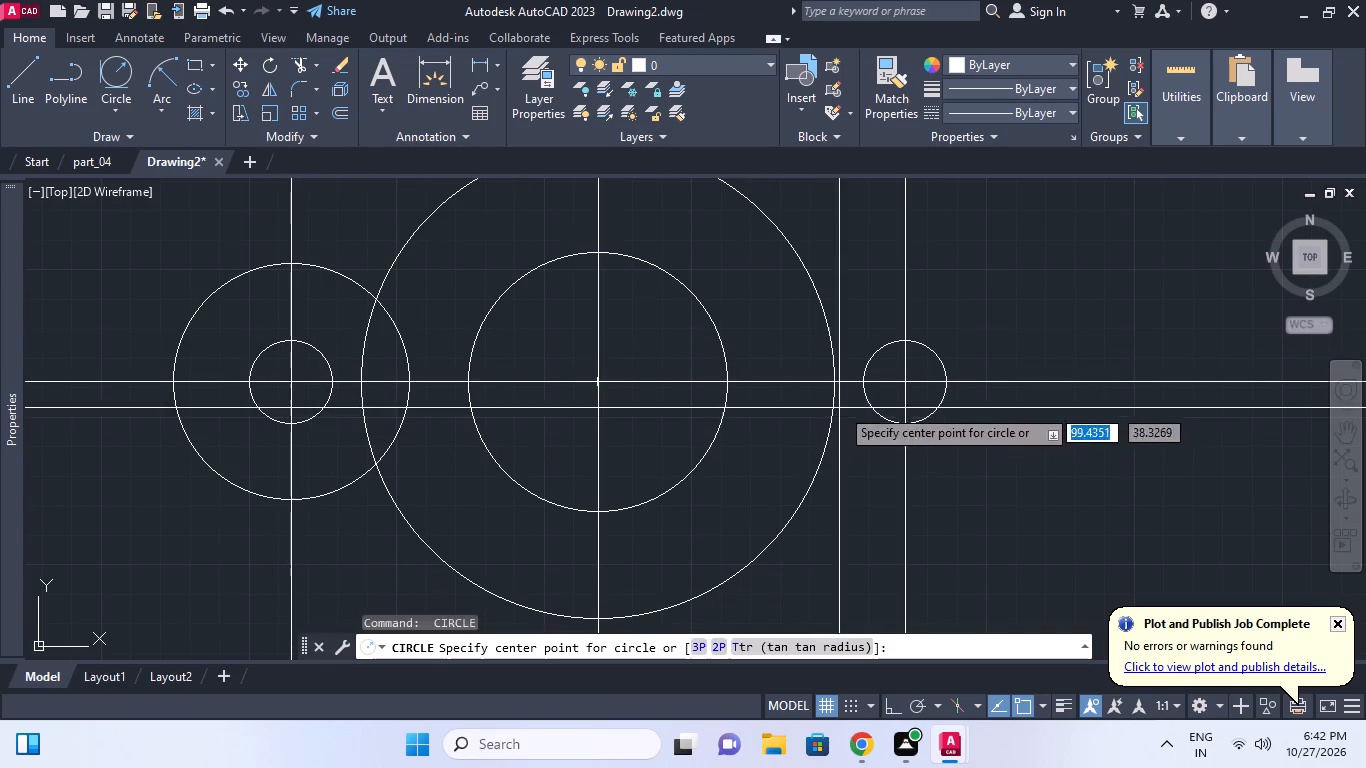
{"action": "left_click", "coordinate": [902, 385]}
{"action": "type", "text": "10"}
{"action": "key", "text": "Return"}
{"action": "scroll", "coordinate": [982, 409], "scroll_direction": "down", "scroll_amount": 1}
{"action": "middle_click", "coordinate": [982, 409]}
{"action": "middle_click", "coordinate": [884, 421]}
{"action": "key", "text": "Escape"}
{"action": "key", "text": "Escape"}
Draw a line from the top of the left radius 10 circle to the upper-left edge of the 40-diameter circle.
{"action": "middle_click_drag", "start_coordinate": [593, 332], "coordinate": [593, 337]}
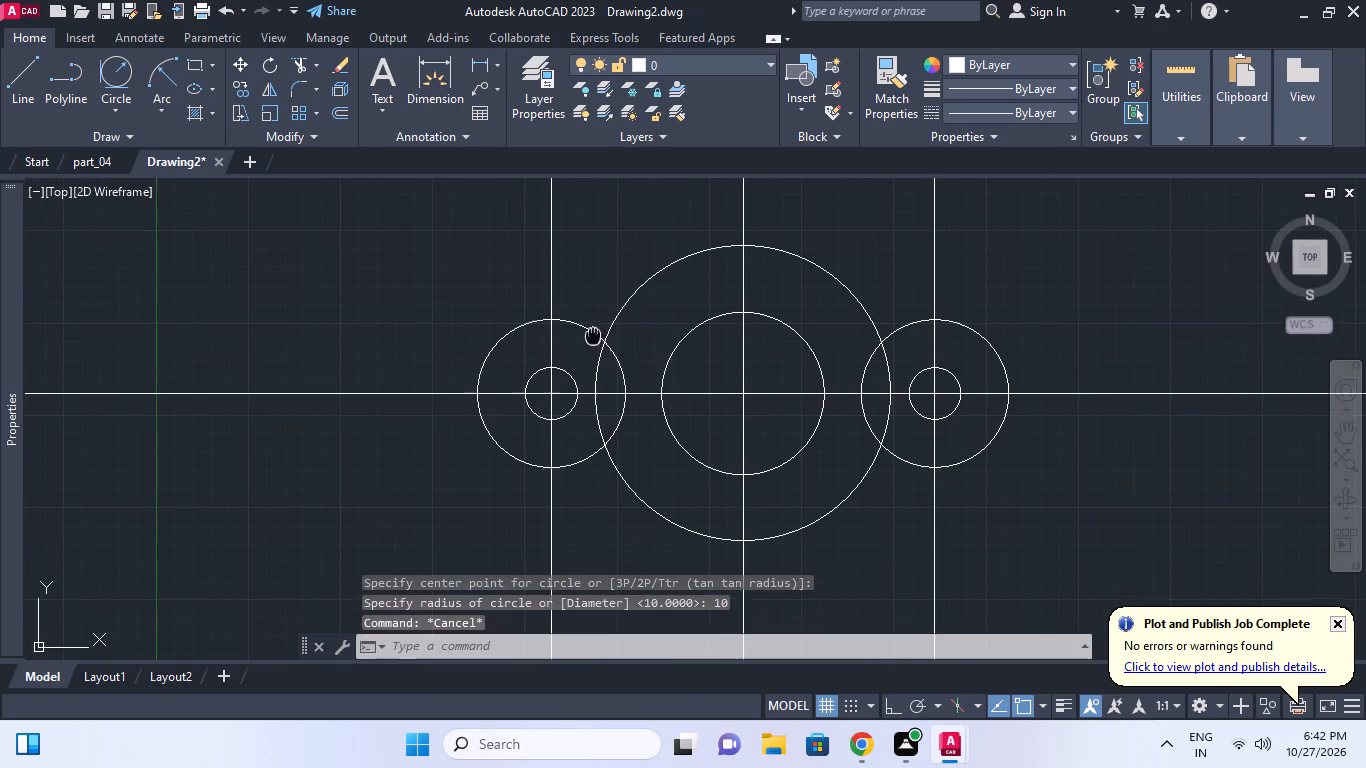
{"action": "middle_click_drag", "start_coordinate": [593, 337], "coordinate": [596, 365]}
{"action": "type", "text": "l"}
{"action": "key", "text": "space"}
{"action": "left_click", "coordinate": [552, 357]}
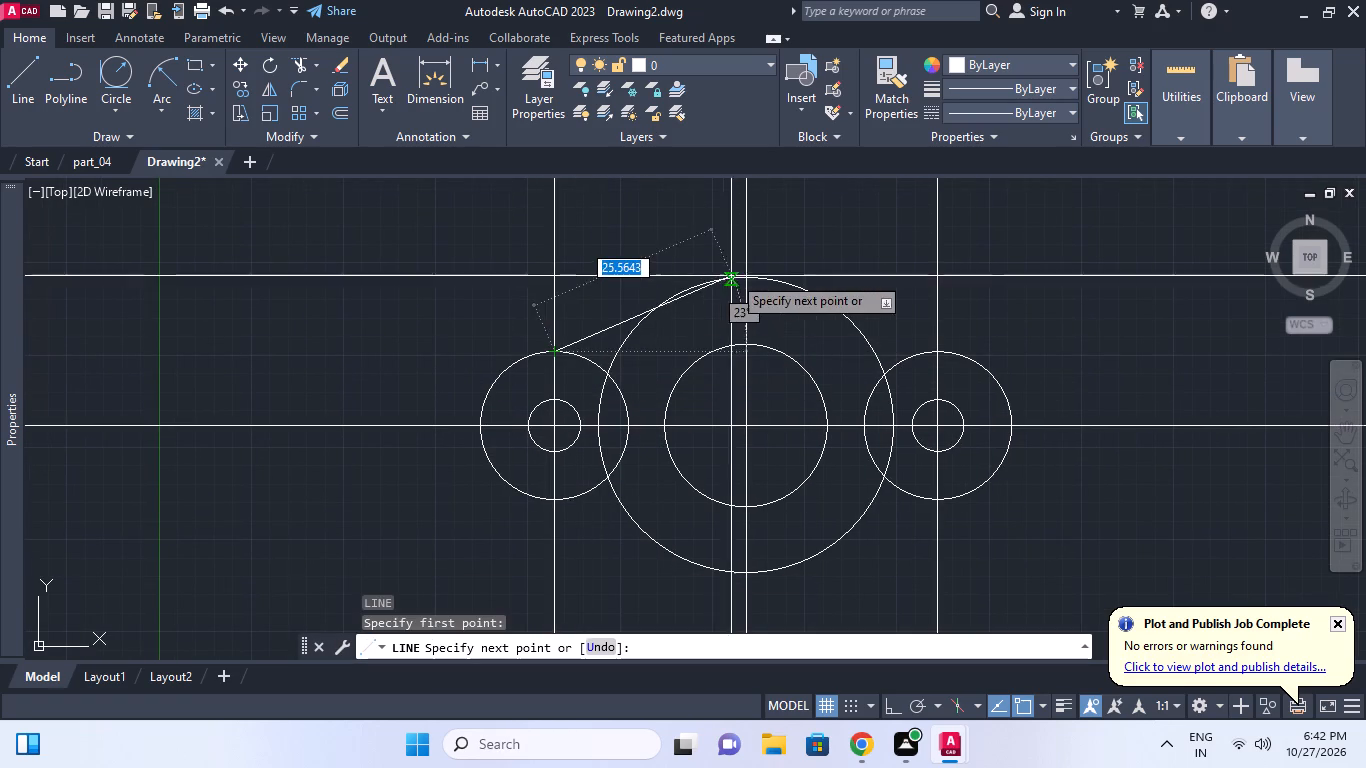
{"action": "left_click", "coordinate": [687, 296]}
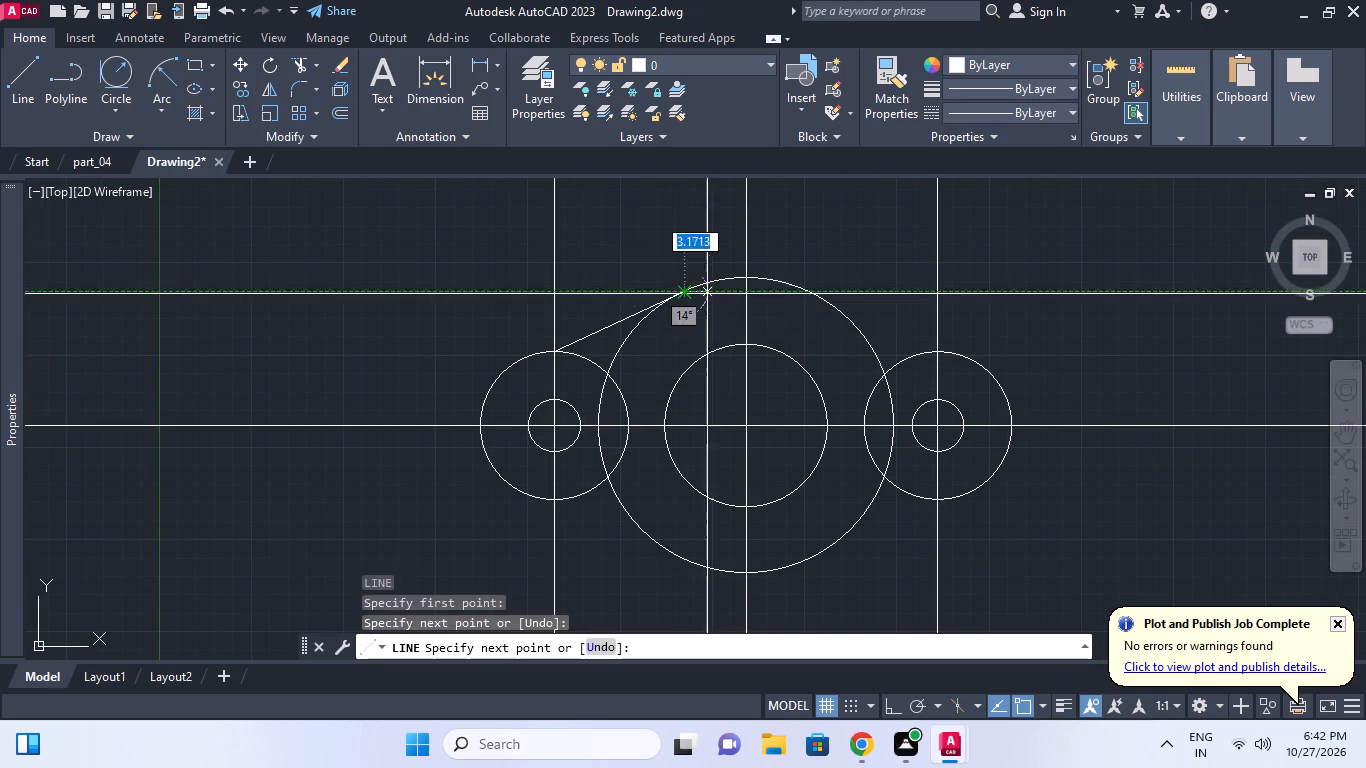
{"action": "middle_click", "coordinate": [721, 288]}
{"action": "key", "text": "Escape"}
{"action": "key", "text": "space"}
{"action": "scroll", "coordinate": [583, 325], "scroll_direction": "up", "scroll_amount": 1}
{"action": "key", "text": "Escape"}
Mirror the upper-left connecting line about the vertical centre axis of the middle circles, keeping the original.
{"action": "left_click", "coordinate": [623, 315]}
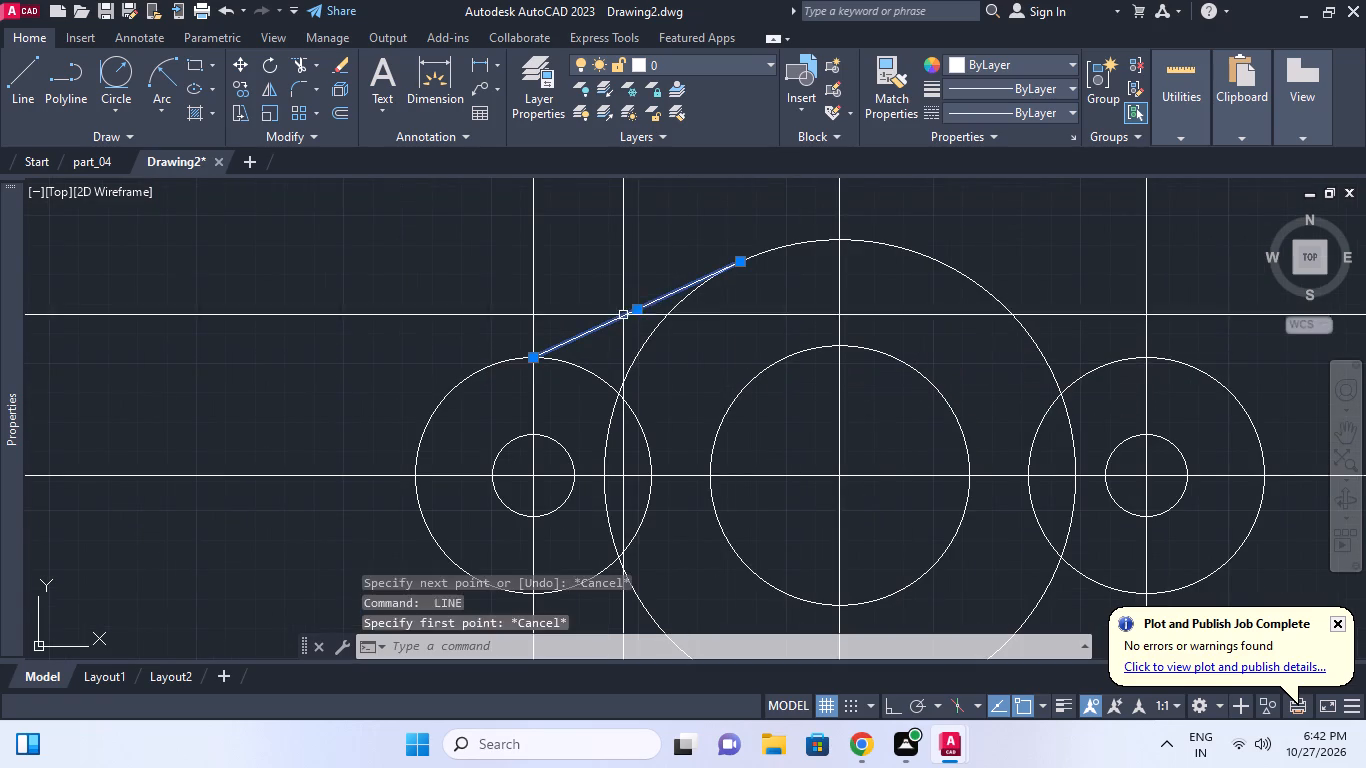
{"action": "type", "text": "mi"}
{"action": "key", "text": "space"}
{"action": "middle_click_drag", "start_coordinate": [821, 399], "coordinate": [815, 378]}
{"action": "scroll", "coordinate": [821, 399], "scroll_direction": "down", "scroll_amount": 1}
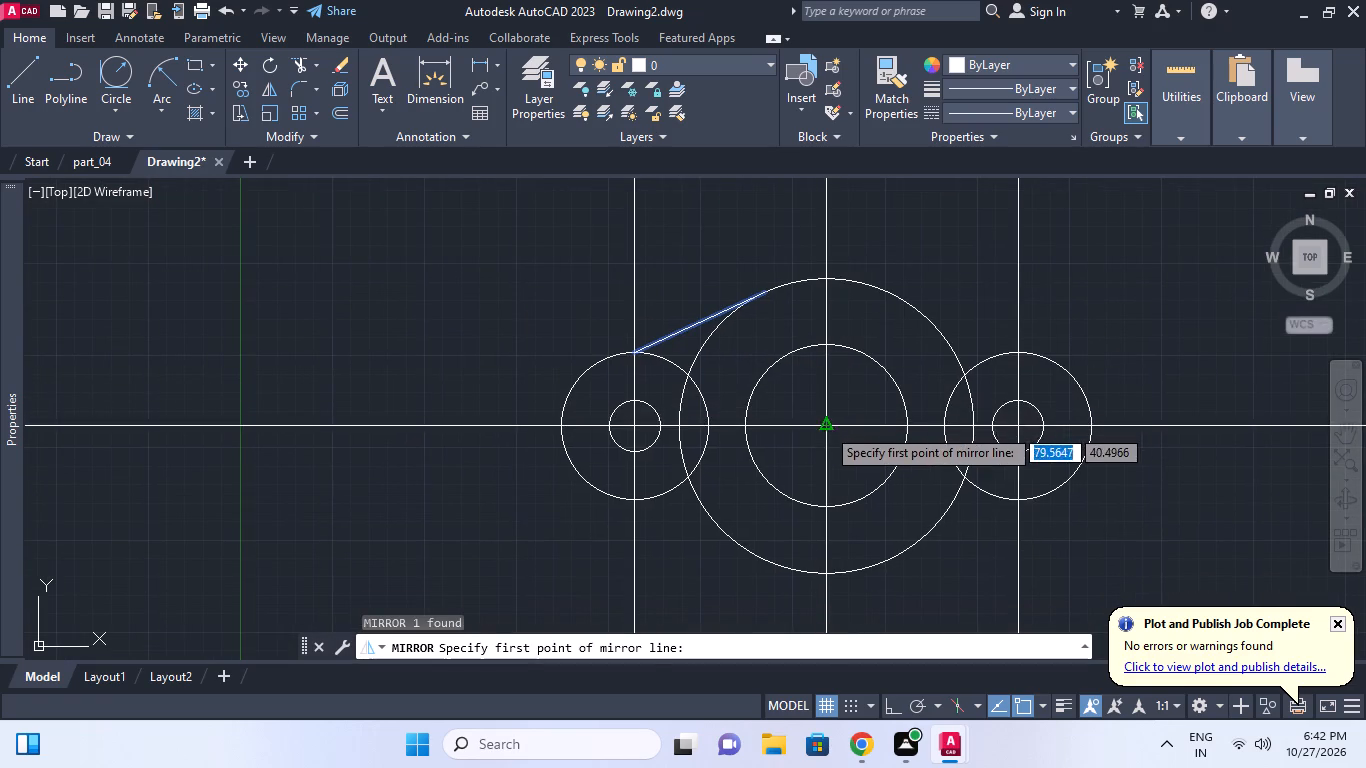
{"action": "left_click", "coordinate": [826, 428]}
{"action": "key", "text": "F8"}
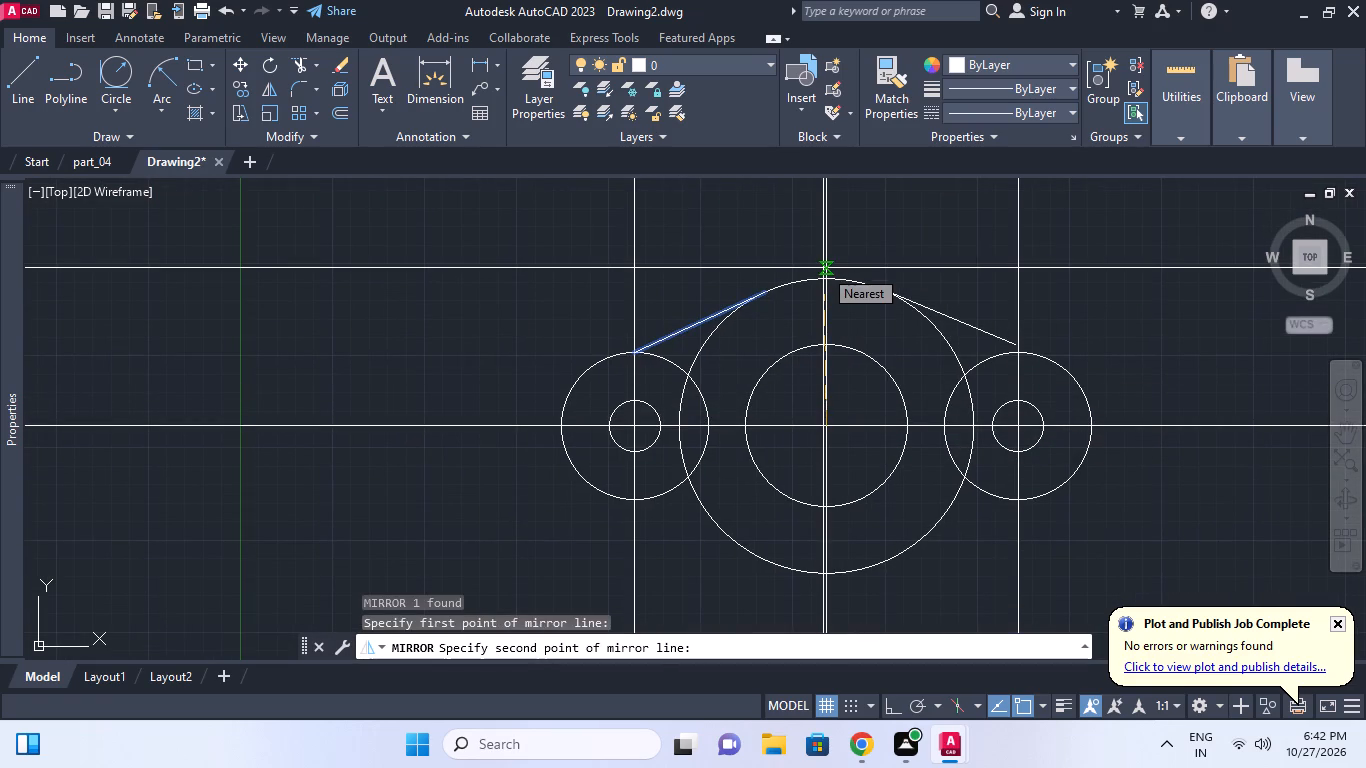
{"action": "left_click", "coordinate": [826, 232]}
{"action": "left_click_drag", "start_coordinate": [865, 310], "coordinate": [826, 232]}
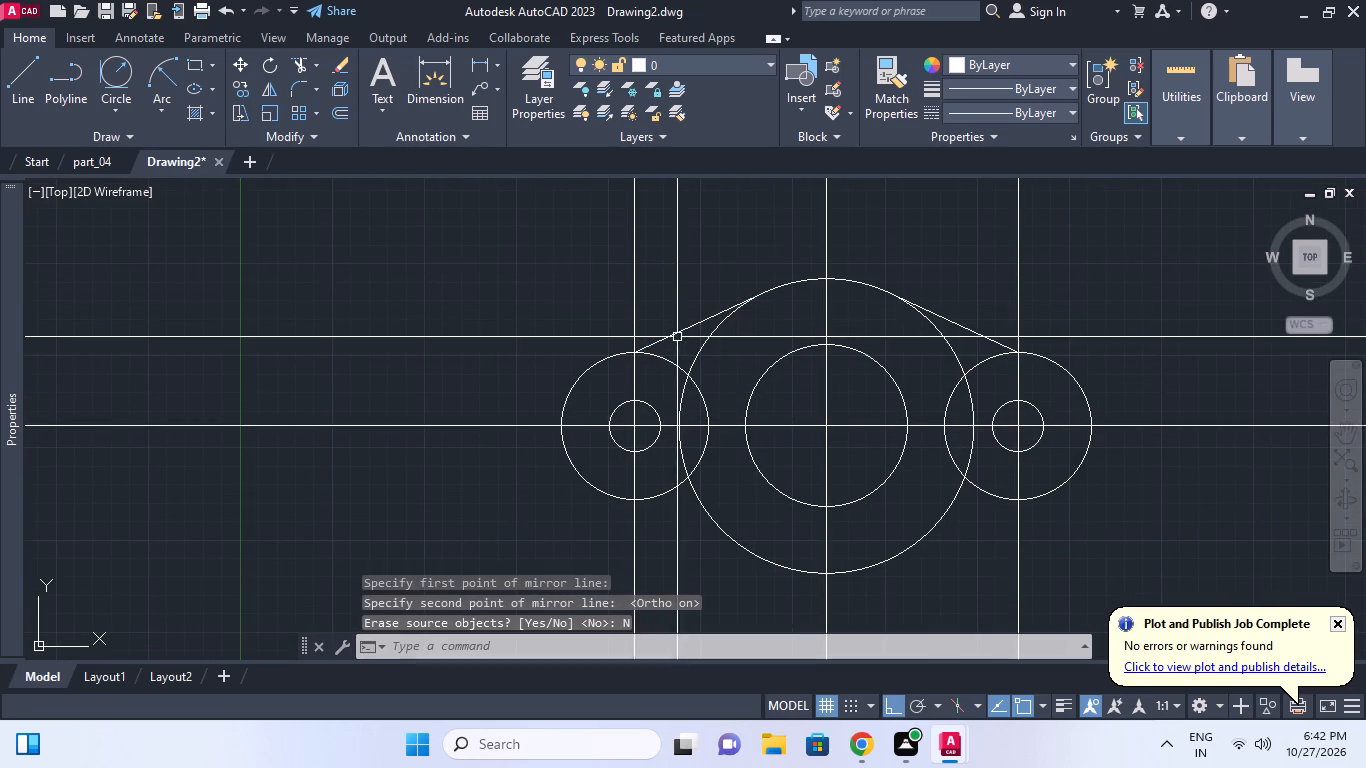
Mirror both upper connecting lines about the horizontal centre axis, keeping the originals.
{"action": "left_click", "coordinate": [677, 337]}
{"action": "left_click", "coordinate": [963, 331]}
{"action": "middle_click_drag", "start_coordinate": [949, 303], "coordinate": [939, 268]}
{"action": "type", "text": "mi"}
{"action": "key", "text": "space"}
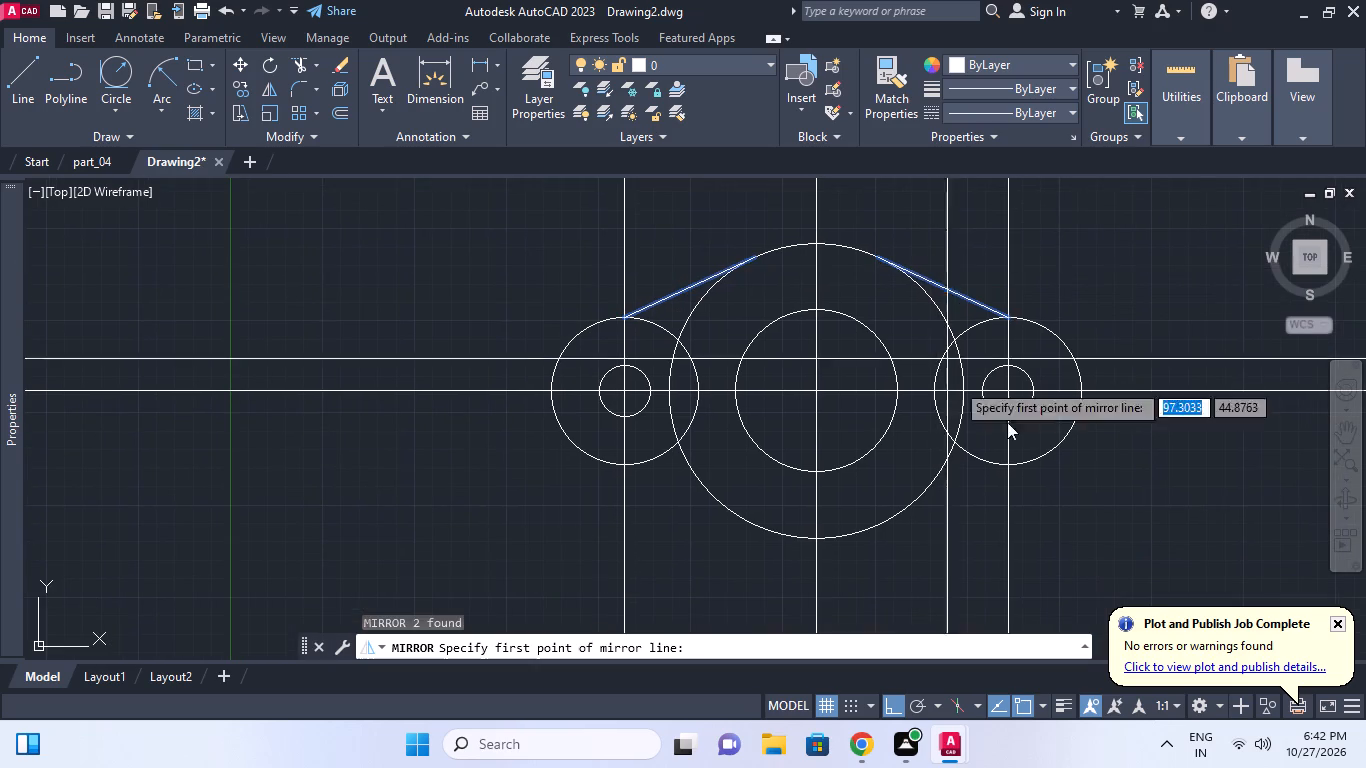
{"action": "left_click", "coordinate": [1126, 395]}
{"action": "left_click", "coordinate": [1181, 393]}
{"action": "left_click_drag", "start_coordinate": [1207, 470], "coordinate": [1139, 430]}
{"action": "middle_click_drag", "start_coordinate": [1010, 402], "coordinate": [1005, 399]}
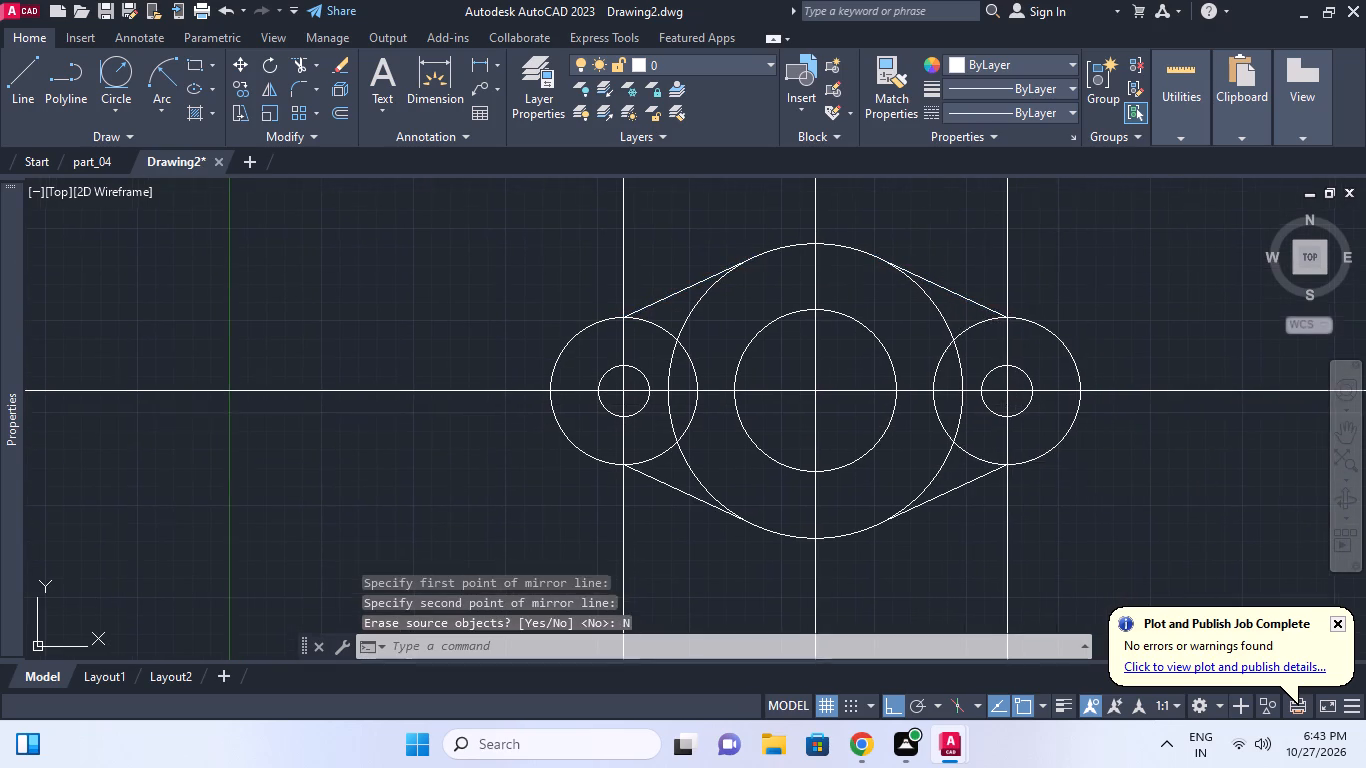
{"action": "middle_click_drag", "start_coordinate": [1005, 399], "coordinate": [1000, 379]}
Erase the three vertical construction lines and the horizontal construction line.
{"action": "key", "text": "Escape"}
{"action": "middle_click", "coordinate": [964, 461]}
{"action": "key", "text": "e"}
{"action": "key", "text": "space"}
{"action": "left_click_drag", "start_coordinate": [1069, 533], "coordinate": [1043, 541]}
{"action": "left_click", "coordinate": [532, 587]}
{"action": "key", "text": "space"}
{"action": "left_click_drag", "start_coordinate": [1203, 456], "coordinate": [1203, 447]}
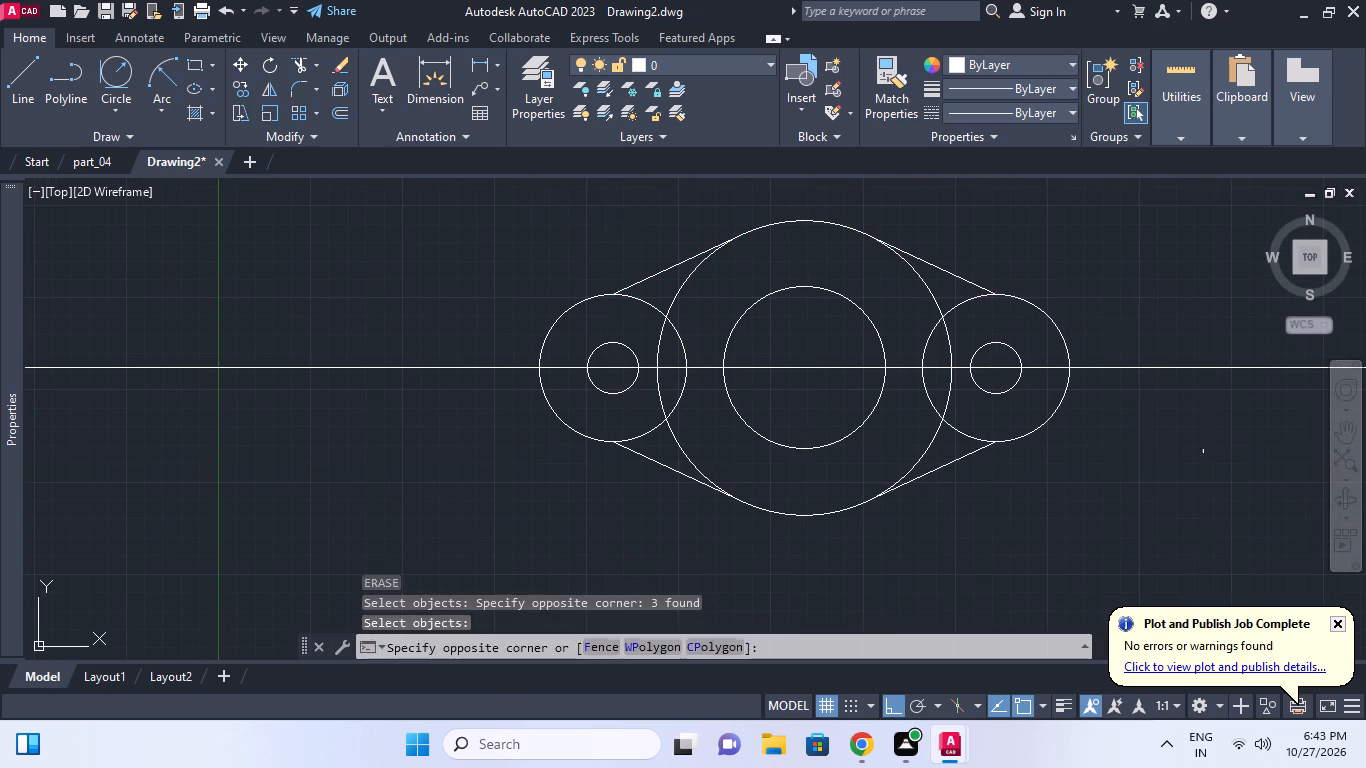
{"action": "left_click", "coordinate": [1146, 329]}
{"action": "key", "text": "space"}
{"action": "key", "text": "Escape"}
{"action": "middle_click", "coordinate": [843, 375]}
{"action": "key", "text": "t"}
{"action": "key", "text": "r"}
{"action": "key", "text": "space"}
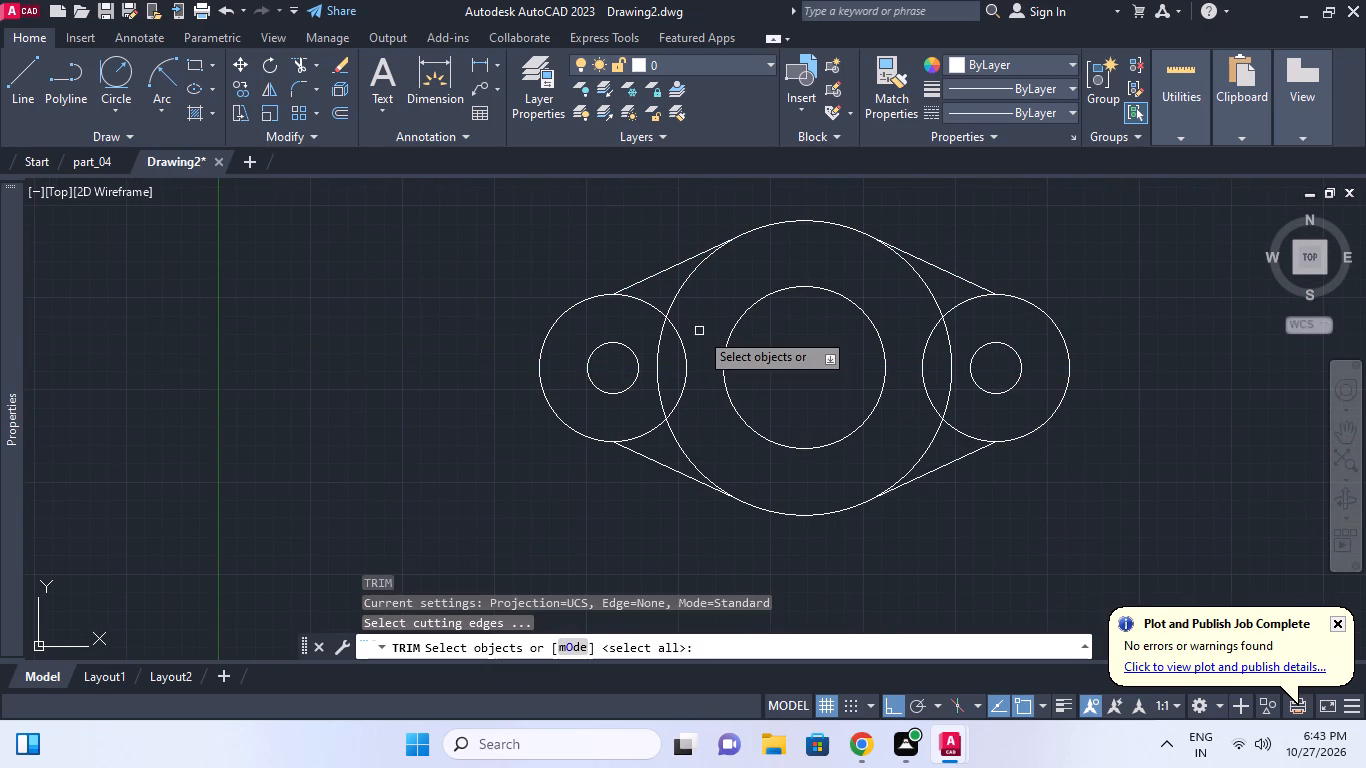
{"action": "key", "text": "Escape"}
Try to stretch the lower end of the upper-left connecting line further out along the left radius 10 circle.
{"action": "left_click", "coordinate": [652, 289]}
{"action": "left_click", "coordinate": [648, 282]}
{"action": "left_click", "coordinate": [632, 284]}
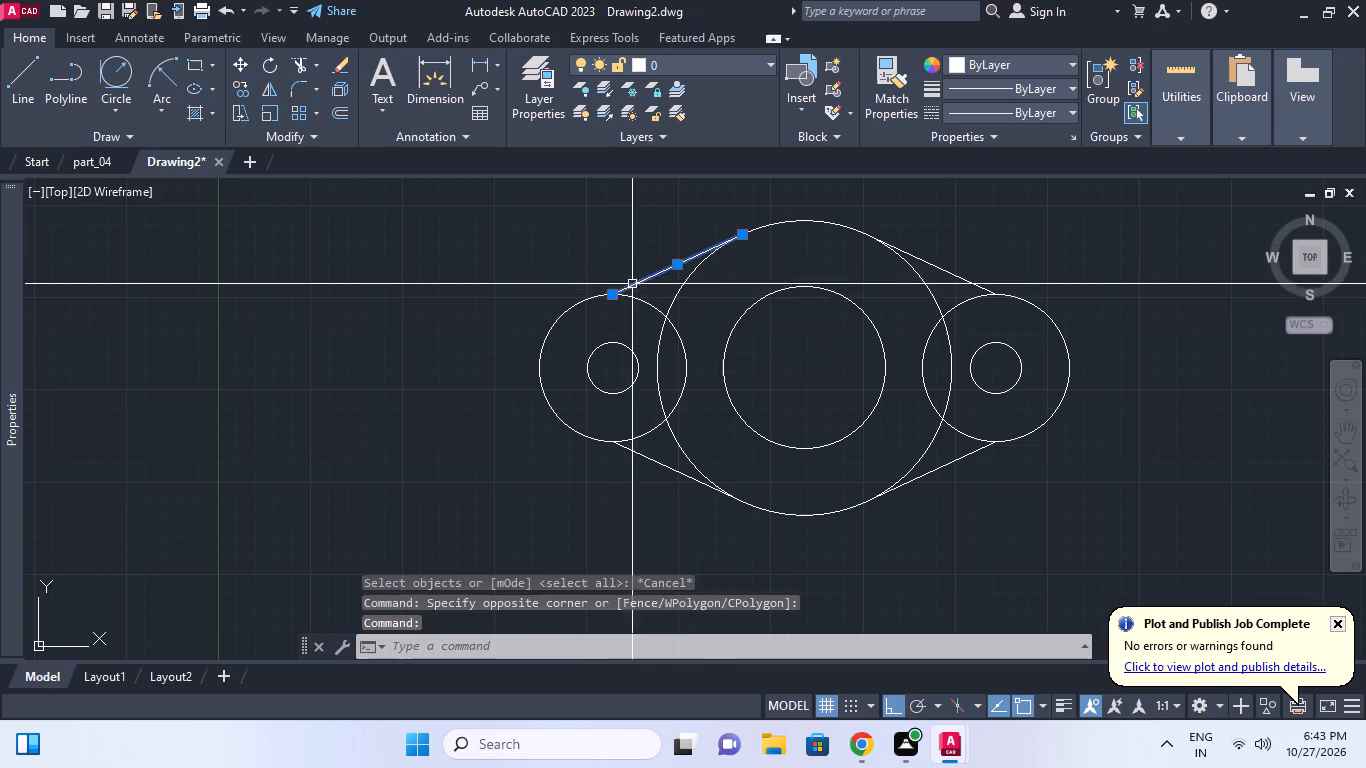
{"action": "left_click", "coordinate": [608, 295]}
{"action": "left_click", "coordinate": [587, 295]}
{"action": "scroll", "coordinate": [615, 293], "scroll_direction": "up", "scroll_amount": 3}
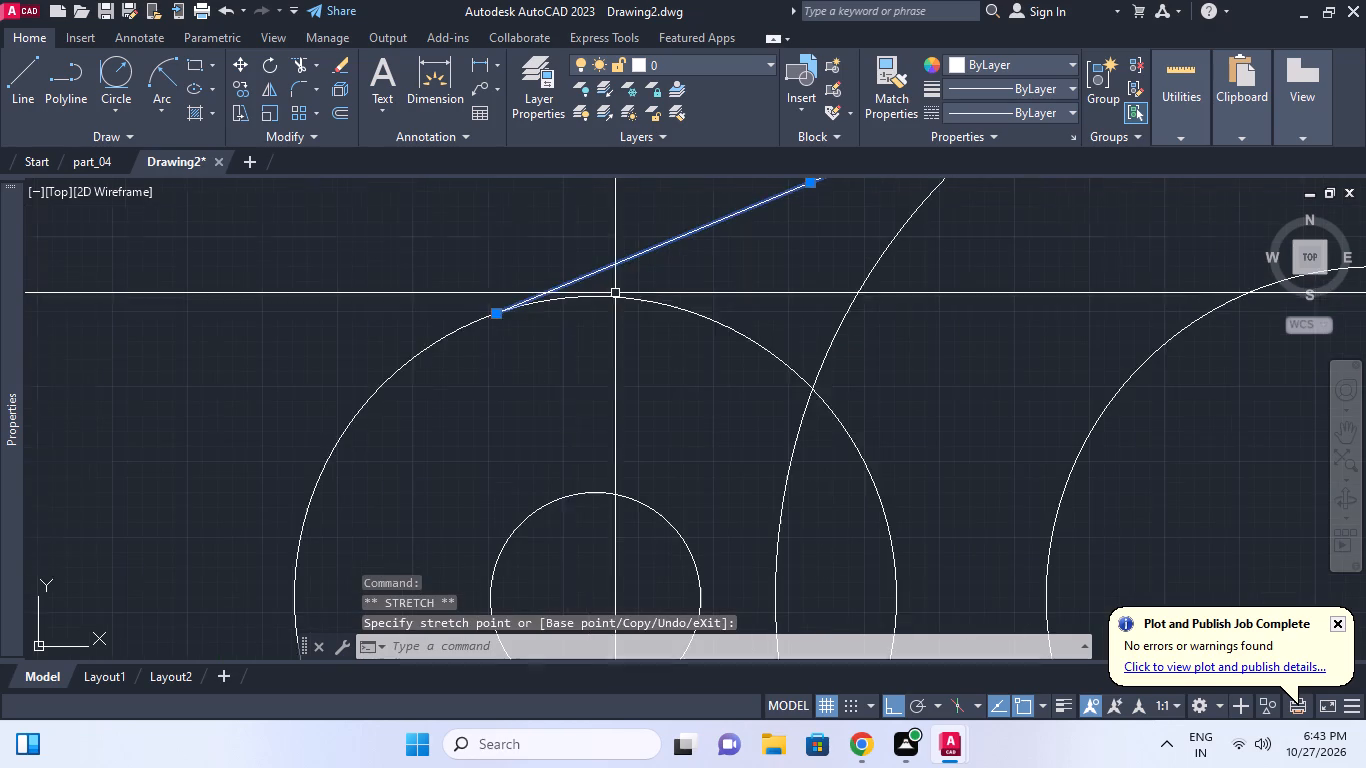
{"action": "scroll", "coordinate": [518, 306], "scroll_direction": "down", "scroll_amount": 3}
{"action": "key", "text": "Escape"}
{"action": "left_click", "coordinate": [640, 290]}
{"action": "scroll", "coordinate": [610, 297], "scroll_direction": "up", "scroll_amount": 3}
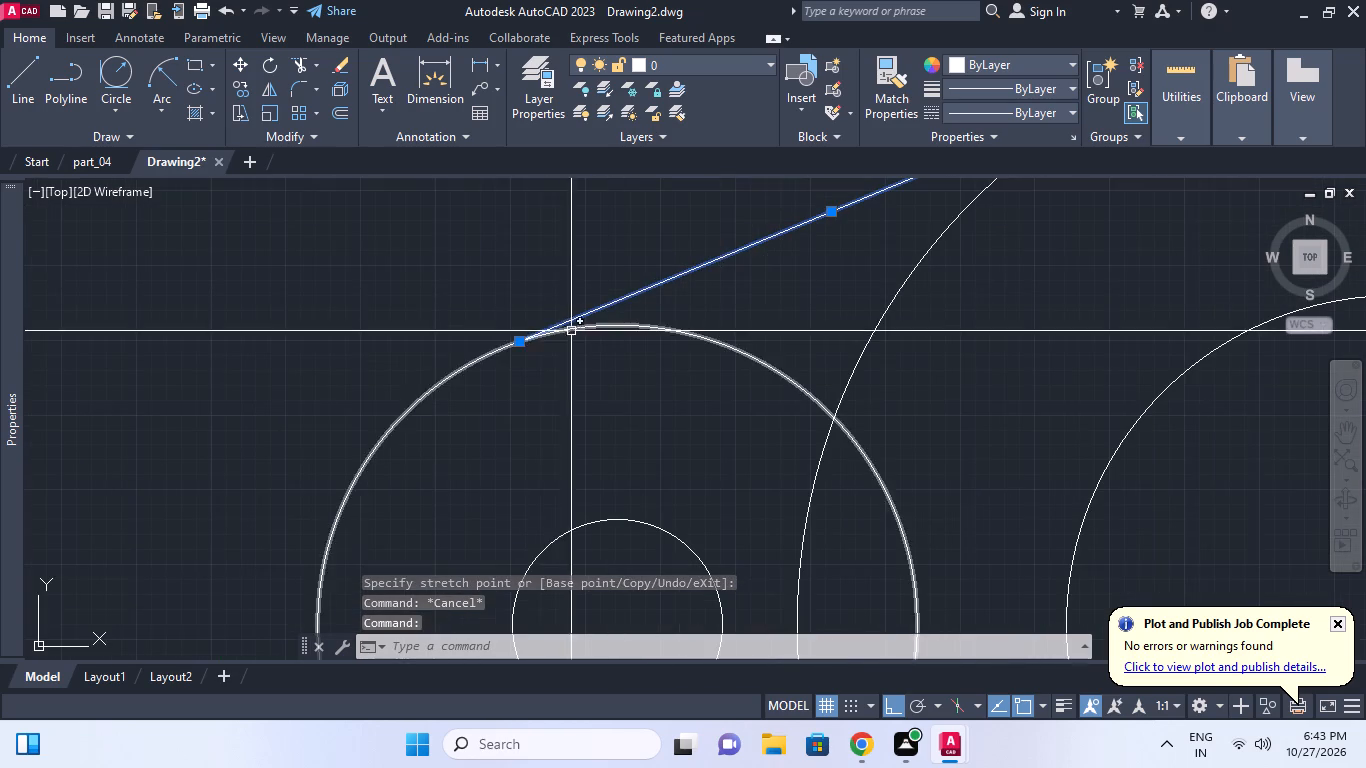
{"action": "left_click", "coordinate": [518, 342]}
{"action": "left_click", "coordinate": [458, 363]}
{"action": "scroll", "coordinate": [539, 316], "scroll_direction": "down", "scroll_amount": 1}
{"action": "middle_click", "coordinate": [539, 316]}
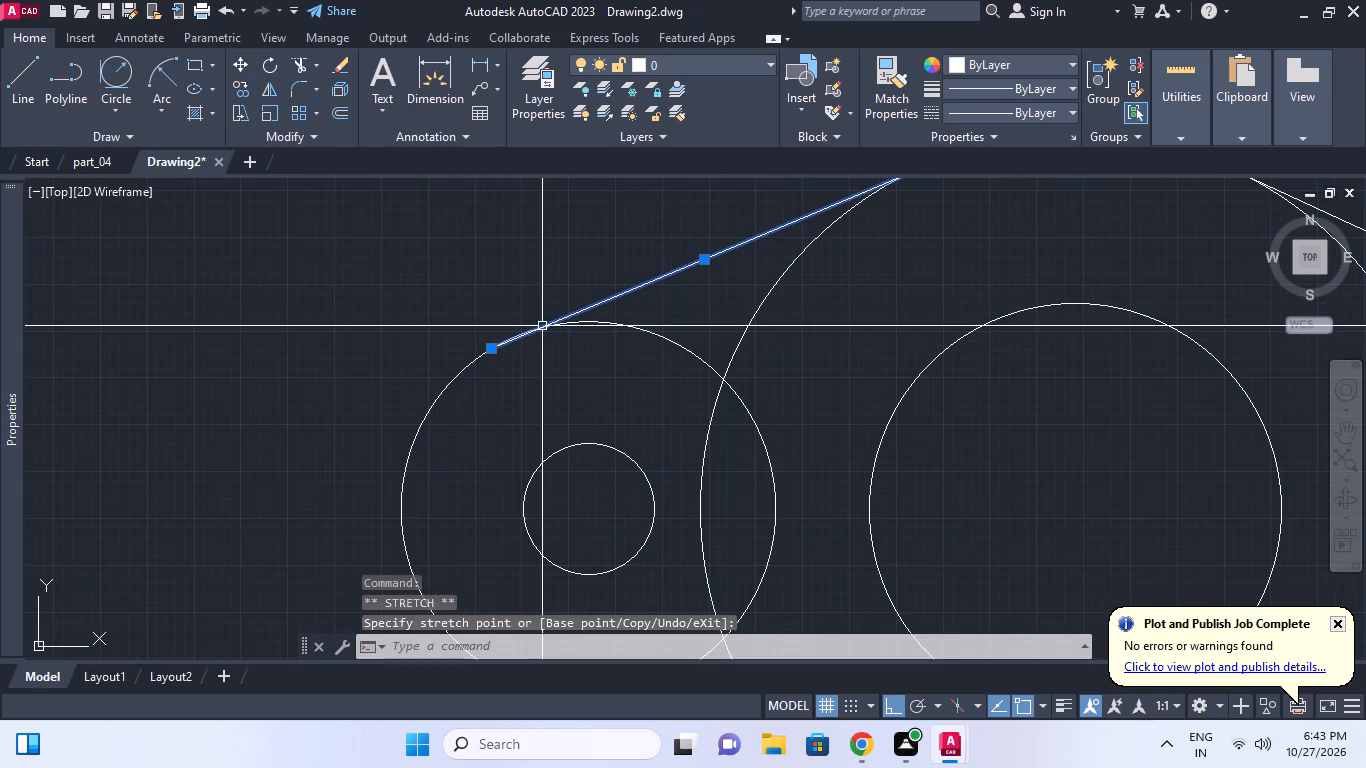
Stretch the lower end of the upper-left connecting line onto the left radius 10 circle with a Tangent object snap.
{"action": "left_click", "coordinate": [547, 325]}
{"action": "scroll", "coordinate": [470, 344], "scroll_direction": "up", "scroll_amount": 2}
{"action": "left_click", "coordinate": [517, 357]}
{"action": "right_click", "coordinate": [537, 294], "text": "ctrl"}
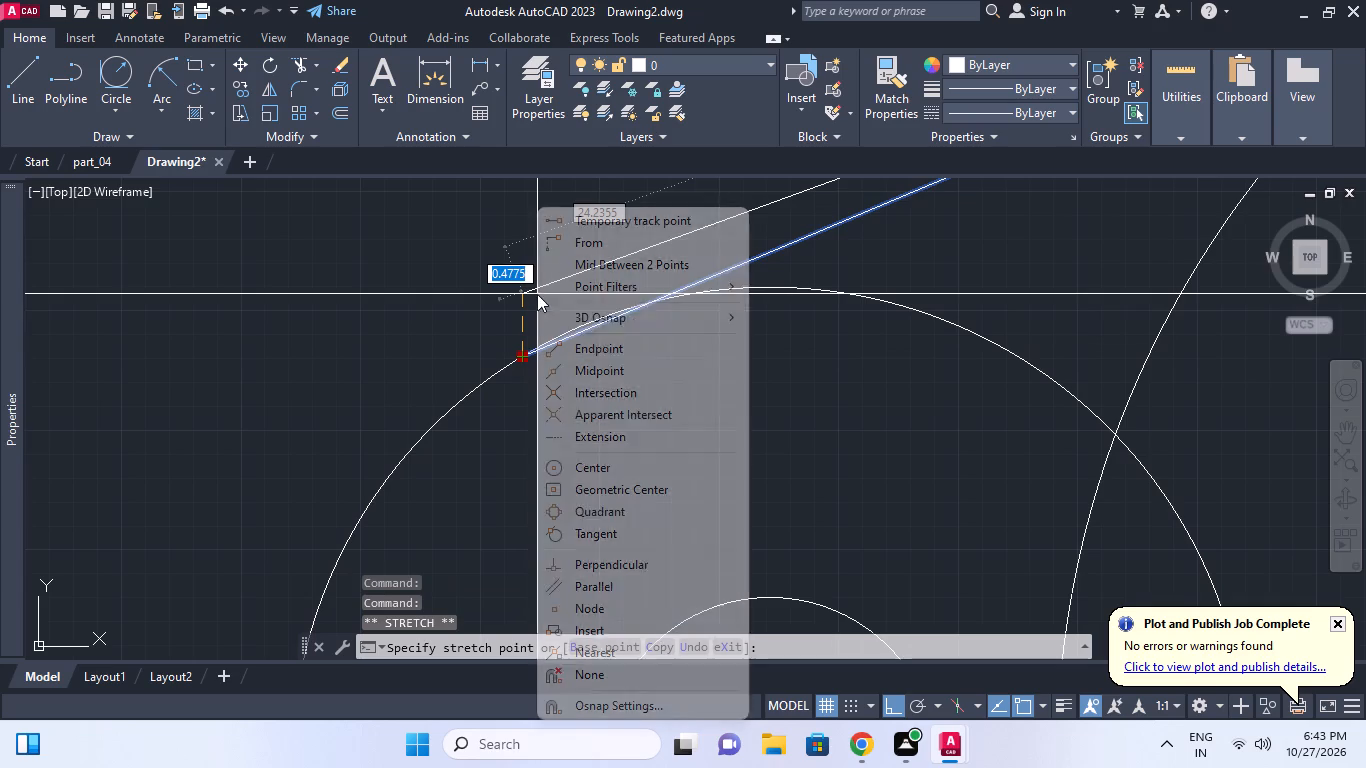
{"action": "left_click", "coordinate": [603, 531]}
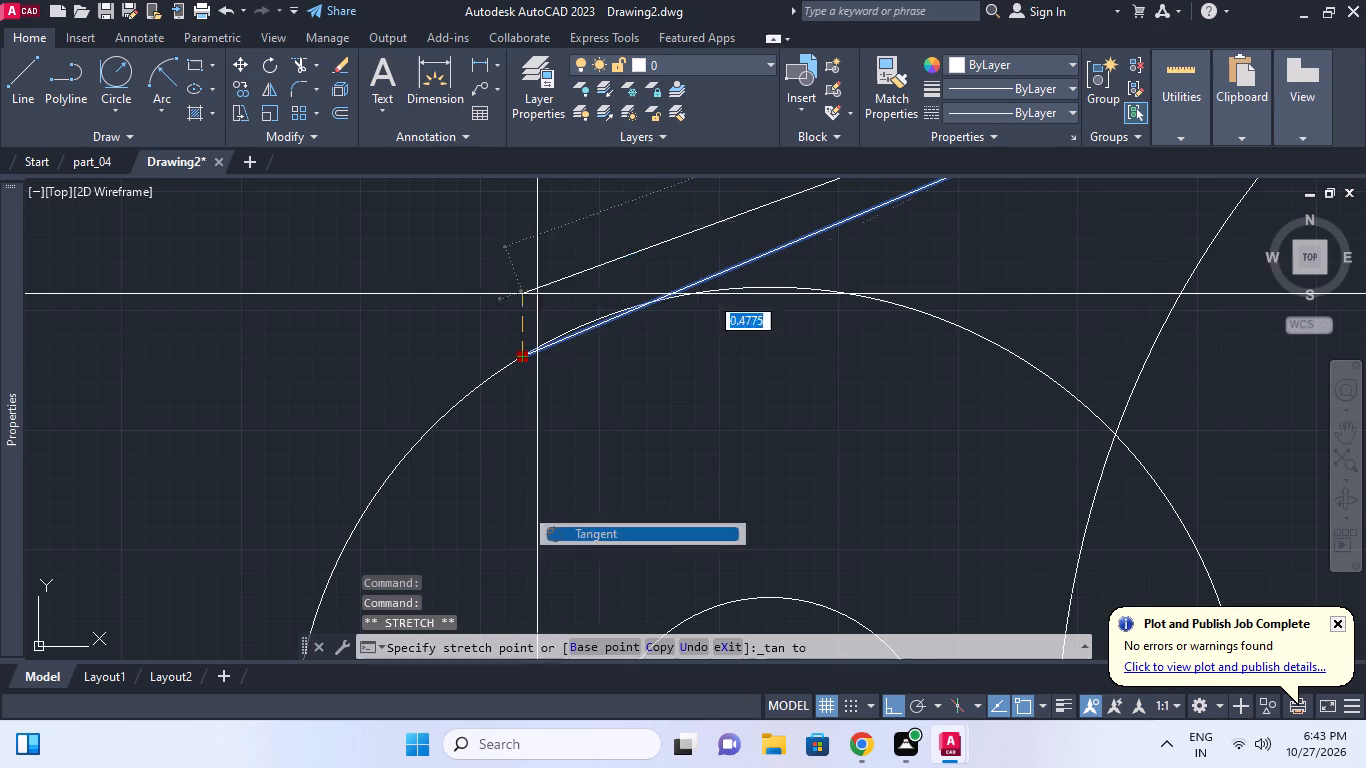
{"action": "left_click", "coordinate": [594, 324]}
{"action": "middle_click_drag", "start_coordinate": [663, 323], "coordinate": [634, 393]}
{"action": "scroll", "coordinate": [663, 323], "scroll_direction": "down", "scroll_amount": 1}
{"action": "key", "text": "Escape"}
{"action": "scroll", "coordinate": [756, 357], "scroll_direction": "down", "scroll_amount": 2}
{"action": "middle_click", "coordinate": [756, 357]}
{"action": "key", "text": "Escape"}
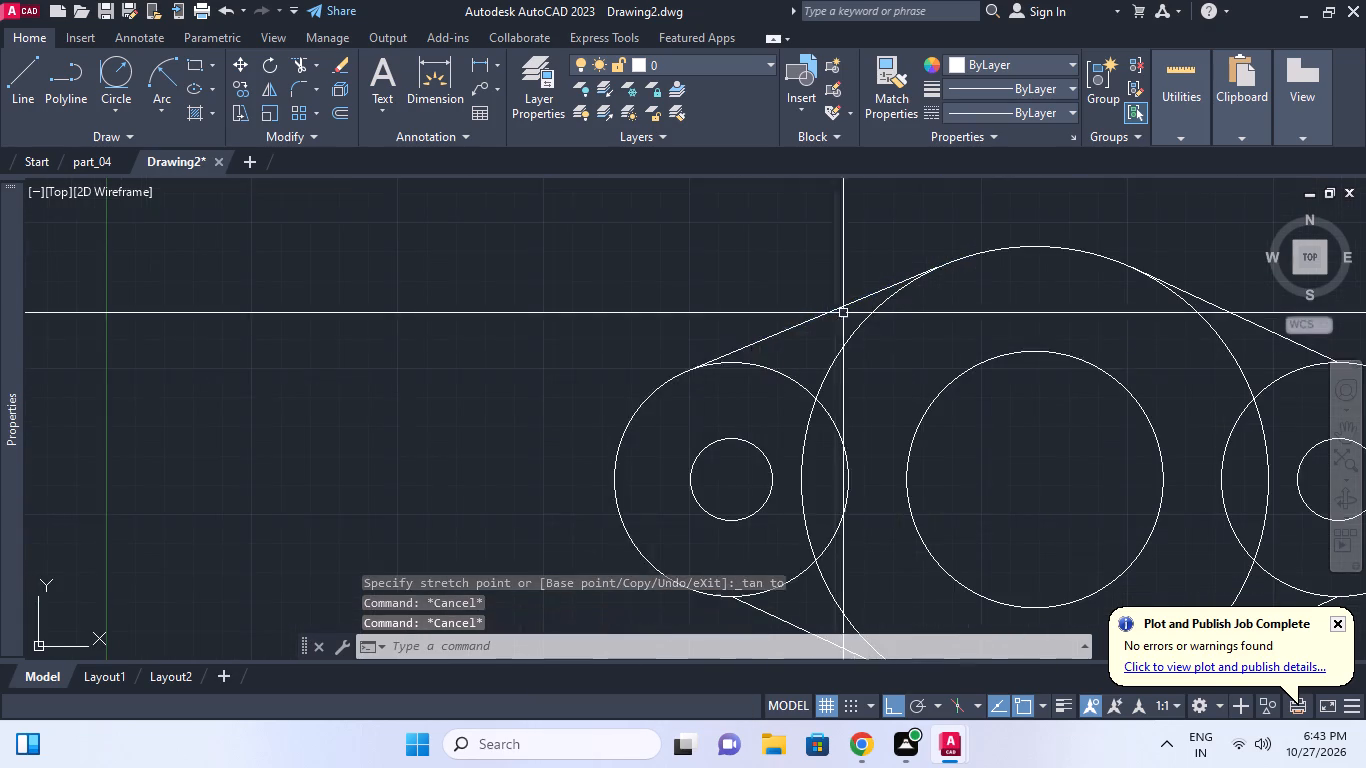
Erase the upper-right, lower-right and lower-left connecting lines.
{"action": "middle_click_drag", "start_coordinate": [857, 312], "coordinate": [698, 263]}
{"action": "key", "text": "e"}
{"action": "key", "text": "space"}
{"action": "left_click", "coordinate": [1107, 288]}
{"action": "left_click", "coordinate": [1105, 279]}
{"action": "scroll", "coordinate": [1103, 274], "scroll_direction": "down", "scroll_amount": 2}
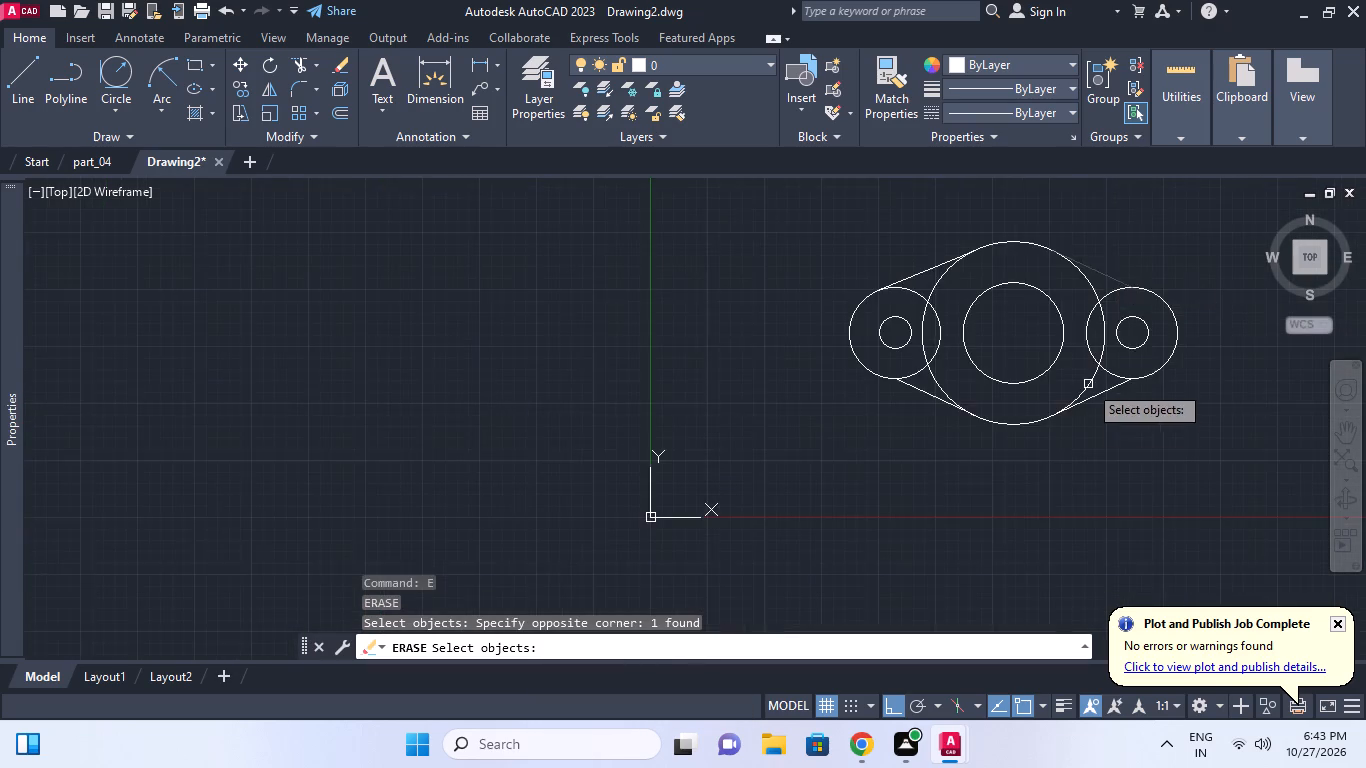
{"action": "scroll", "coordinate": [1099, 399], "scroll_direction": "up", "scroll_amount": 2}
{"action": "left_click", "coordinate": [1095, 386]}
{"action": "left_click", "coordinate": [673, 383]}
{"action": "left_click", "coordinate": [655, 382]}
{"action": "key", "text": "space"}
Mirror the upper-left tangent line about the vertical axis through the middle circles' centre, keeping the original.
{"action": "middle_click_drag", "start_coordinate": [701, 353], "coordinate": [708, 392]}
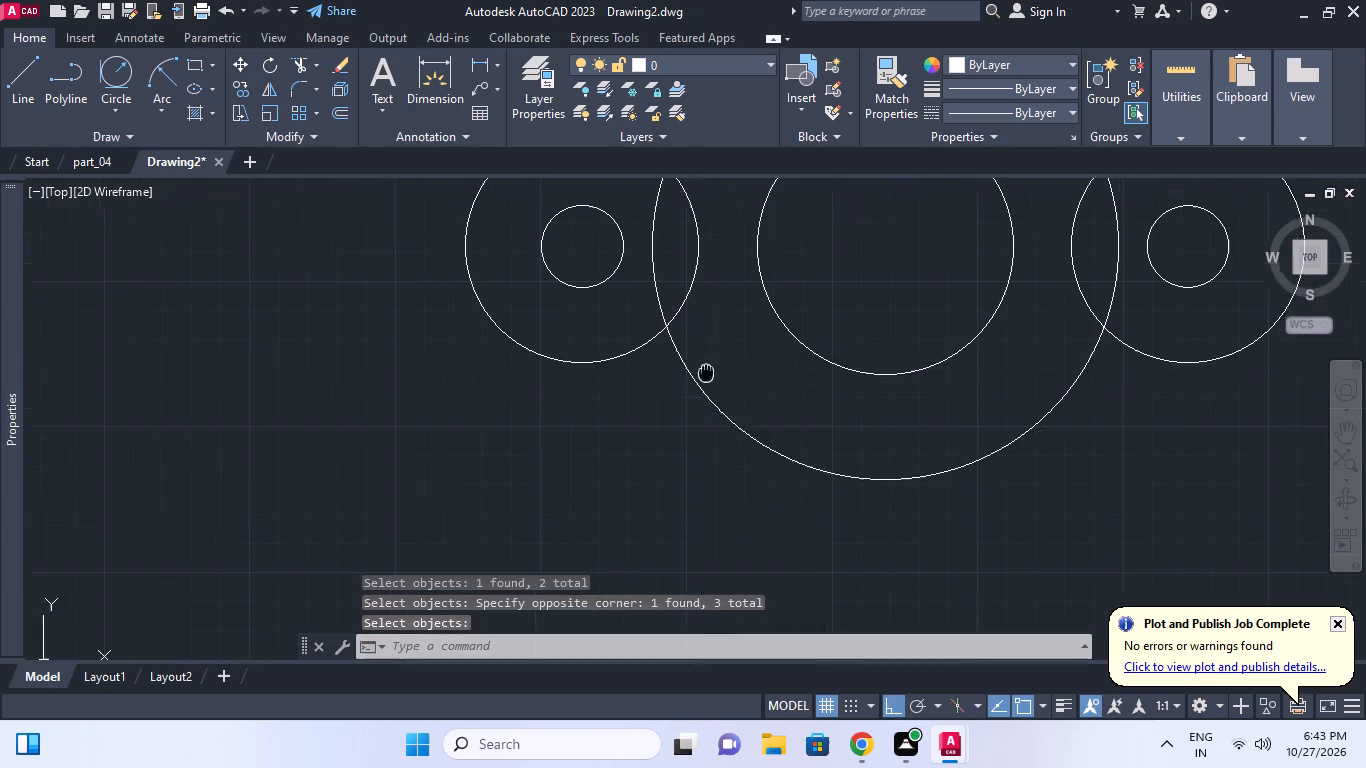
{"action": "middle_click_drag", "start_coordinate": [708, 392], "coordinate": [722, 475]}
{"action": "scroll", "coordinate": [722, 348], "scroll_direction": "down", "scroll_amount": 1}
{"action": "middle_click_drag", "start_coordinate": [720, 380], "coordinate": [717, 416]}
{"action": "left_click", "coordinate": [663, 323]}
{"action": "key", "text": "Escape"}
{"action": "left_click", "coordinate": [683, 310]}
{"action": "left_click", "coordinate": [668, 278]}
{"action": "middle_click_drag", "start_coordinate": [668, 278], "coordinate": [669, 287]}
{"action": "type", "text": "mi"}
{"action": "key", "text": "space"}
{"action": "left_click", "coordinate": [836, 319]}
{"action": "left_click", "coordinate": [839, 291]}
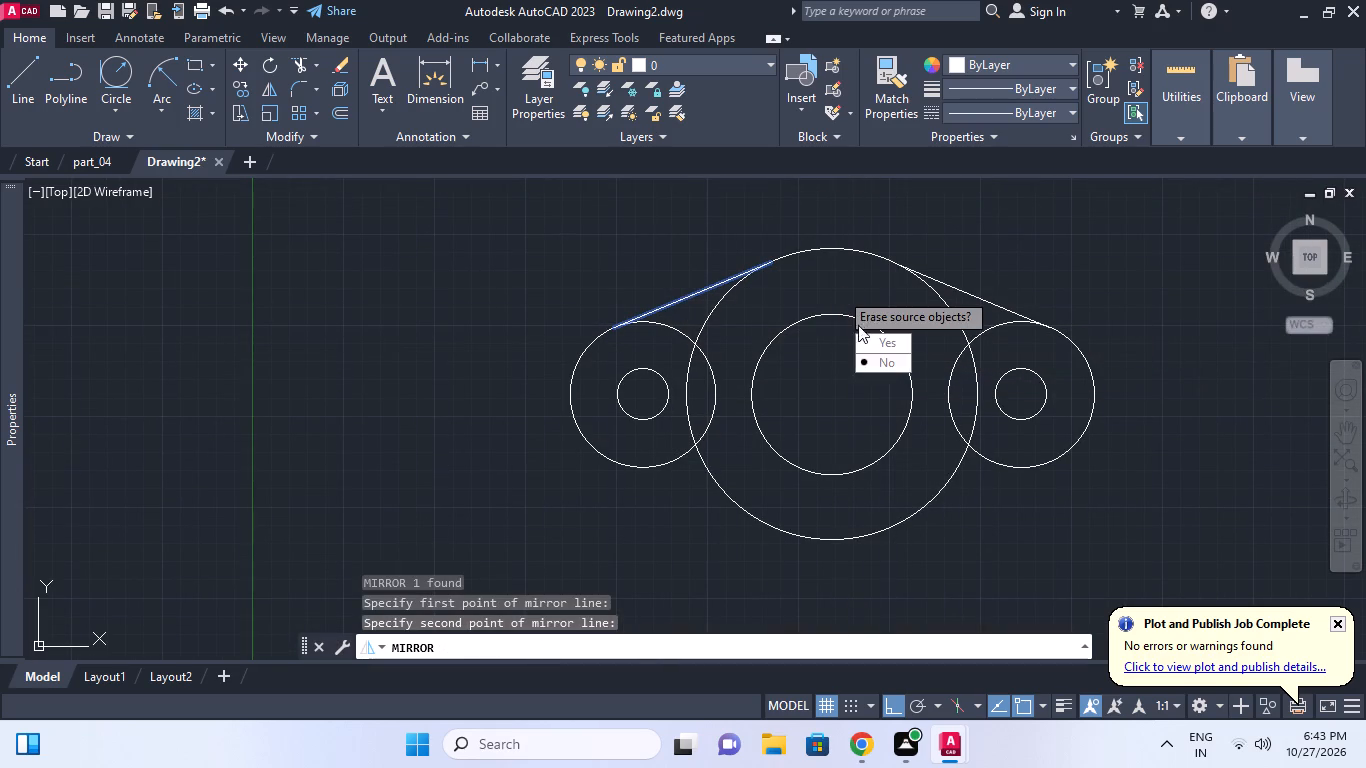
{"action": "left_click_drag", "start_coordinate": [865, 361], "coordinate": [839, 291]}
Mirror both upper tangent lines about the horizontal axis through the circle centres, keeping the originals.
{"action": "left_click", "coordinate": [715, 282]}
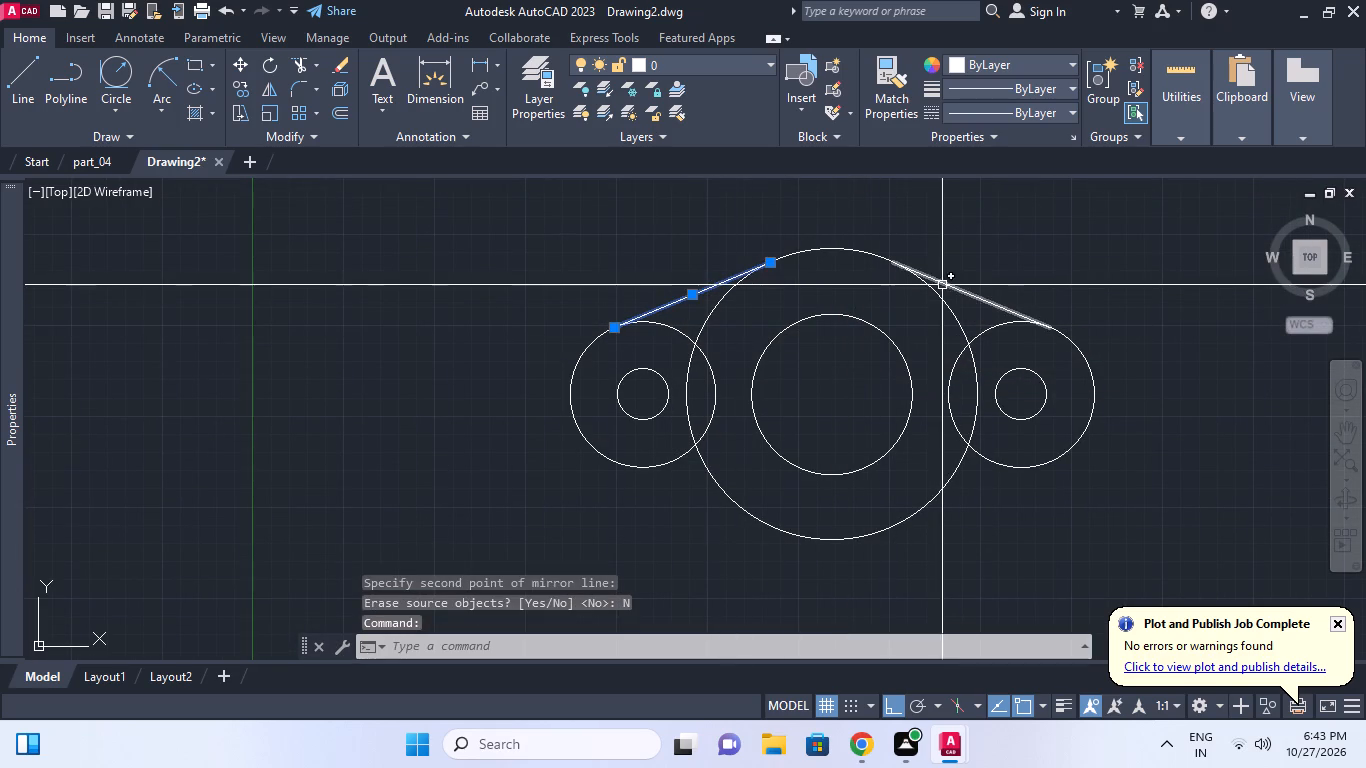
{"action": "left_click", "coordinate": [961, 292]}
{"action": "middle_click_drag", "start_coordinate": [960, 288], "coordinate": [953, 275]}
{"action": "key", "text": "m"}
{"action": "key", "text": "i"}
{"action": "key", "text": "space"}
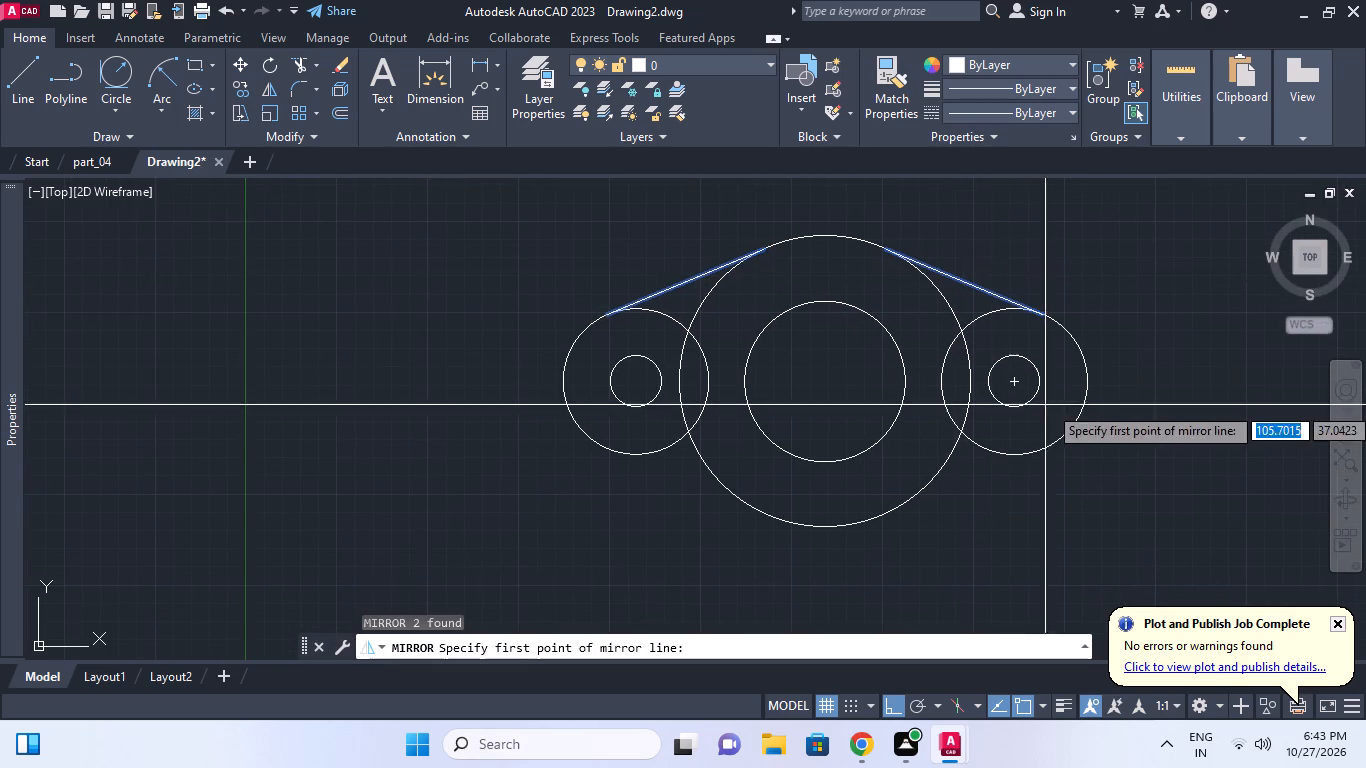
{"action": "left_click", "coordinate": [1035, 376]}
{"action": "left_click", "coordinate": [1112, 381]}
{"action": "left_click_drag", "start_coordinate": [1138, 452], "coordinate": [1112, 381]}
{"action": "middle_click_drag", "start_coordinate": [905, 324], "coordinate": [896, 310]}
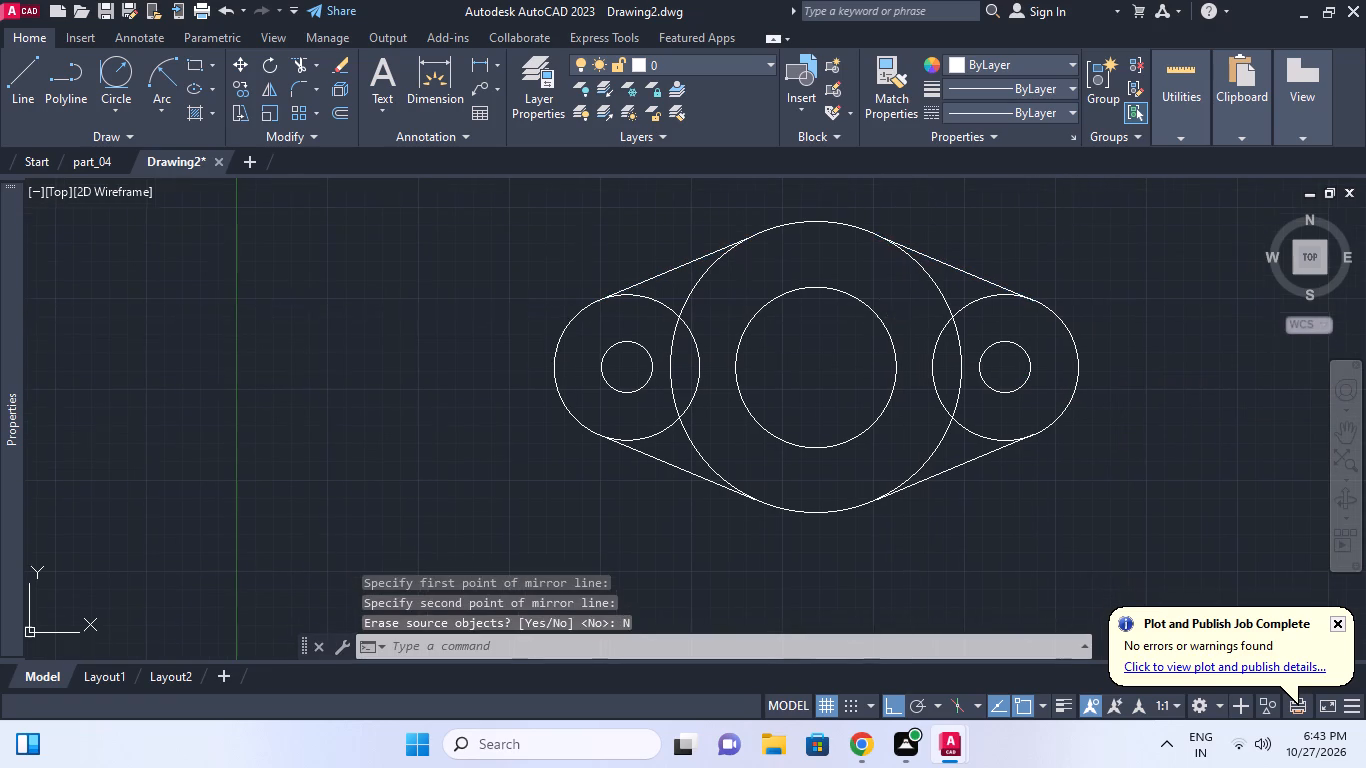
{"action": "key", "text": "Escape"}
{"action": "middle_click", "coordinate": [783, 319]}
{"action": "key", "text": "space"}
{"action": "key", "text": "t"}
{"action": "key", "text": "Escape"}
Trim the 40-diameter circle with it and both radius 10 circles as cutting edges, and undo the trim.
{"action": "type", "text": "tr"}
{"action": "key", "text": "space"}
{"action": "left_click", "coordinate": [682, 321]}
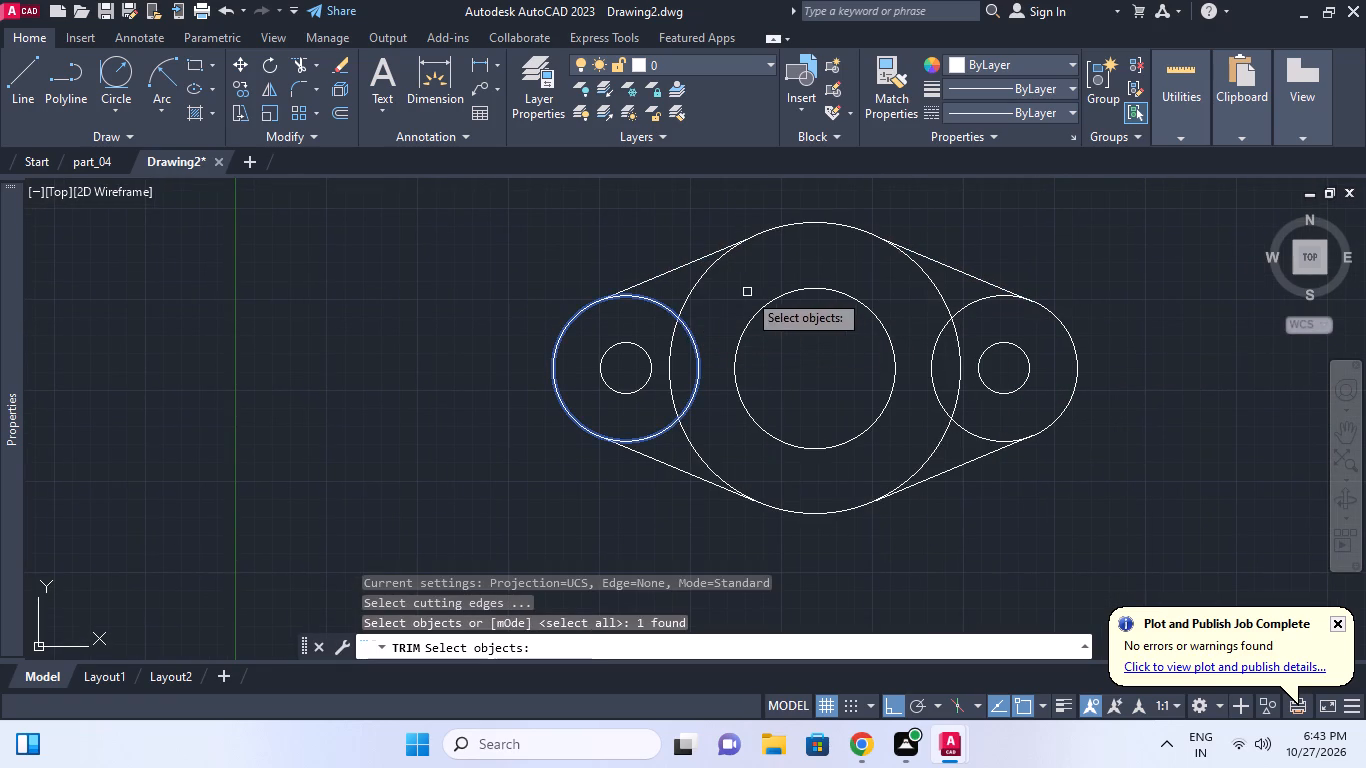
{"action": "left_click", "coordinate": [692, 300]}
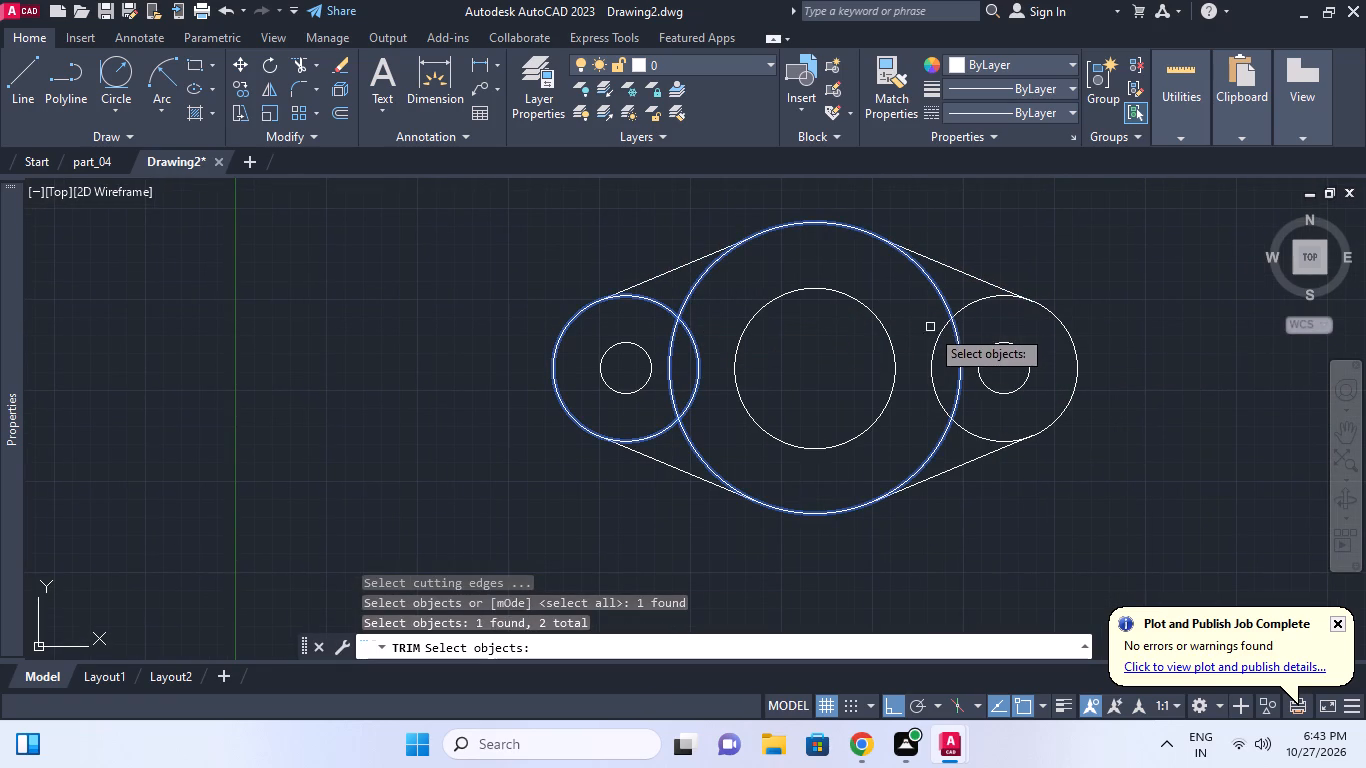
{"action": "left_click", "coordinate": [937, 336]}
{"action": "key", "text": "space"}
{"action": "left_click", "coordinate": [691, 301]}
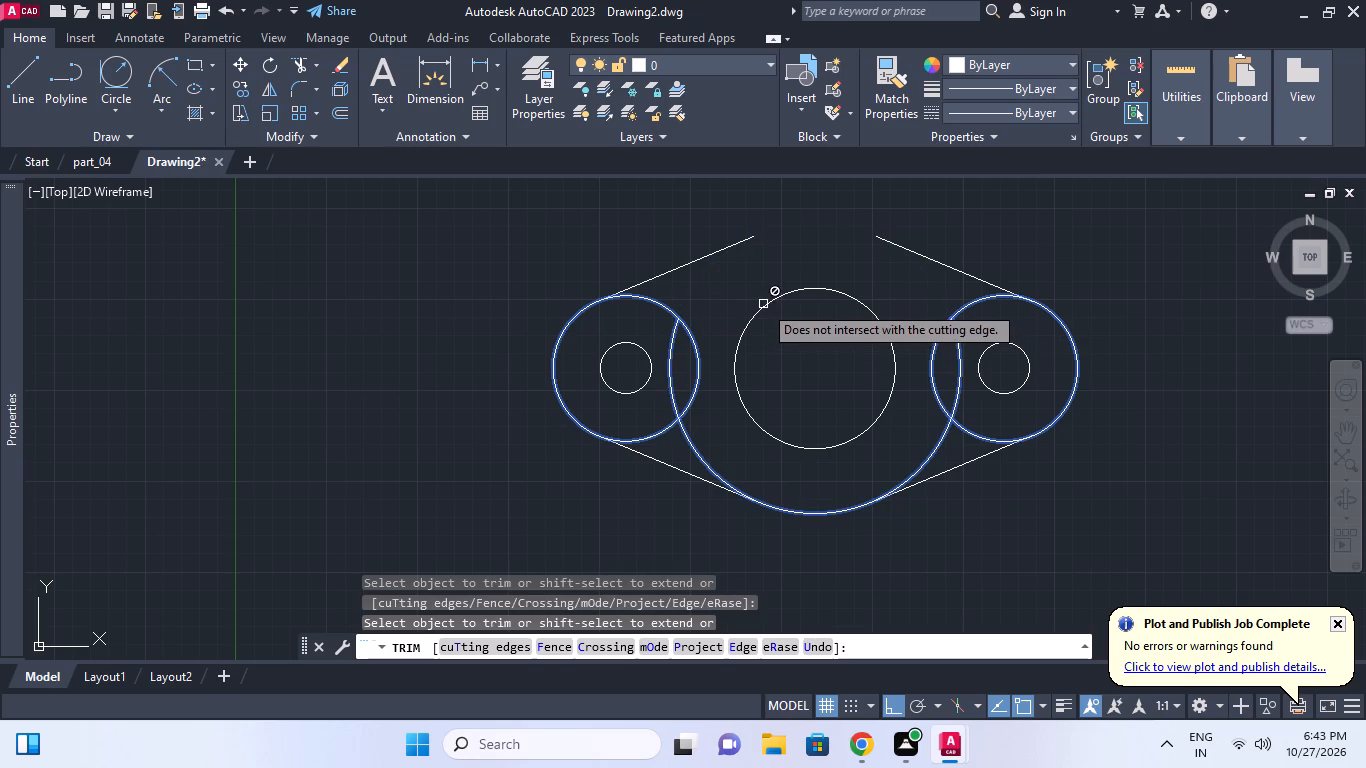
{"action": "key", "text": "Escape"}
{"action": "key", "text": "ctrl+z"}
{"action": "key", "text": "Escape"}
Trim the inner arcs of the left radius 10 circle and the 40-diameter circle between the left tangent lines.
{"action": "type", "text": "tr"}
{"action": "key", "text": "space"}
{"action": "key", "text": "space"}
{"action": "left_click", "coordinate": [681, 314]}
{"action": "left_click", "coordinate": [681, 306]}
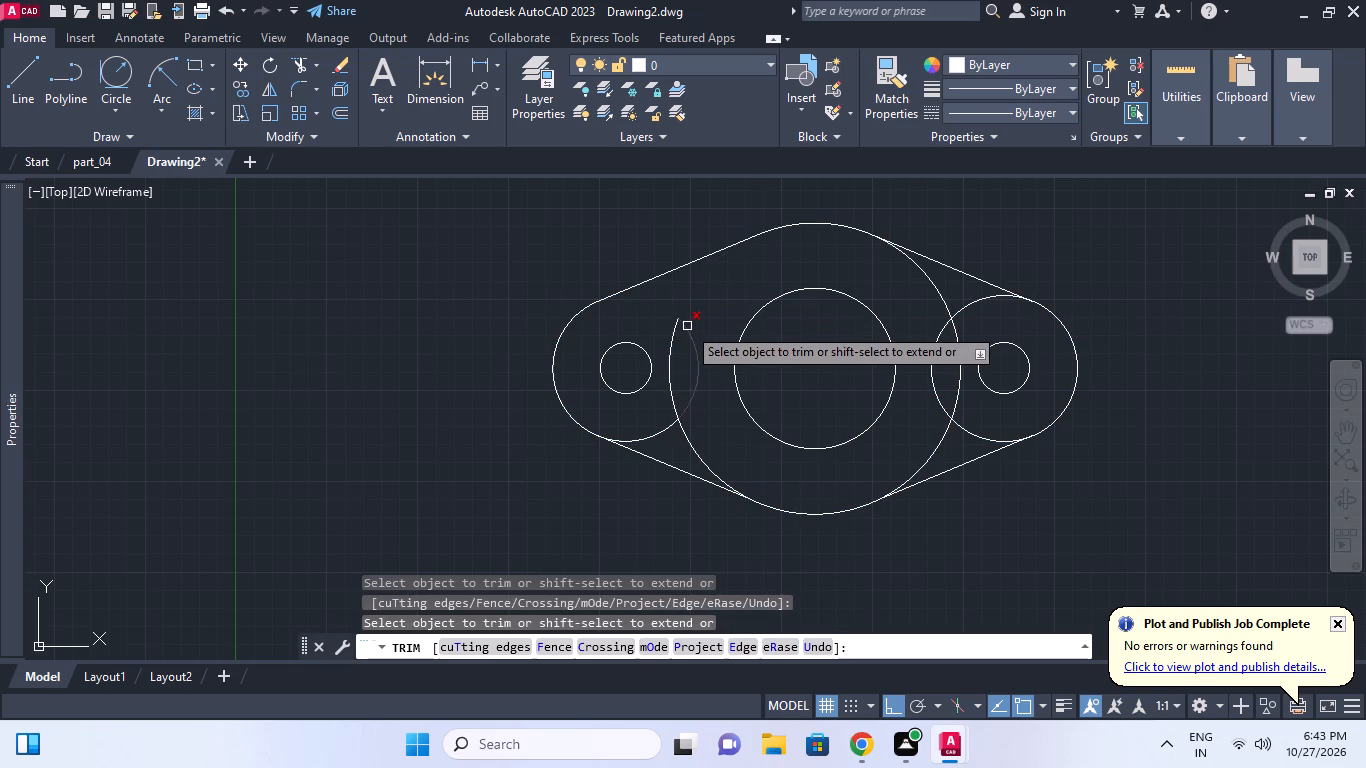
{"action": "left_click", "coordinate": [687, 326]}
{"action": "left_click", "coordinate": [674, 327]}
{"action": "left_click", "coordinate": [655, 428]}
{"action": "left_click", "coordinate": [667, 427]}
{"action": "left_click", "coordinate": [674, 424]}
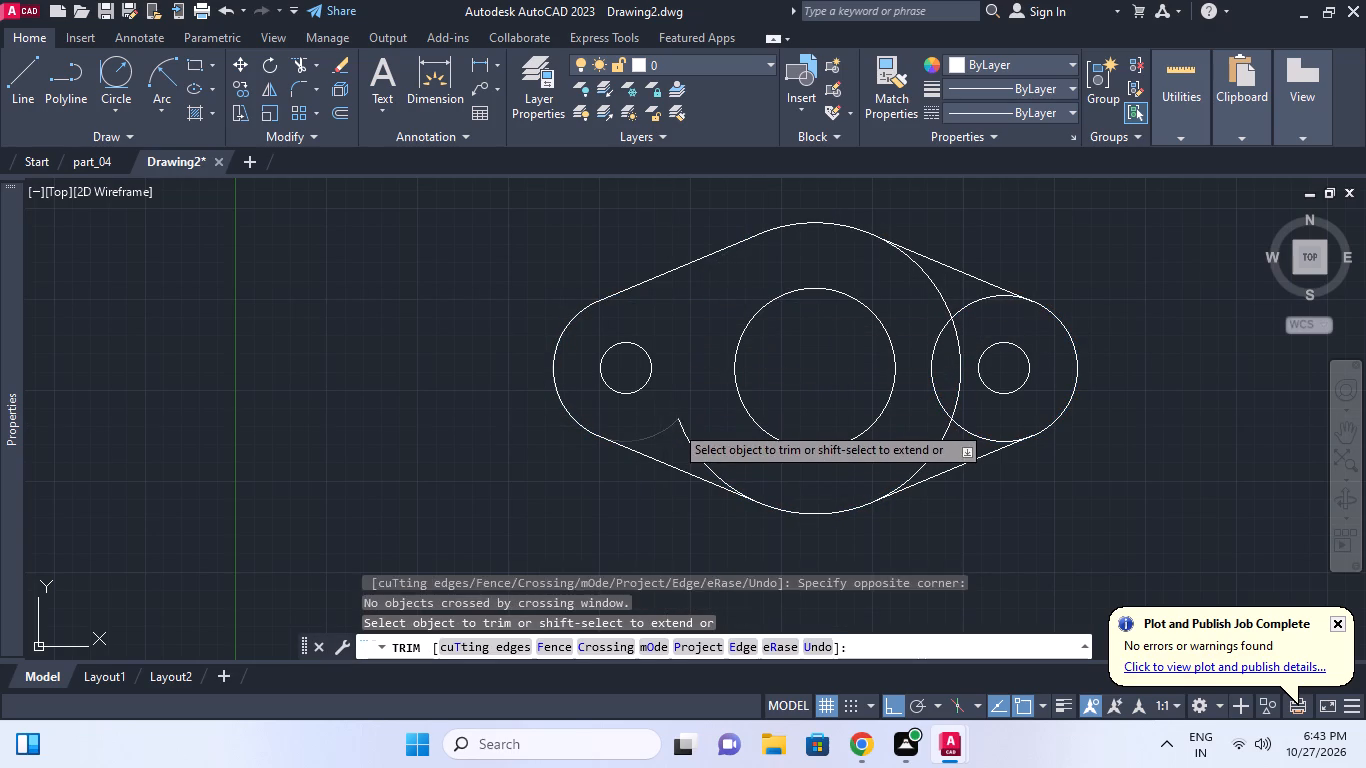
{"action": "left_click", "coordinate": [681, 424]}
Trim the inner arcs of the right radius 10 circle and the 40-diameter circle between the right tangent lines.
{"action": "left_click", "coordinate": [959, 378]}
{"action": "left_click", "coordinate": [961, 424]}
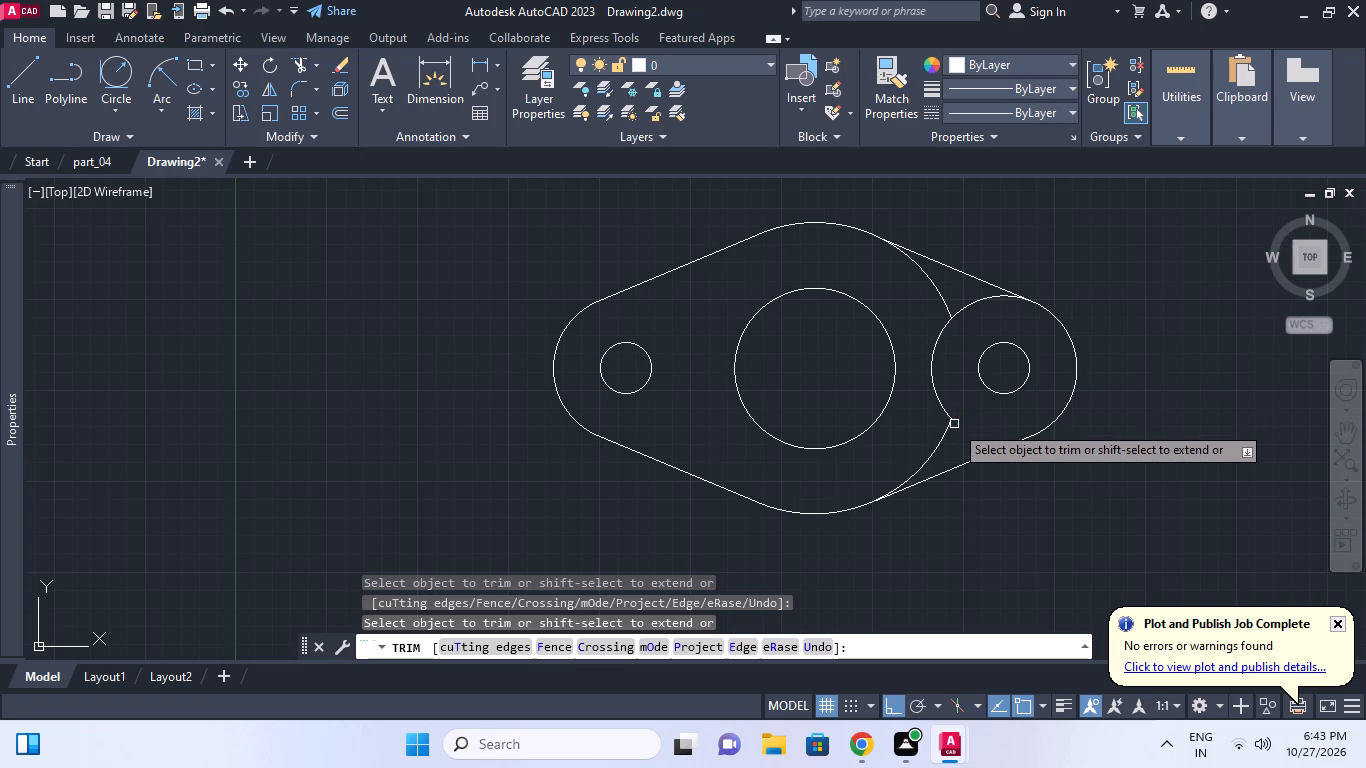
{"action": "left_click", "coordinate": [954, 424]}
{"action": "left_click", "coordinate": [947, 408]}
{"action": "left_click", "coordinate": [949, 320]}
{"action": "left_click", "coordinate": [947, 311]}
{"action": "middle_click", "coordinate": [973, 342]}
{"action": "scroll", "coordinate": [973, 343], "scroll_direction": "down", "scroll_amount": 1}
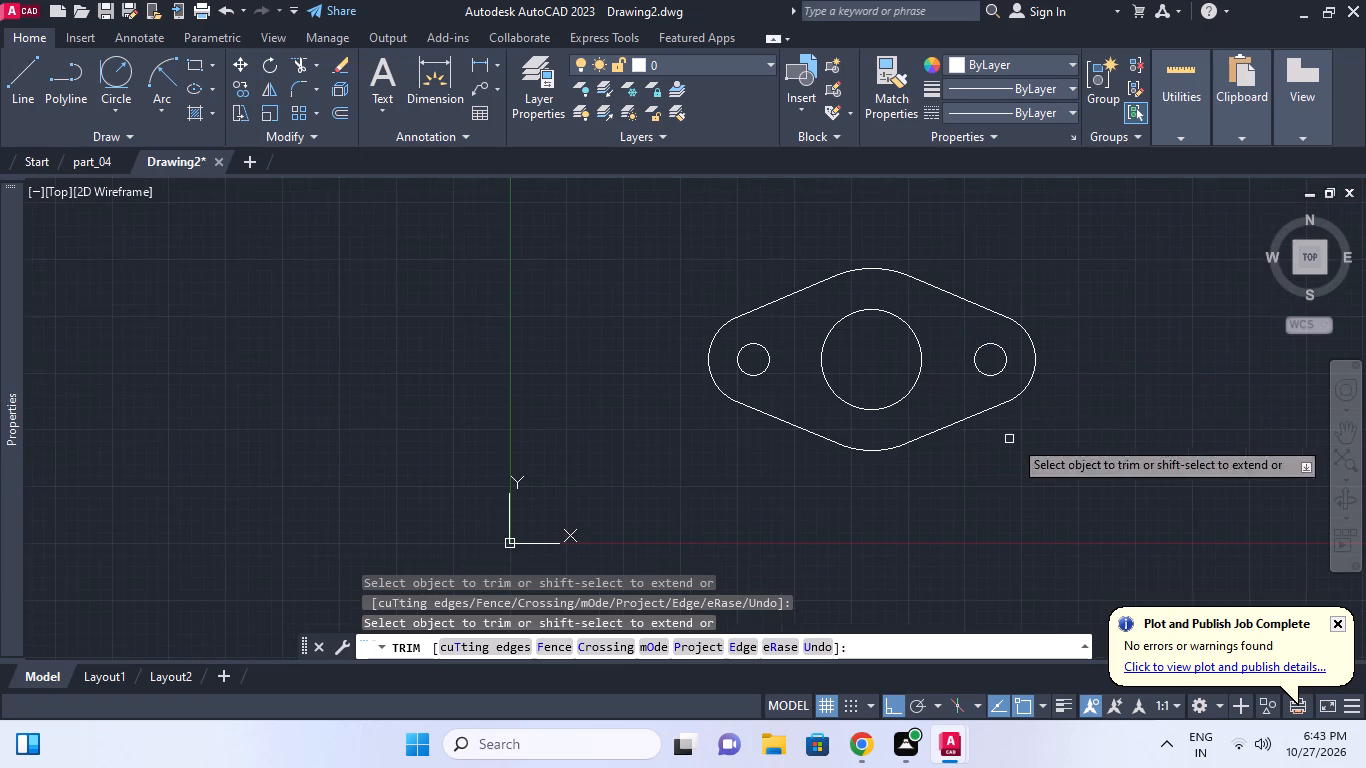
{"action": "middle_click_drag", "start_coordinate": [1014, 435], "coordinate": [963, 403]}
{"action": "key", "text": "Escape"}
Select the entire flange, including its outline, central hole and both side holes.
{"action": "middle_click_drag", "start_coordinate": [993, 412], "coordinate": [997, 359]}
{"action": "middle_click_drag", "start_coordinate": [951, 382], "coordinate": [965, 334]}
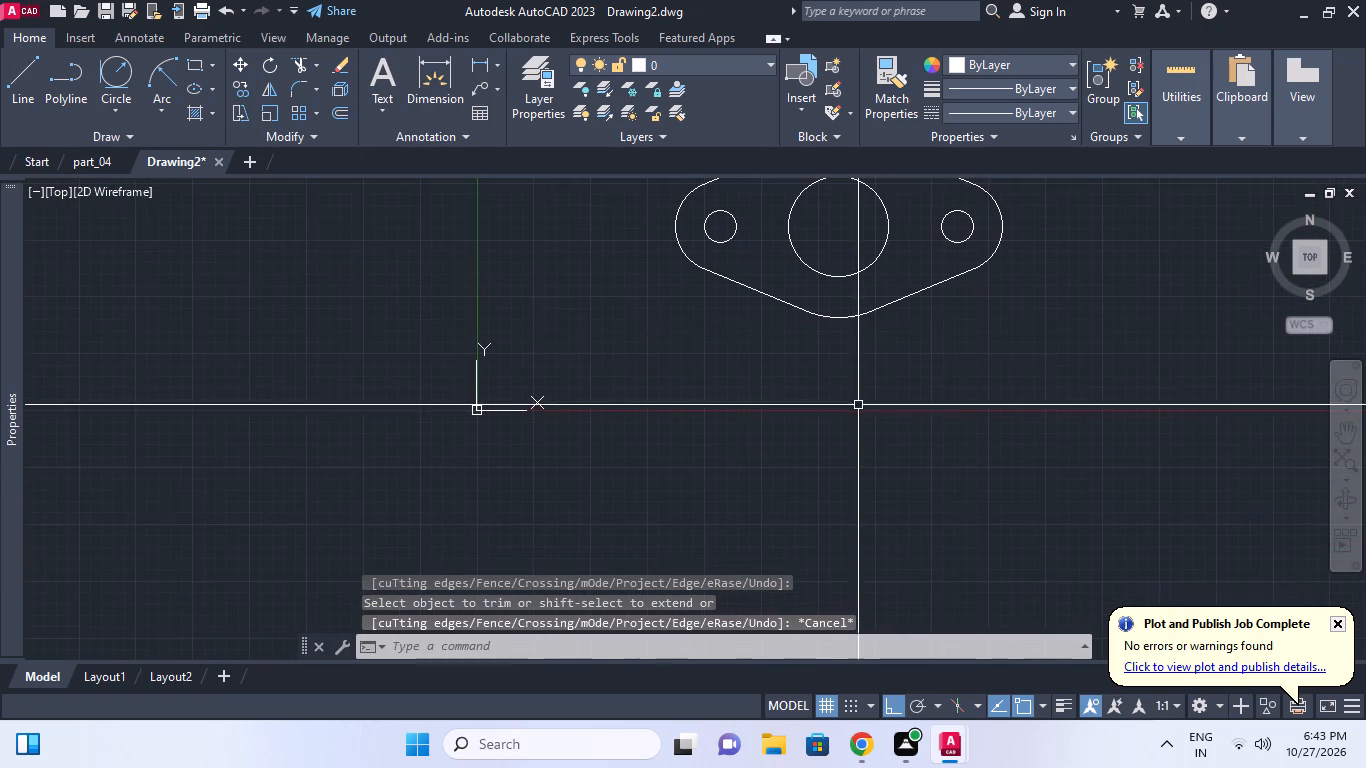
{"action": "middle_click_drag", "start_coordinate": [859, 406], "coordinate": [900, 376]}
{"action": "middle_click_drag", "start_coordinate": [834, 368], "coordinate": [836, 391]}
{"action": "scroll", "coordinate": [970, 327], "scroll_direction": "down", "scroll_amount": 2}
{"action": "middle_click_drag", "start_coordinate": [949, 357], "coordinate": [929, 386]}
{"action": "left_click", "coordinate": [956, 340]}
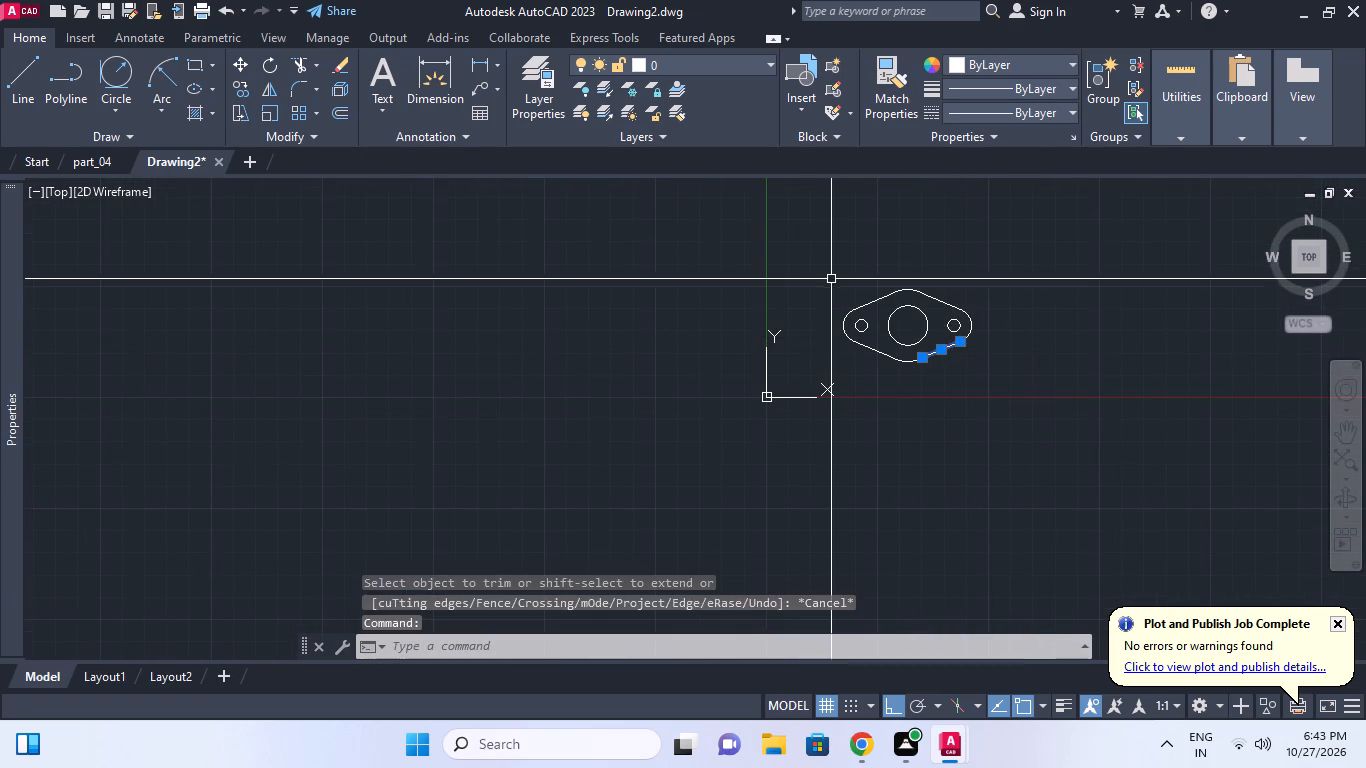
{"action": "left_click", "coordinate": [806, 253]}
{"action": "left_click", "coordinate": [777, 243]}
{"action": "left_click", "coordinate": [1015, 392]}
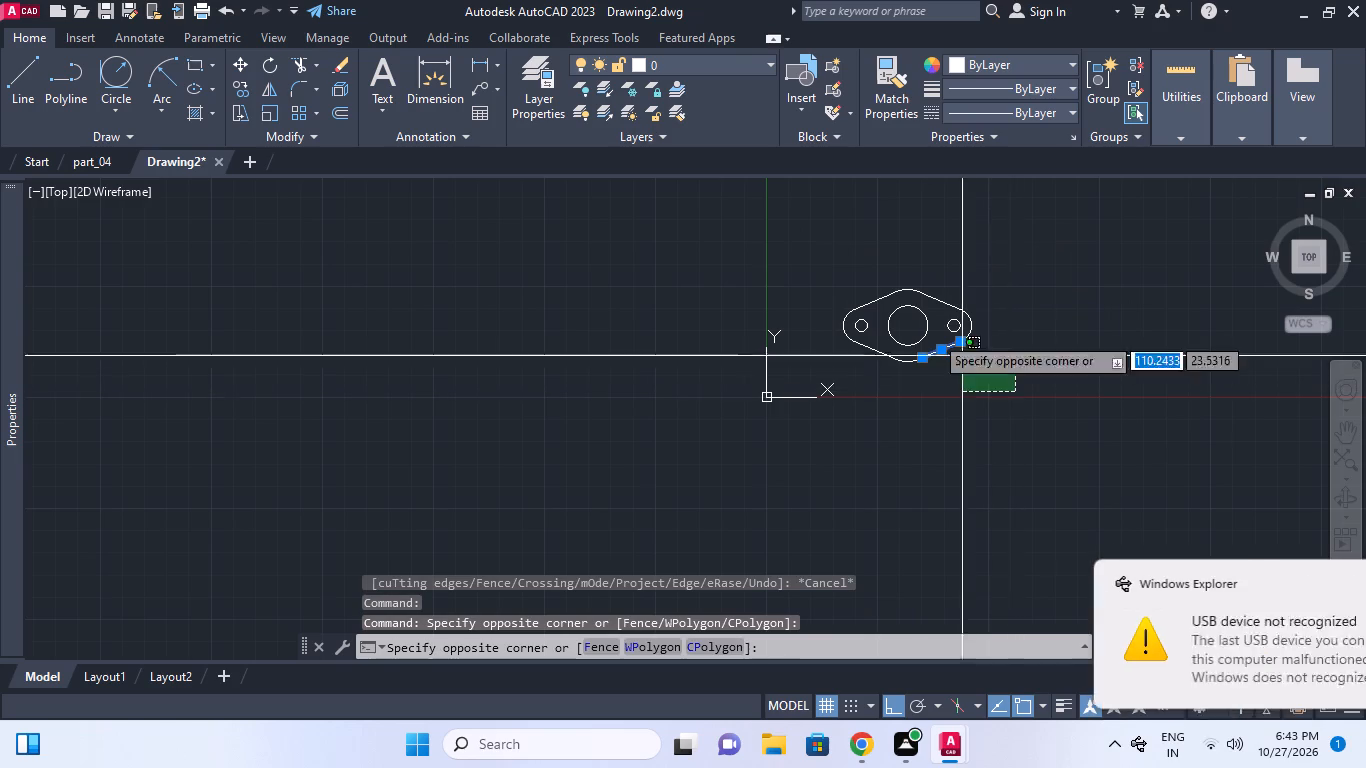
{"action": "left_click", "coordinate": [745, 222]}
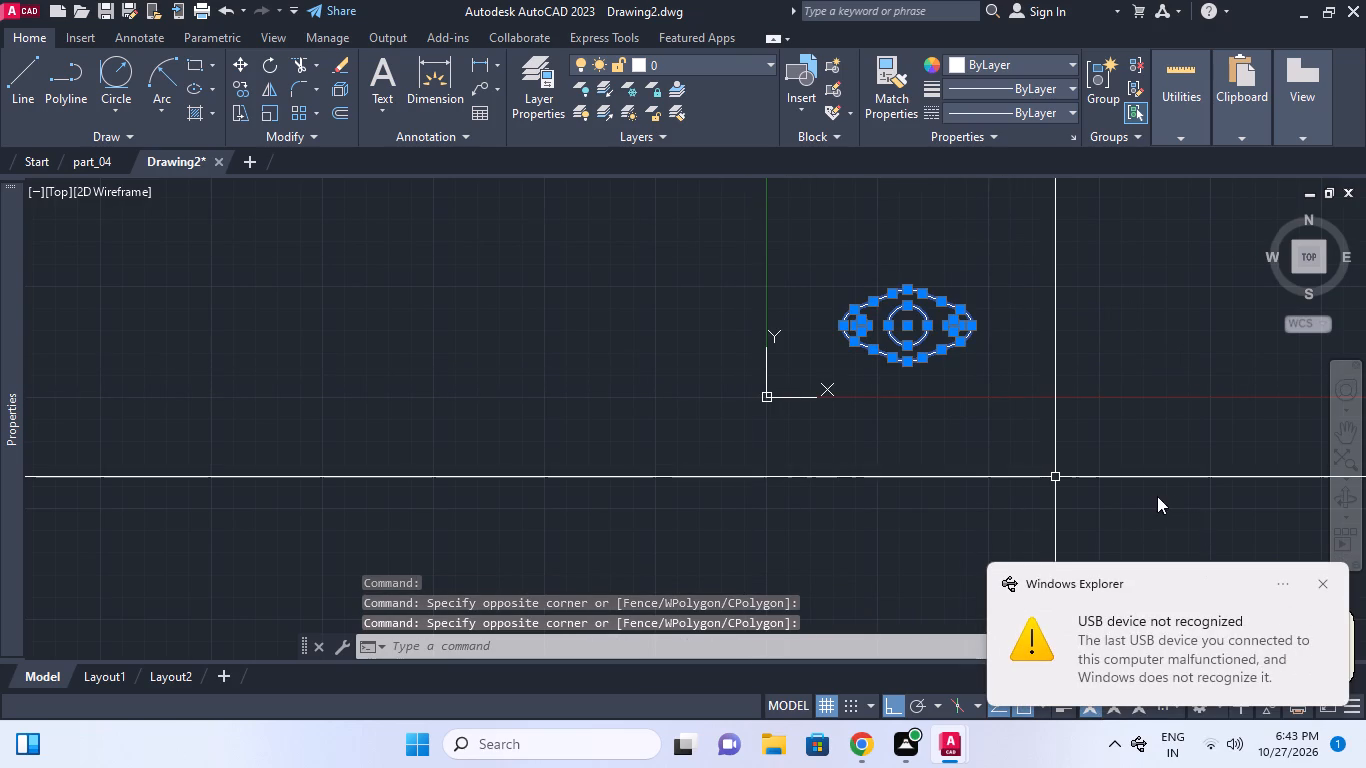
{"action": "middle_click_drag", "start_coordinate": [1093, 468], "coordinate": [964, 469]}
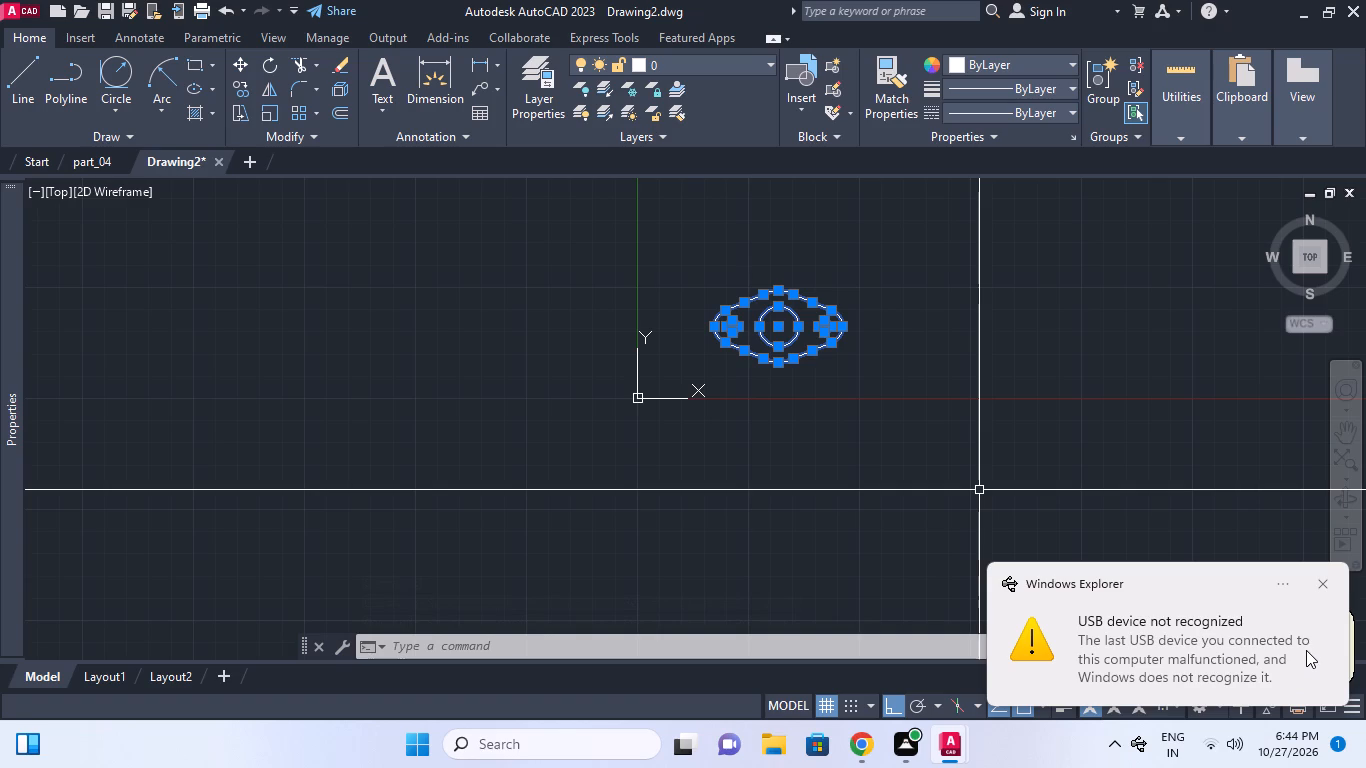
Dismiss the USB device and plot completion notifications.
{"action": "left_click", "coordinate": [1327, 585]}
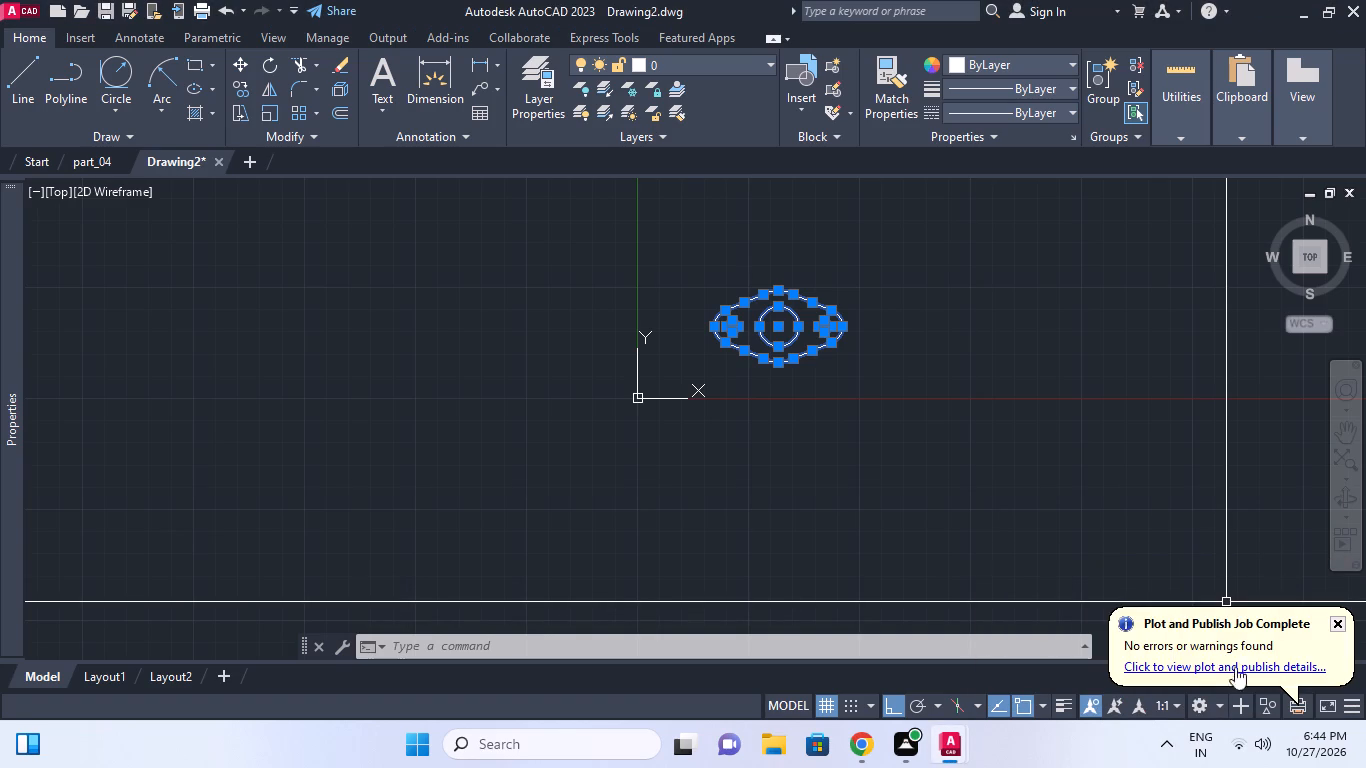
{"action": "left_click", "coordinate": [1340, 625]}
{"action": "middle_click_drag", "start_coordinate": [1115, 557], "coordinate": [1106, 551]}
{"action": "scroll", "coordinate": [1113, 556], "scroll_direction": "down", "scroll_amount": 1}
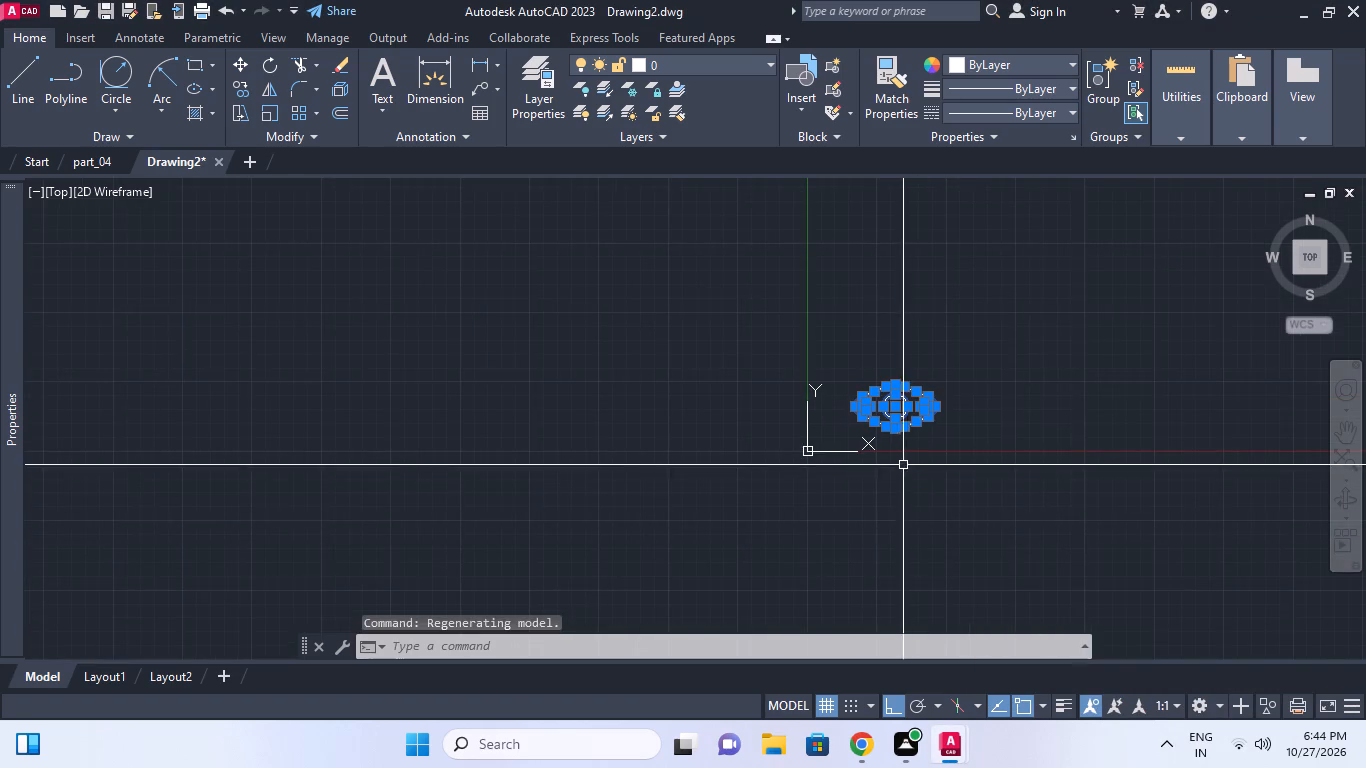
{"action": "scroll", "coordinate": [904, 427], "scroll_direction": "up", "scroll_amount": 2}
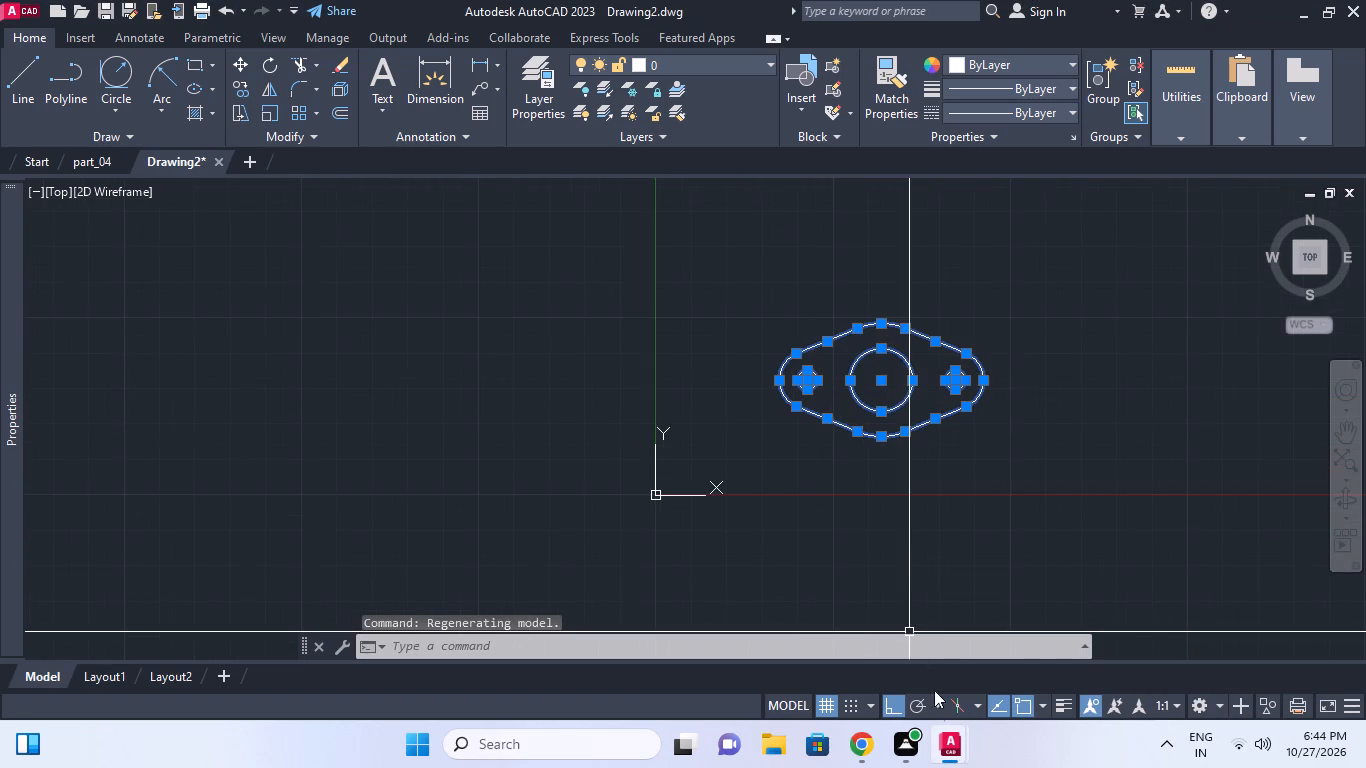
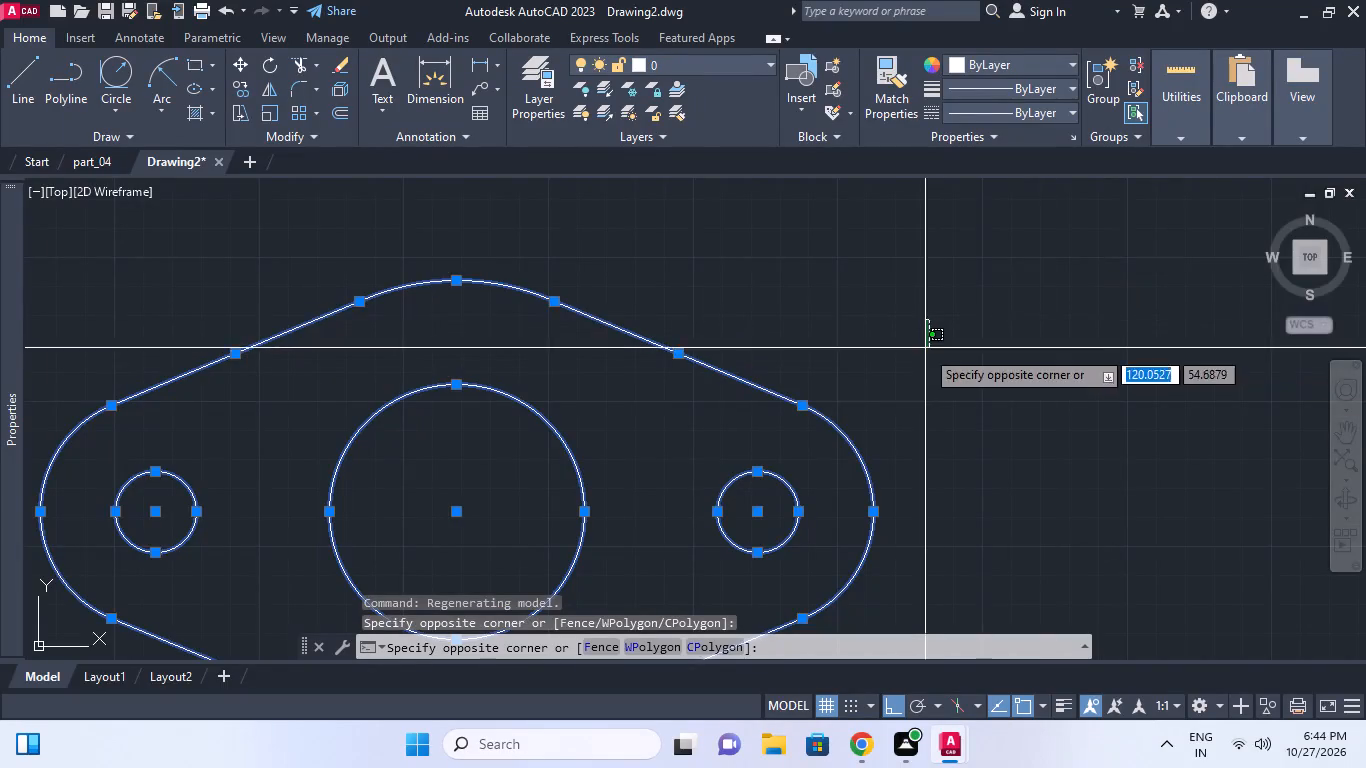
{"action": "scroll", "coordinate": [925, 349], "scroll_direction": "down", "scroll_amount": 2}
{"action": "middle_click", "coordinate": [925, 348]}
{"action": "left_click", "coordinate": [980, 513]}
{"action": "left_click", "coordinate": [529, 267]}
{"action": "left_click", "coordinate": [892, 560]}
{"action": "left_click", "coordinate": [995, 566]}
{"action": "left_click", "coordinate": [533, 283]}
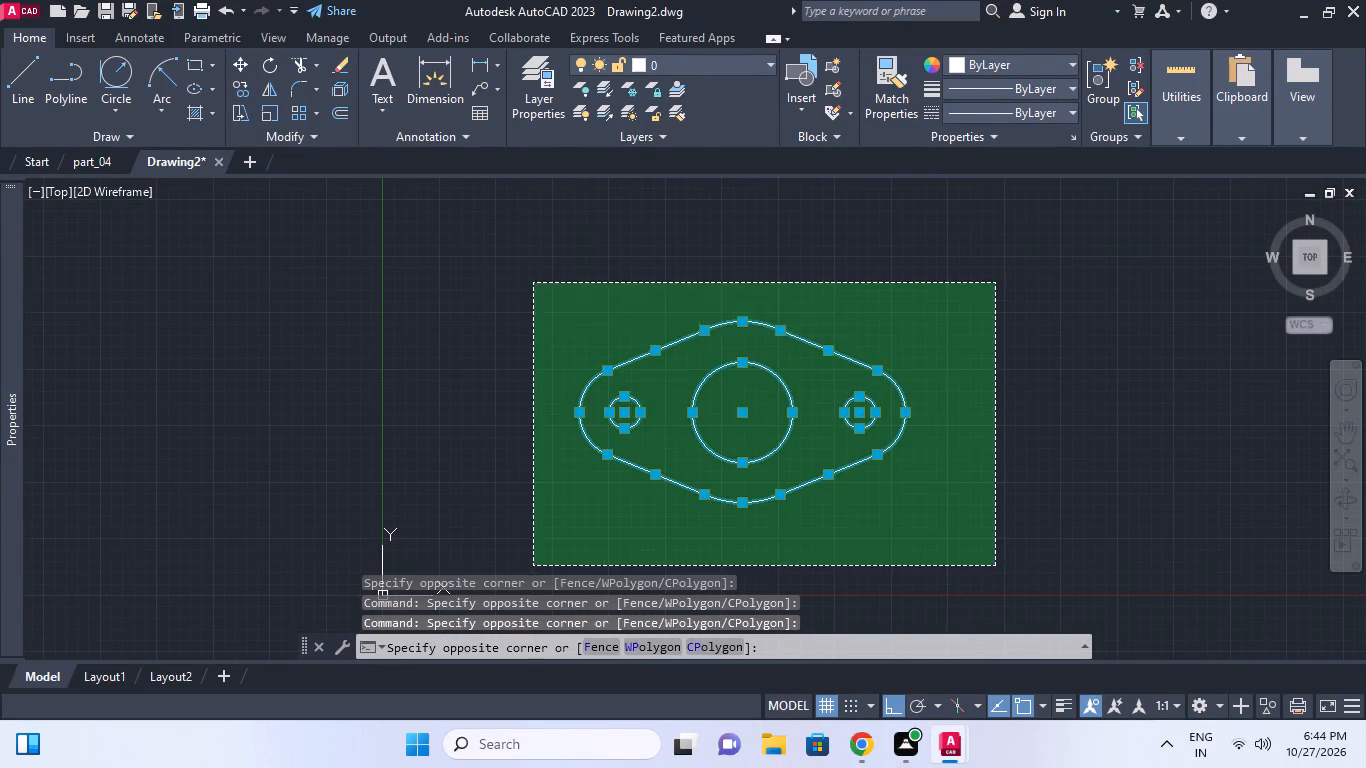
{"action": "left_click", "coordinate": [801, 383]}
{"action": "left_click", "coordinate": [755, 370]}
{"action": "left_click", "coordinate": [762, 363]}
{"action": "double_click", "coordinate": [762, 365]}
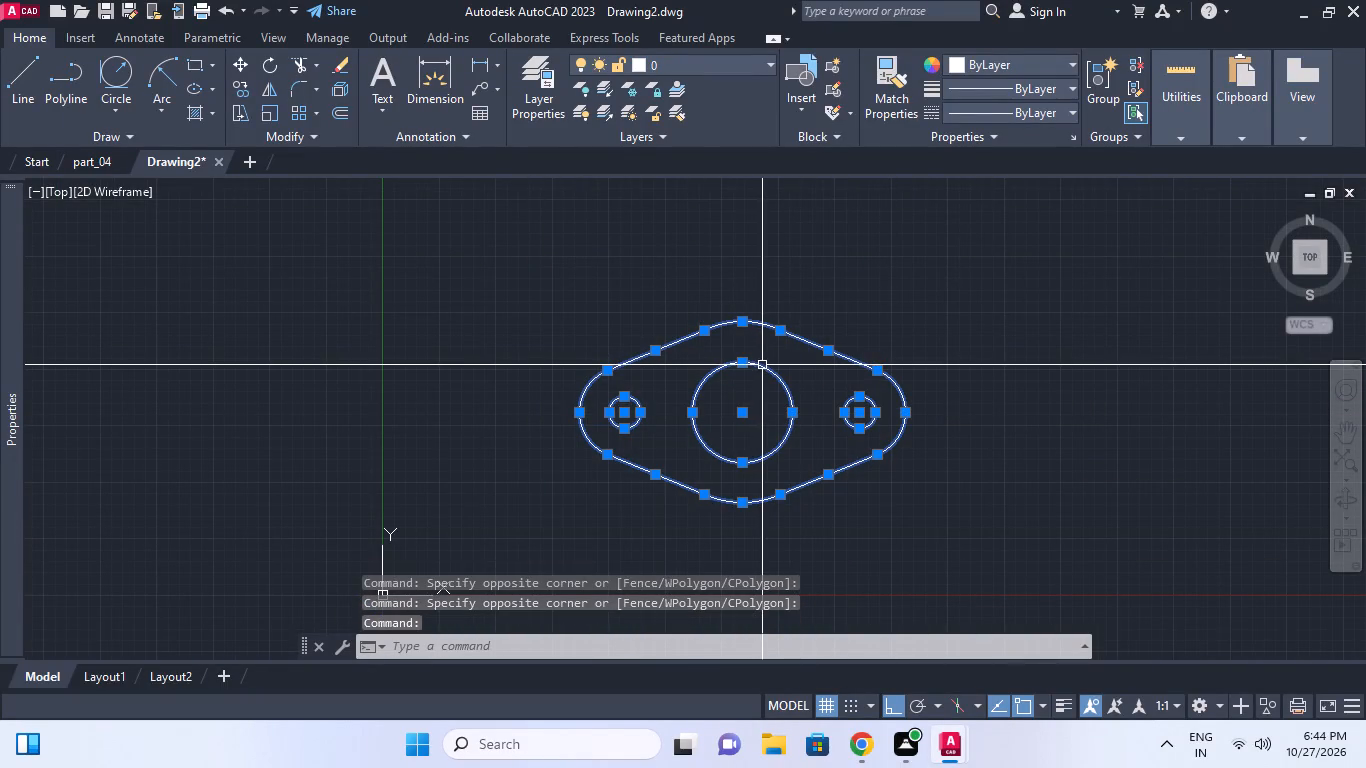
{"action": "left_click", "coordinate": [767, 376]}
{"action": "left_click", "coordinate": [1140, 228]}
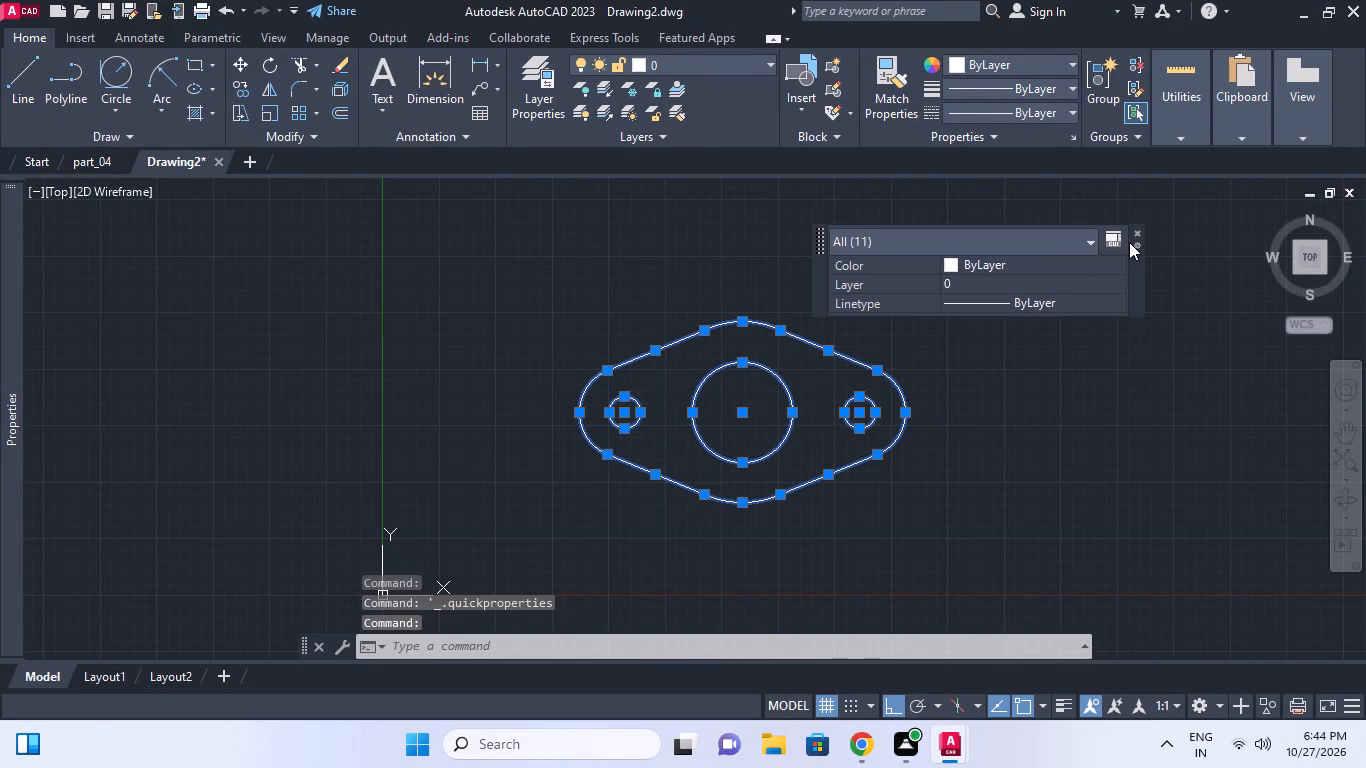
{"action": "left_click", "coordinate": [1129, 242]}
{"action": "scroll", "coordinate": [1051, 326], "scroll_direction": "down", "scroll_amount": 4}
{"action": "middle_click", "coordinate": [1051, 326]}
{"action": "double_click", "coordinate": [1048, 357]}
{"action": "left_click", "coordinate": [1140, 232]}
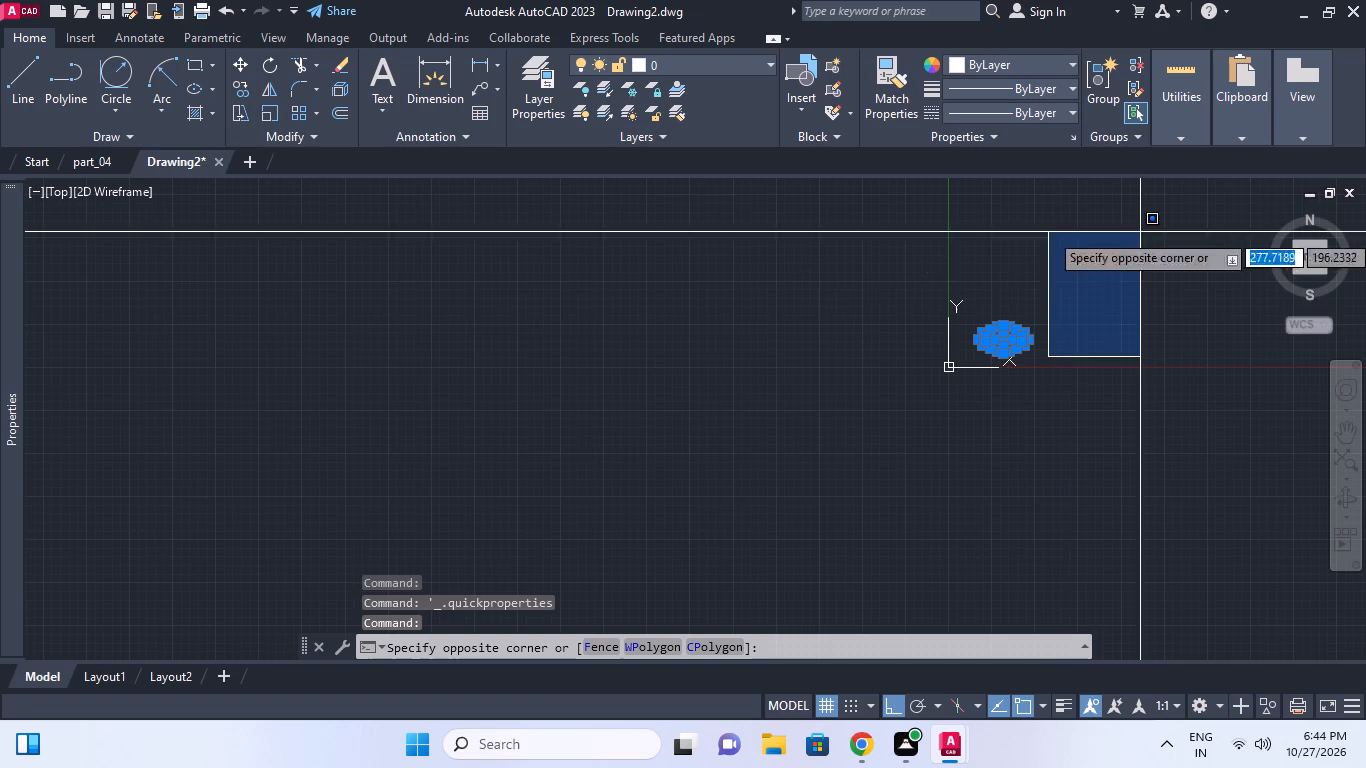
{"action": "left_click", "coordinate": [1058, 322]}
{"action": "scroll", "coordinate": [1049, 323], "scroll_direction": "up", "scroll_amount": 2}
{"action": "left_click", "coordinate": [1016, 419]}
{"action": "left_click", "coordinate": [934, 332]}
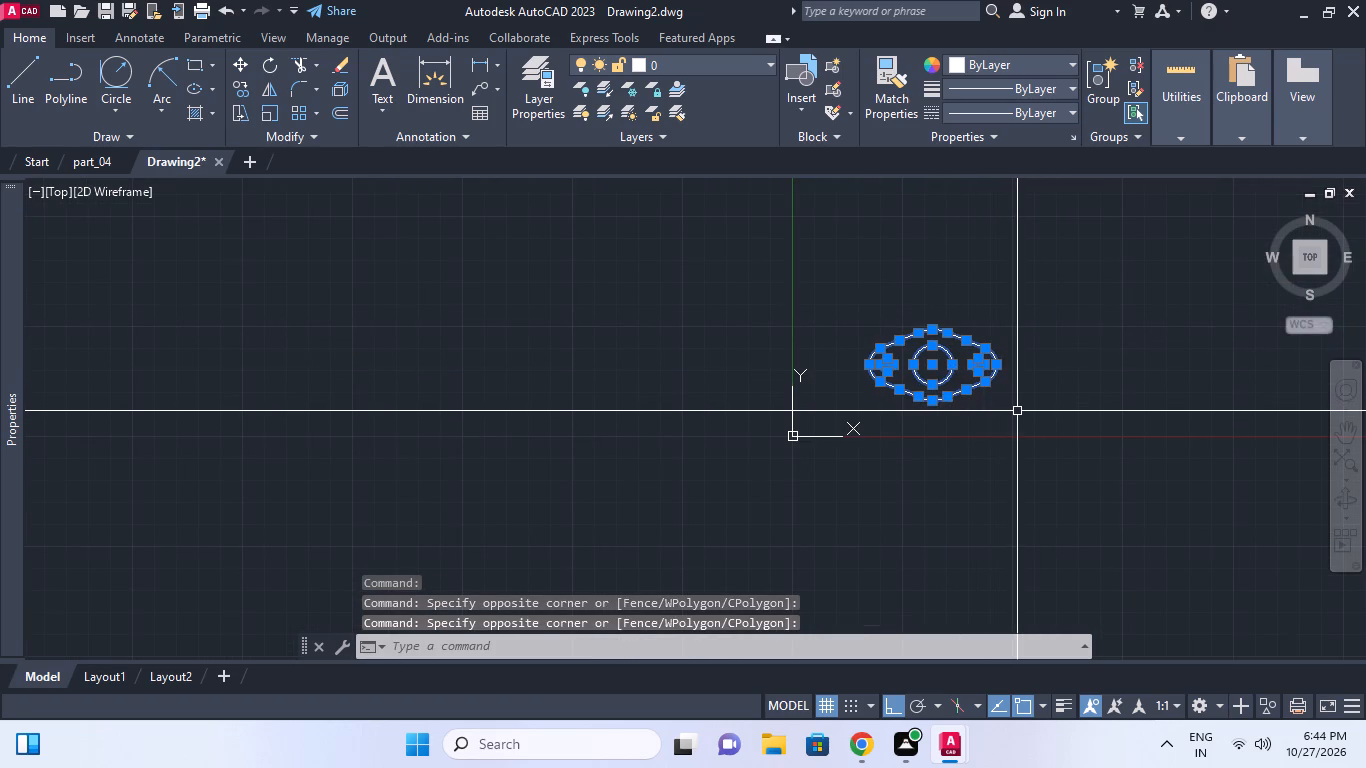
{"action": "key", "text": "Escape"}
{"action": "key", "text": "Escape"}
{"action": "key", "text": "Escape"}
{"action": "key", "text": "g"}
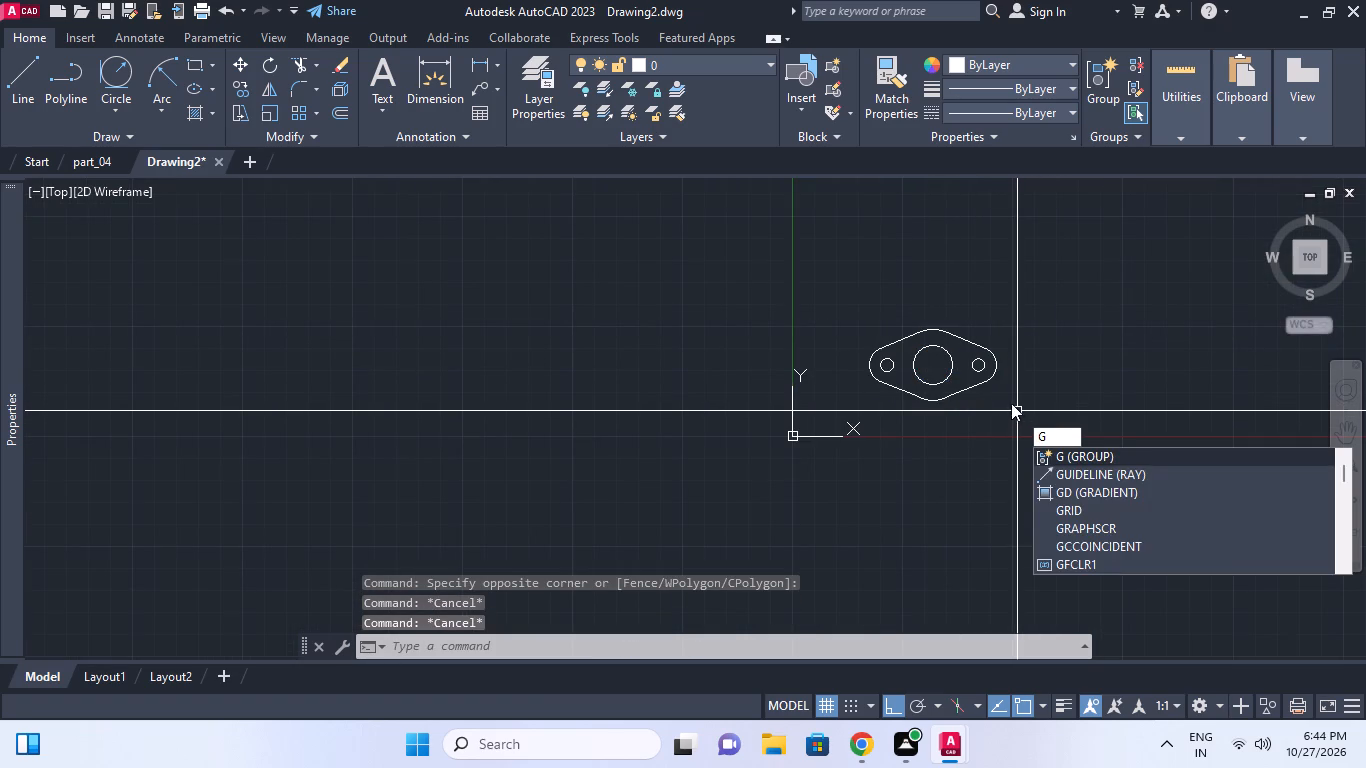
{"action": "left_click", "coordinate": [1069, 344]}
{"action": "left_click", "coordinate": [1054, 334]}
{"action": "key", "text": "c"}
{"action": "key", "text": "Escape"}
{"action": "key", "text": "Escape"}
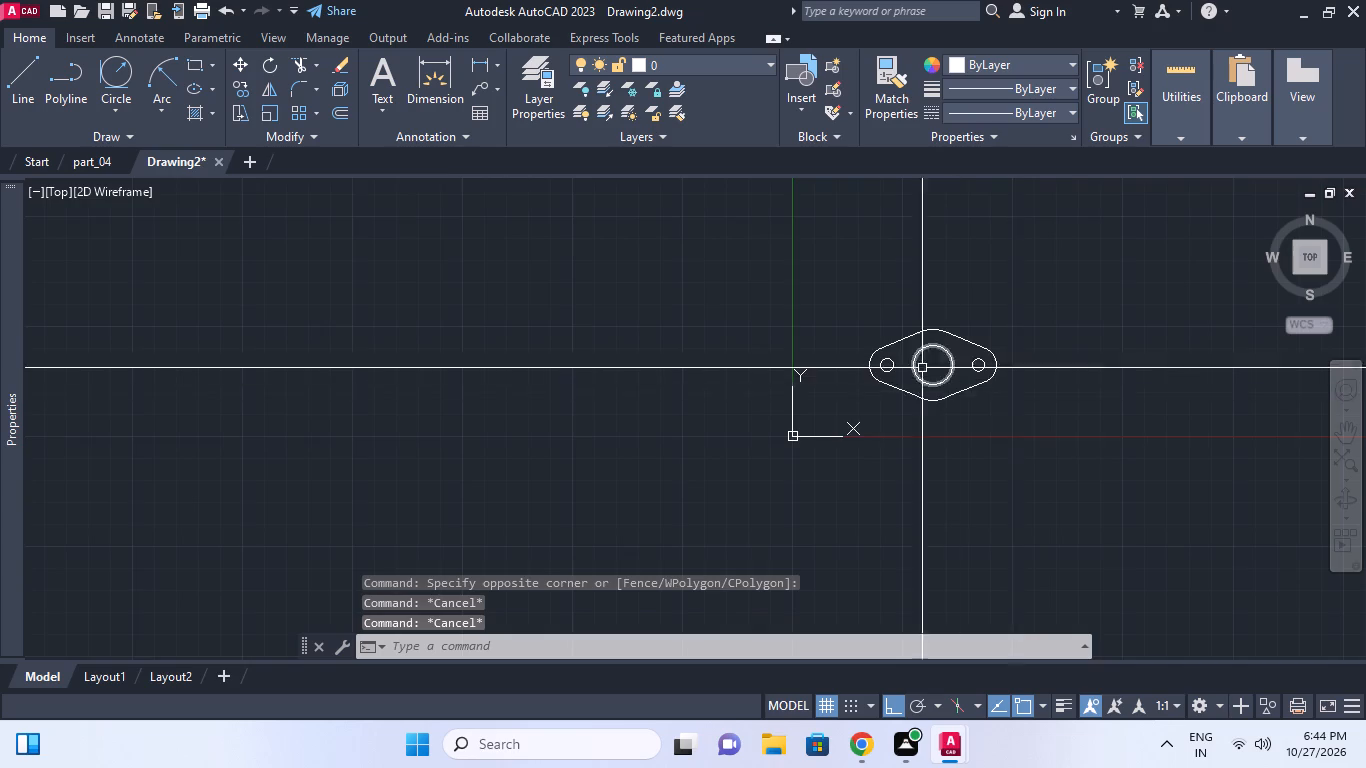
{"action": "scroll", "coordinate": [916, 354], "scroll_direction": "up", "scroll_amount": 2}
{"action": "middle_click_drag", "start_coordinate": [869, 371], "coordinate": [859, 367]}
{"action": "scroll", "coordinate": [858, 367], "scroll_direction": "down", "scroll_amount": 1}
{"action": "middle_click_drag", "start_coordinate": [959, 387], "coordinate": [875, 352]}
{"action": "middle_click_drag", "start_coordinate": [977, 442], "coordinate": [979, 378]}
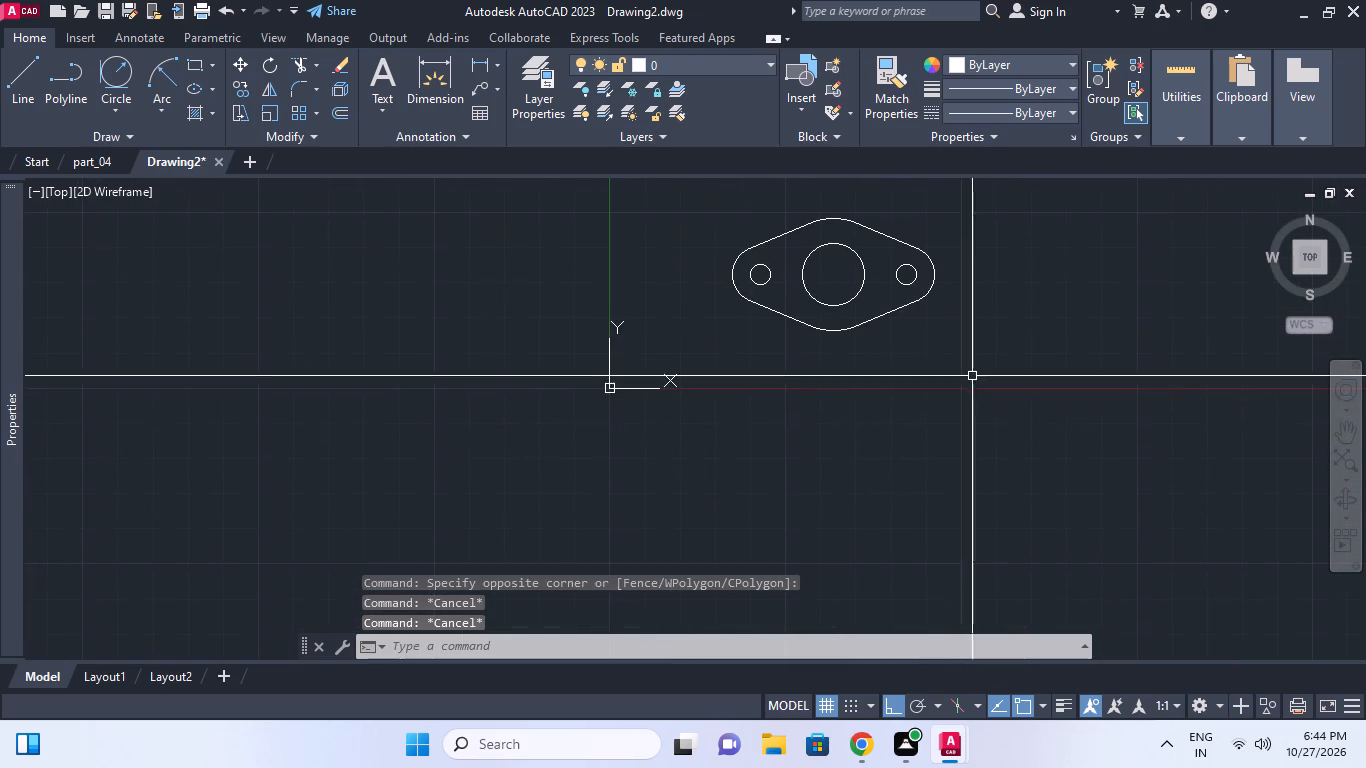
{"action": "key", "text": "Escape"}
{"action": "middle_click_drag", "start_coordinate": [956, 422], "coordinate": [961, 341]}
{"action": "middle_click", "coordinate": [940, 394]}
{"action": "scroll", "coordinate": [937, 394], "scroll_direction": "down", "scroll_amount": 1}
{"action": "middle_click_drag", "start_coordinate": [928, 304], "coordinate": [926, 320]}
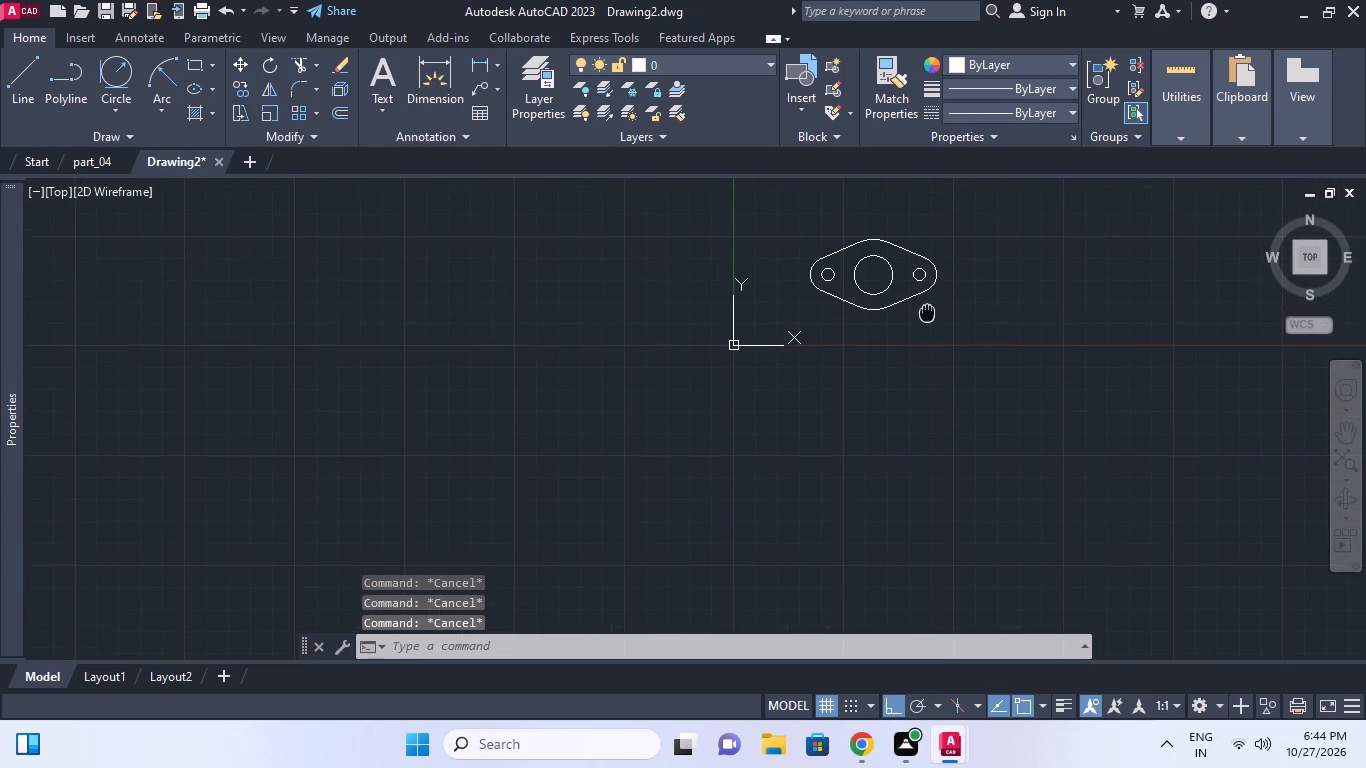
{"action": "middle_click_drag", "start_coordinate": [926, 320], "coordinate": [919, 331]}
Add the multiline text "view-cc" as a label below the flange.
{"action": "left_click", "coordinate": [371, 95]}
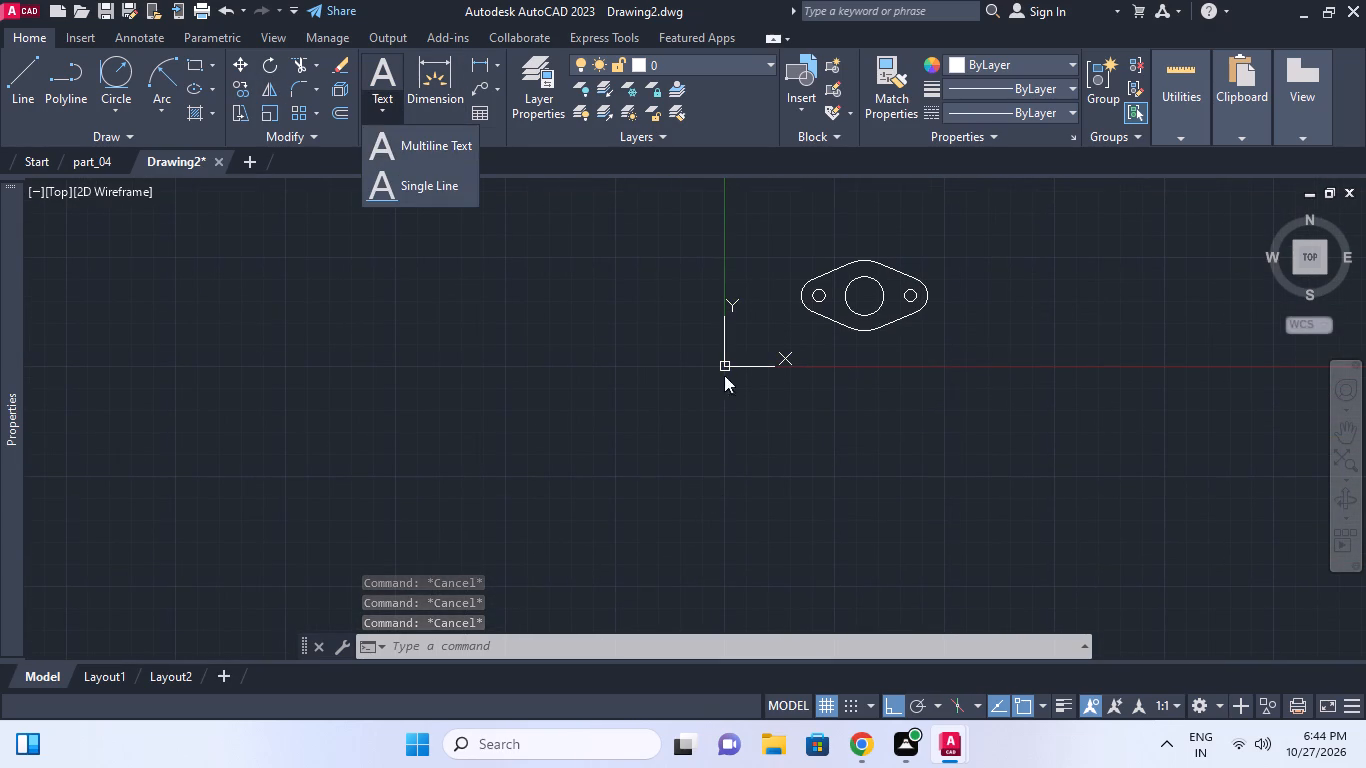
{"action": "left_click", "coordinate": [447, 151]}
{"action": "left_click", "coordinate": [820, 375]}
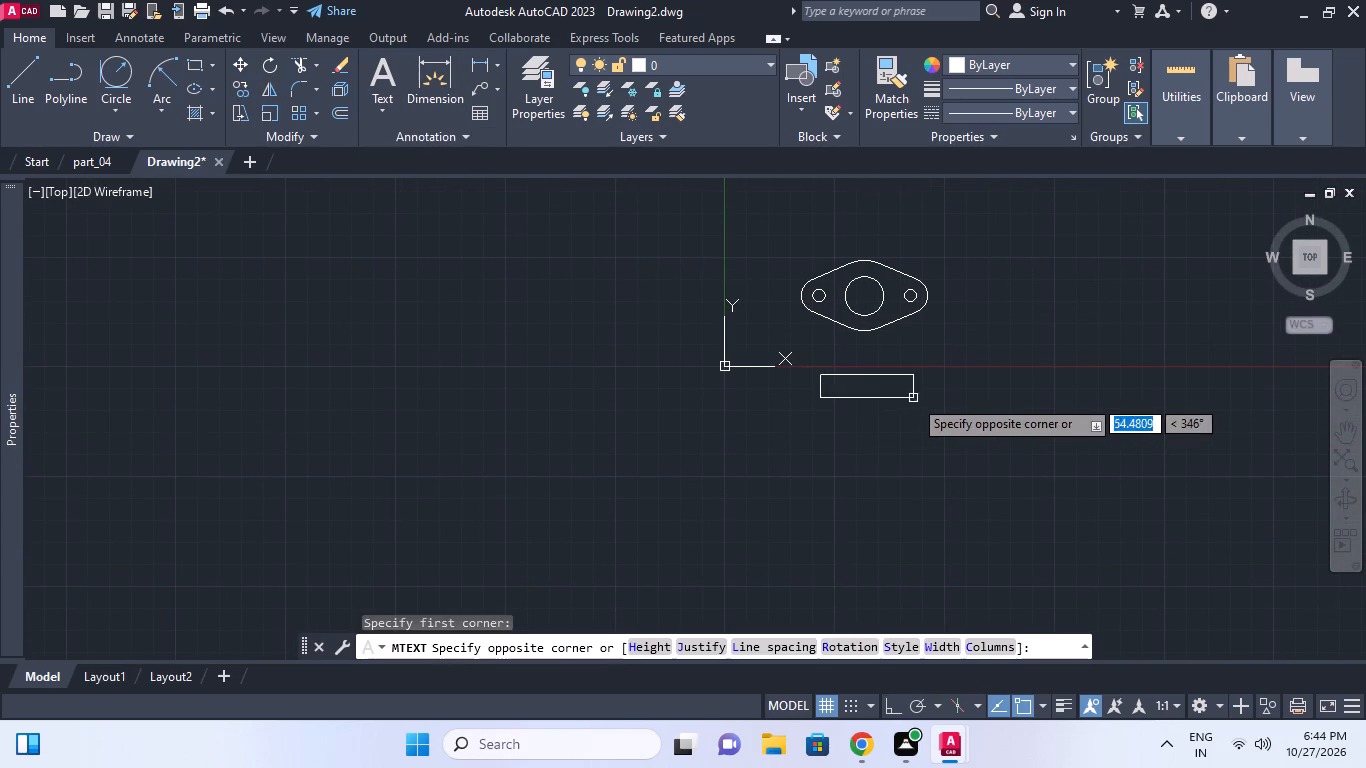
{"action": "left_click", "coordinate": [912, 414]}
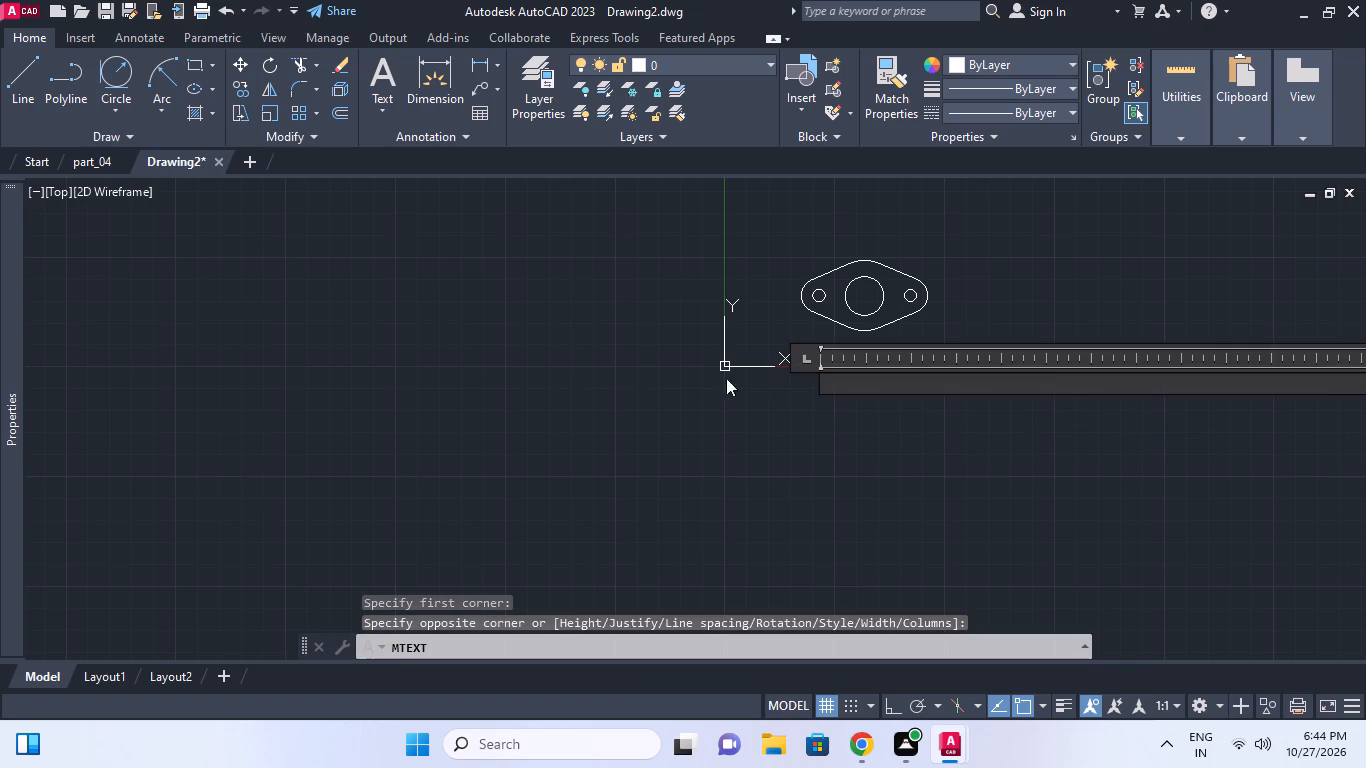
{"action": "type", "text": "view-"}
{"action": "type", "text": "cc"}
{"action": "left_click", "coordinate": [926, 448]}
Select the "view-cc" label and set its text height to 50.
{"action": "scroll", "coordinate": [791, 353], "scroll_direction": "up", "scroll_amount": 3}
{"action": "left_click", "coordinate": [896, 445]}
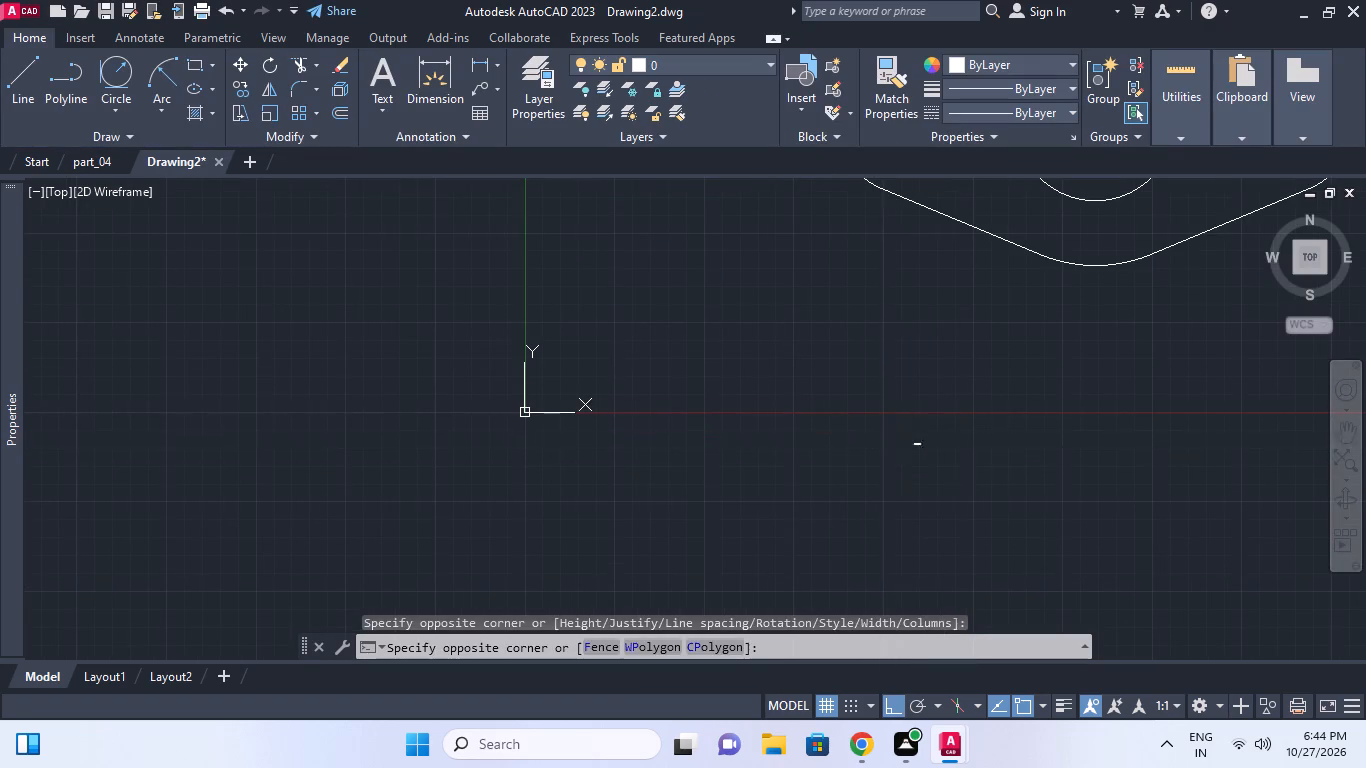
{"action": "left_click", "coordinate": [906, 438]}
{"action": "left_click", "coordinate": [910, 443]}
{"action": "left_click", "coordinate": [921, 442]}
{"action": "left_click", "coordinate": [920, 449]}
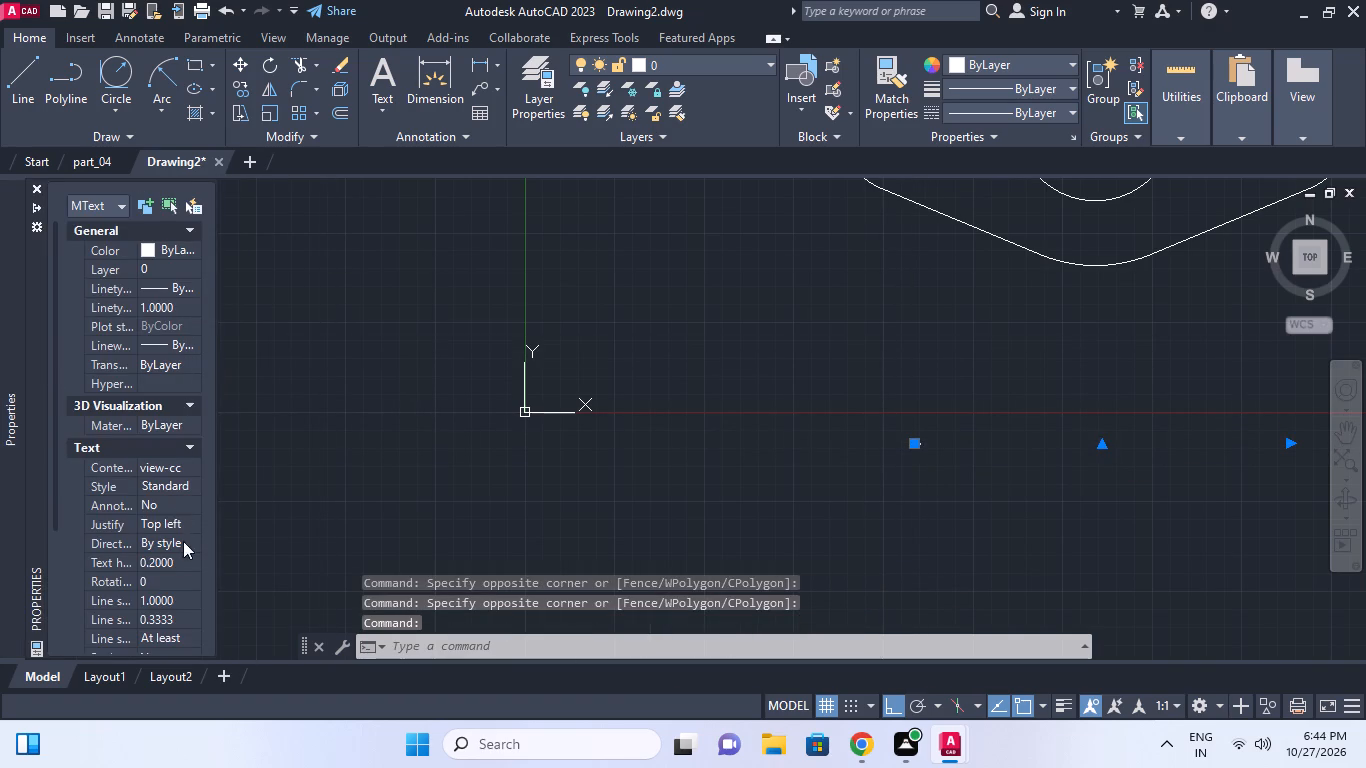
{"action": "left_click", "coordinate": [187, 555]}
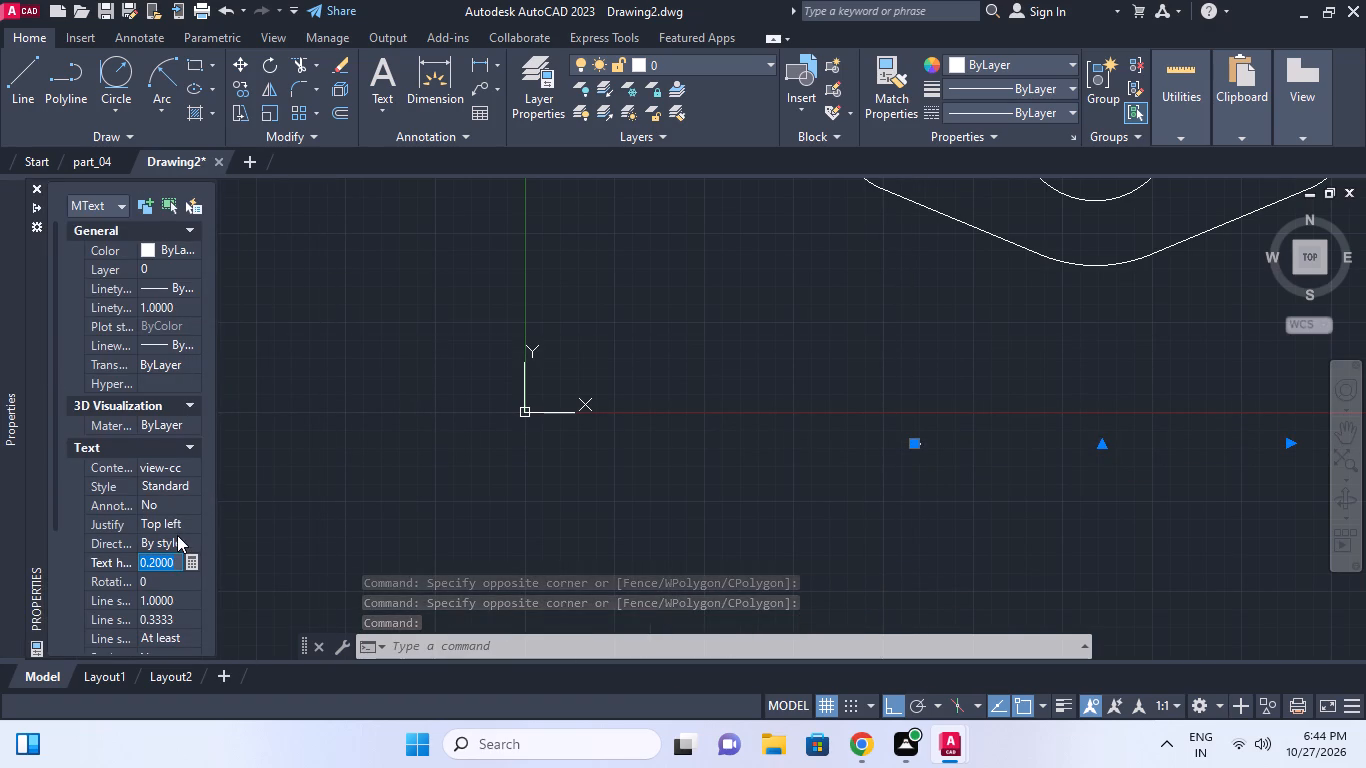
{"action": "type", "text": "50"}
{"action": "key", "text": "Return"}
Set the text height of the "view-cc" label to 10 and clear the selection.
{"action": "scroll", "coordinate": [297, 536], "scroll_direction": "down", "scroll_amount": 4}
{"action": "middle_click_drag", "start_coordinate": [508, 522], "coordinate": [621, 393]}
{"action": "left_click", "coordinate": [173, 562]}
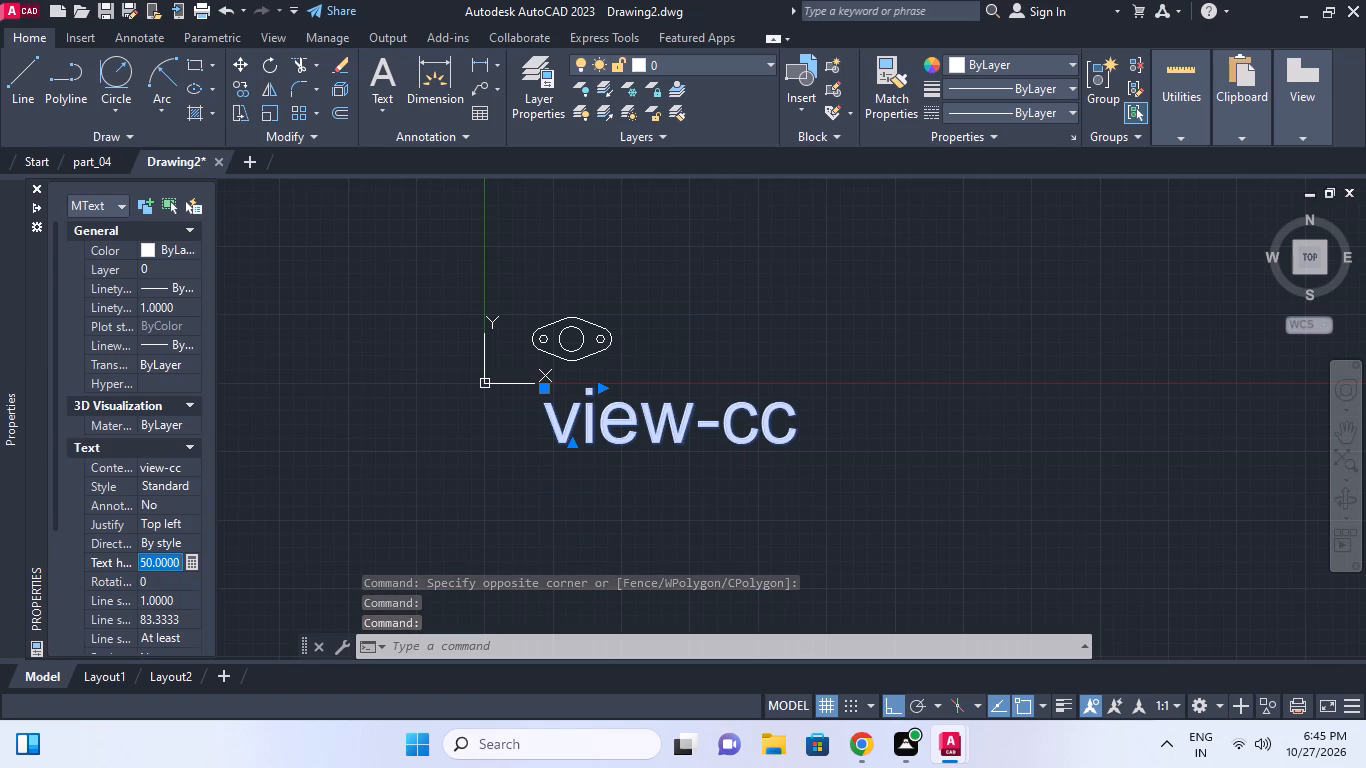
{"action": "key", "text": "5"}
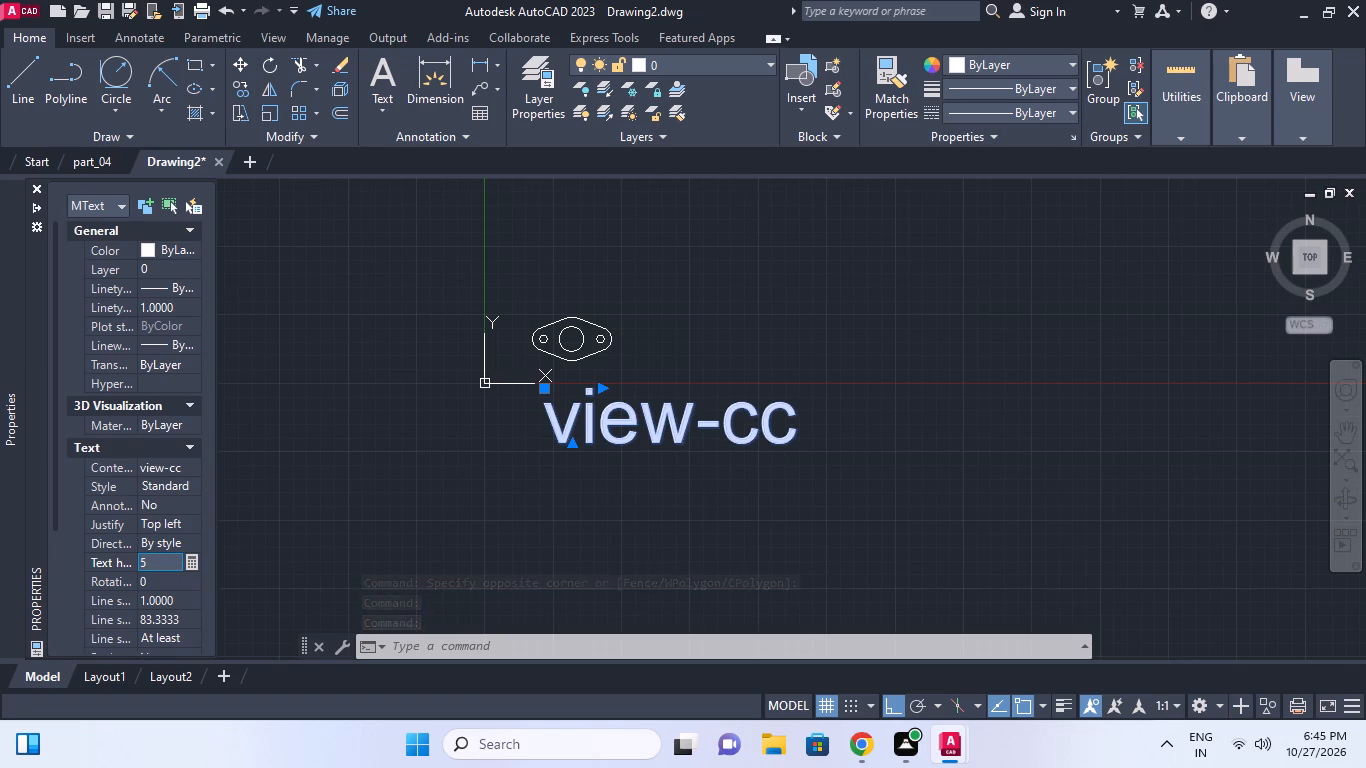
{"action": "key", "text": "BackSpace"}
{"action": "key", "text": "BackSpace"}
{"action": "type", "text": "10"}
{"action": "key", "text": "Return"}
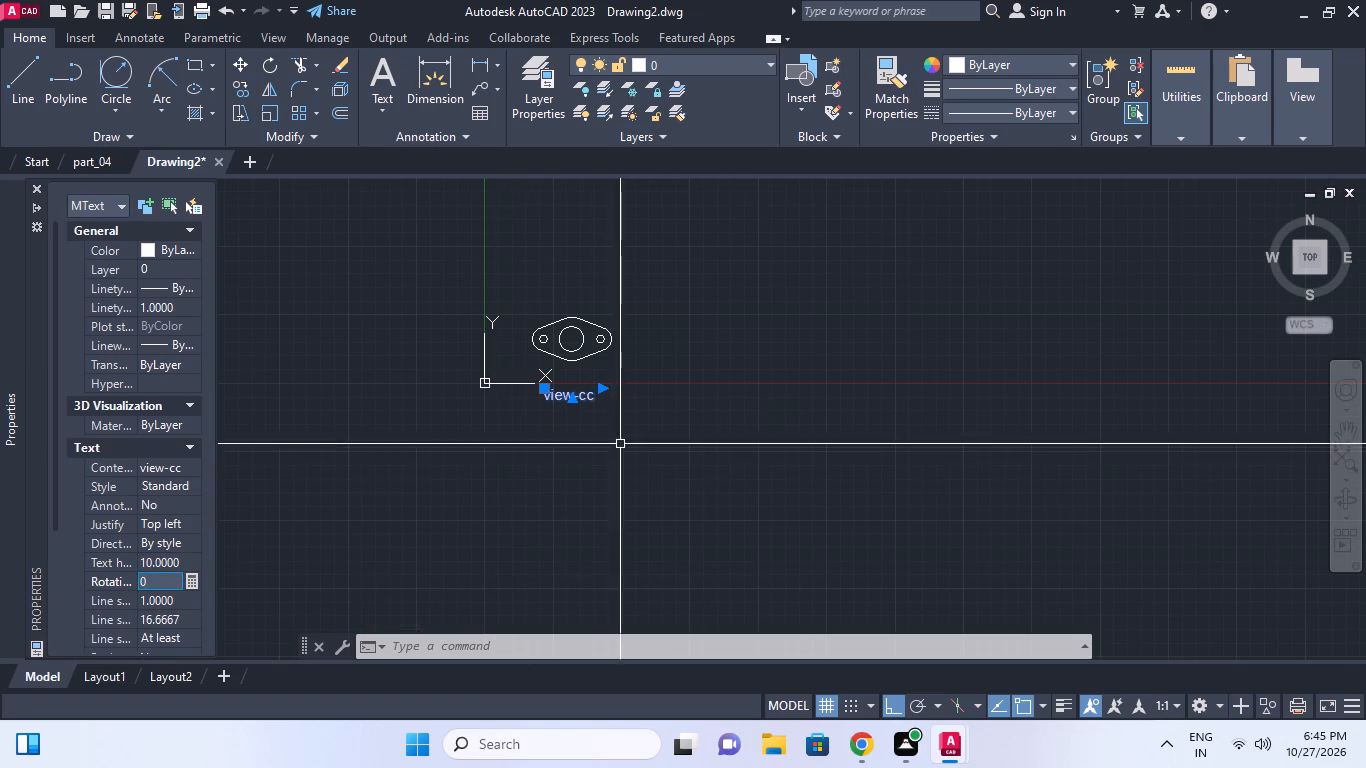
{"action": "key", "text": "Escape"}
Replace the label's lowercase text below the flange with "VIEW-CC" in capitals.
{"action": "scroll", "coordinate": [573, 404], "scroll_direction": "up", "scroll_amount": 1}
{"action": "middle_click_drag", "start_coordinate": [573, 404], "coordinate": [593, 437]}
{"action": "scroll", "coordinate": [593, 435], "scroll_direction": "up", "scroll_amount": 1}
{"action": "double_click", "coordinate": [591, 420]}
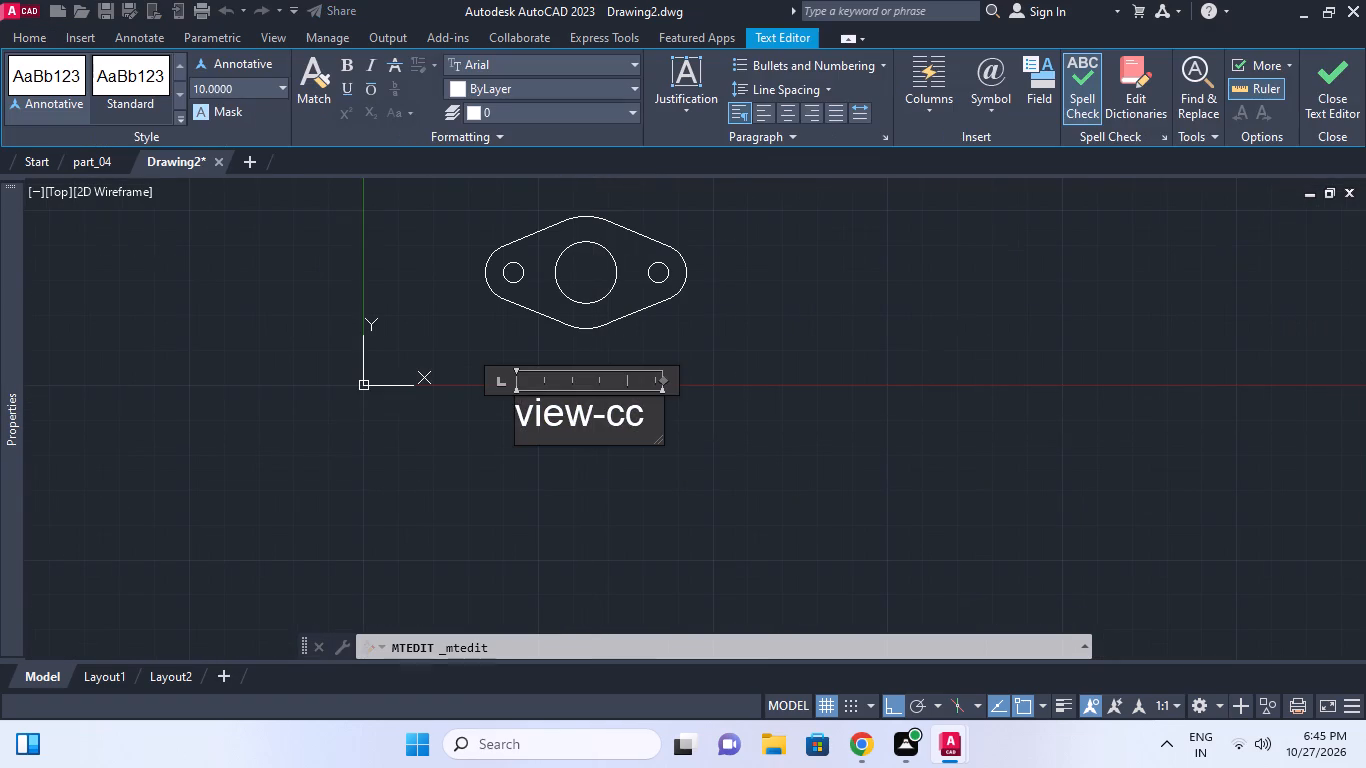
{"action": "left_click_drag", "start_coordinate": [645, 421], "coordinate": [396, 419]}
{"action": "key", "text": "BackSpace"}
{"action": "key", "text": "Delete"}
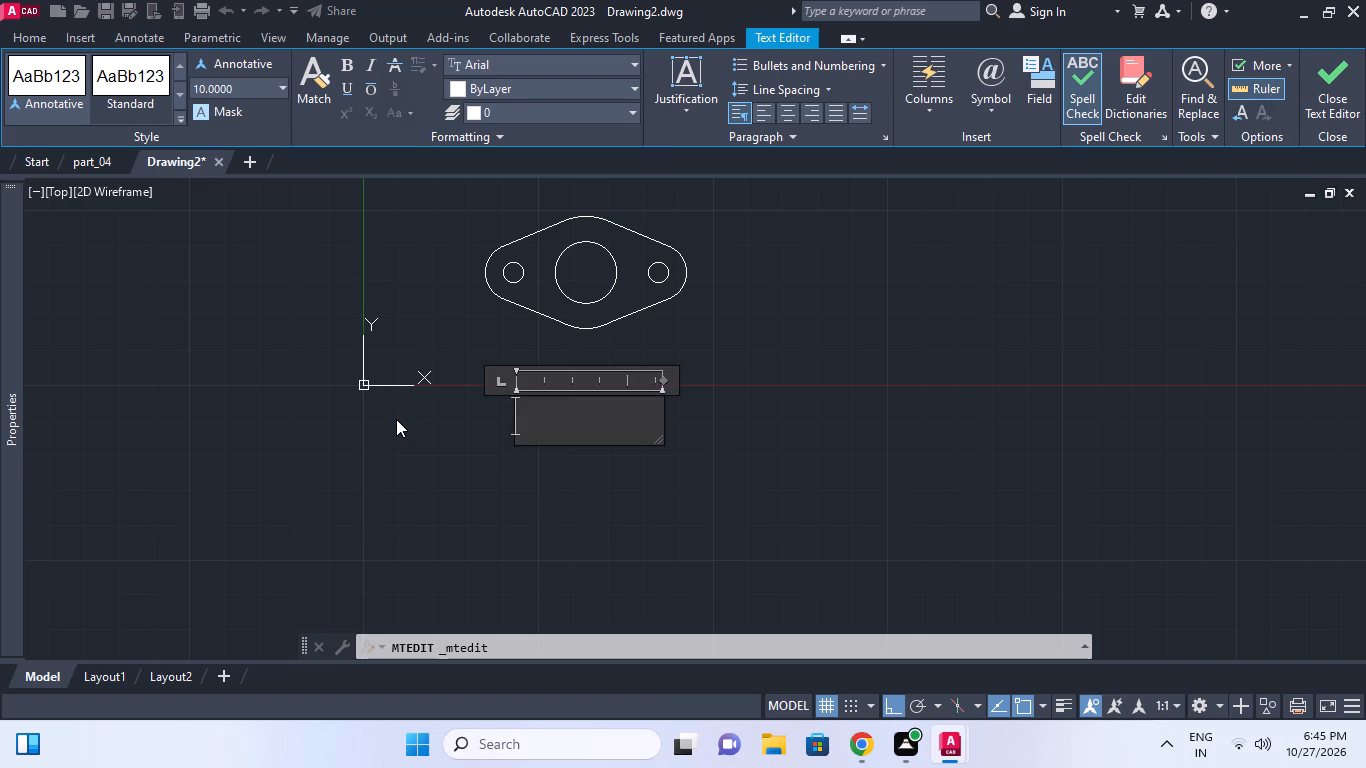
{"action": "type", "text": "VIEW"}
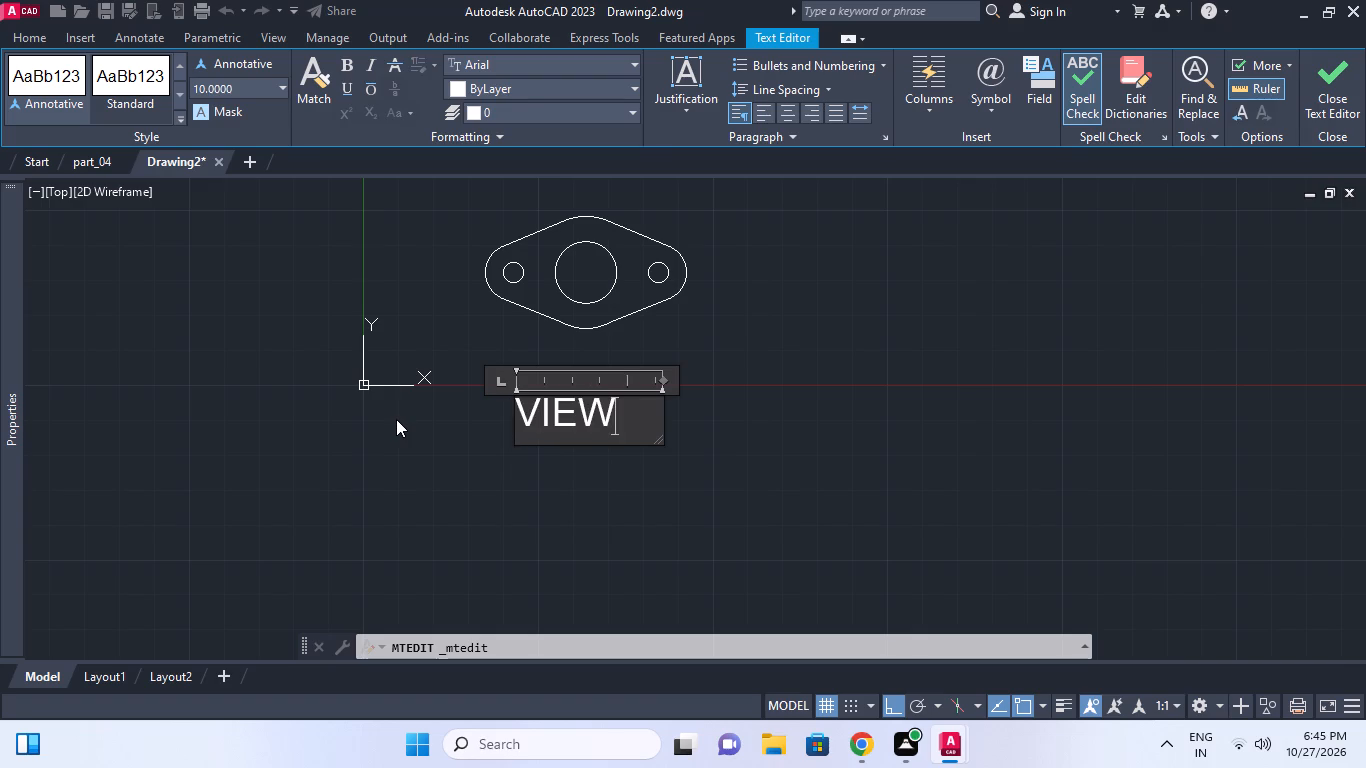
{"action": "type", "text": "-CC"}
{"action": "left_click", "coordinate": [607, 312]}
Move the VIEW-CC label freely, with Ortho off, up and left to just beneath the flange outline.
{"action": "scroll", "coordinate": [629, 484], "scroll_direction": "down", "scroll_amount": 1}
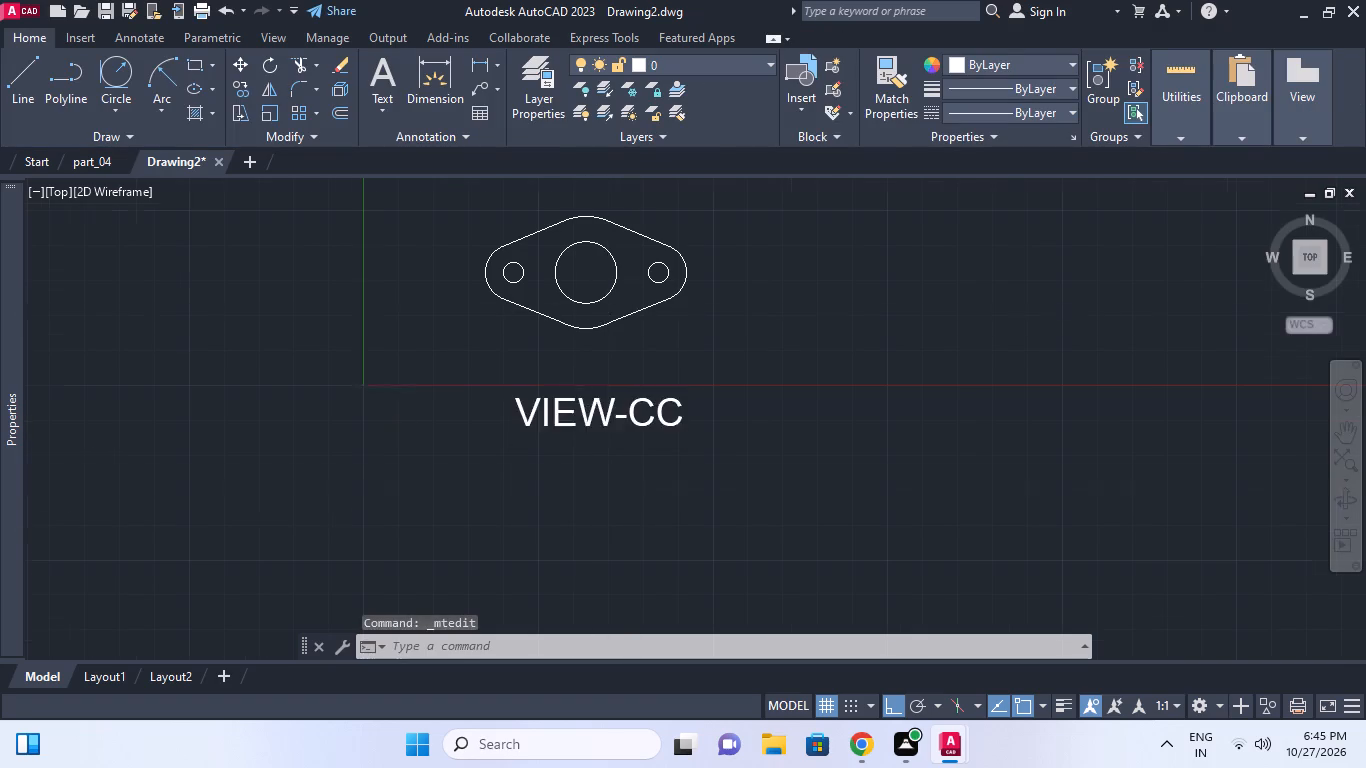
{"action": "left_click", "coordinate": [675, 438]}
{"action": "left_click", "coordinate": [632, 444]}
{"action": "key", "text": "m"}
{"action": "key", "text": "space"}
{"action": "left_click", "coordinate": [788, 489]}
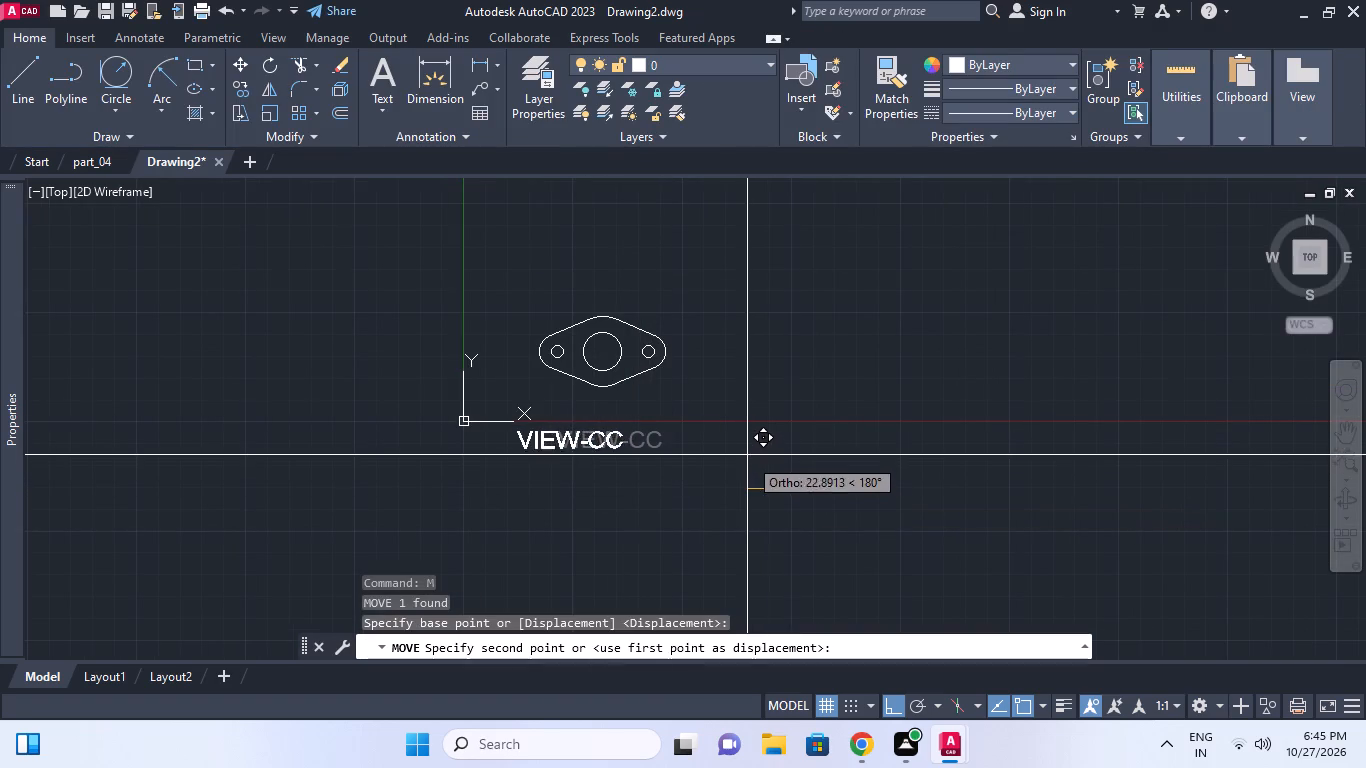
{"action": "key", "text": "F8"}
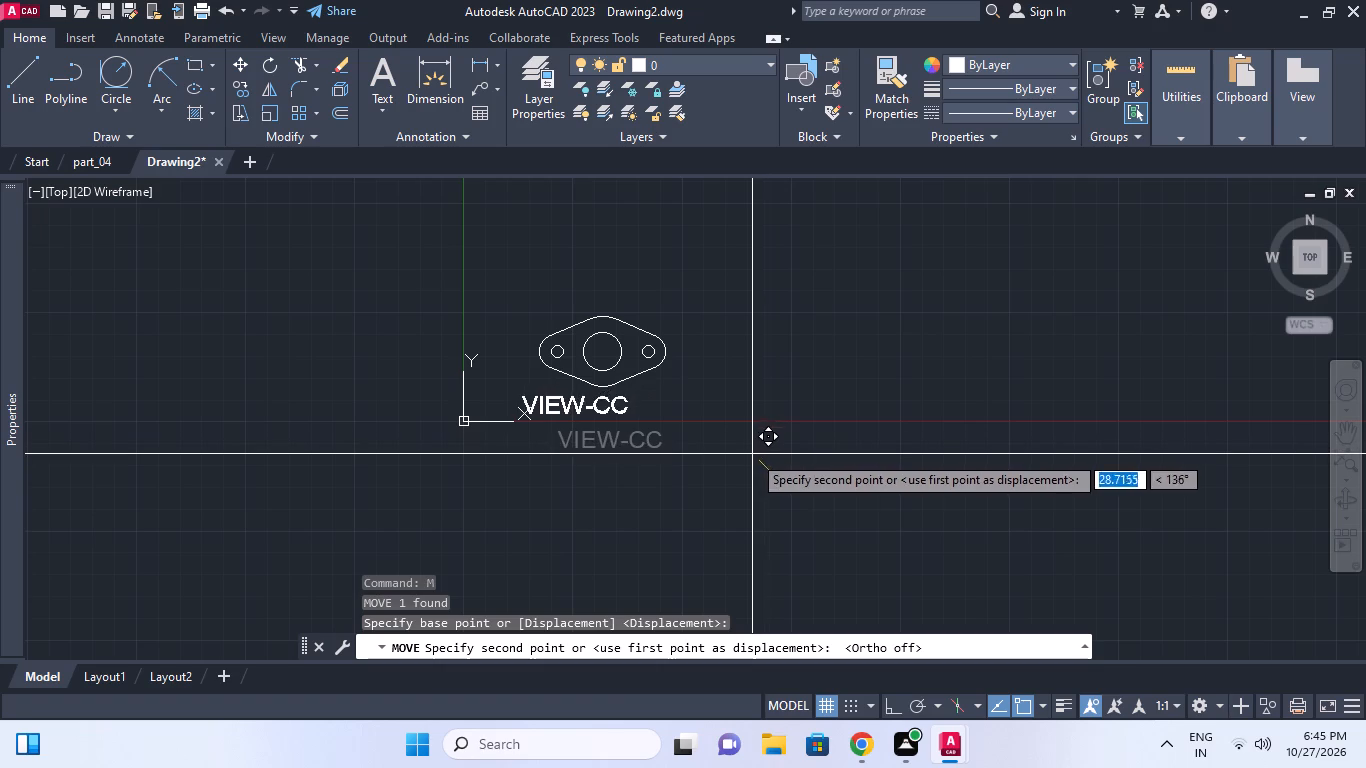
{"action": "left_click", "coordinate": [770, 461]}
{"action": "key", "text": "Escape"}
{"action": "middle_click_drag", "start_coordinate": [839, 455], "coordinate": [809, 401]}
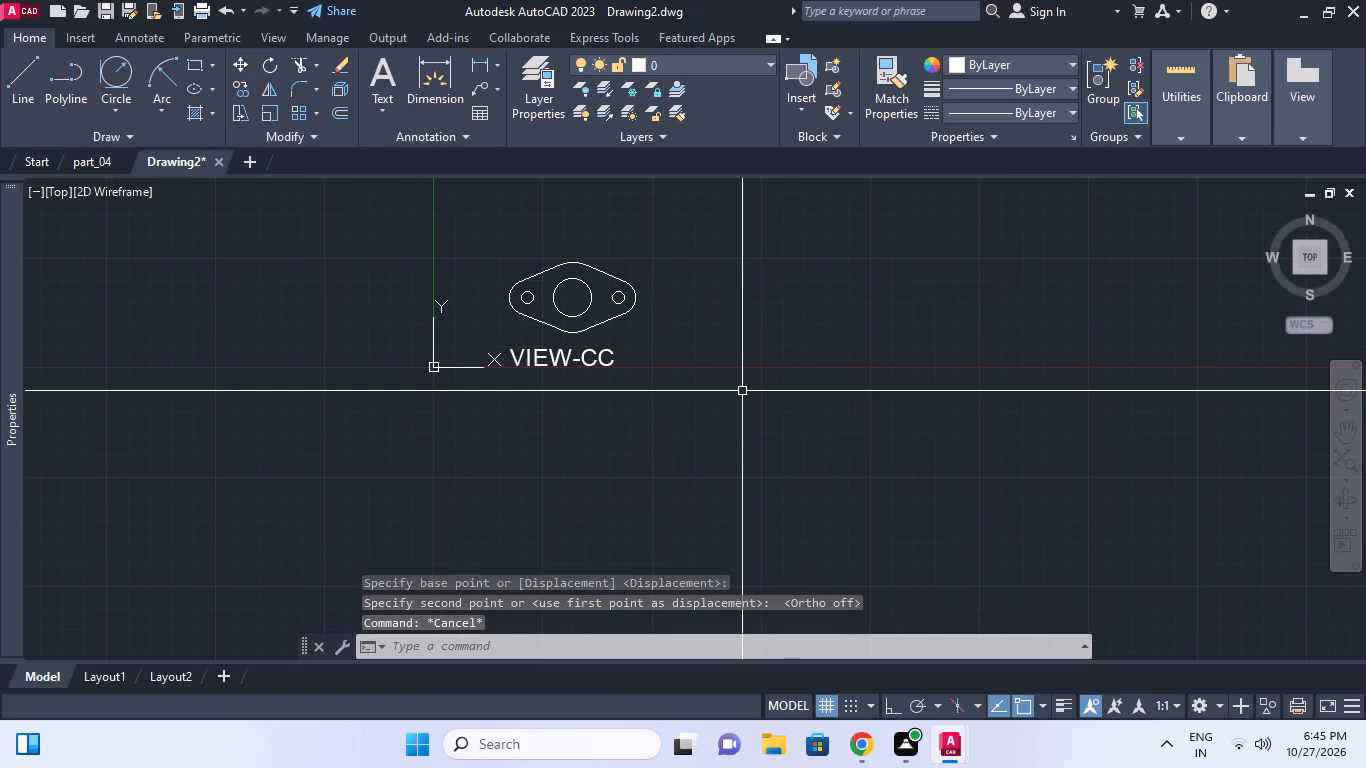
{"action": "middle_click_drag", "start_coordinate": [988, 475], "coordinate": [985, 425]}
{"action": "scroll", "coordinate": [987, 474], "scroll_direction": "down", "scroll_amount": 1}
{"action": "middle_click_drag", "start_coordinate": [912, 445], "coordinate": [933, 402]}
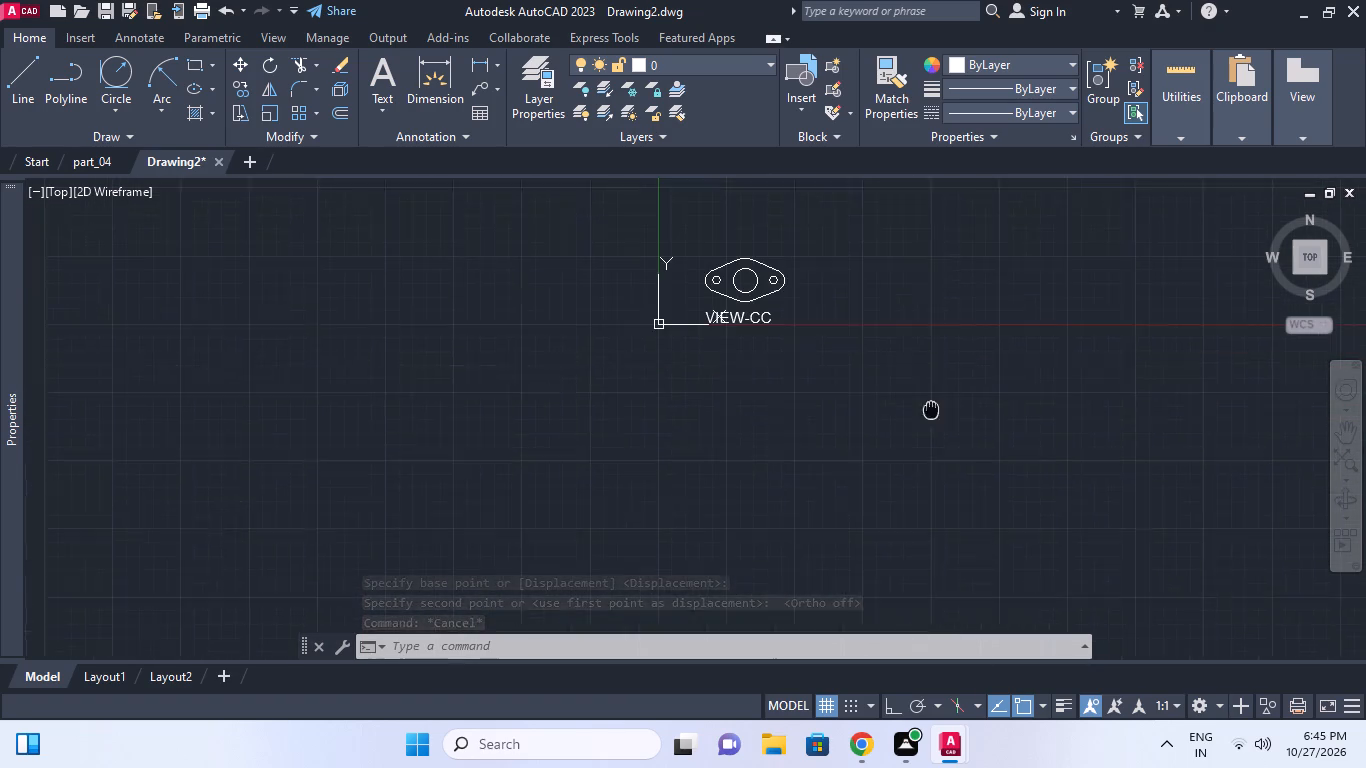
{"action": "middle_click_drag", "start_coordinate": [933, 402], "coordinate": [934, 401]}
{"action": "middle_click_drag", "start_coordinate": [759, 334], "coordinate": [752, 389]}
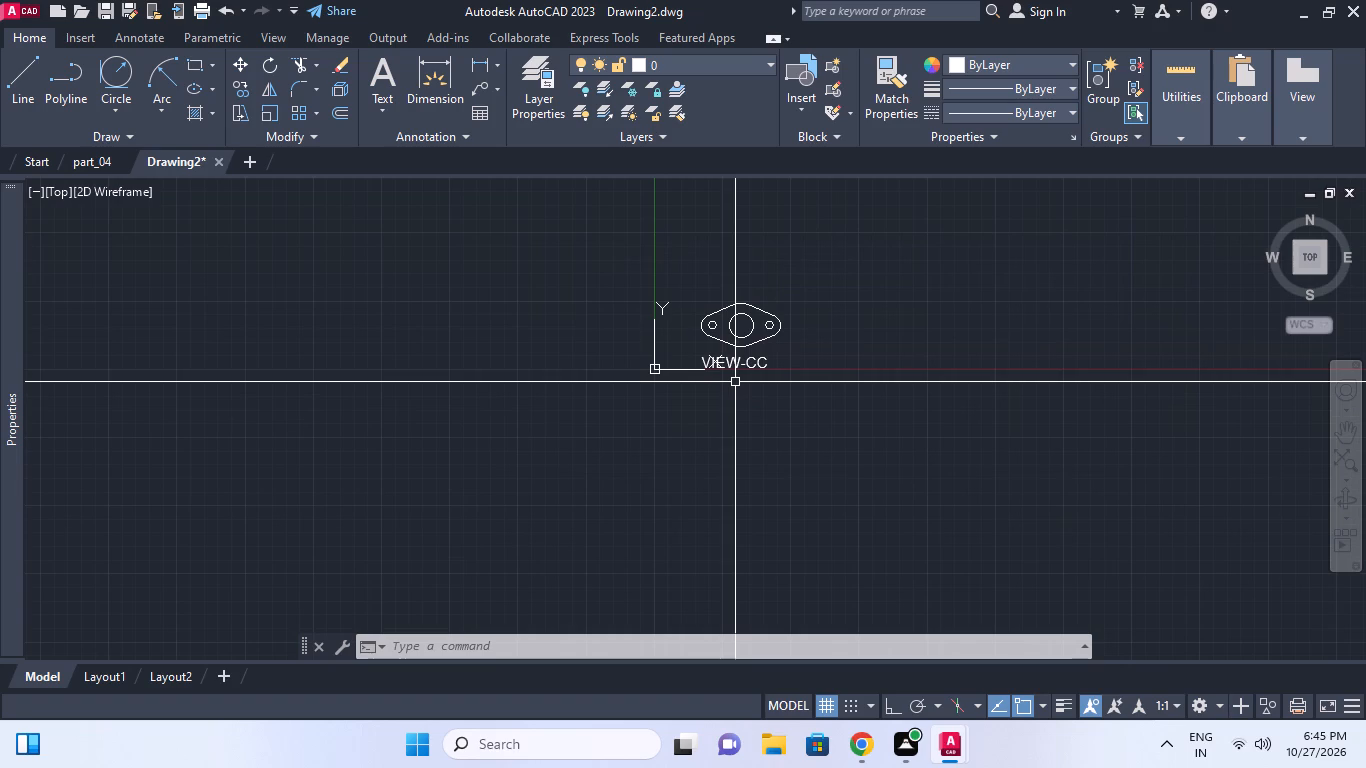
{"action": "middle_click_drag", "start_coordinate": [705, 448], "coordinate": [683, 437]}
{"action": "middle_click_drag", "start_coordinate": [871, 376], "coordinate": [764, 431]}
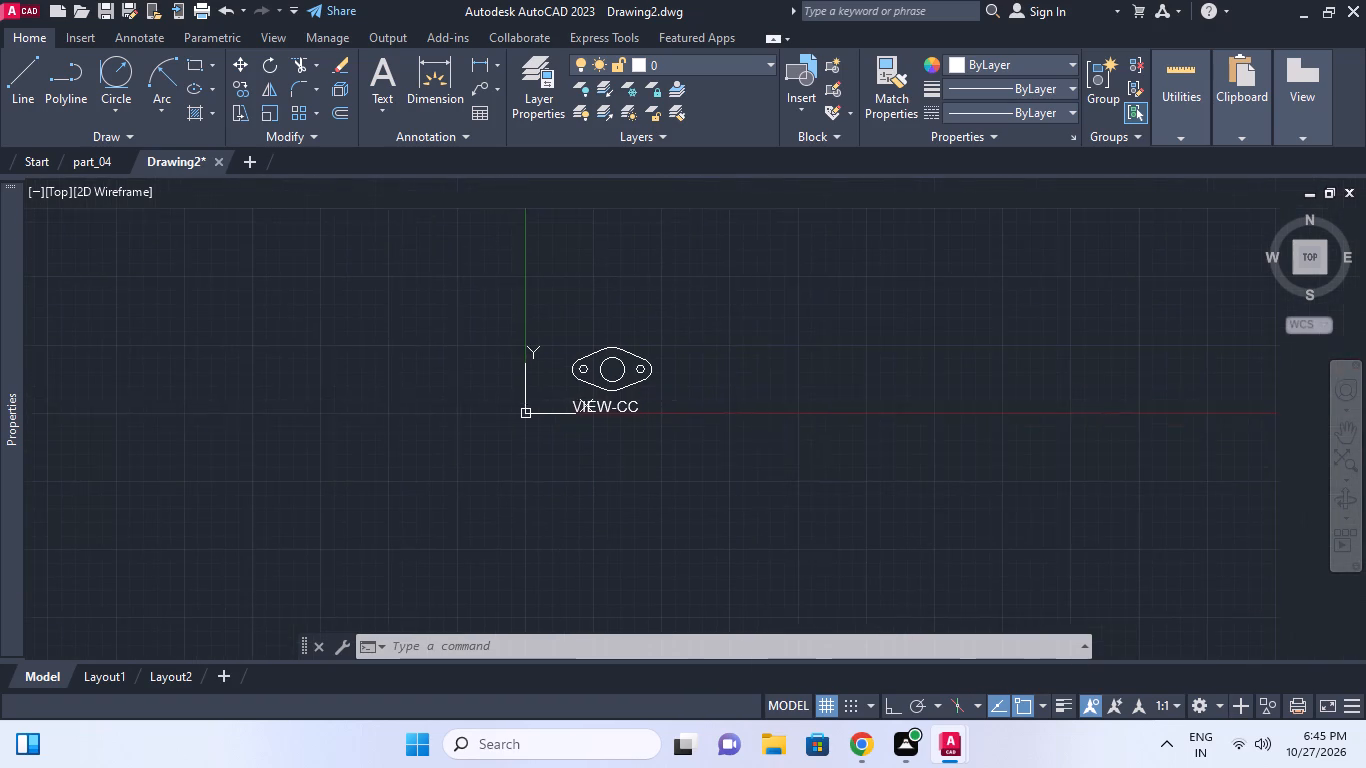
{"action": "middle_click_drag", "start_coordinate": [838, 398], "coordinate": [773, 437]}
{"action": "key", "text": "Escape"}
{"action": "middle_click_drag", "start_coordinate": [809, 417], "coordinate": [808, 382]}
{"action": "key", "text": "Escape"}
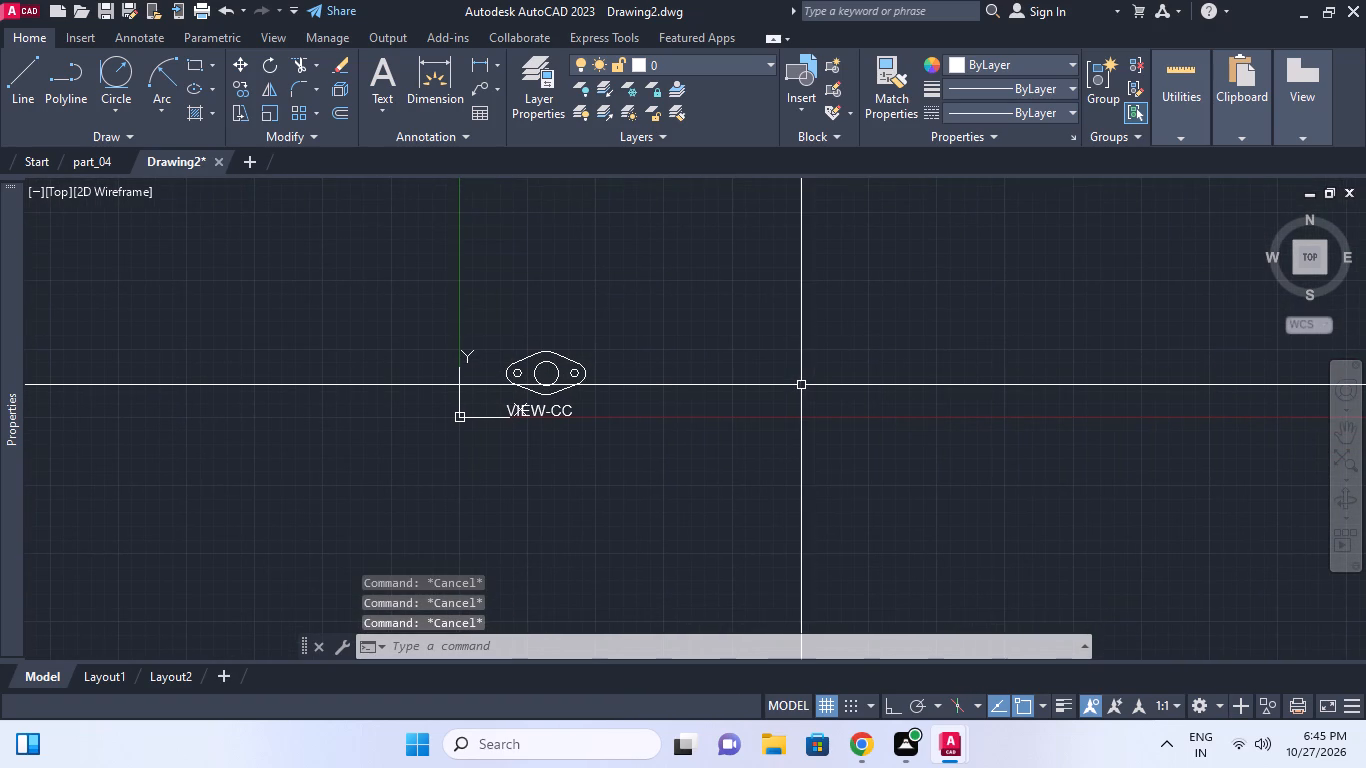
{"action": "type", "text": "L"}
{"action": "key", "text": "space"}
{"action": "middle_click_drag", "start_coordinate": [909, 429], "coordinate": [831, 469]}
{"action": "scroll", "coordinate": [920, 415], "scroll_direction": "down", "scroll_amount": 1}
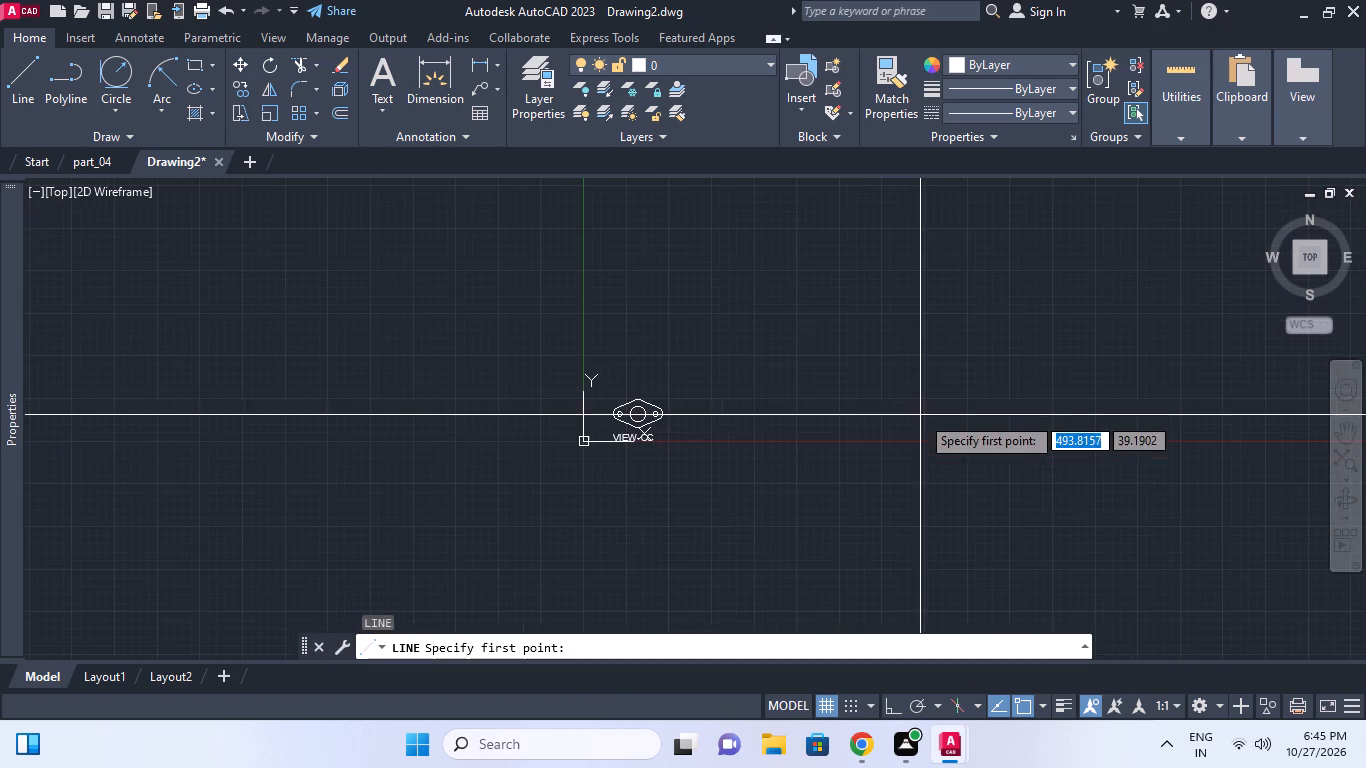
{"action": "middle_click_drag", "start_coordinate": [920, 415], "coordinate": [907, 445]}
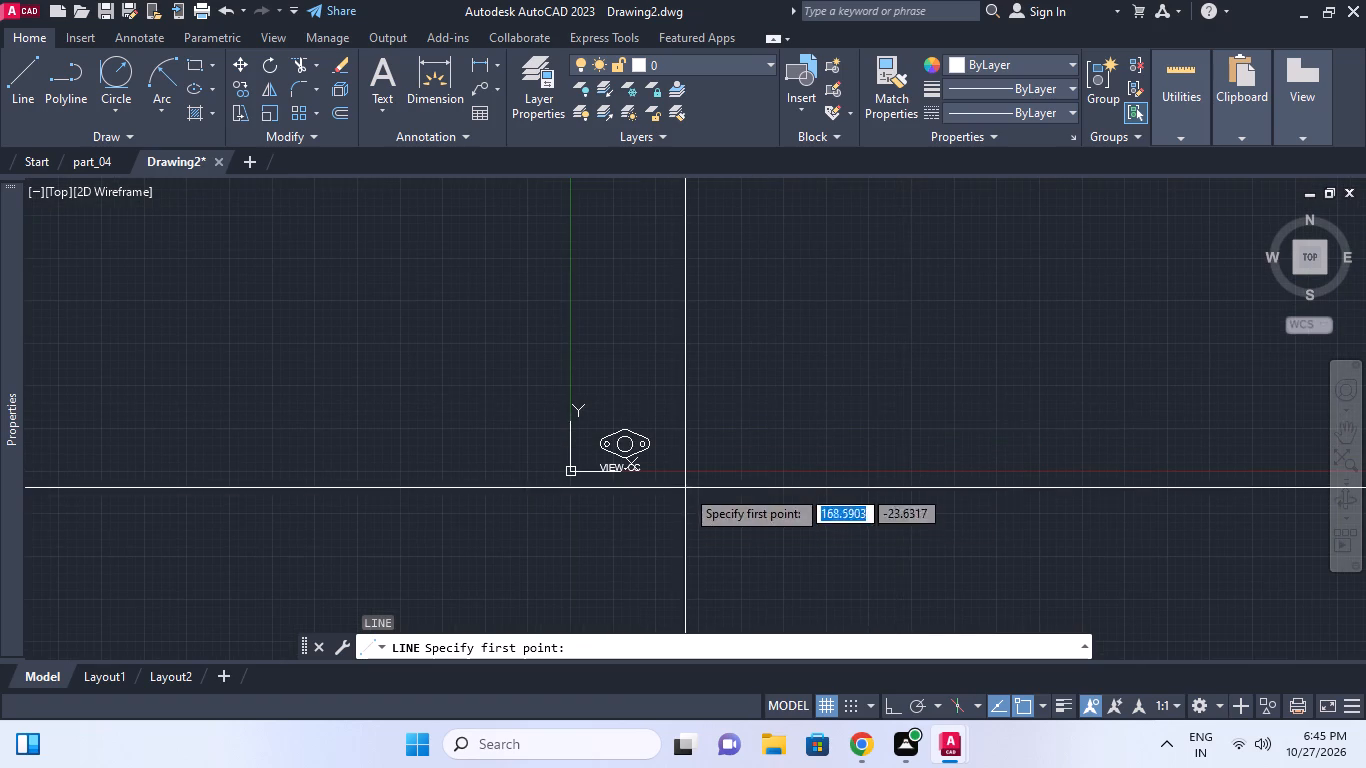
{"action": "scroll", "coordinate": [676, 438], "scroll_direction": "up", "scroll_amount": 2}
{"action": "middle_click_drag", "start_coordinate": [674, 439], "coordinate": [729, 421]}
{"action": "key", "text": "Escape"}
Move the VIEW-CC label slightly down and to the right so it sits centred below the flange.
{"action": "scroll", "coordinate": [634, 495], "scroll_direction": "up", "scroll_amount": 1}
{"action": "left_click", "coordinate": [634, 495]}
{"action": "middle_click", "coordinate": [636, 495]}
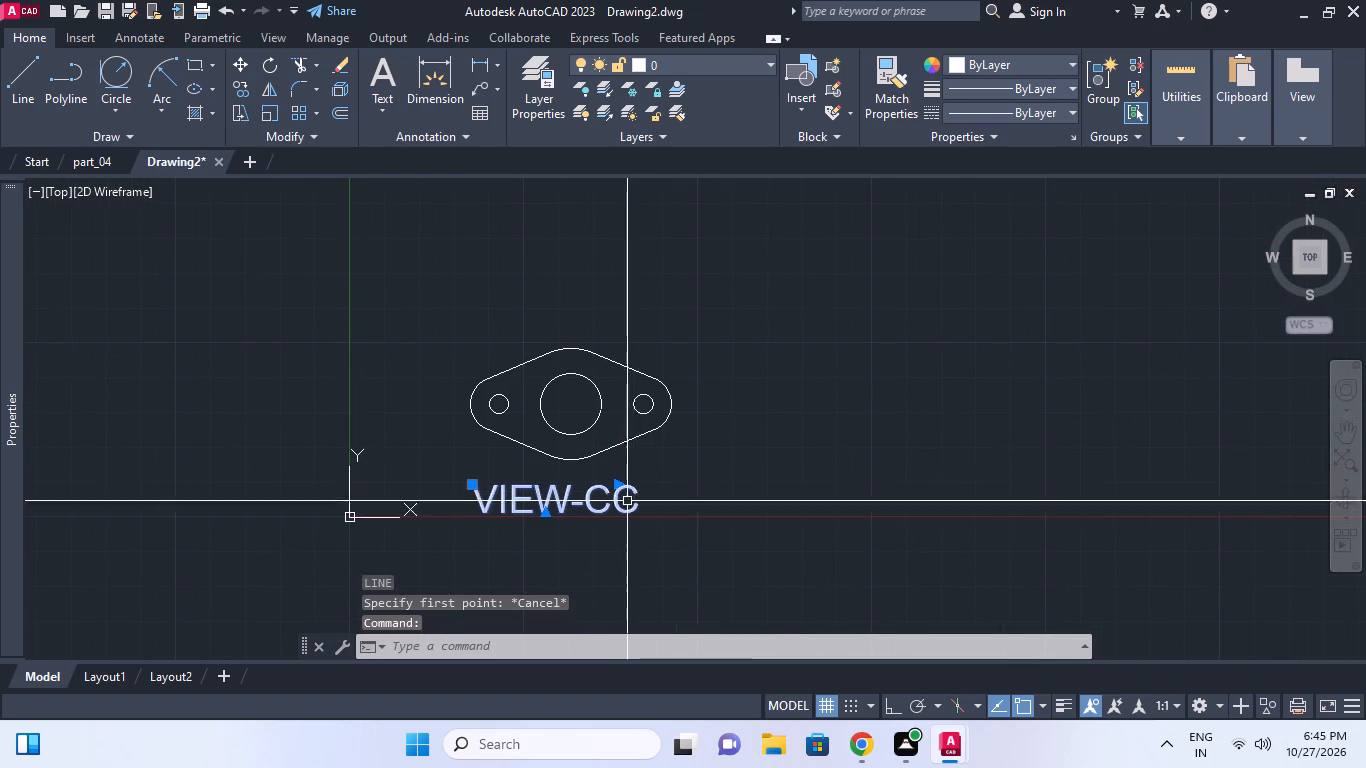
{"action": "key", "text": "m"}
{"action": "key", "text": "space"}
{"action": "left_click", "coordinate": [681, 529]}
{"action": "left_click", "coordinate": [694, 551]}
{"action": "key", "text": "Escape"}
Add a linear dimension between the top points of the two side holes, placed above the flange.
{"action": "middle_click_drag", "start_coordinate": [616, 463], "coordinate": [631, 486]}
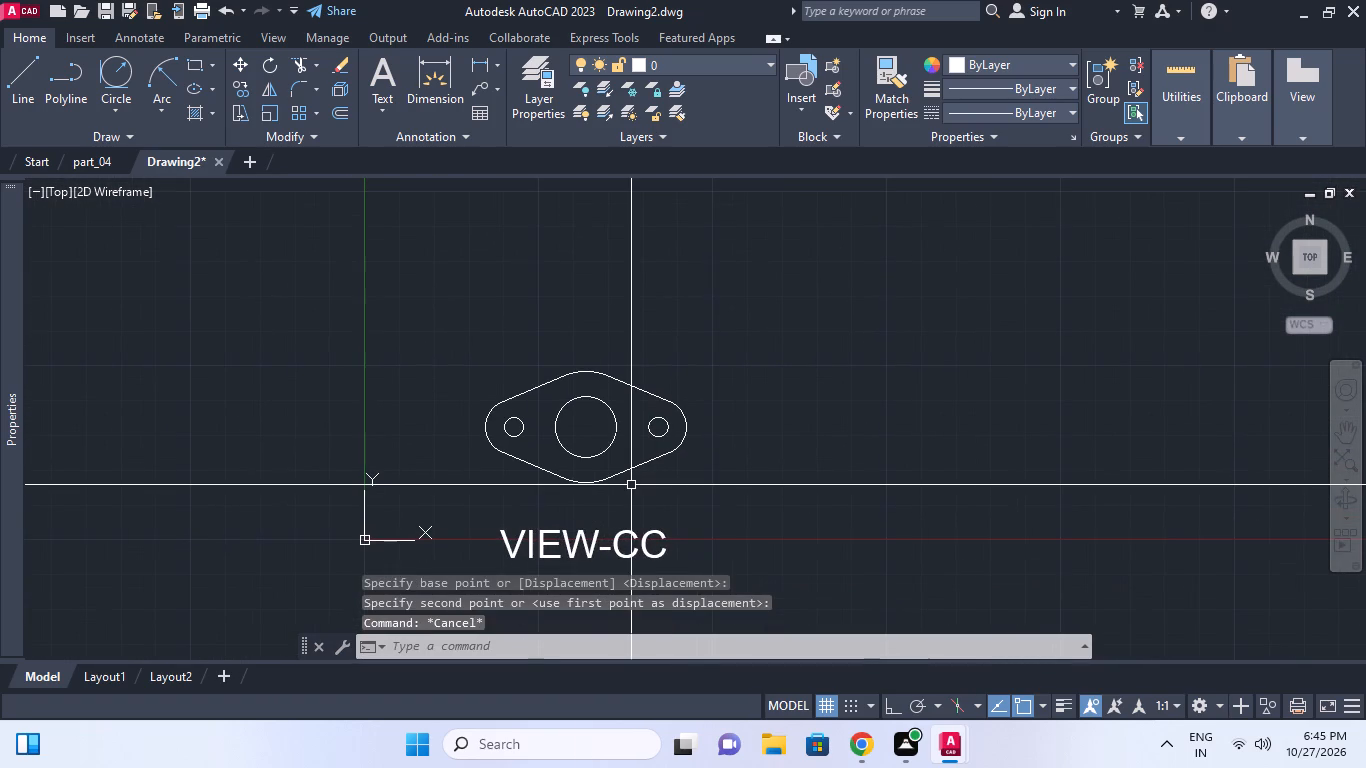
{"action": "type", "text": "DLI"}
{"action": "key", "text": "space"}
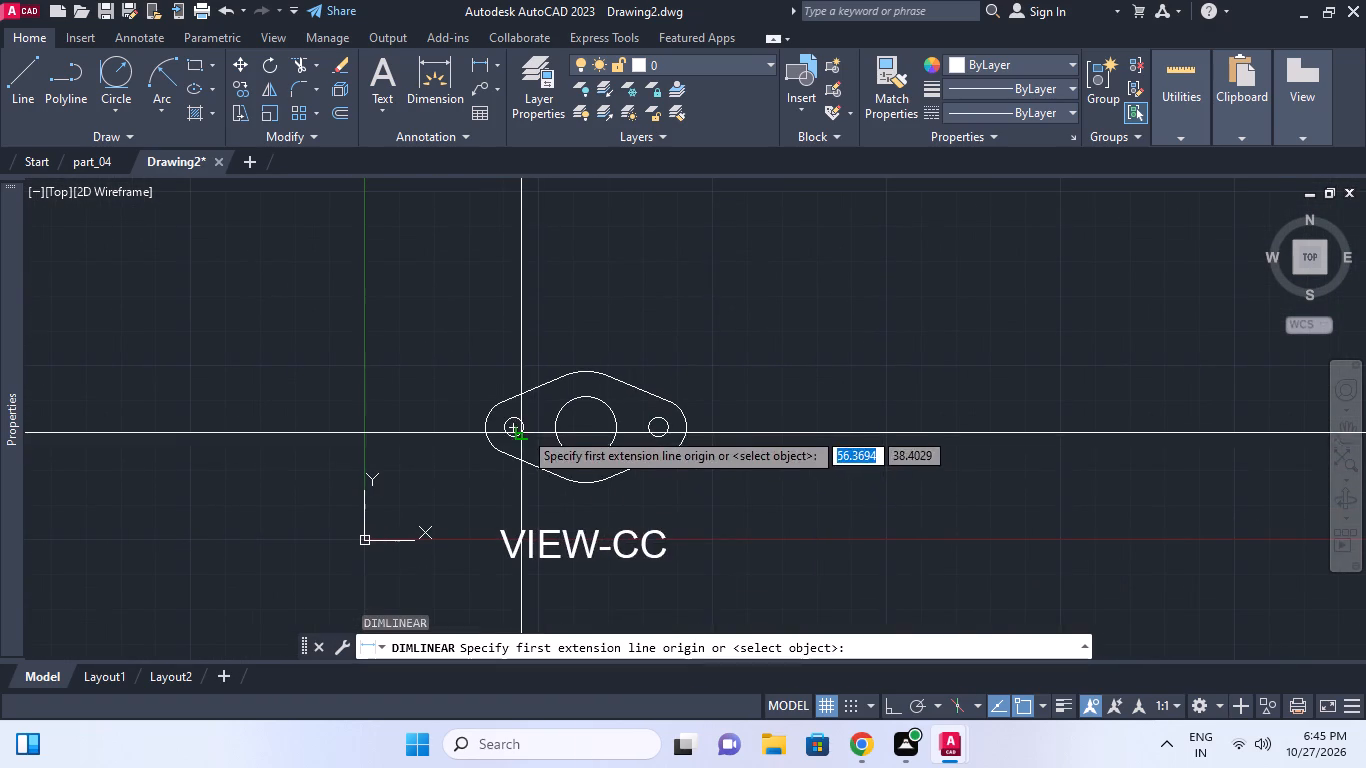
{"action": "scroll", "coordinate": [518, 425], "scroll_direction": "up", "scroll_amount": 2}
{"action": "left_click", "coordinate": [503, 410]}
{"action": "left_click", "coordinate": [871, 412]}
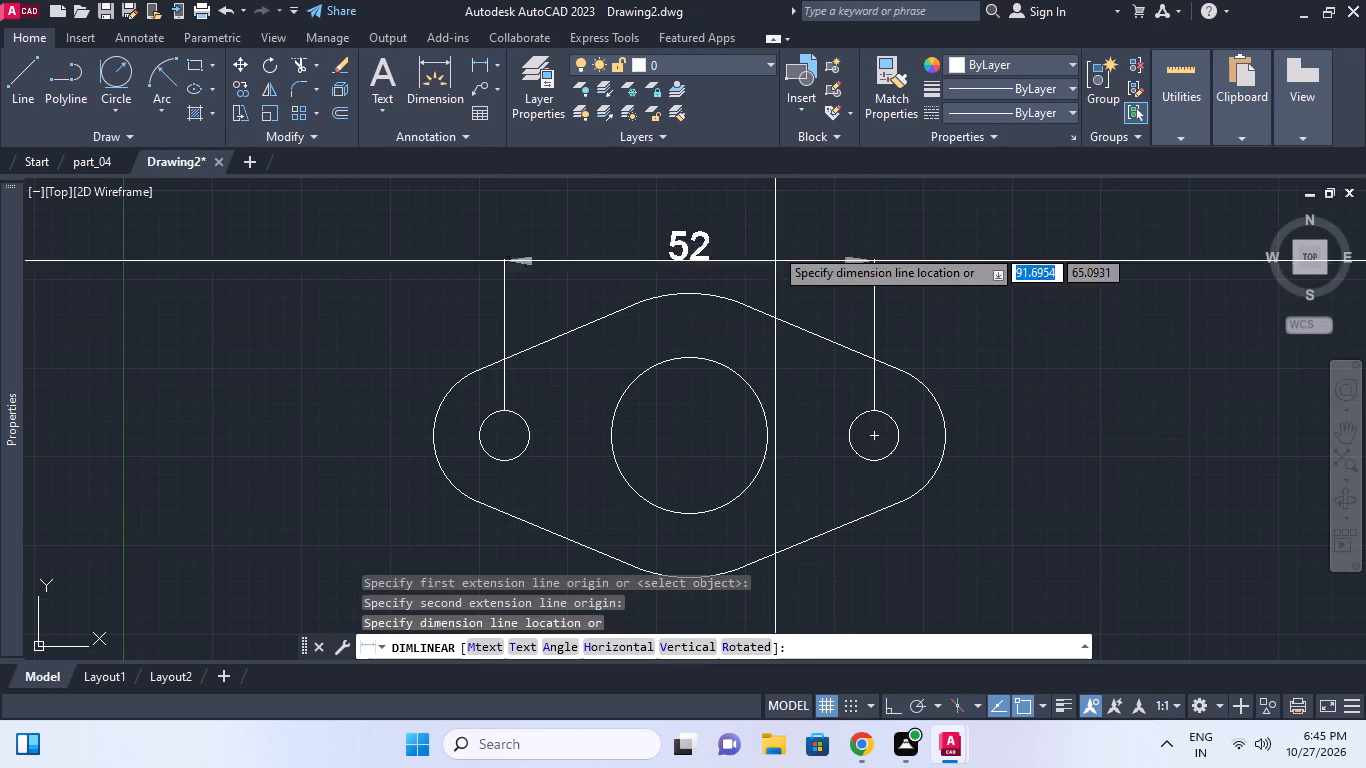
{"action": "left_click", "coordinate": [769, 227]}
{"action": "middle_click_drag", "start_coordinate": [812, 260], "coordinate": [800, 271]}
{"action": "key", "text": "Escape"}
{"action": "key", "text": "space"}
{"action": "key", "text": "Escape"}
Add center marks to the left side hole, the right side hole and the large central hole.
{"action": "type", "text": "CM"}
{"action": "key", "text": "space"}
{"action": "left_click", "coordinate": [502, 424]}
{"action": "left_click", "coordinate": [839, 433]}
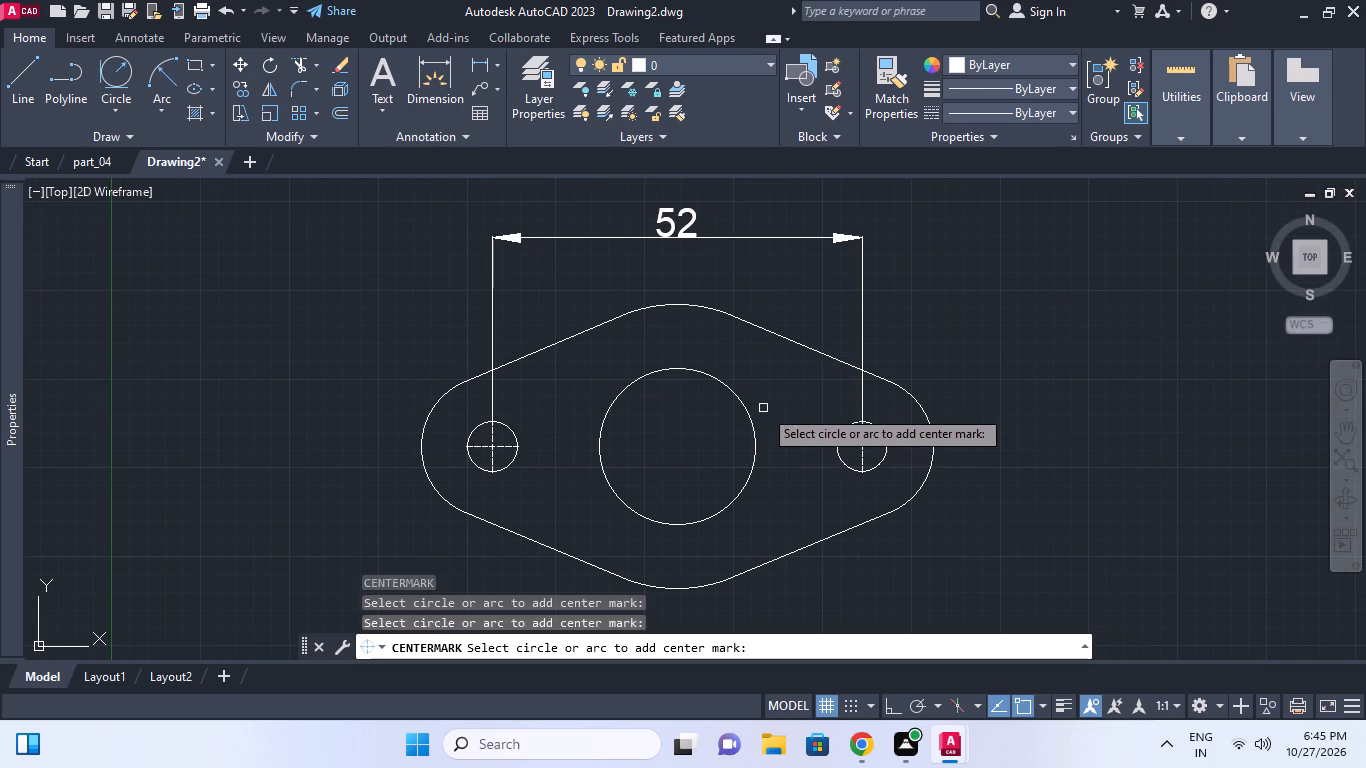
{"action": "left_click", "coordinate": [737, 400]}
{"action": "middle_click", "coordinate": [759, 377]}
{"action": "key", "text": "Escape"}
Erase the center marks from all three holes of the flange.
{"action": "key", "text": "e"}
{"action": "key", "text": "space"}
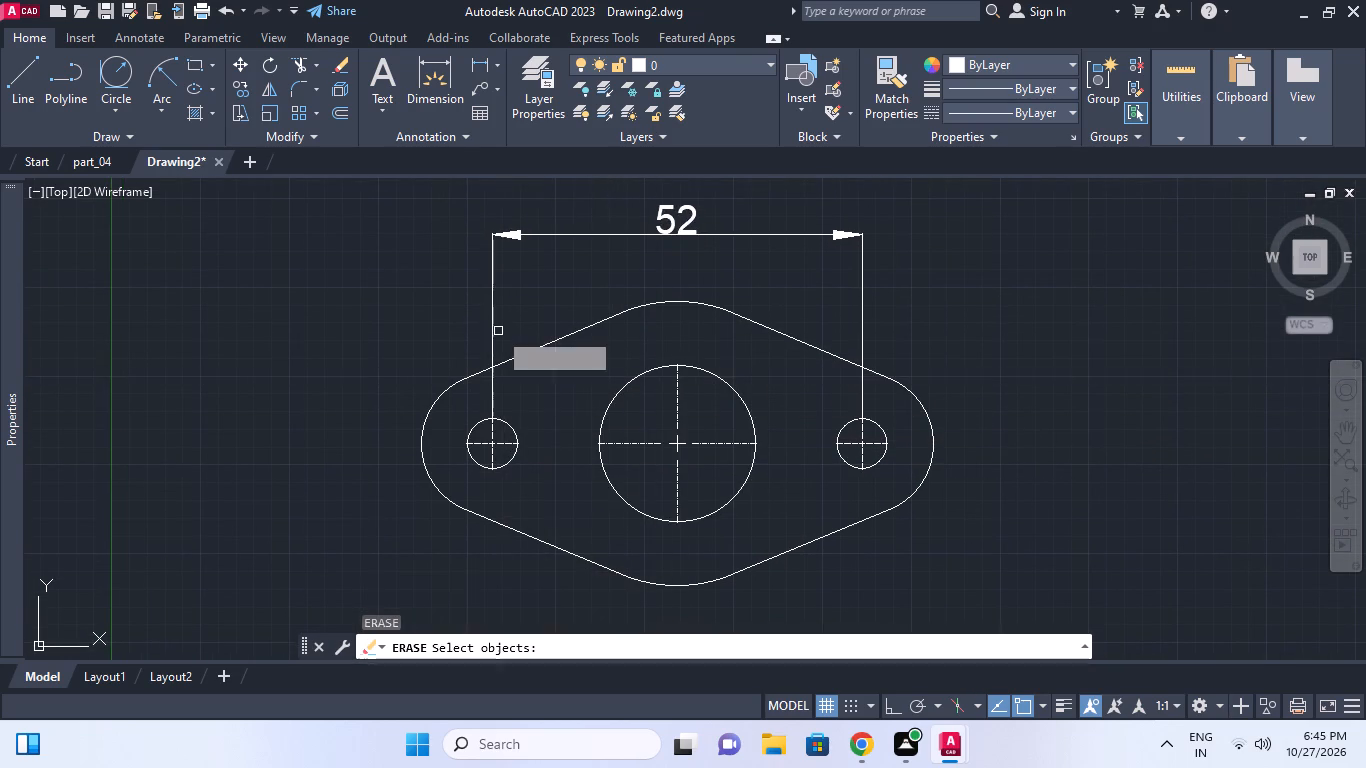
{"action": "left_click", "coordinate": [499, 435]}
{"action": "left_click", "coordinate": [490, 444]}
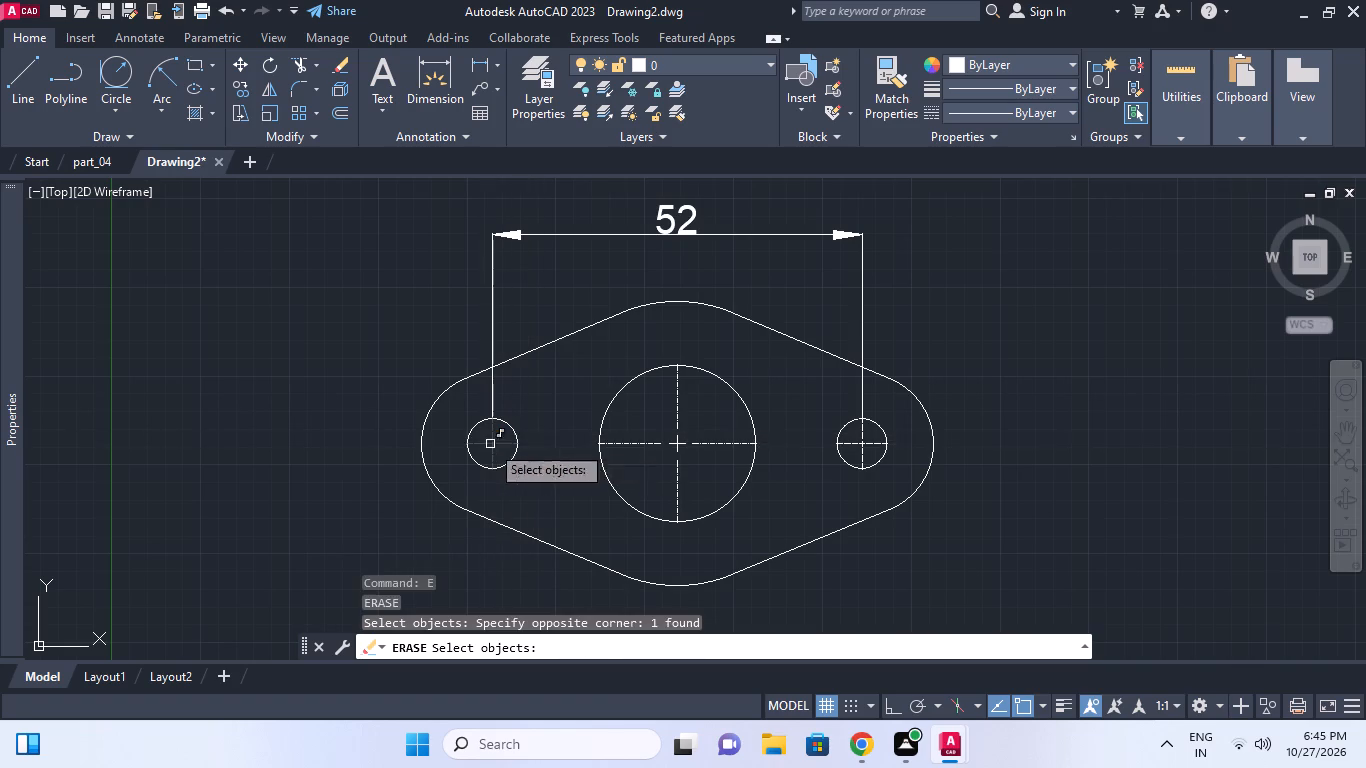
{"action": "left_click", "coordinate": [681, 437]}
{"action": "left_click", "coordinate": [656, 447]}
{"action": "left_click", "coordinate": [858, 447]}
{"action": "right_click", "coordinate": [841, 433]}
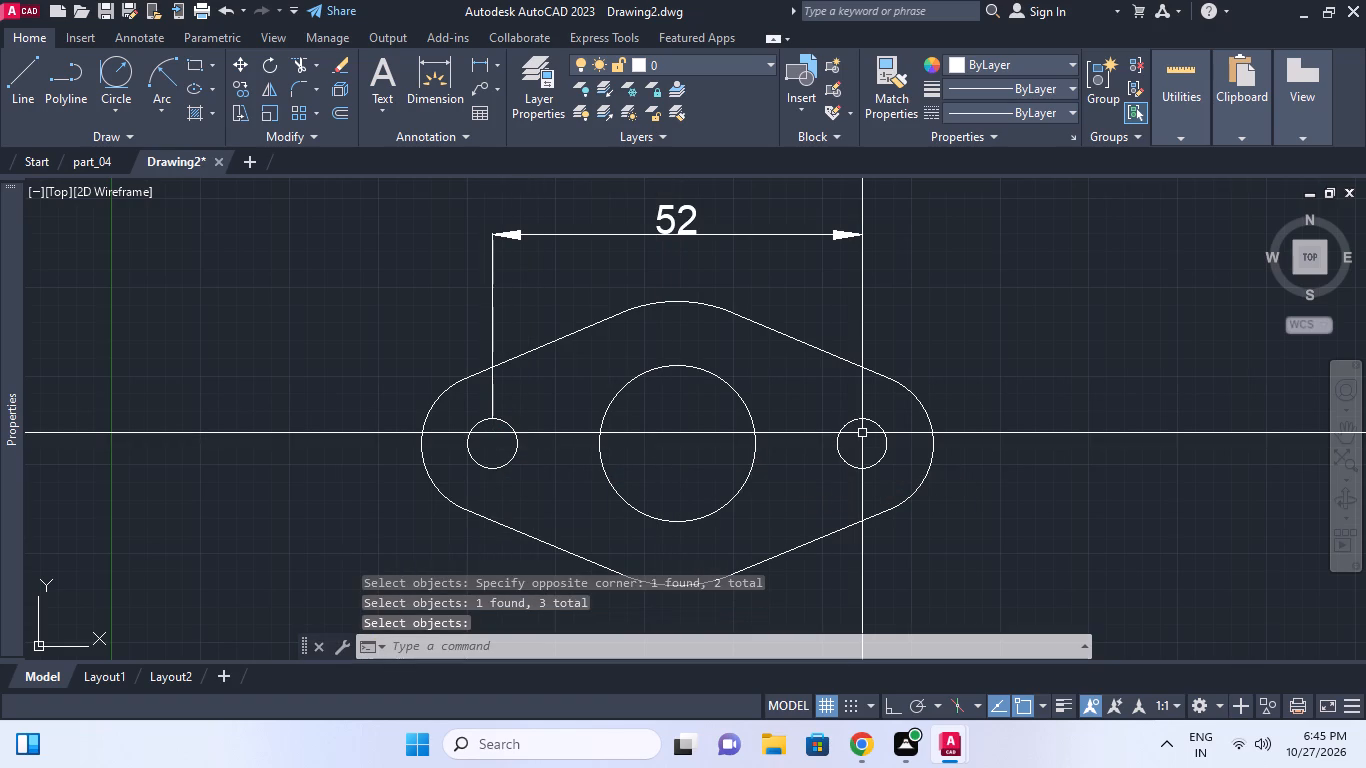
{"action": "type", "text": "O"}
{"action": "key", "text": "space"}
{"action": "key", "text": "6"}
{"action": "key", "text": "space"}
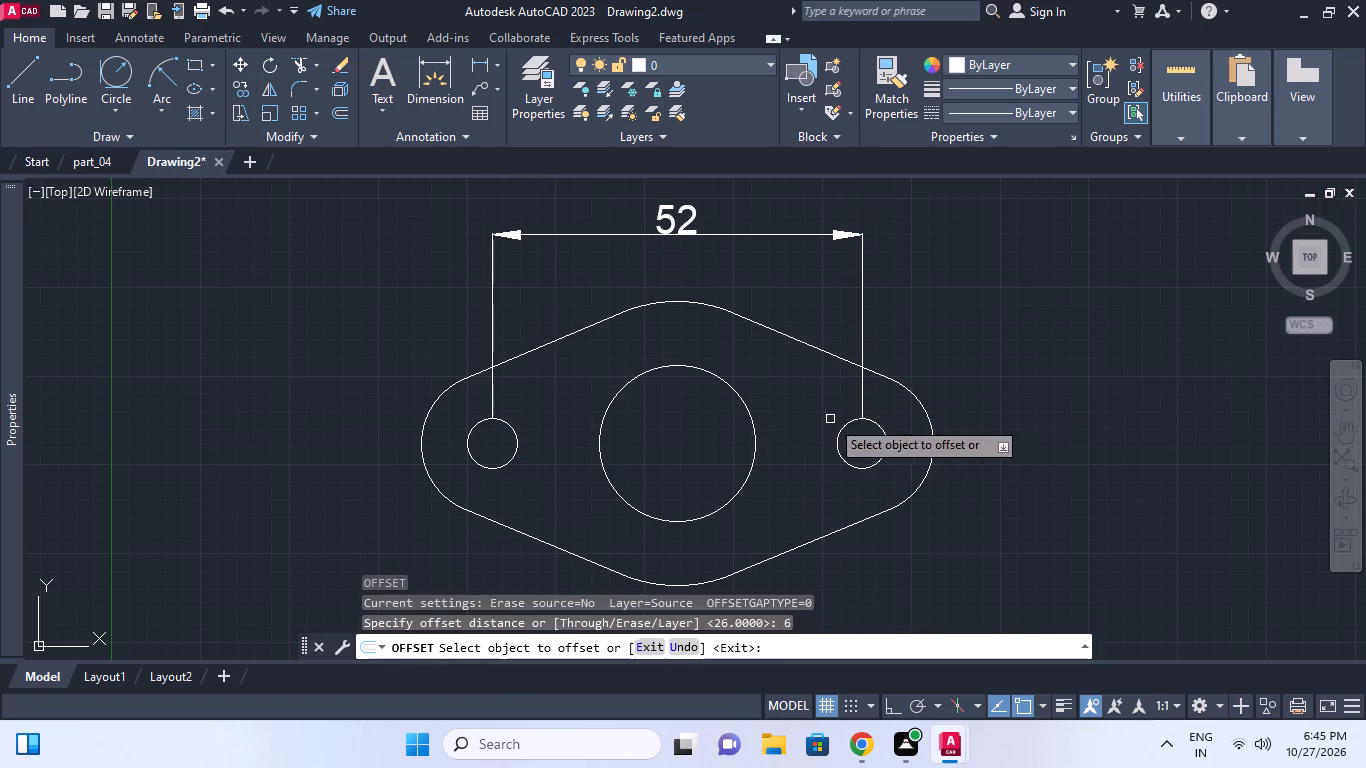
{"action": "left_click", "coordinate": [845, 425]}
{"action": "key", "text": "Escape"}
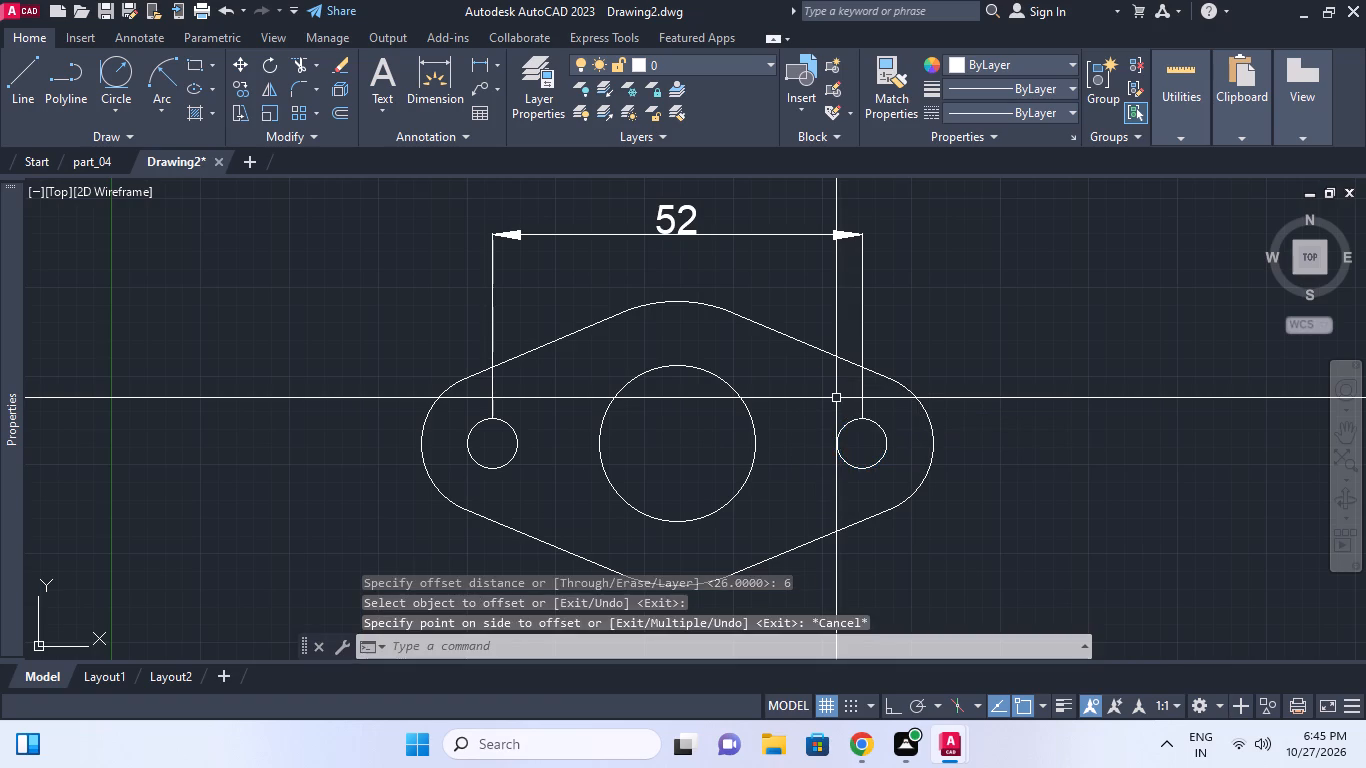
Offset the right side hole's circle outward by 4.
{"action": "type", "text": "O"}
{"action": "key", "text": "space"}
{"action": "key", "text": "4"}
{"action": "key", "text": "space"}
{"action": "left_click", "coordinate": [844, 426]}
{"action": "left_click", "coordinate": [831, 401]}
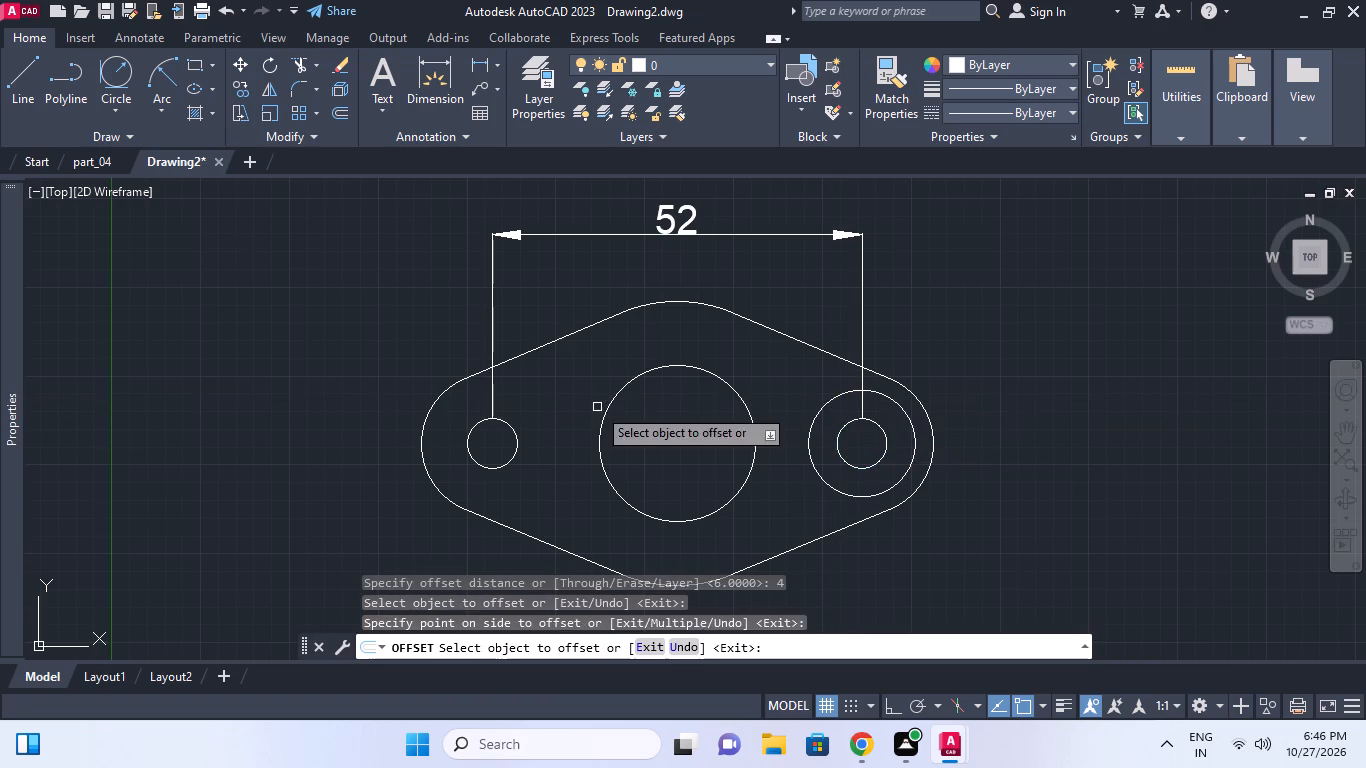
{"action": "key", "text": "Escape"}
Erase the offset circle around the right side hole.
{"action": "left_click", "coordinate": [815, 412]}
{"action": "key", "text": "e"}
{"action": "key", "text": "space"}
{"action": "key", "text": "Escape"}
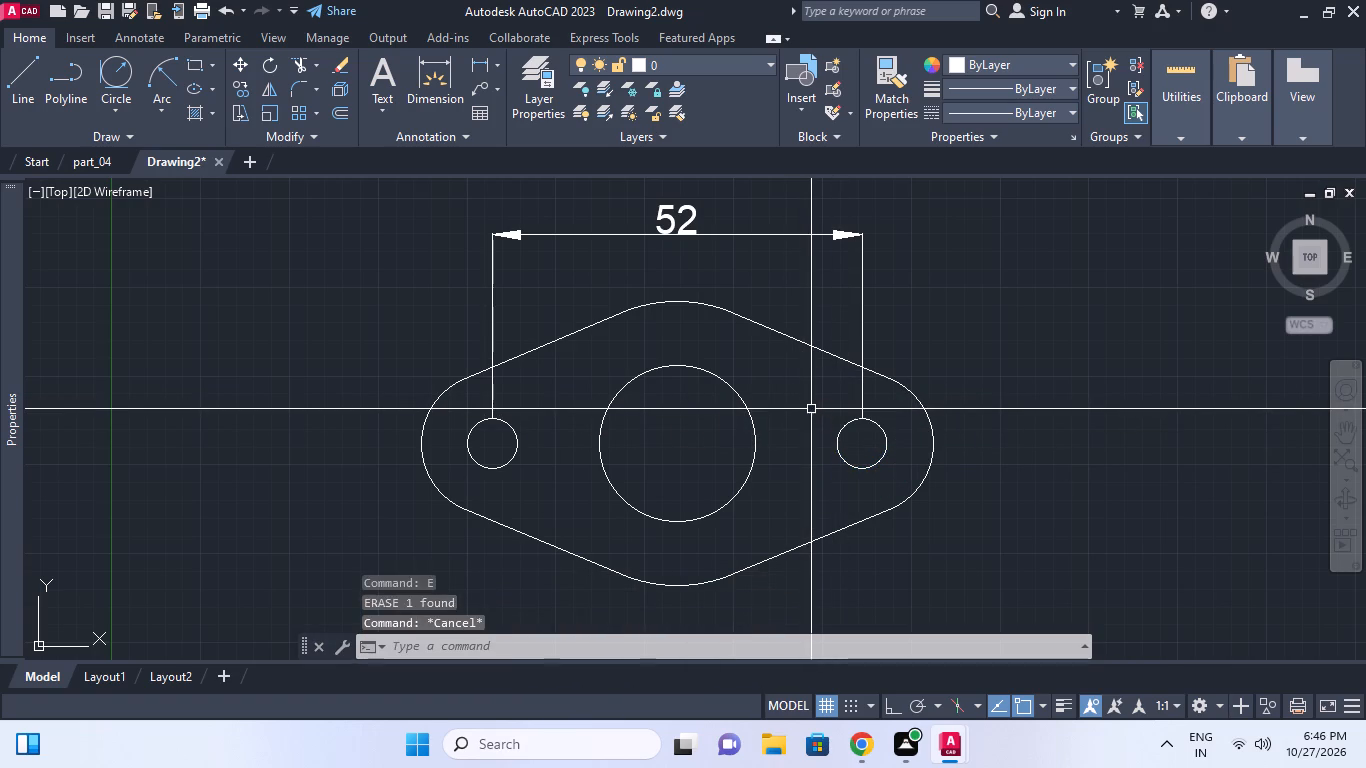
Offset the circles of both side holes and the central hole outward by 3 as helper circles.
{"action": "type", "text": "O"}
{"action": "key", "text": "space"}
{"action": "type", "text": "3"}
{"action": "key", "text": "space"}
{"action": "left_click", "coordinate": [842, 424]}
{"action": "left_click", "coordinate": [823, 402]}
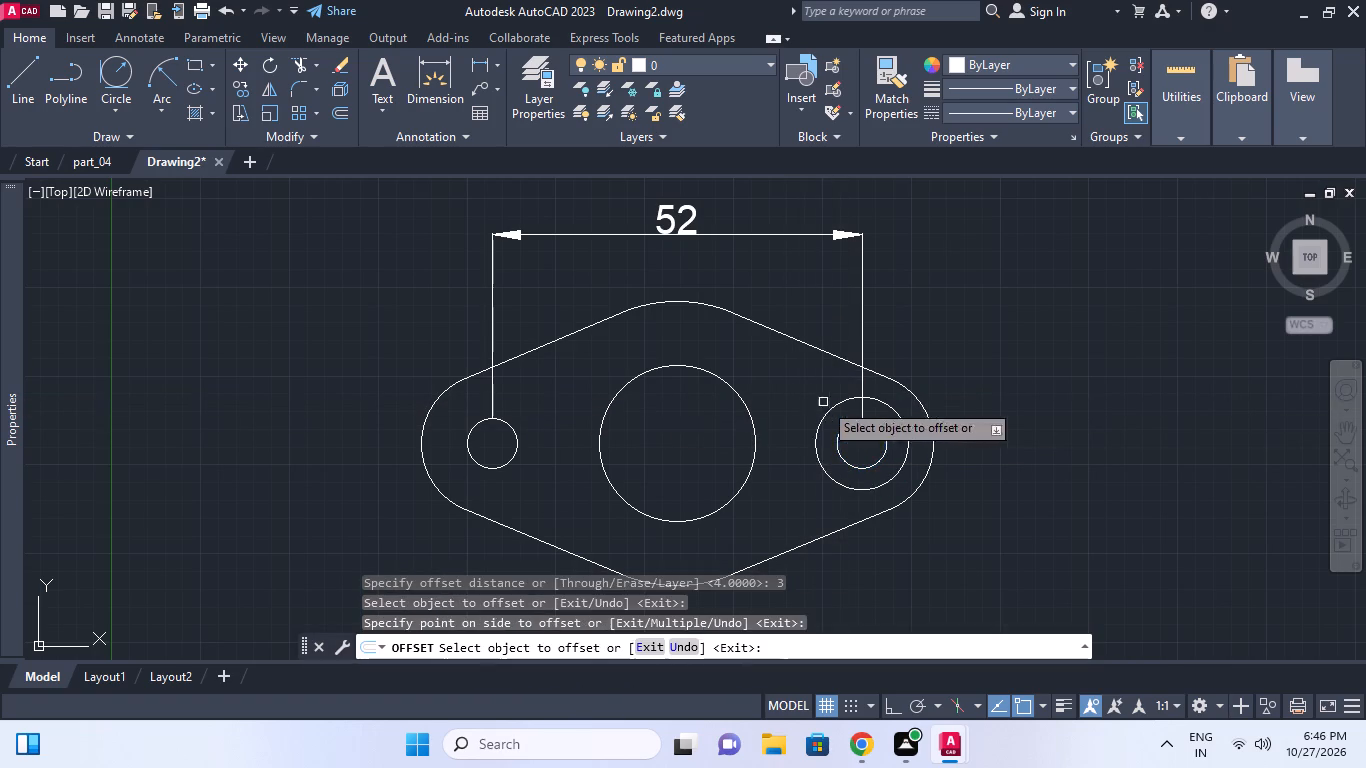
{"action": "left_click", "coordinate": [505, 425]}
{"action": "left_click", "coordinate": [525, 385]}
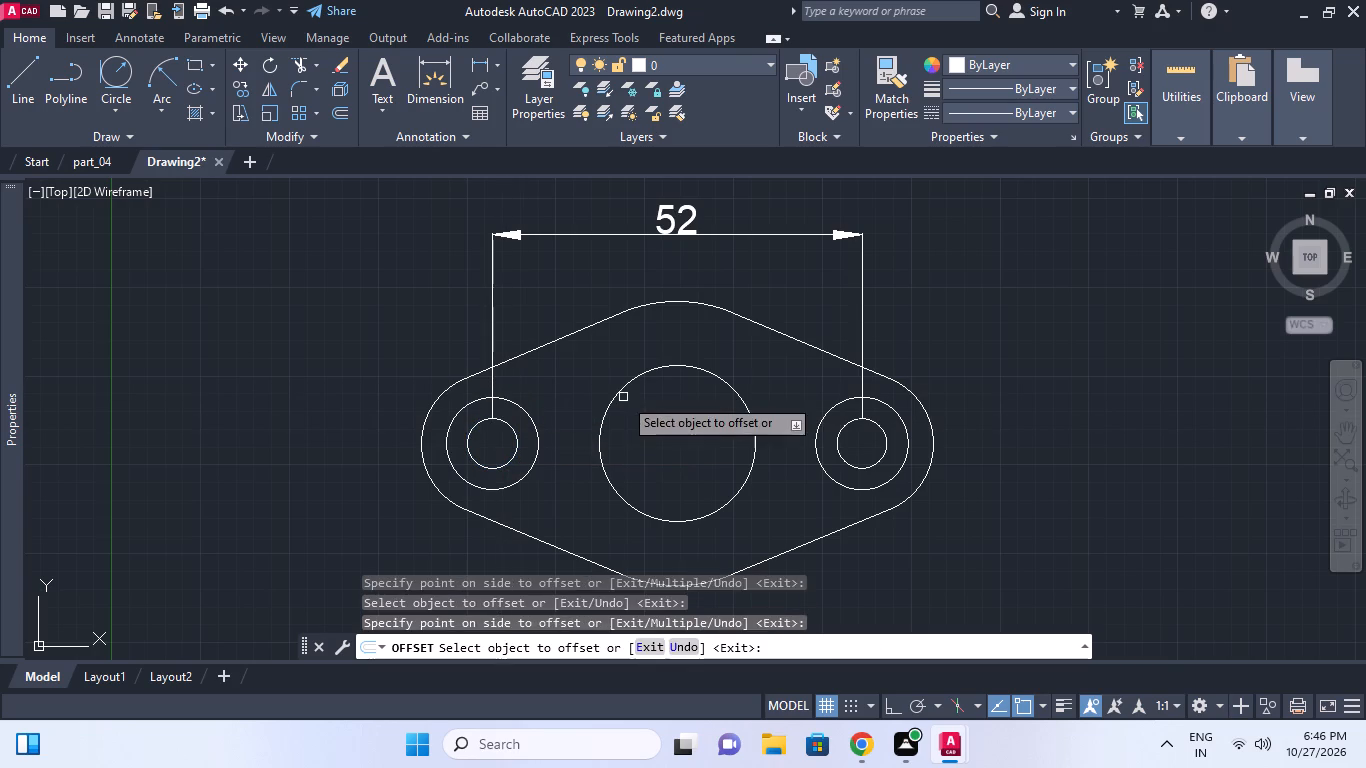
{"action": "left_click", "coordinate": [628, 388]}
{"action": "left_click", "coordinate": [612, 368]}
{"action": "key", "text": "Escape"}
{"action": "middle_click", "coordinate": [624, 381]}
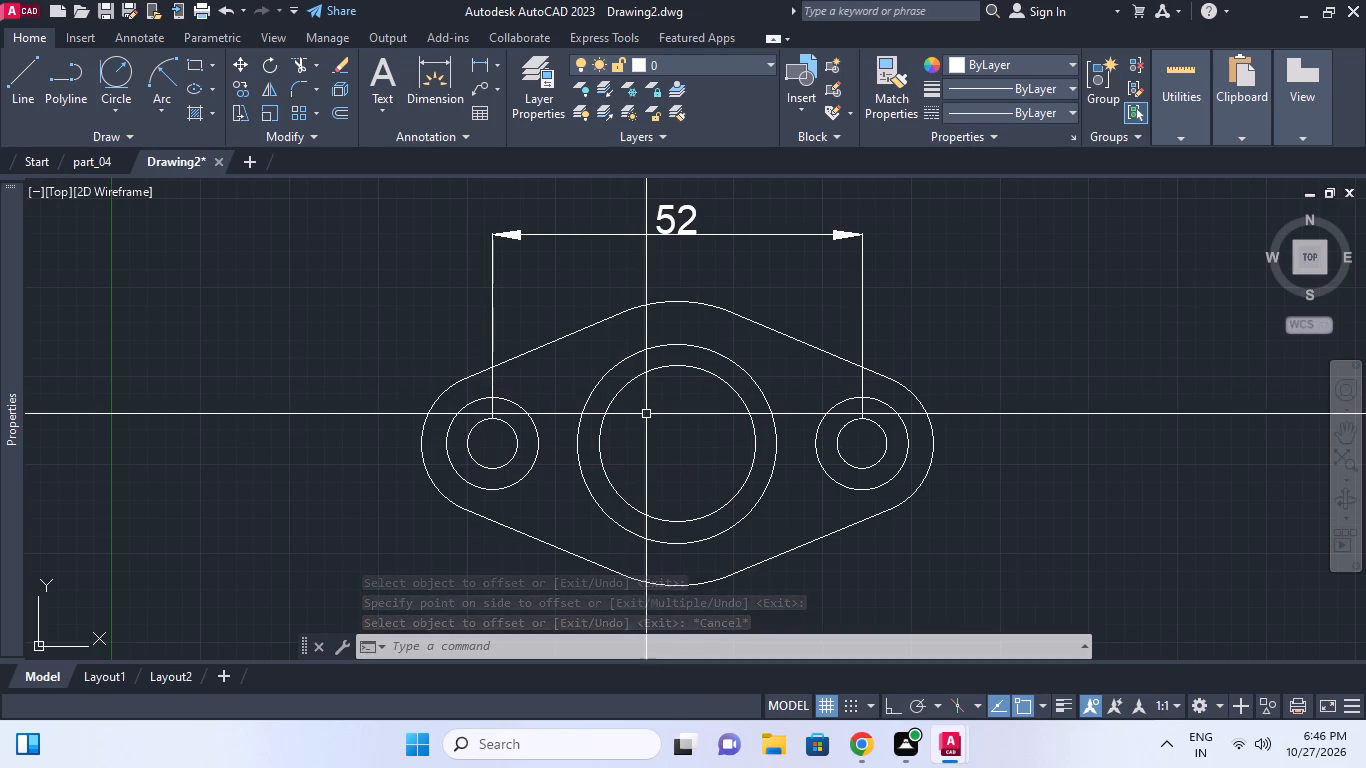
Add center marks to the three outer helper circles around the side holes and the central hole.
{"action": "key", "text": "c"}
{"action": "key", "text": "m"}
{"action": "key", "text": "space"}
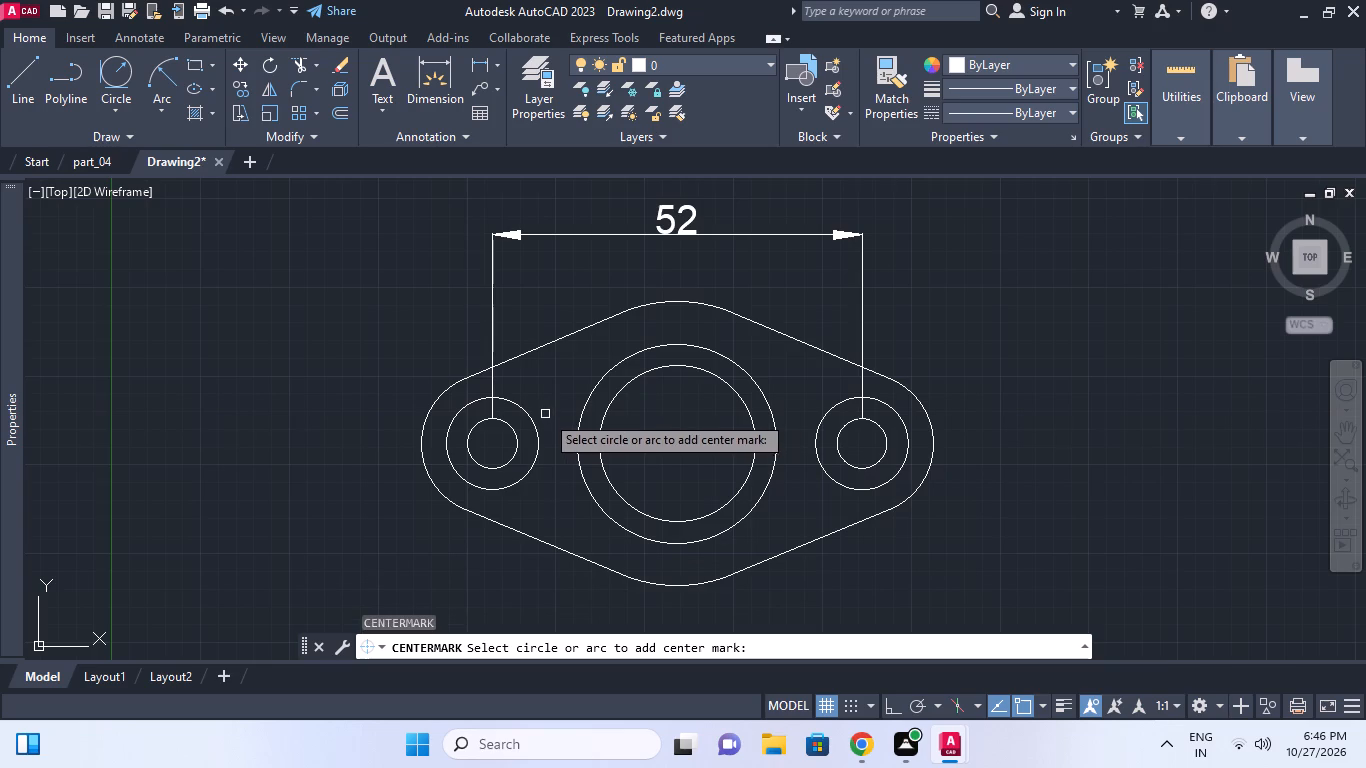
{"action": "left_click", "coordinate": [518, 412]}
{"action": "left_click", "coordinate": [645, 354]}
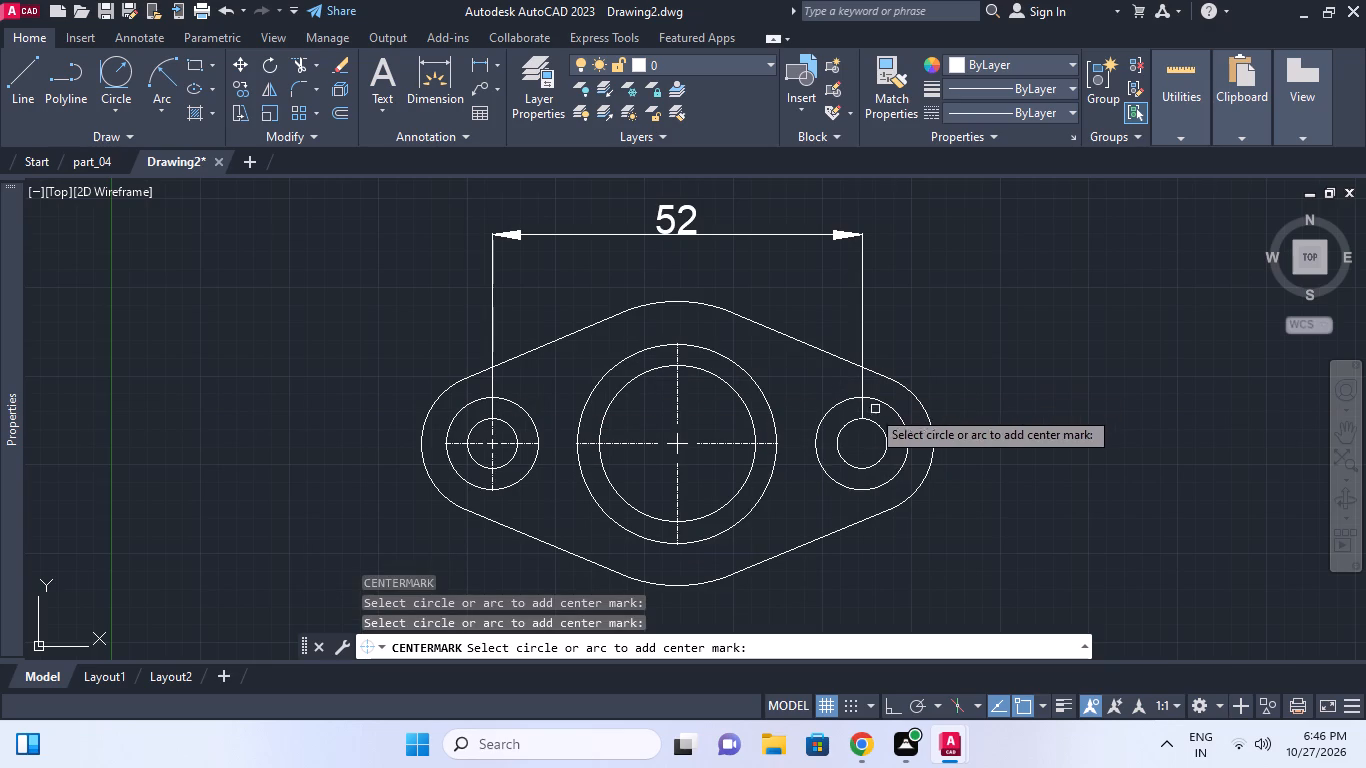
{"action": "left_click", "coordinate": [850, 400]}
{"action": "key", "text": "Escape"}
Erase the three outer helper circles, leaving their center marks in place on the holes.
{"action": "left_click", "coordinate": [831, 414]}
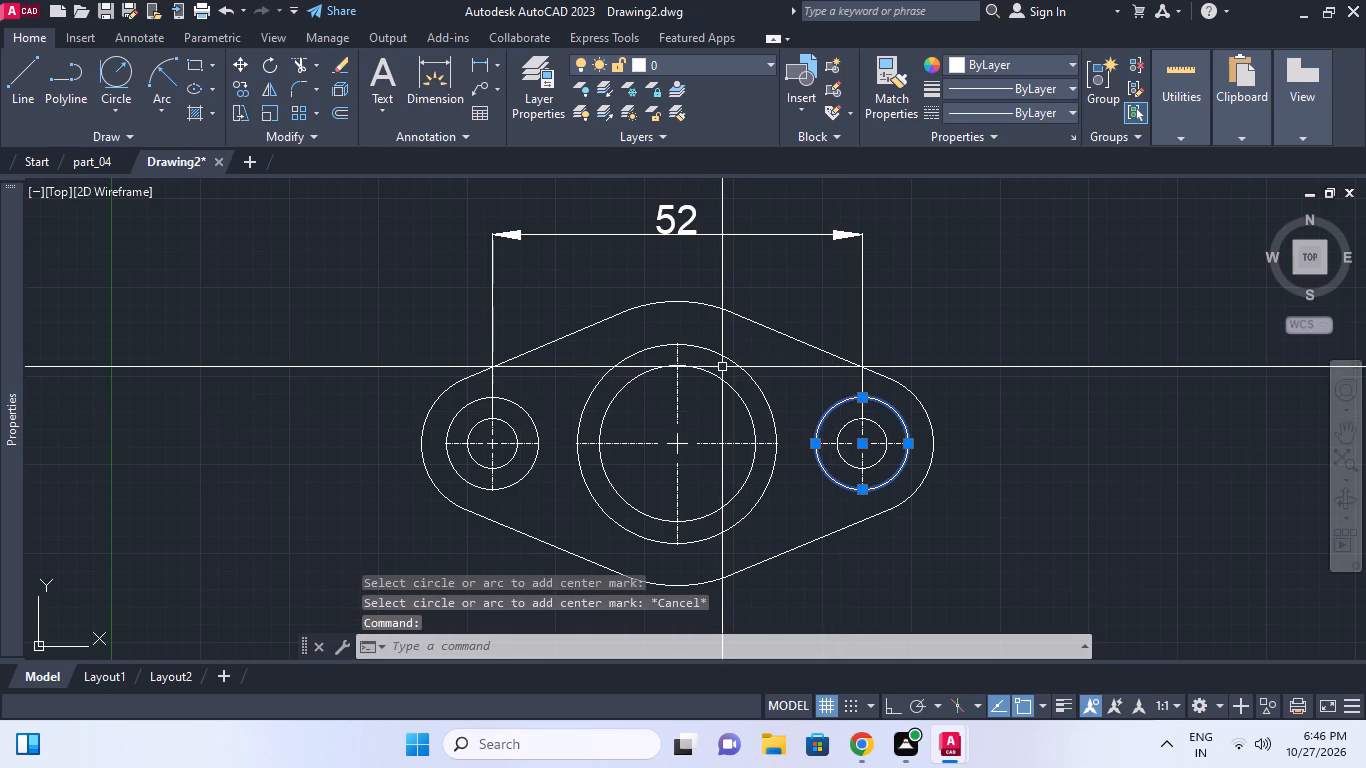
{"action": "left_click", "coordinate": [725, 358]}
{"action": "left_click", "coordinate": [519, 401]}
{"action": "key", "text": "e"}
{"action": "key", "text": "space"}
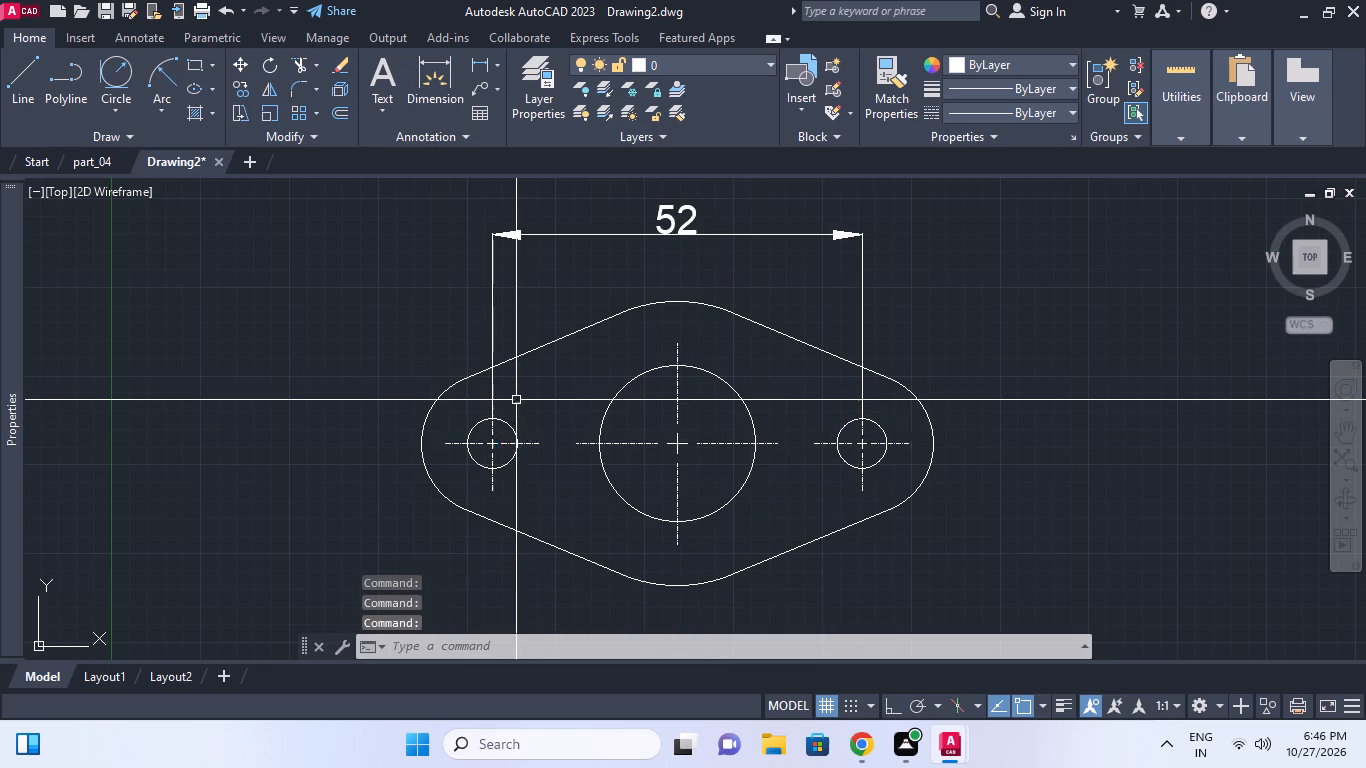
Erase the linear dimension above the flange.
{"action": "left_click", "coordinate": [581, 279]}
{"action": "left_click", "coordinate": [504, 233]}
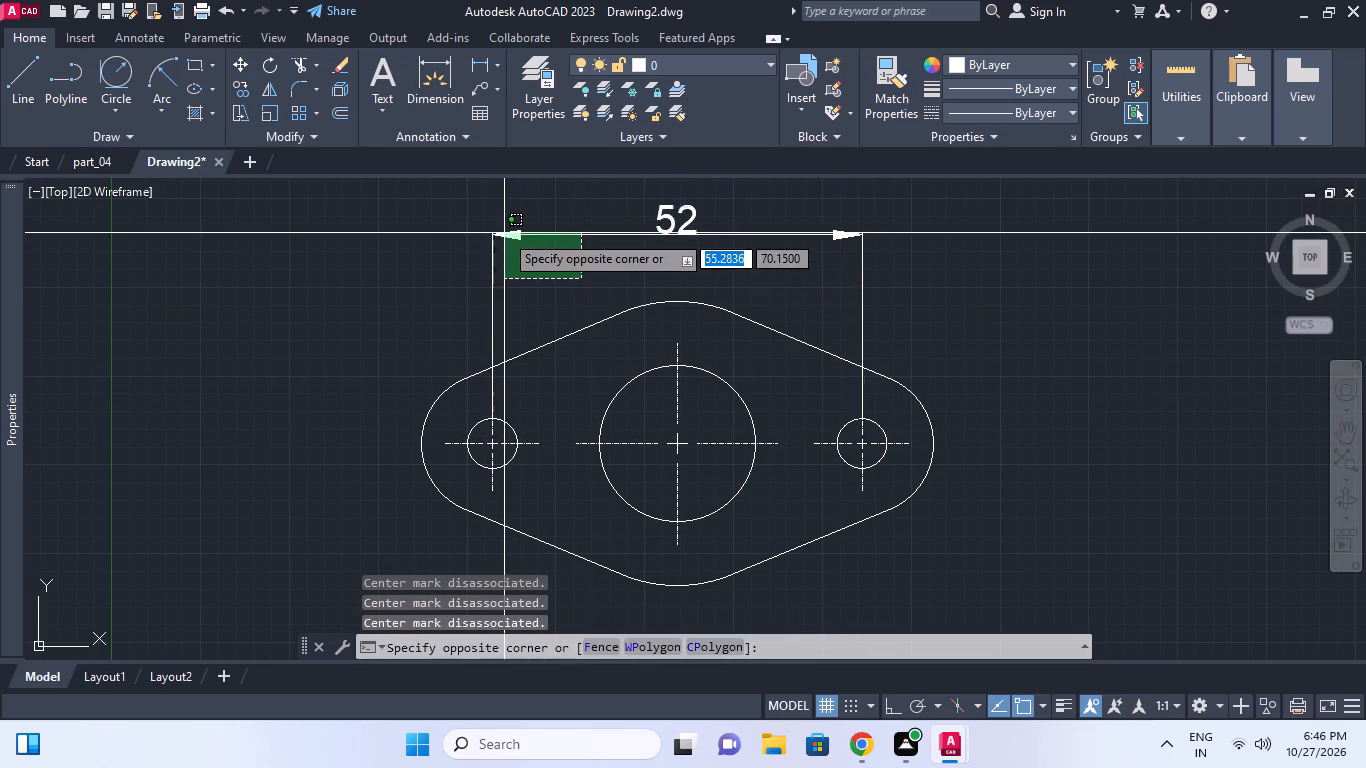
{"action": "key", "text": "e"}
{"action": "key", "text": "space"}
Add a linear dimension between the top ends of the two side holes' center marks, placed above the flange.
{"action": "left_click", "coordinate": [476, 61]}
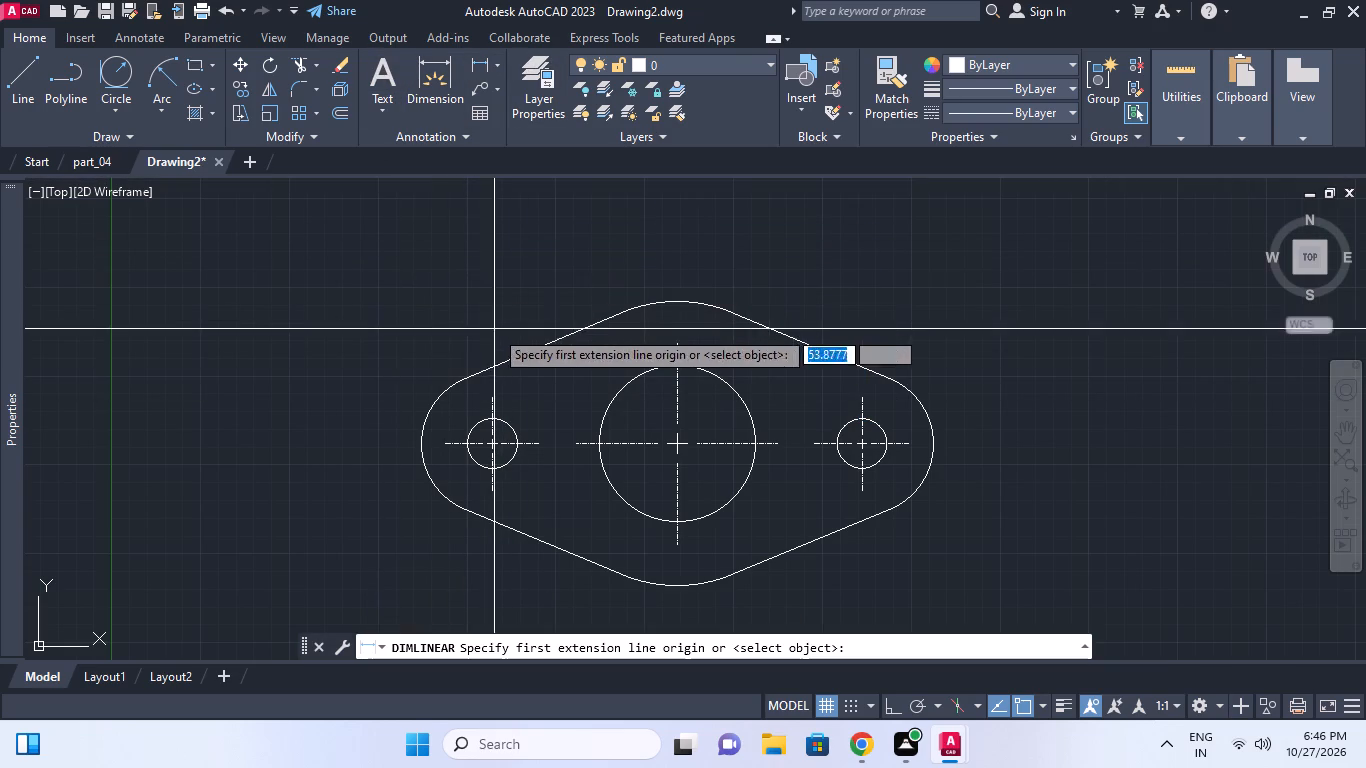
{"action": "left_click", "coordinate": [494, 394]}
{"action": "left_click", "coordinate": [862, 396]}
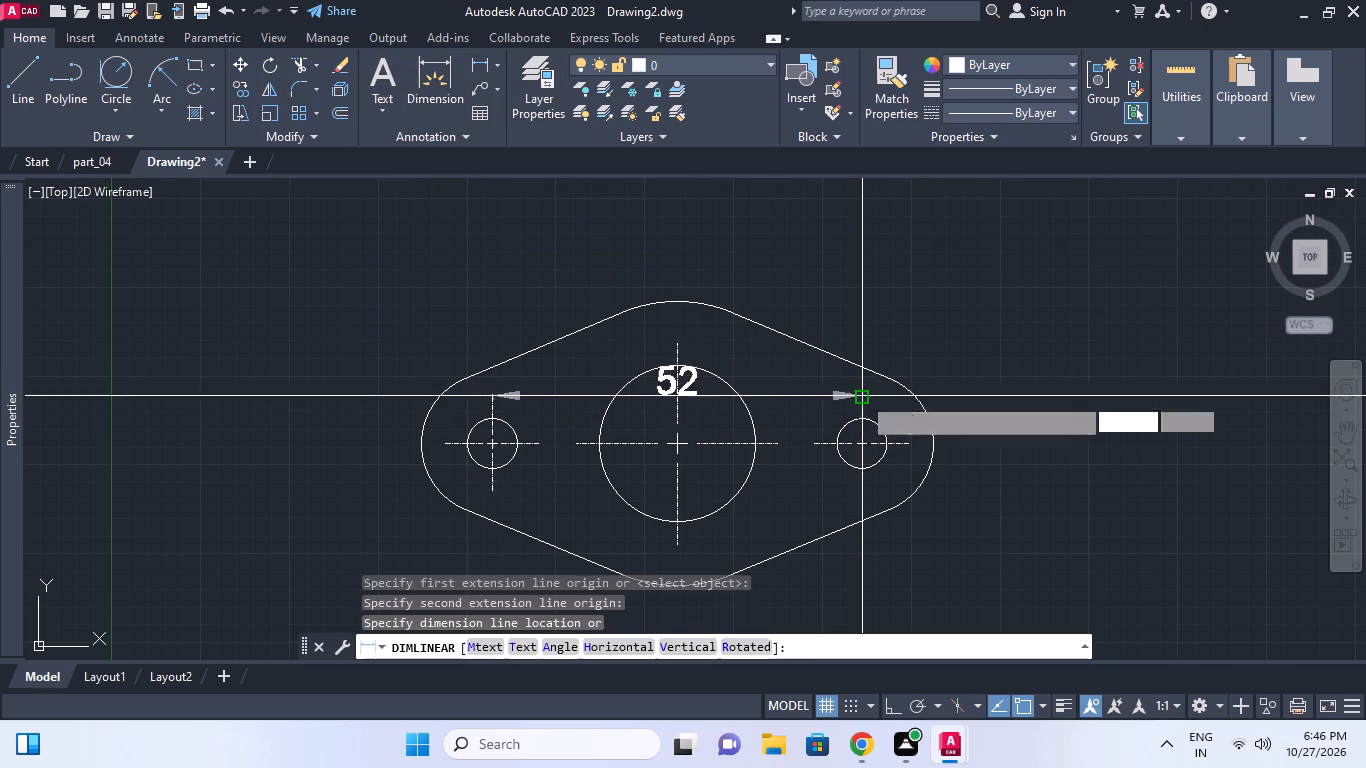
{"action": "left_click", "coordinate": [722, 224]}
Change the color of all three center marks to Red and clear the selection.
{"action": "left_click", "coordinate": [523, 444]}
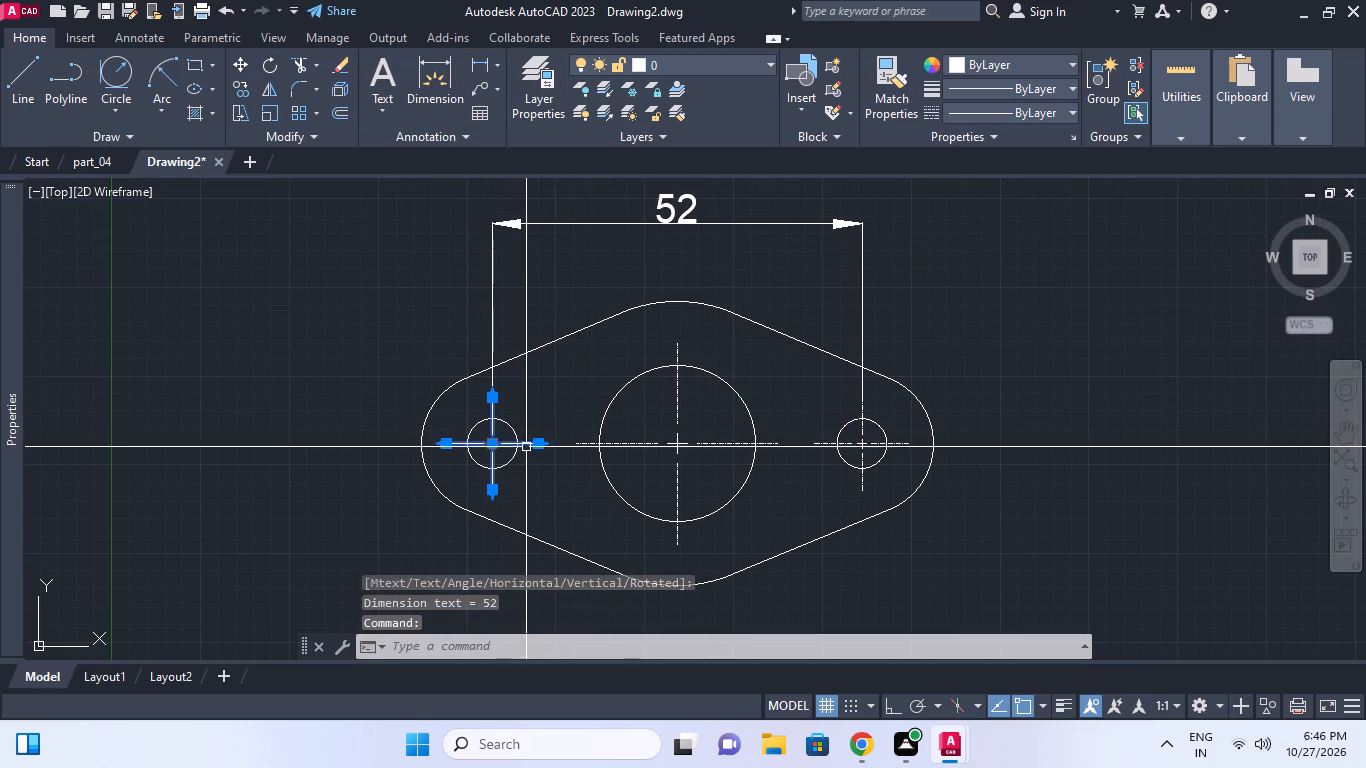
{"action": "left_click", "coordinate": [641, 450]}
{"action": "left_click", "coordinate": [633, 433]}
{"action": "left_click", "coordinate": [818, 447]}
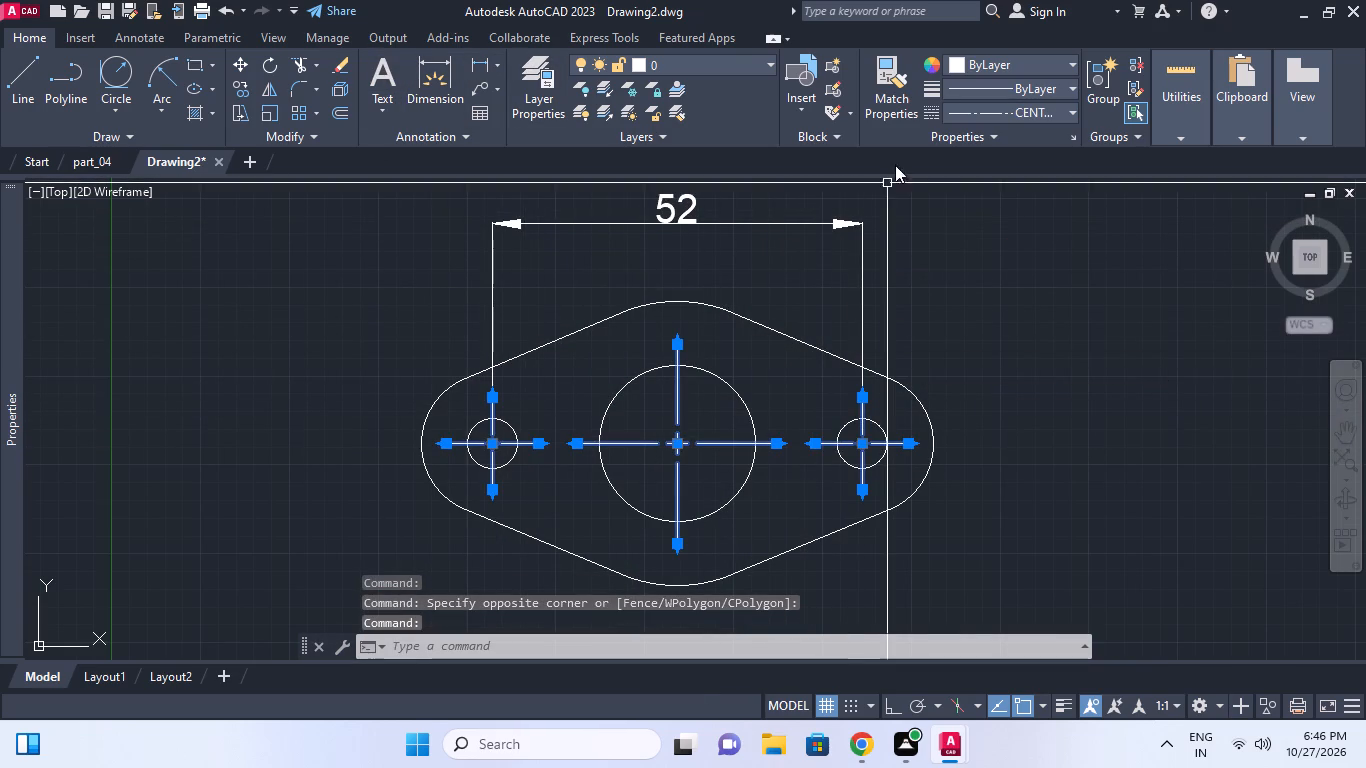
{"action": "left_click", "coordinate": [997, 63]}
{"action": "left_click", "coordinate": [952, 255]}
{"action": "key", "text": "Escape"}
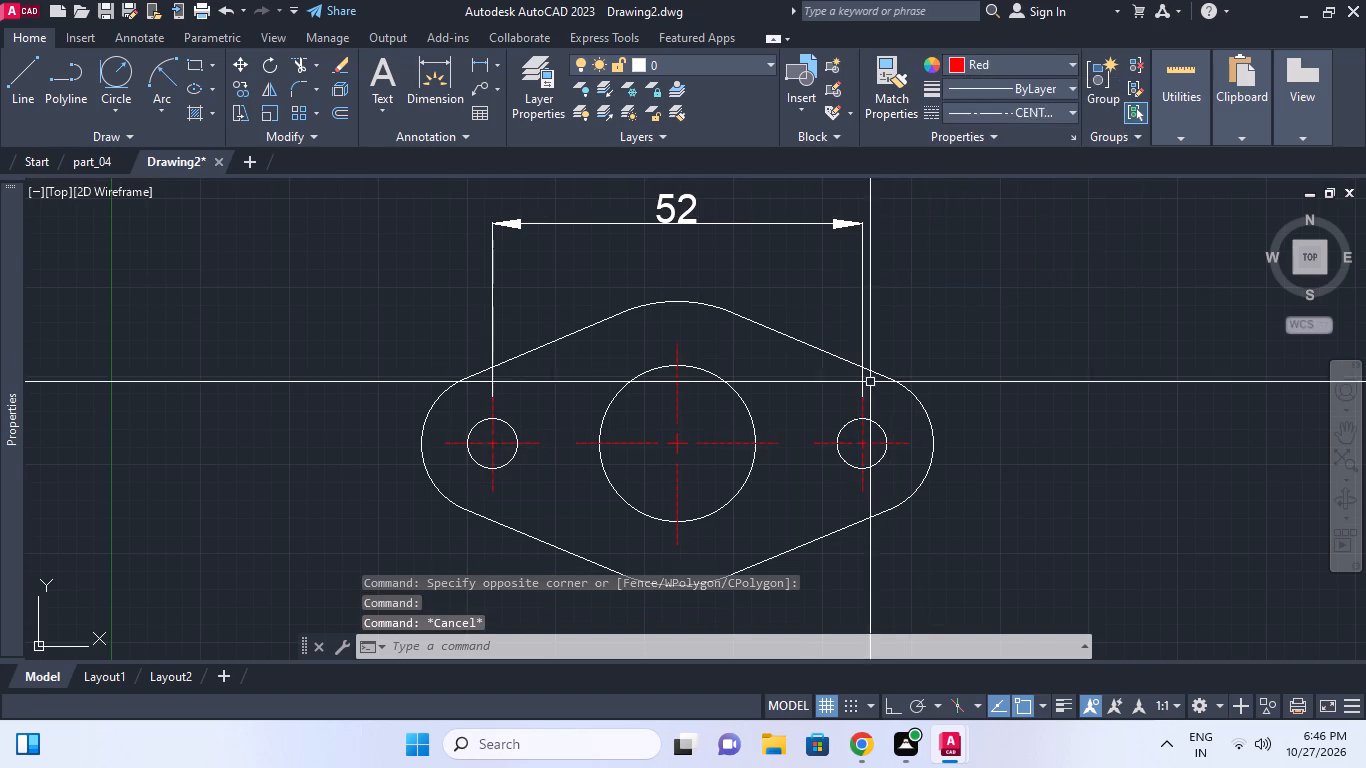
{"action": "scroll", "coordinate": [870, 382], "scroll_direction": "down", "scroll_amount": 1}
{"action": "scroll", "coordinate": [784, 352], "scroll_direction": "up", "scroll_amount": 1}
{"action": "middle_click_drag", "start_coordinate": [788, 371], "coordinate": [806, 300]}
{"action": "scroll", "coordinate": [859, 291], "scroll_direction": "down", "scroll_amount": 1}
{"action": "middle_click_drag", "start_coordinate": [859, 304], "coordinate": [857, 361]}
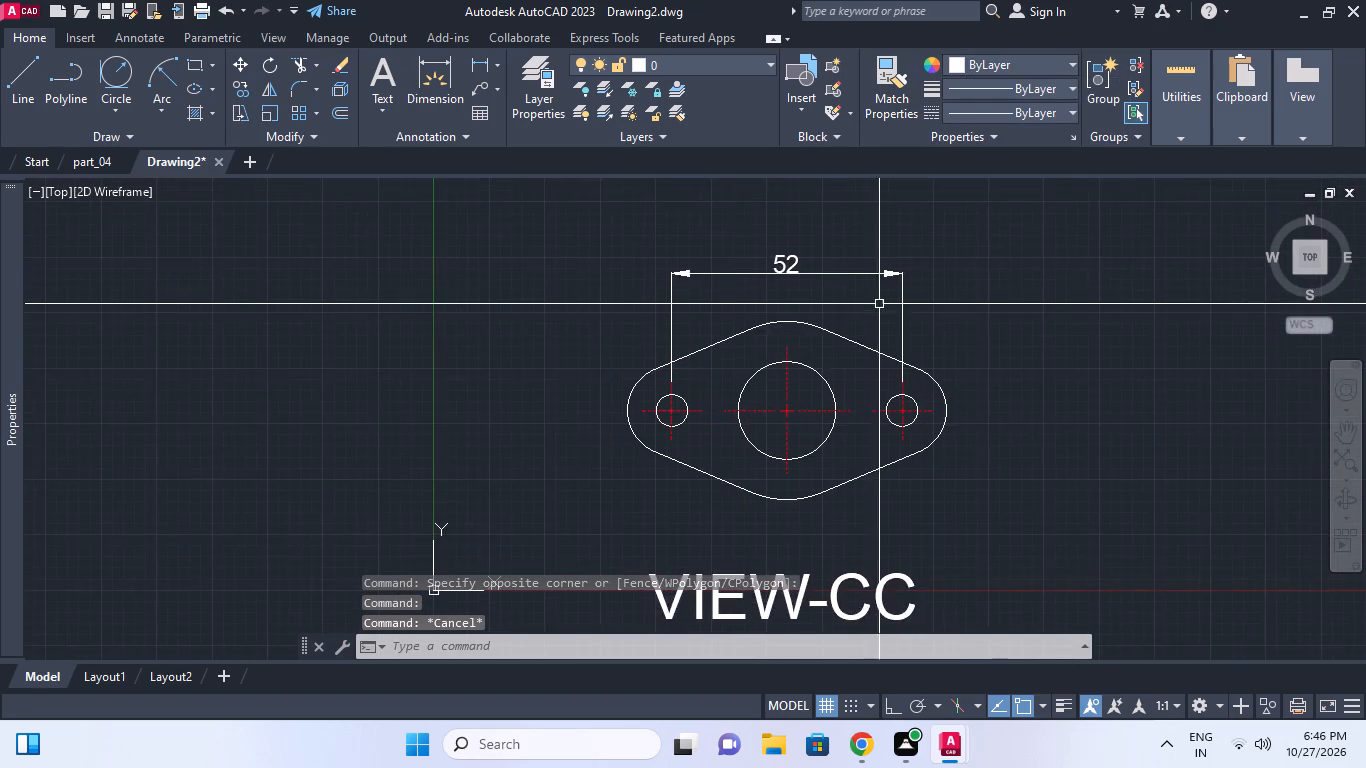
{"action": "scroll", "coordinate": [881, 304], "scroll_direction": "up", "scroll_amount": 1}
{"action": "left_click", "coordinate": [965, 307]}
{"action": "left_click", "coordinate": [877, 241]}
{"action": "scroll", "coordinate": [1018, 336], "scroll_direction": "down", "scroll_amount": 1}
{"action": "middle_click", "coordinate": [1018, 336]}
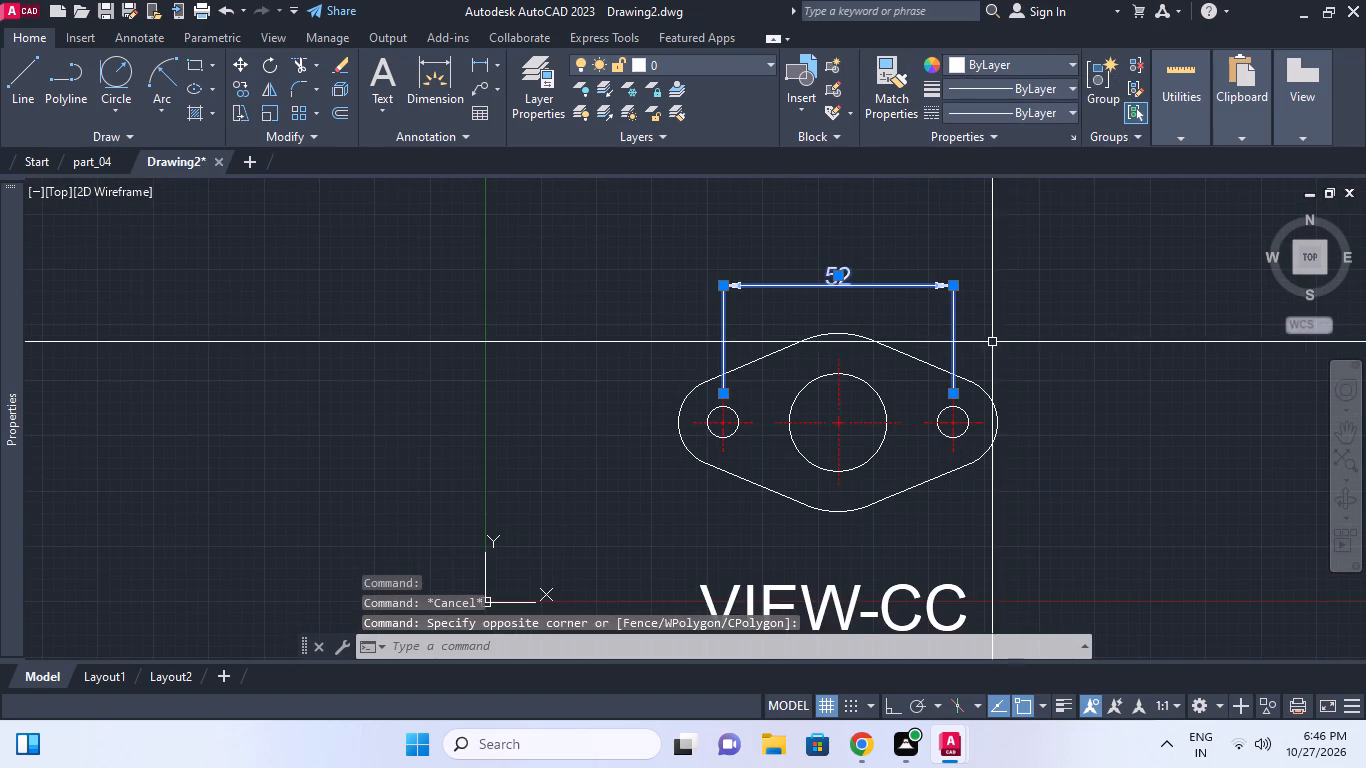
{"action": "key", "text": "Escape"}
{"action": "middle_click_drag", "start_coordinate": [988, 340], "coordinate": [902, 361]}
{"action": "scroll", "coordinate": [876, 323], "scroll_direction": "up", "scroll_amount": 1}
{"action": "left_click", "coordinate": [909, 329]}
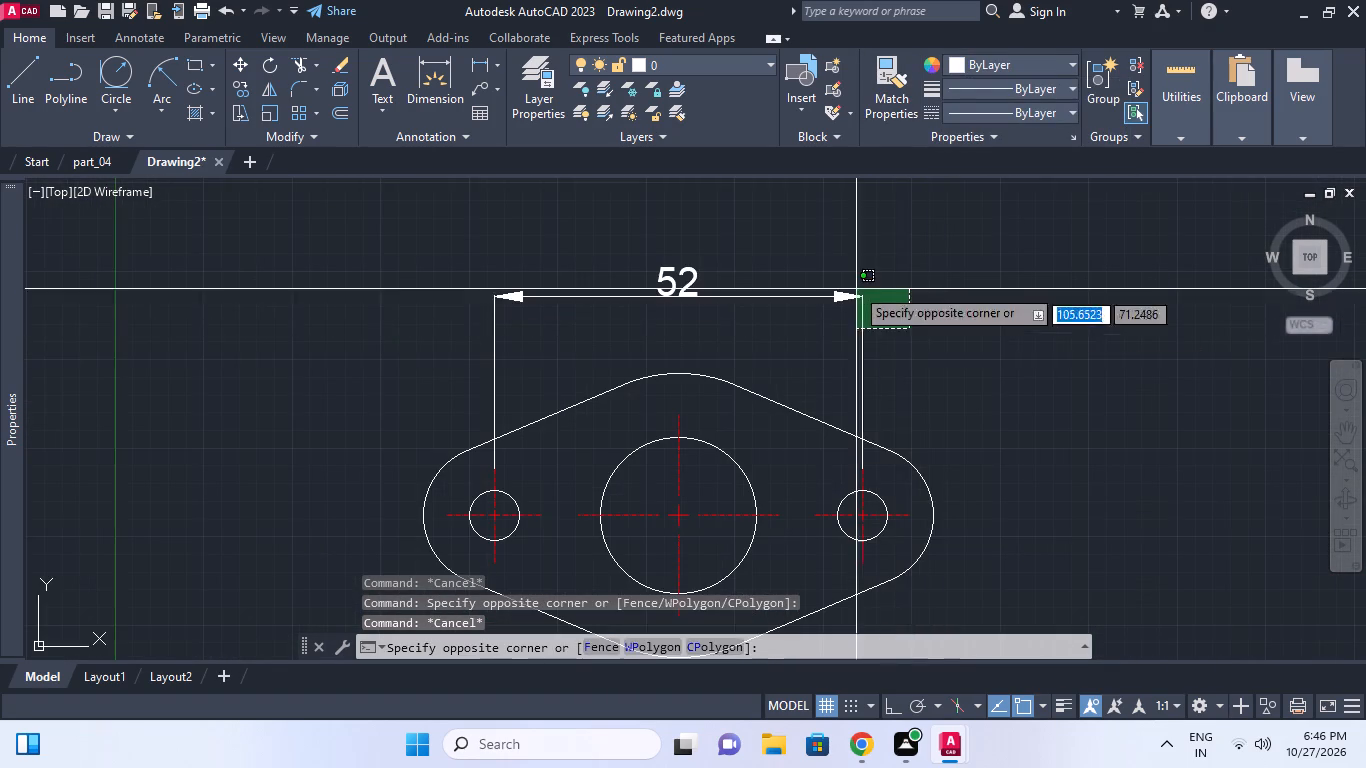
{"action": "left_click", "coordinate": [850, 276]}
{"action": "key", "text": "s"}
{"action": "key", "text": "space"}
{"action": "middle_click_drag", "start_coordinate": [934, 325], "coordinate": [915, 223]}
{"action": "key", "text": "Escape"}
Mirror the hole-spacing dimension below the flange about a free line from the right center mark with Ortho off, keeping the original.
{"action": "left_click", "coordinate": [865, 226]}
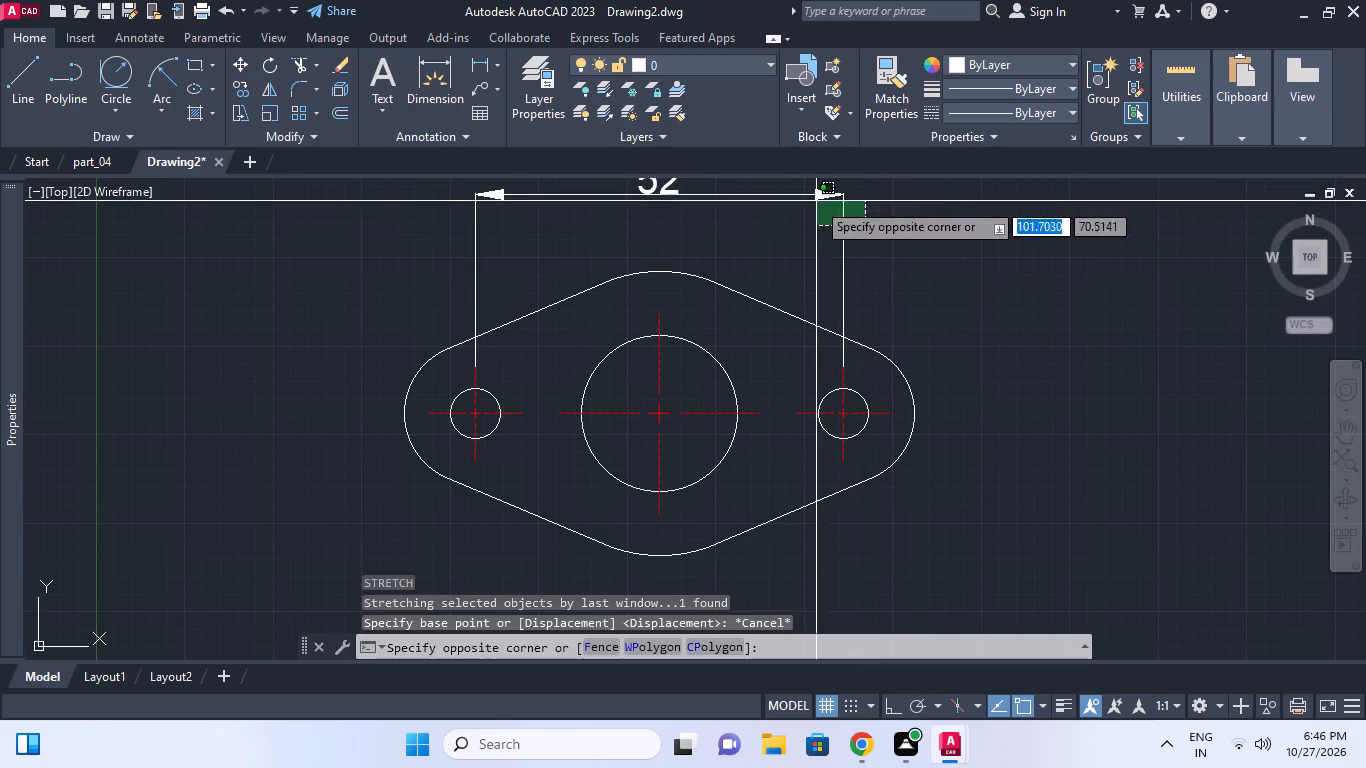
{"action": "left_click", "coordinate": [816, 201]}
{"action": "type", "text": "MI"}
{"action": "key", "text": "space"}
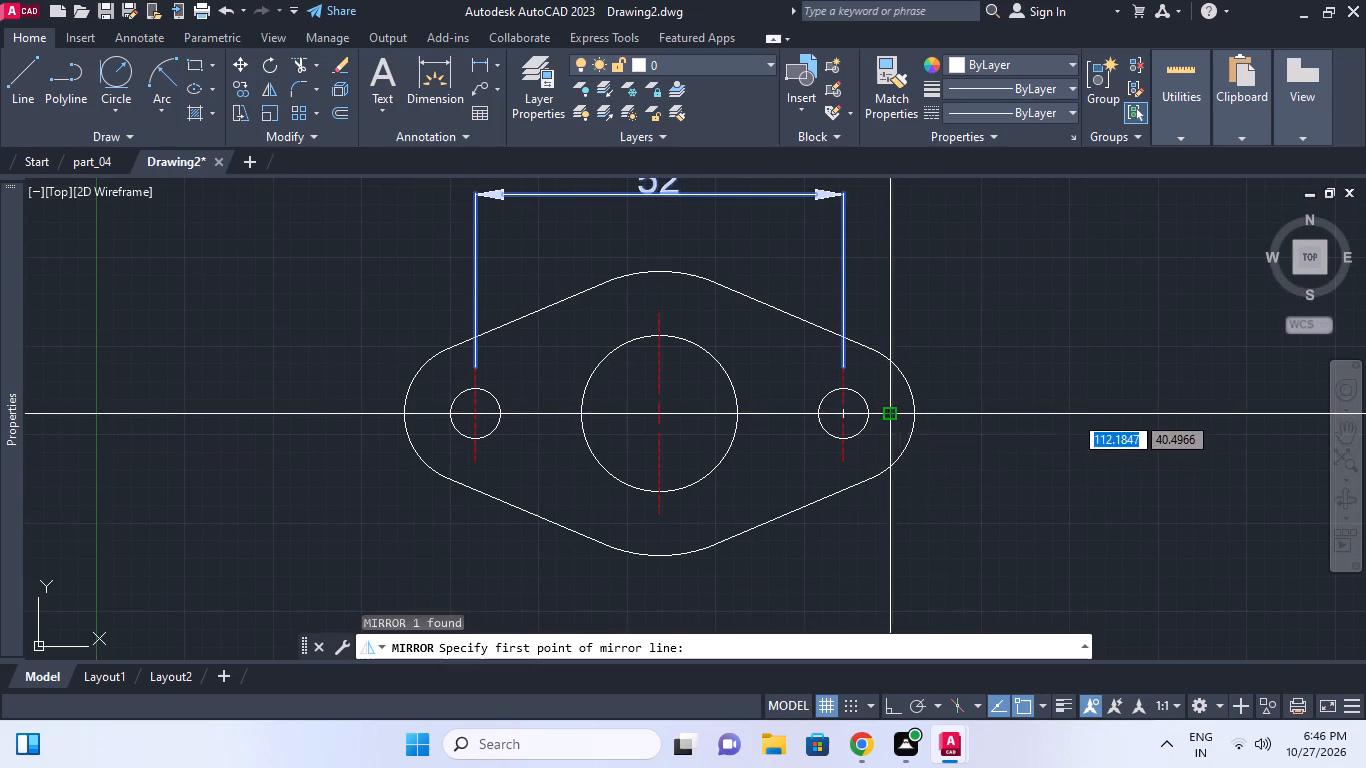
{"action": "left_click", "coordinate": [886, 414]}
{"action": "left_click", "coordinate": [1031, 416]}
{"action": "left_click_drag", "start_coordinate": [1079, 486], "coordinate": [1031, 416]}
Mirror the upper hole-spacing dimension below the flange about a horizontal line through the hole centers with Ortho on, keeping the original.
{"action": "middle_click_drag", "start_coordinate": [869, 275], "coordinate": [878, 335]}
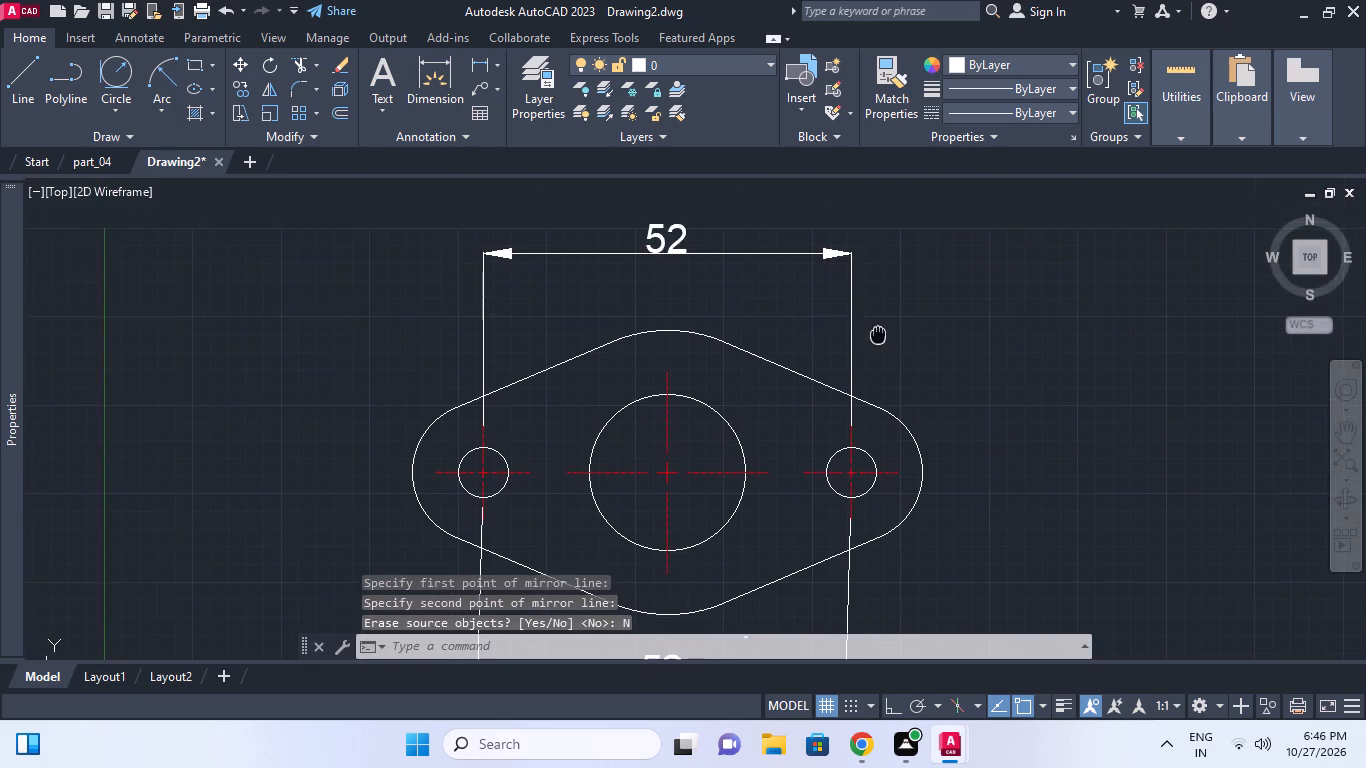
{"action": "left_click", "coordinate": [814, 262]}
{"action": "left_click", "coordinate": [738, 218]}
{"action": "scroll", "coordinate": [787, 256], "scroll_direction": "down", "scroll_amount": 1}
{"action": "key", "text": "m"}
{"action": "key", "text": "i"}
{"action": "key", "text": "space"}
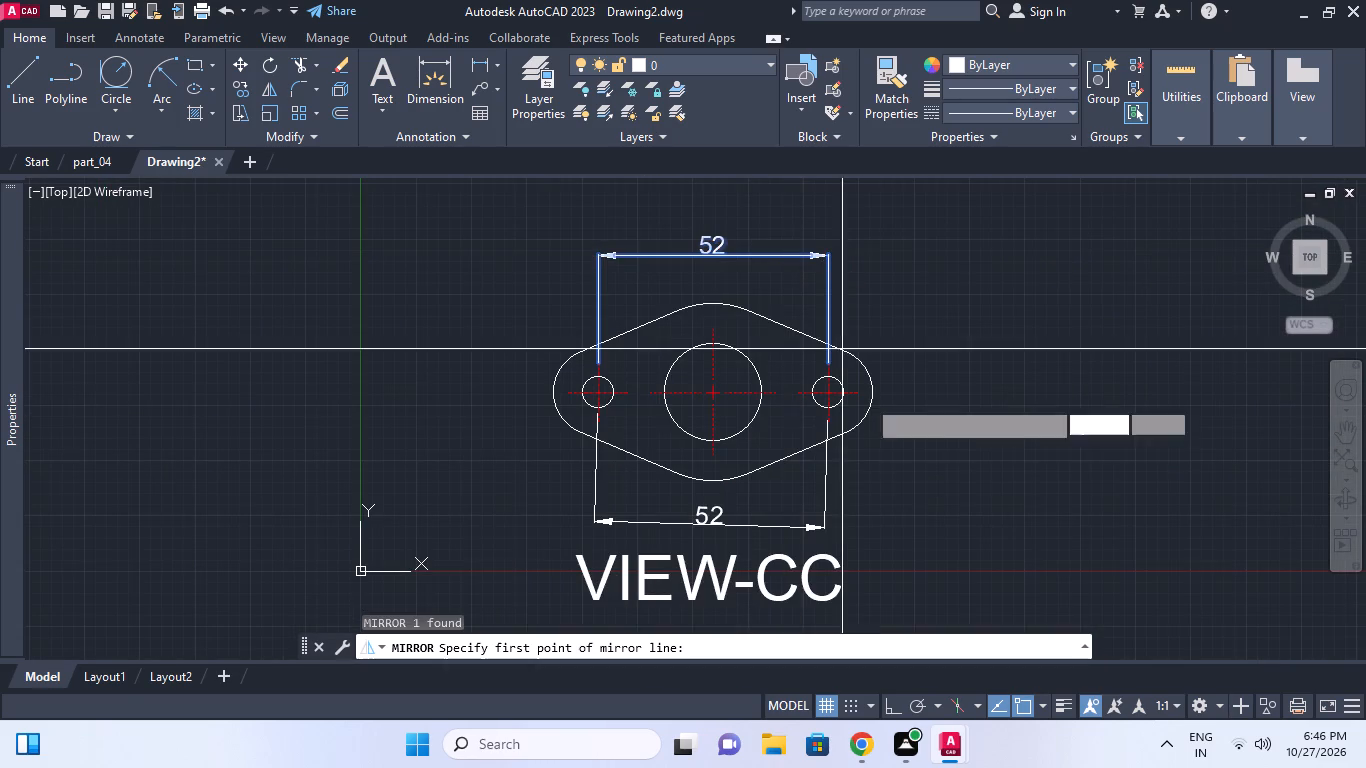
{"action": "left_click", "coordinate": [860, 395]}
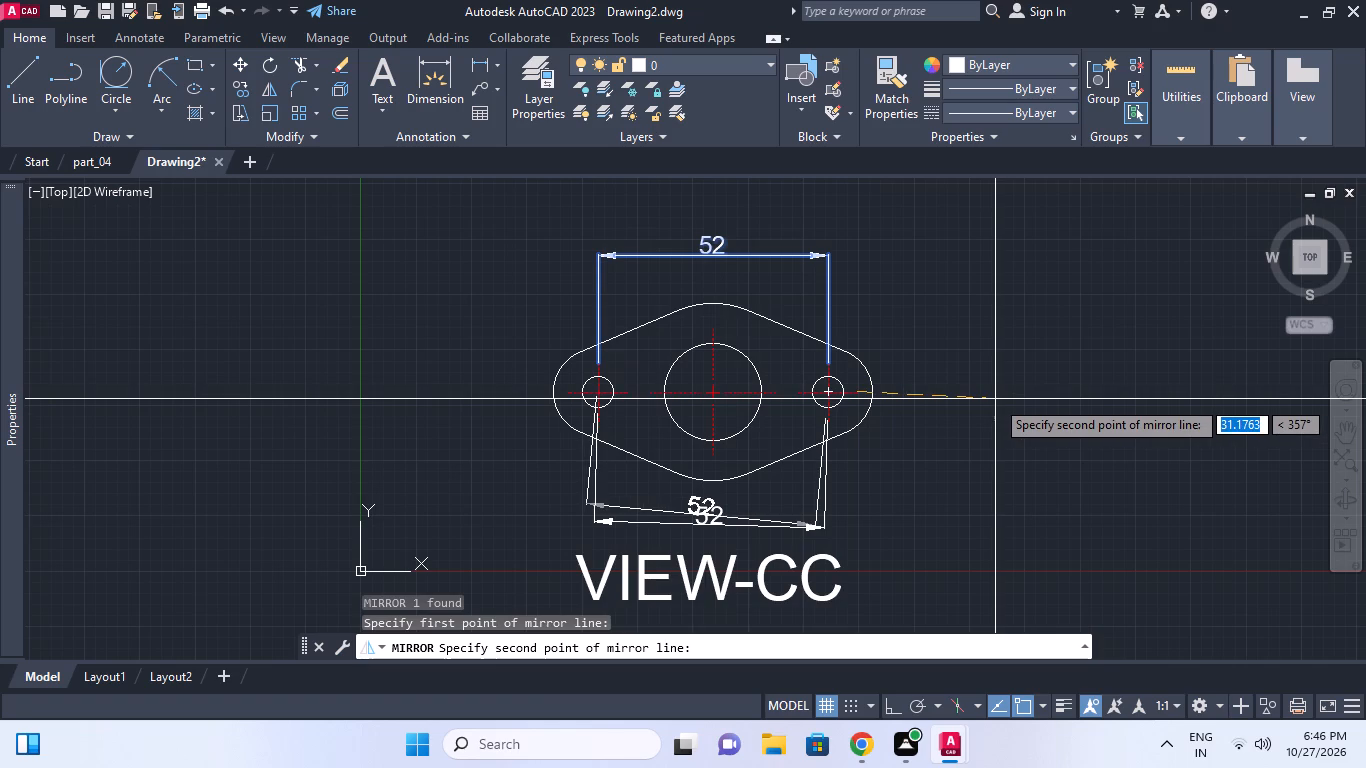
{"action": "key", "text": "F8"}
{"action": "left_click", "coordinate": [1023, 382]}
{"action": "middle_click_drag", "start_coordinate": [914, 449], "coordinate": [966, 310]}
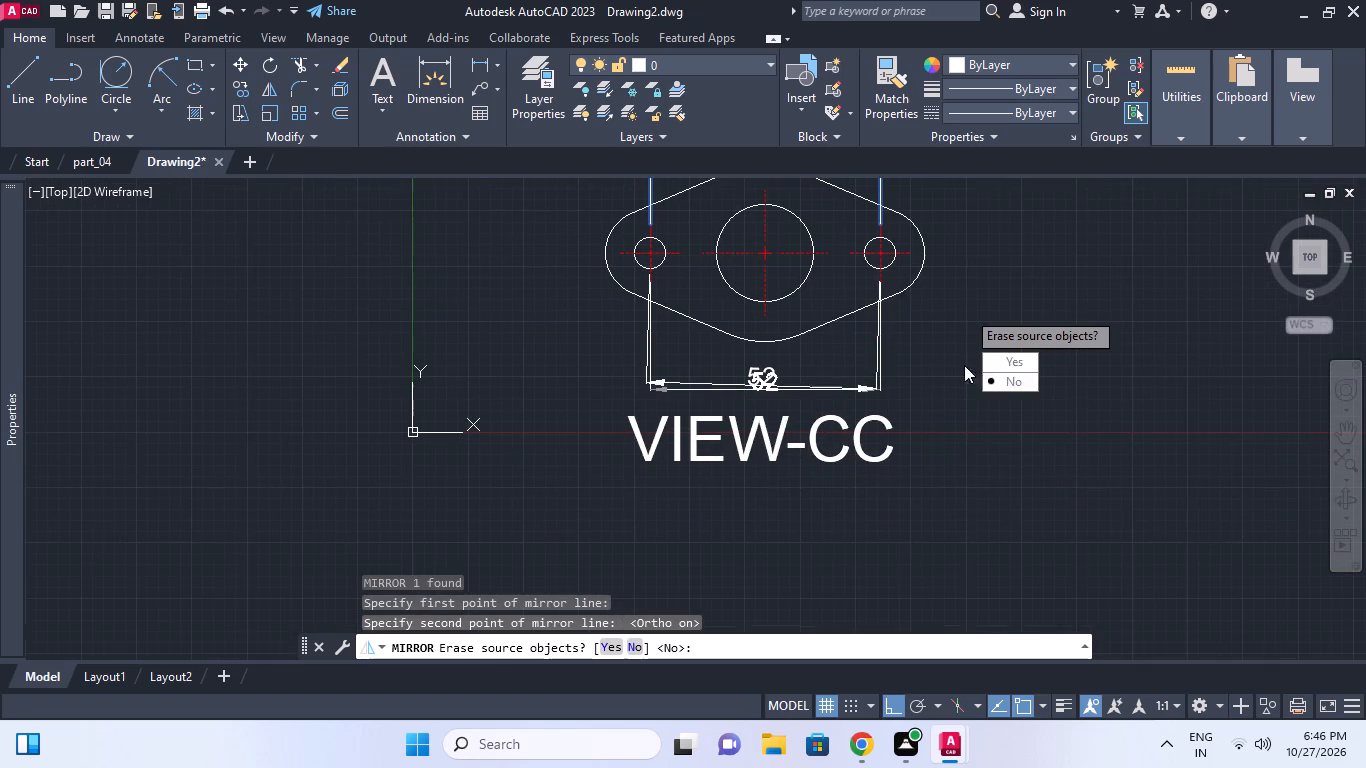
{"action": "left_click_drag", "start_coordinate": [1010, 377], "coordinate": [914, 449]}
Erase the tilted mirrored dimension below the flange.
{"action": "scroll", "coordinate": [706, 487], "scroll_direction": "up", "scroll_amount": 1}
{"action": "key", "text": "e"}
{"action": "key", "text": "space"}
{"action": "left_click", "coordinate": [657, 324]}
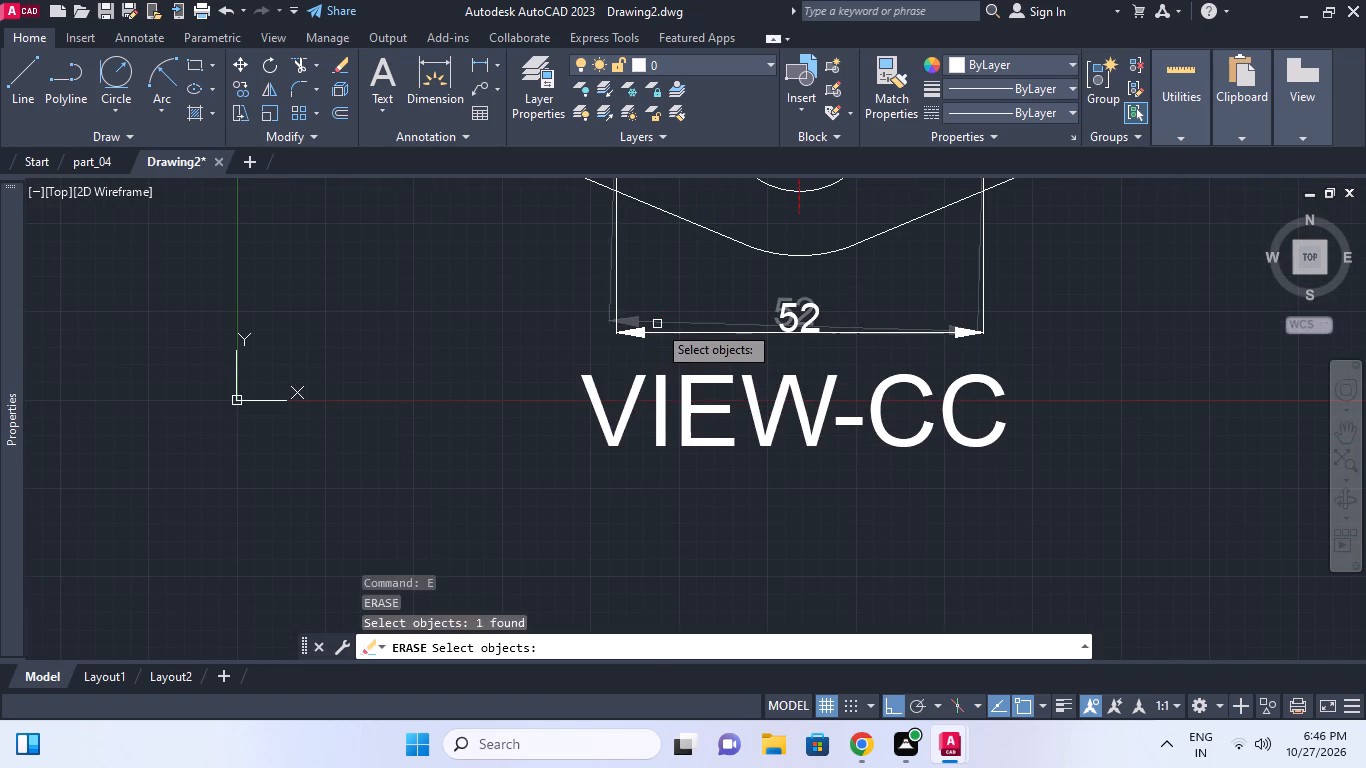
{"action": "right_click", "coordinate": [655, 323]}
Erase the original hole-spacing dimension above the flange, keeping the mirrored one below it.
{"action": "middle_click_drag", "start_coordinate": [778, 322], "coordinate": [787, 352]}
{"action": "scroll", "coordinate": [906, 361], "scroll_direction": "down", "scroll_amount": 2}
{"action": "middle_click_drag", "start_coordinate": [902, 384], "coordinate": [894, 424]}
{"action": "key", "text": "Escape"}
{"action": "middle_click_drag", "start_coordinate": [883, 306], "coordinate": [878, 338]}
{"action": "key", "text": "e"}
{"action": "key", "text": "space"}
{"action": "left_click", "coordinate": [858, 277]}
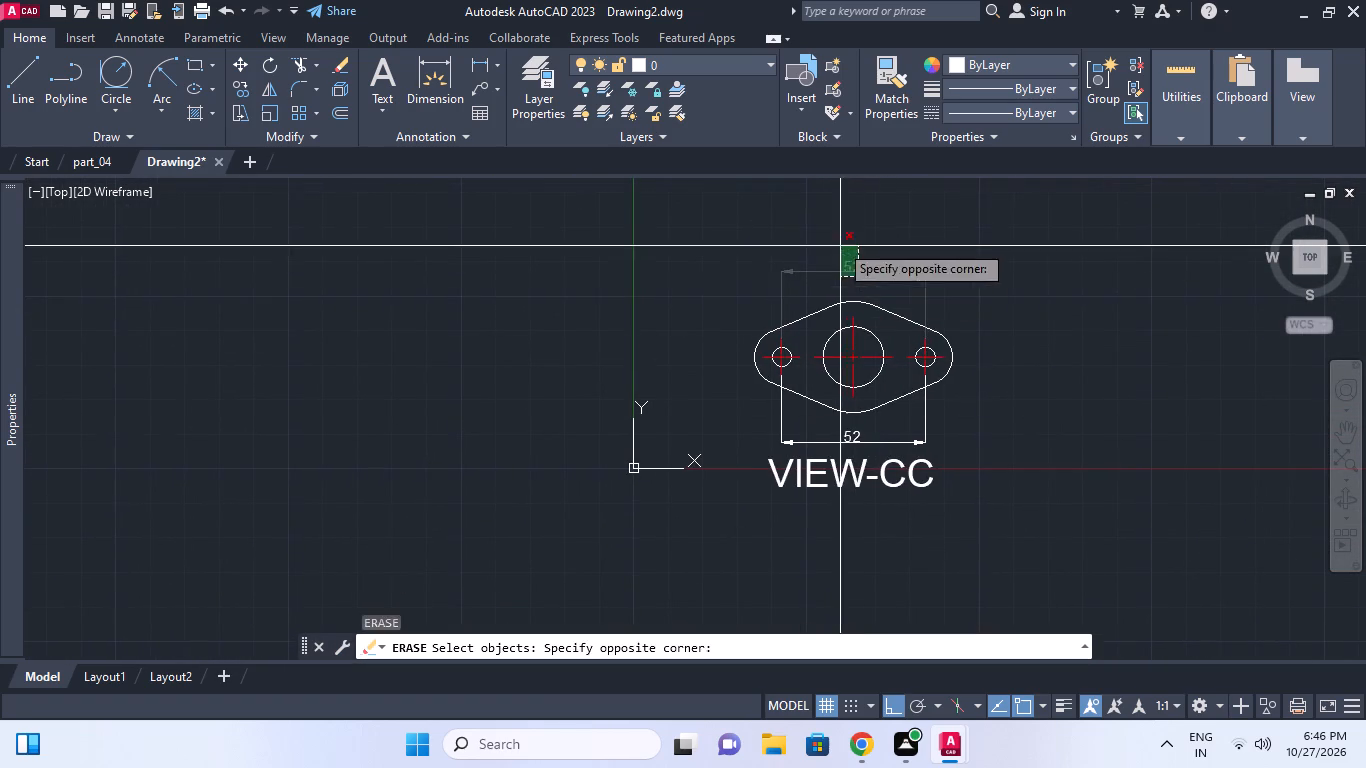
{"action": "left_click", "coordinate": [838, 242]}
{"action": "right_click", "coordinate": [838, 242]}
Add a diameter dimension to the flange's top outer arc.
{"action": "middle_click_drag", "start_coordinate": [840, 243], "coordinate": [874, 274]}
{"action": "middle_click_drag", "start_coordinate": [858, 358], "coordinate": [841, 369]}
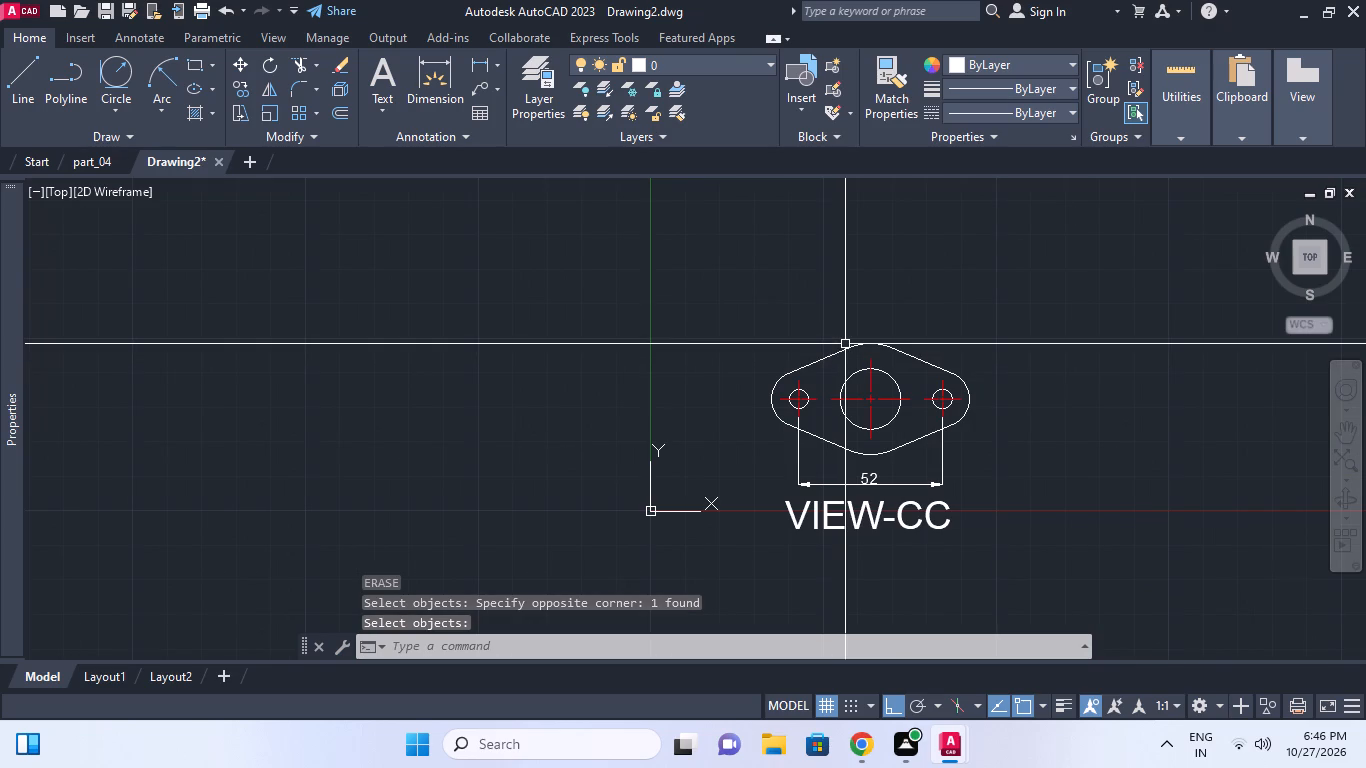
{"action": "type", "text": "DD"}
{"action": "key", "text": "i"}
{"action": "key", "text": "space"}
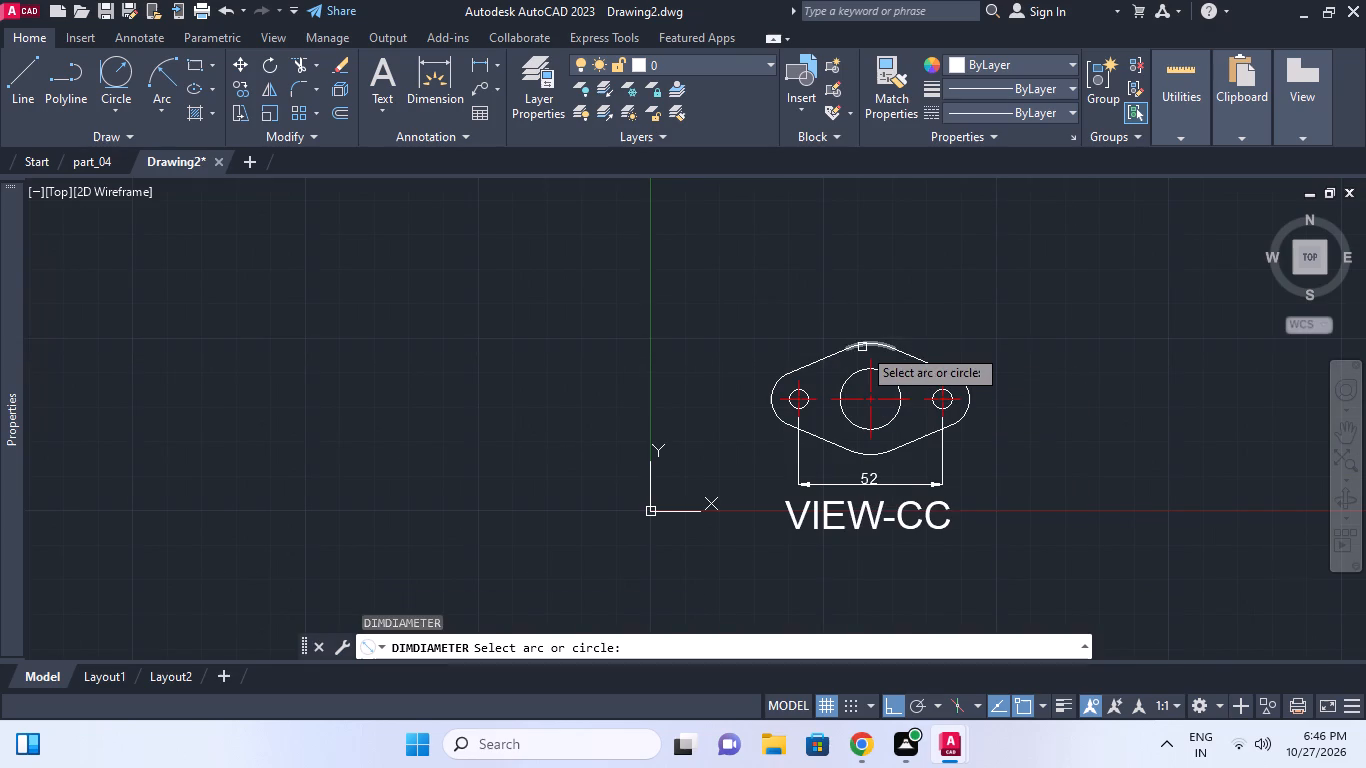
{"action": "left_click", "coordinate": [869, 341]}
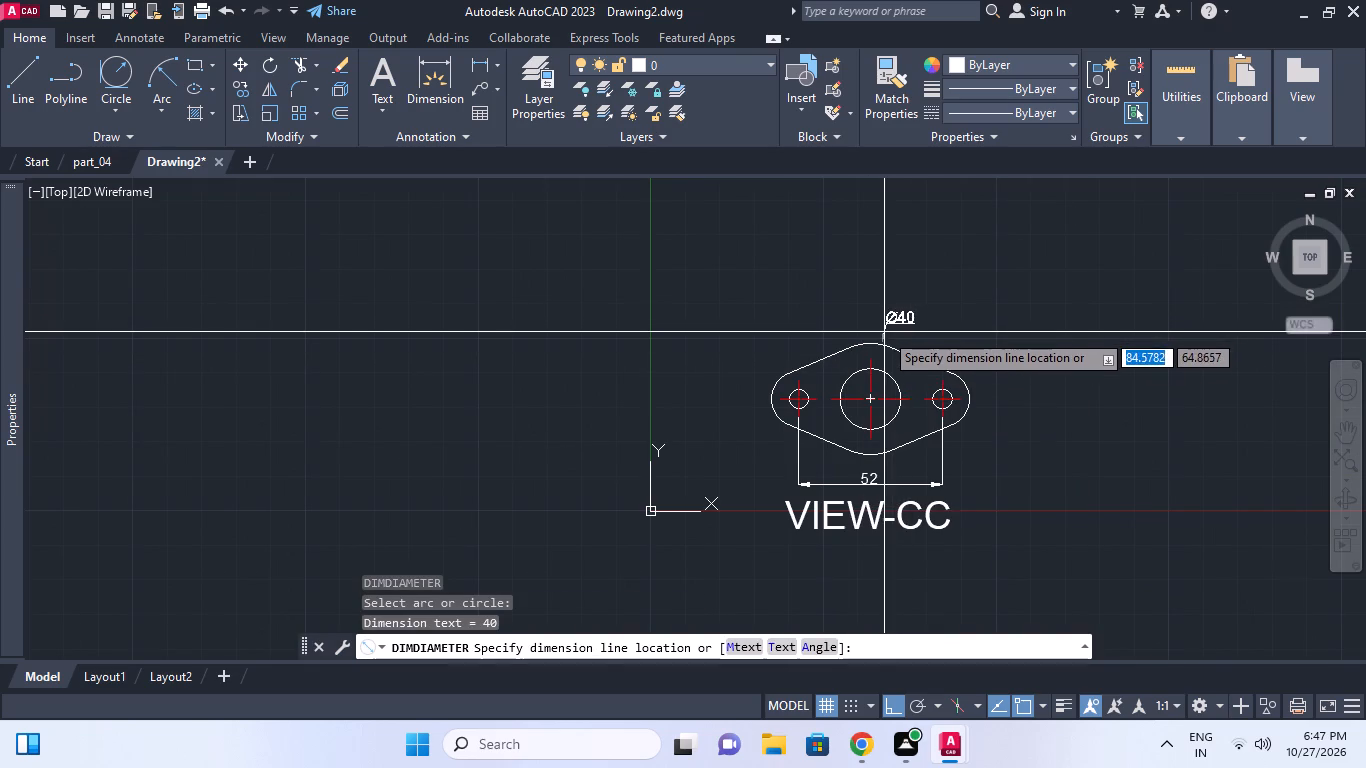
{"action": "left_click", "coordinate": [884, 335]}
Move the top arc's diameter dimension text outside the outline, above the flange.
{"action": "middle_click_drag", "start_coordinate": [1086, 439], "coordinate": [921, 358]}
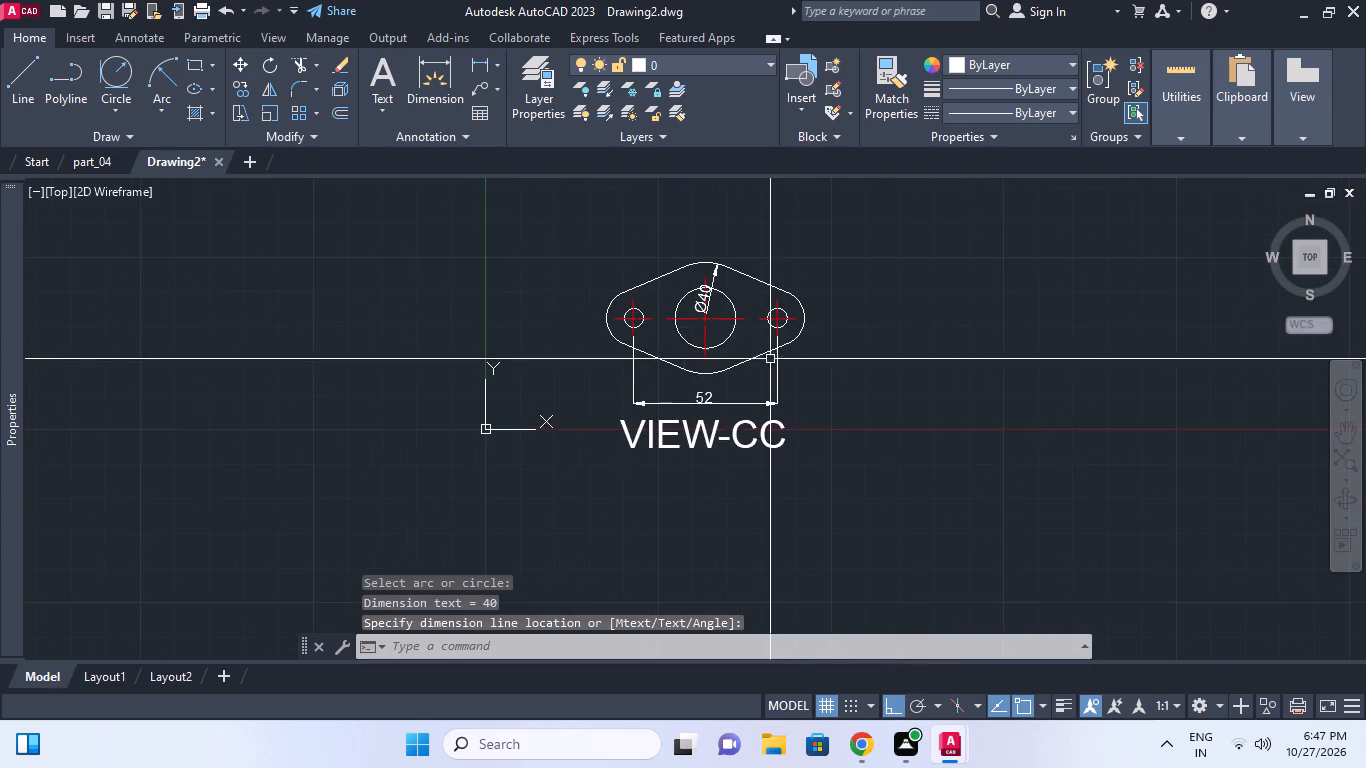
{"action": "scroll", "coordinate": [770, 329], "scroll_direction": "up", "scroll_amount": 2}
{"action": "middle_click_drag", "start_coordinate": [677, 244], "coordinate": [685, 352]}
{"action": "left_click", "coordinate": [634, 298]}
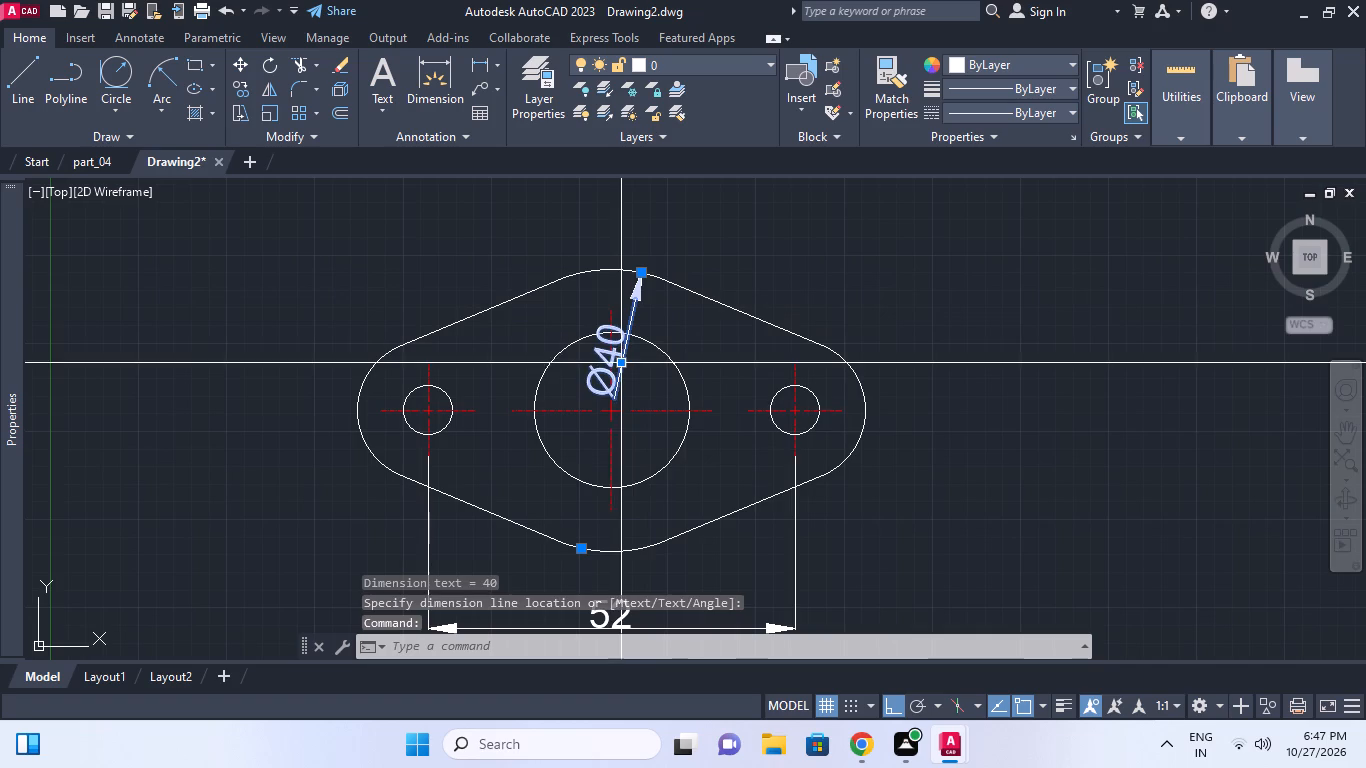
{"action": "left_click", "coordinate": [621, 360]}
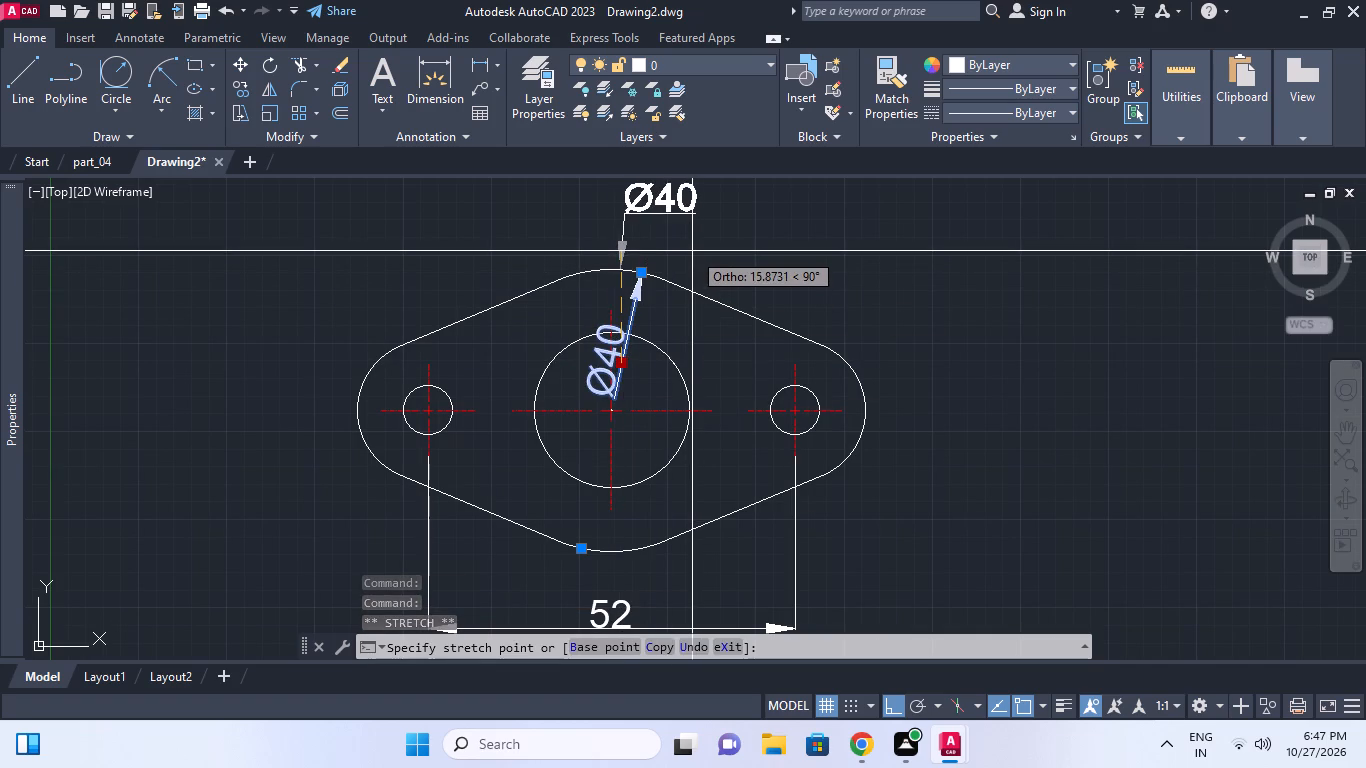
{"action": "middle_click", "coordinate": [684, 291]}
{"action": "left_click", "coordinate": [708, 248]}
{"action": "key", "text": "Escape"}
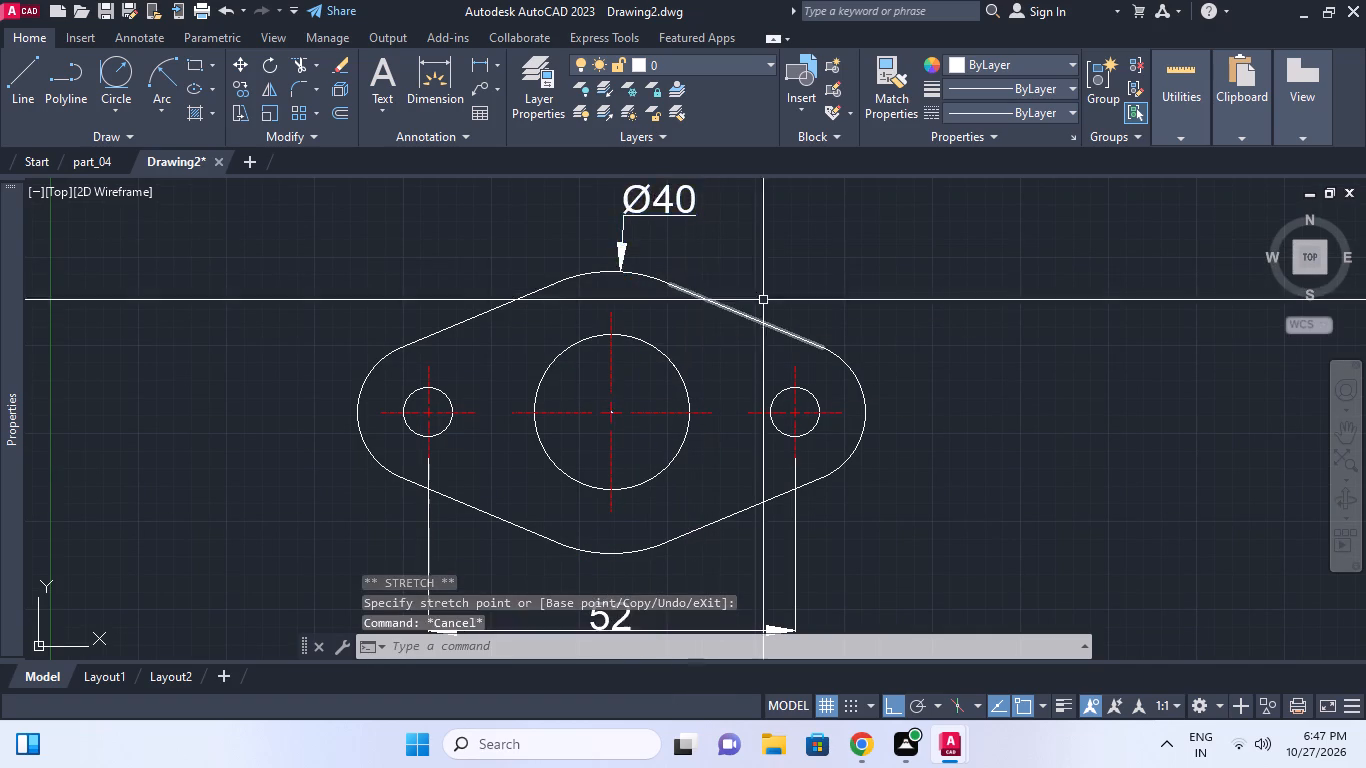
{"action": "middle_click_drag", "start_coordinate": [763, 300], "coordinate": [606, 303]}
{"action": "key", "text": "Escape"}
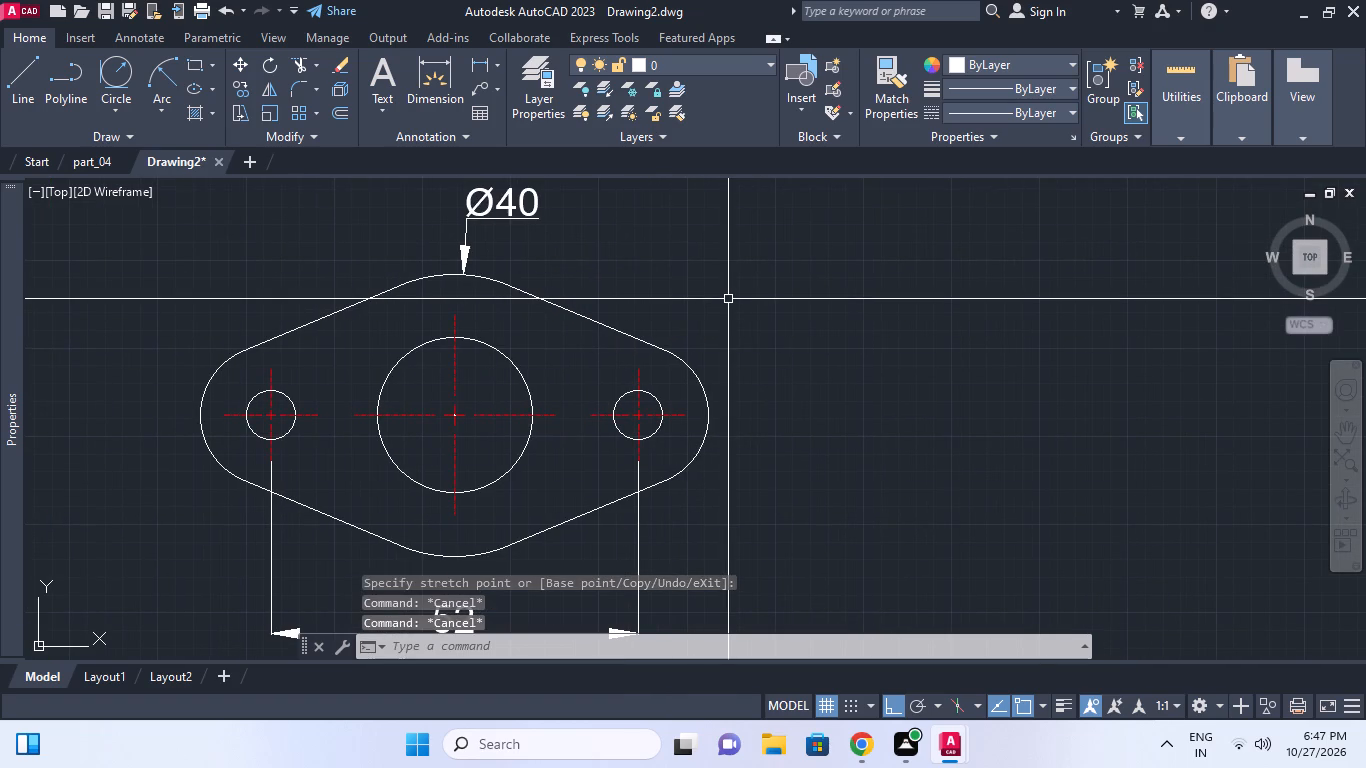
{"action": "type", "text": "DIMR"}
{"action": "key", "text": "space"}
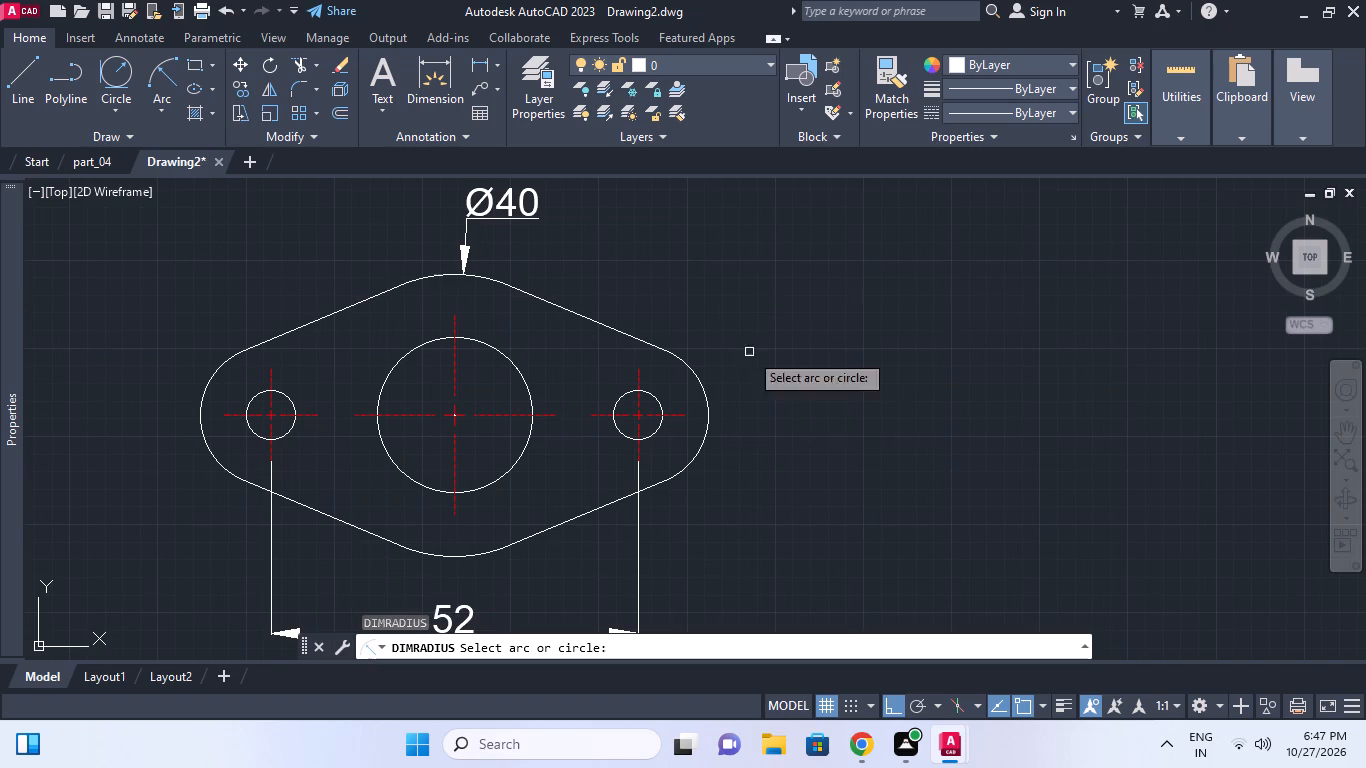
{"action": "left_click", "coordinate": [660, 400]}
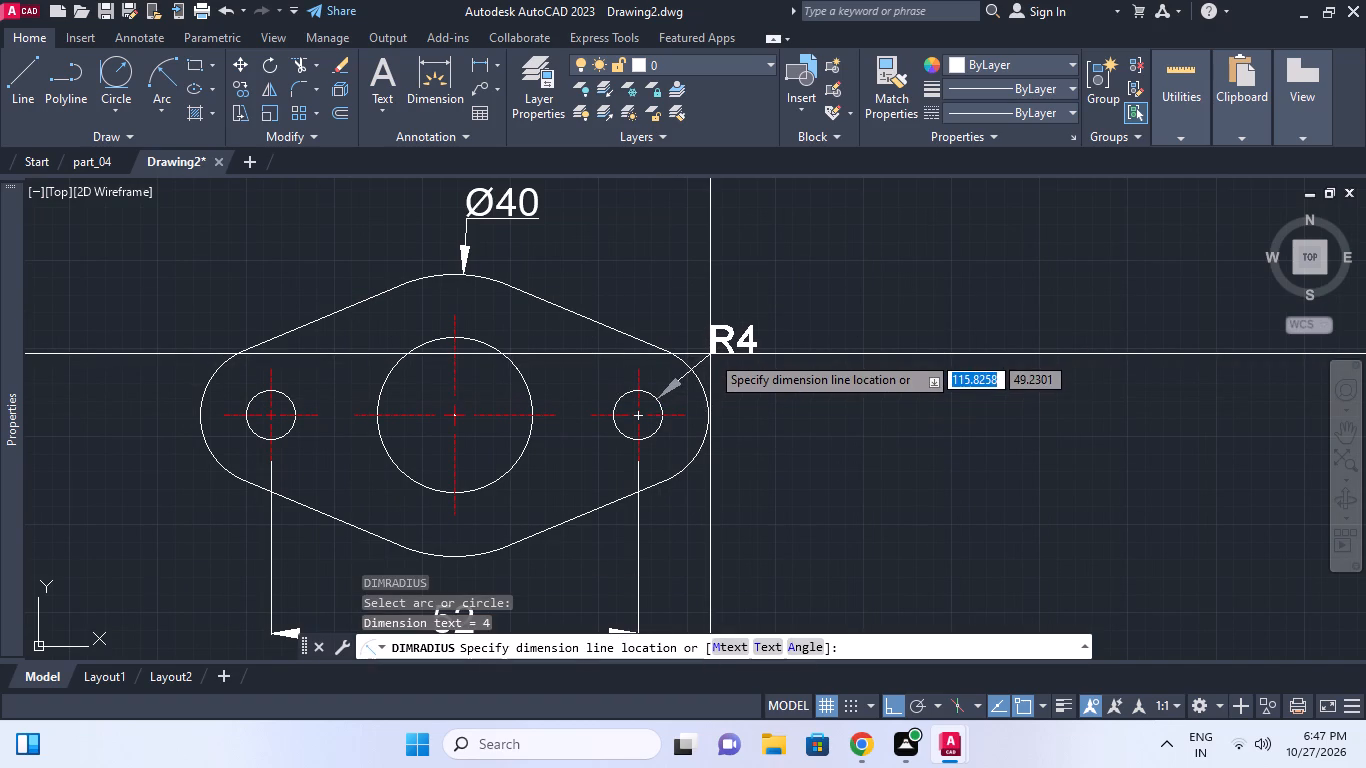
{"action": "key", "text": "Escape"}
Add a diameter dimension to the right side hole, with its text outside the flange at the upper right.
{"action": "type", "text": "DDI"}
{"action": "key", "text": "space"}
{"action": "left_click", "coordinate": [654, 399]}
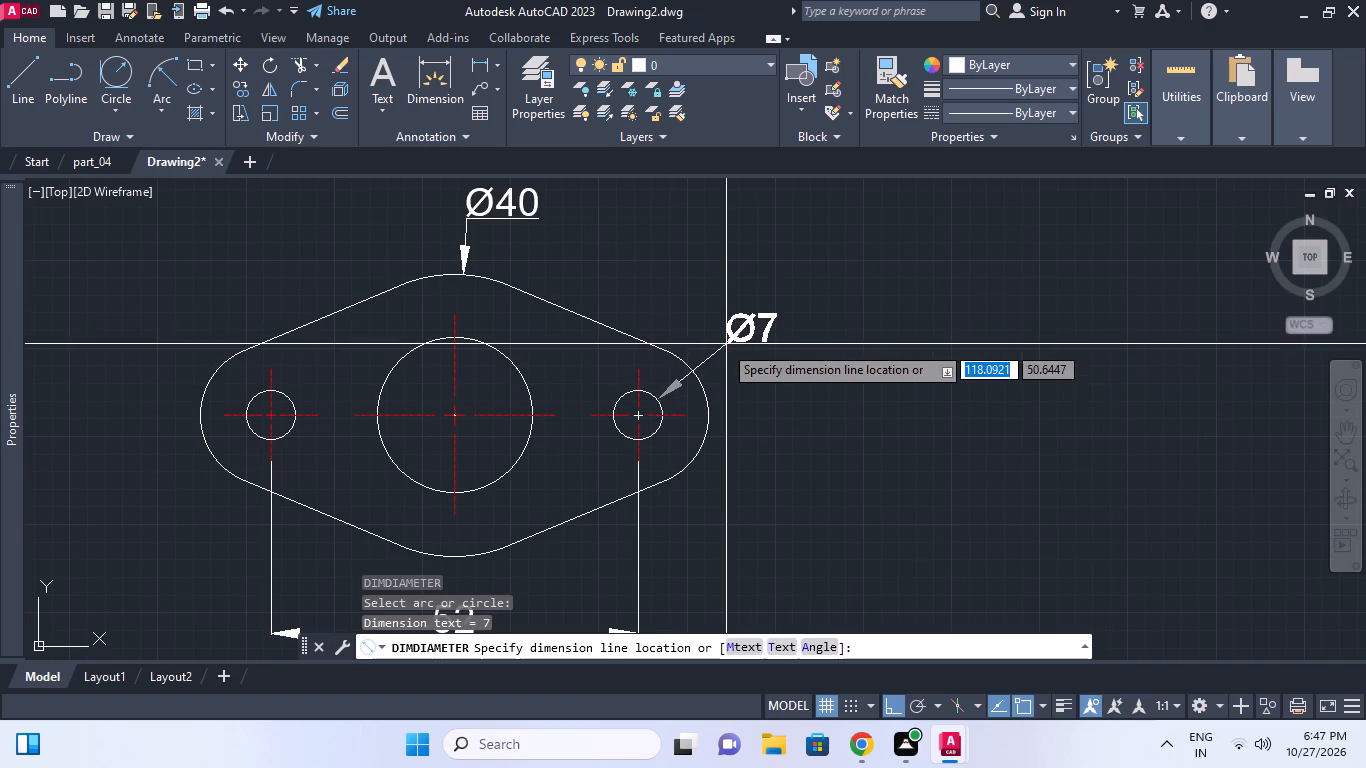
{"action": "left_click", "coordinate": [720, 345]}
Add a radius dimension to the flange's right end arc, with its text outside at the lower right.
{"action": "middle_click_drag", "start_coordinate": [785, 381], "coordinate": [720, 348]}
{"action": "middle_click_drag", "start_coordinate": [747, 380], "coordinate": [723, 332]}
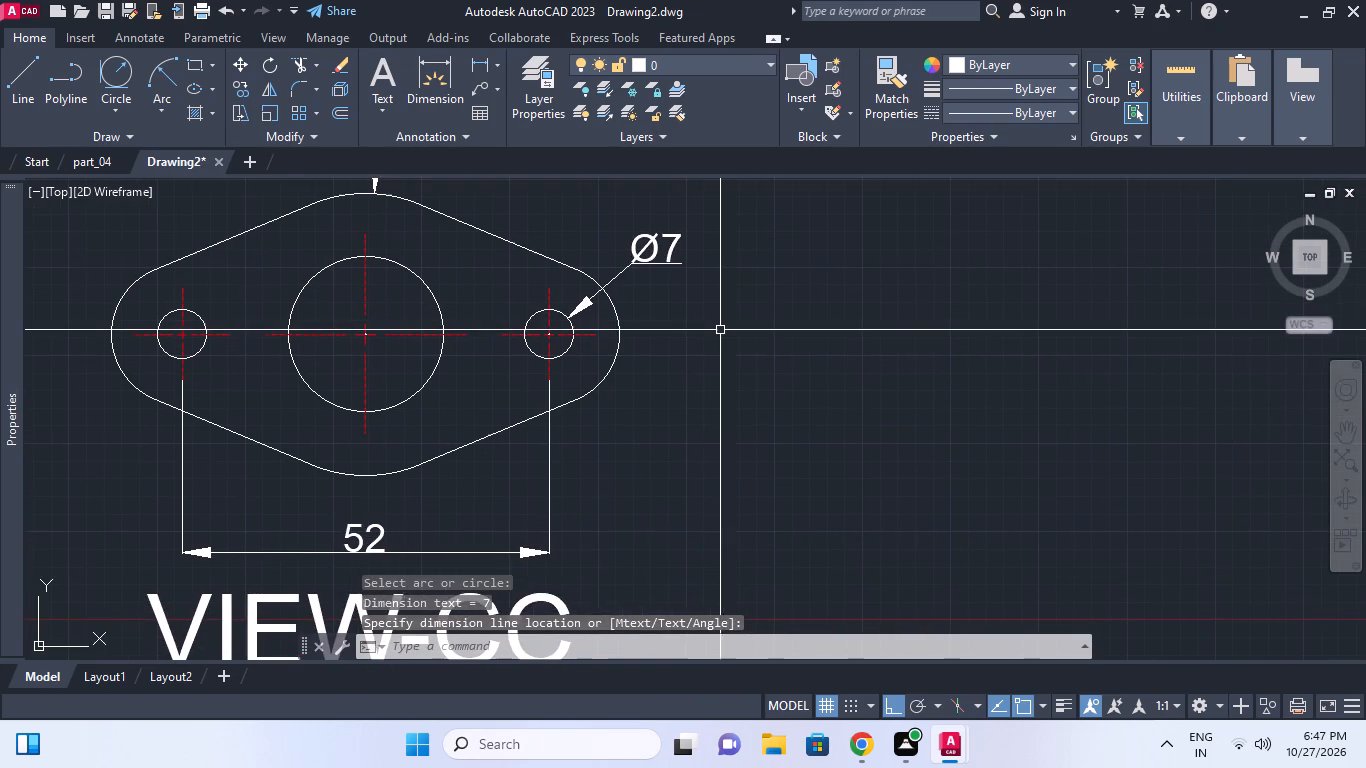
{"action": "key", "text": "Escape"}
{"action": "key", "text": "d"}
{"action": "type", "text": "IM"}
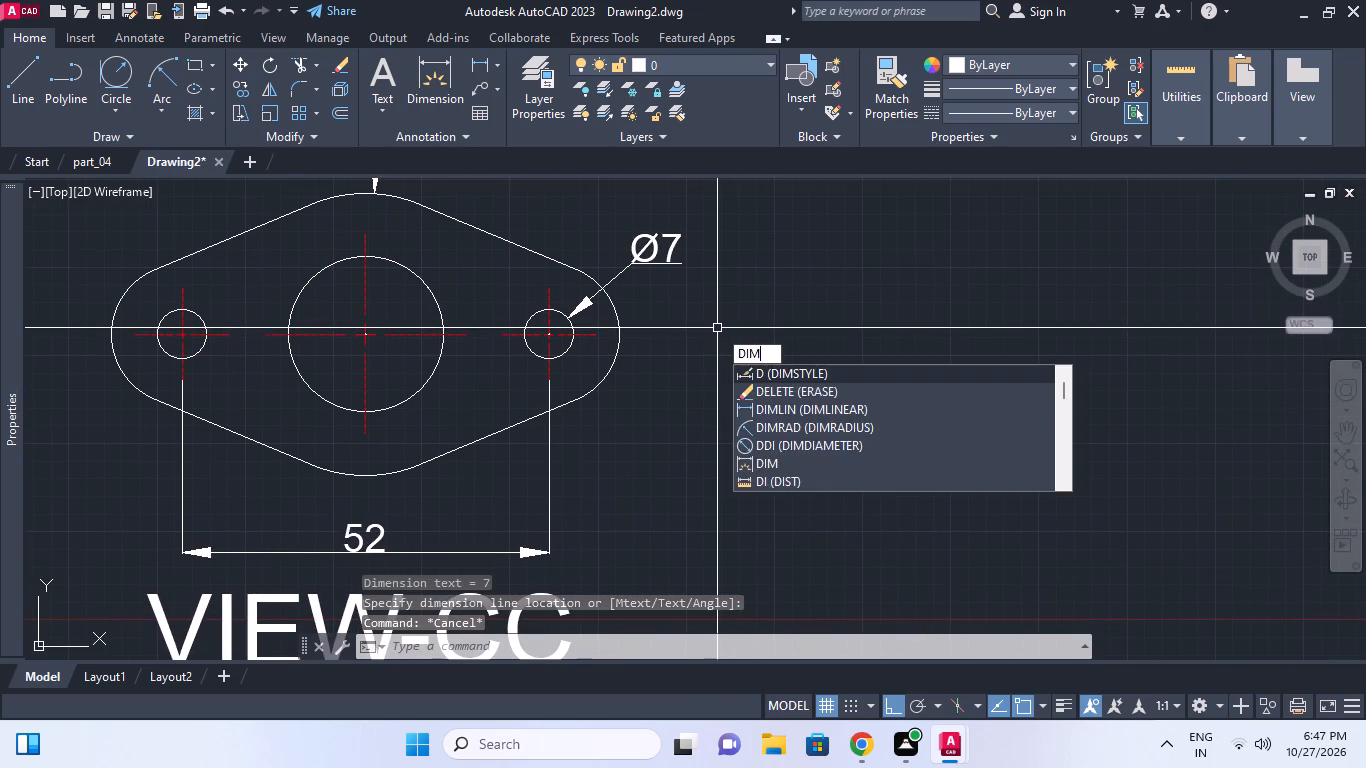
{"action": "key", "text": "r"}
{"action": "key", "text": "space"}
{"action": "left_click", "coordinate": [614, 358]}
{"action": "left_click", "coordinate": [670, 397]}
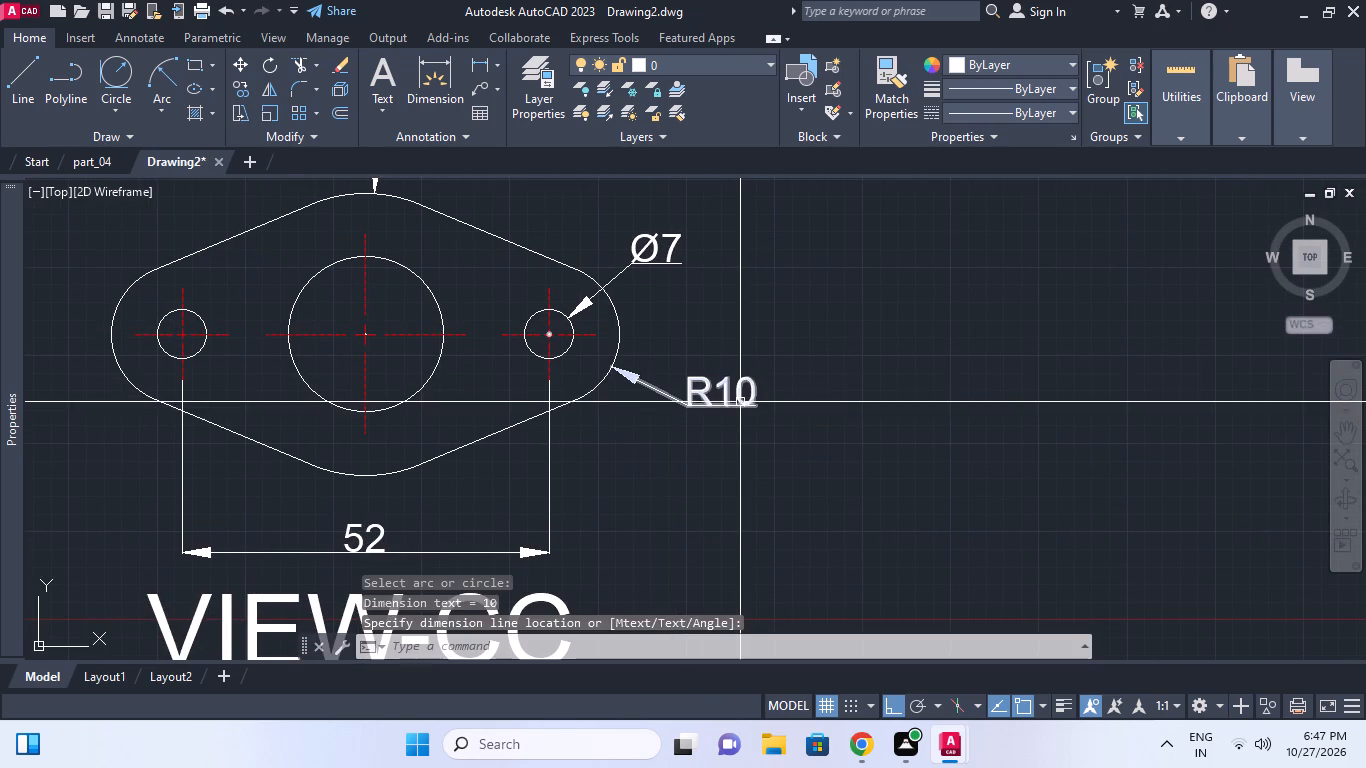
Draw a vertical line 40 units long going upward, in the empty space to the right of VIEW-CC.
{"action": "scroll", "coordinate": [775, 398], "scroll_direction": "down", "scroll_amount": 1}
{"action": "middle_click_drag", "start_coordinate": [774, 396], "coordinate": [751, 380]}
{"action": "middle_click_drag", "start_coordinate": [784, 410], "coordinate": [783, 410]}
{"action": "scroll", "coordinate": [784, 410], "scroll_direction": "down", "scroll_amount": 1}
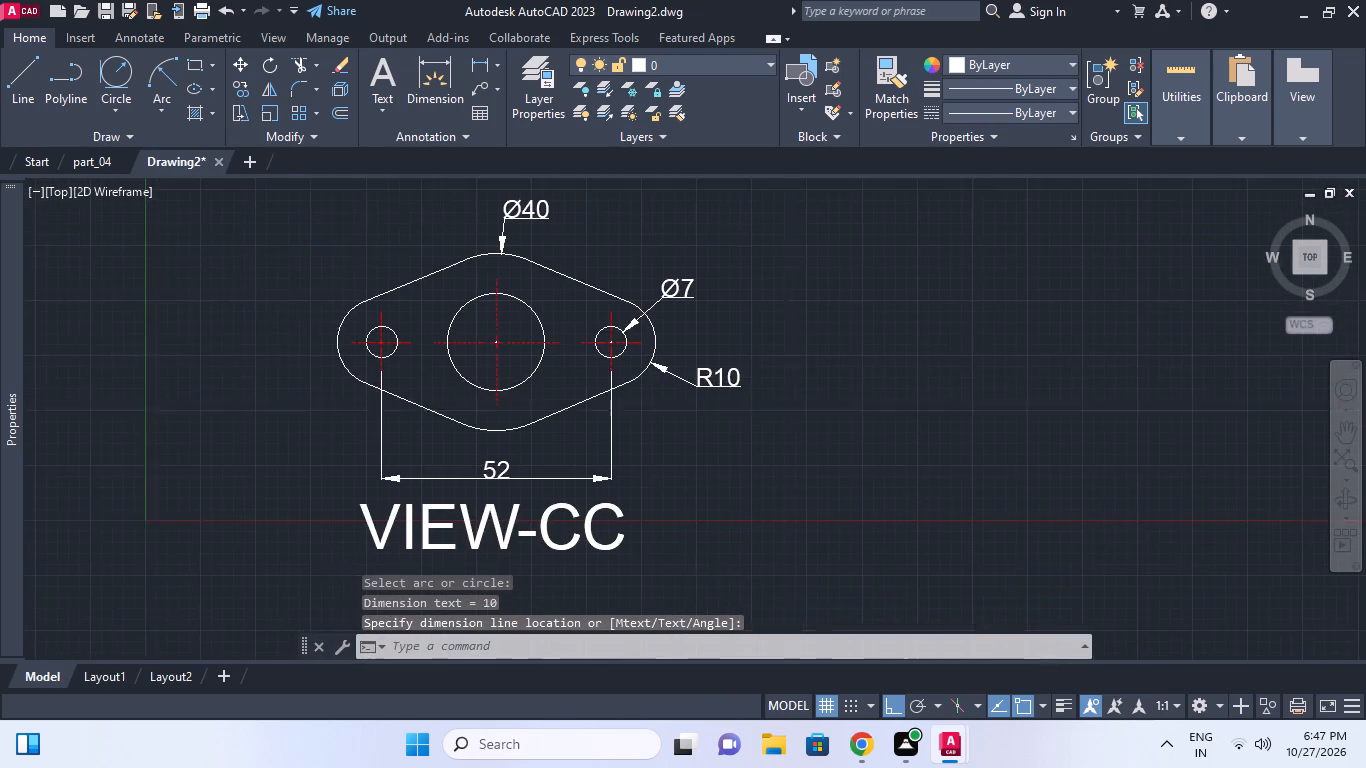
{"action": "middle_click_drag", "start_coordinate": [783, 410], "coordinate": [779, 399]}
{"action": "scroll", "coordinate": [844, 407], "scroll_direction": "down", "scroll_amount": 1}
{"action": "middle_click_drag", "start_coordinate": [844, 407], "coordinate": [733, 365]}
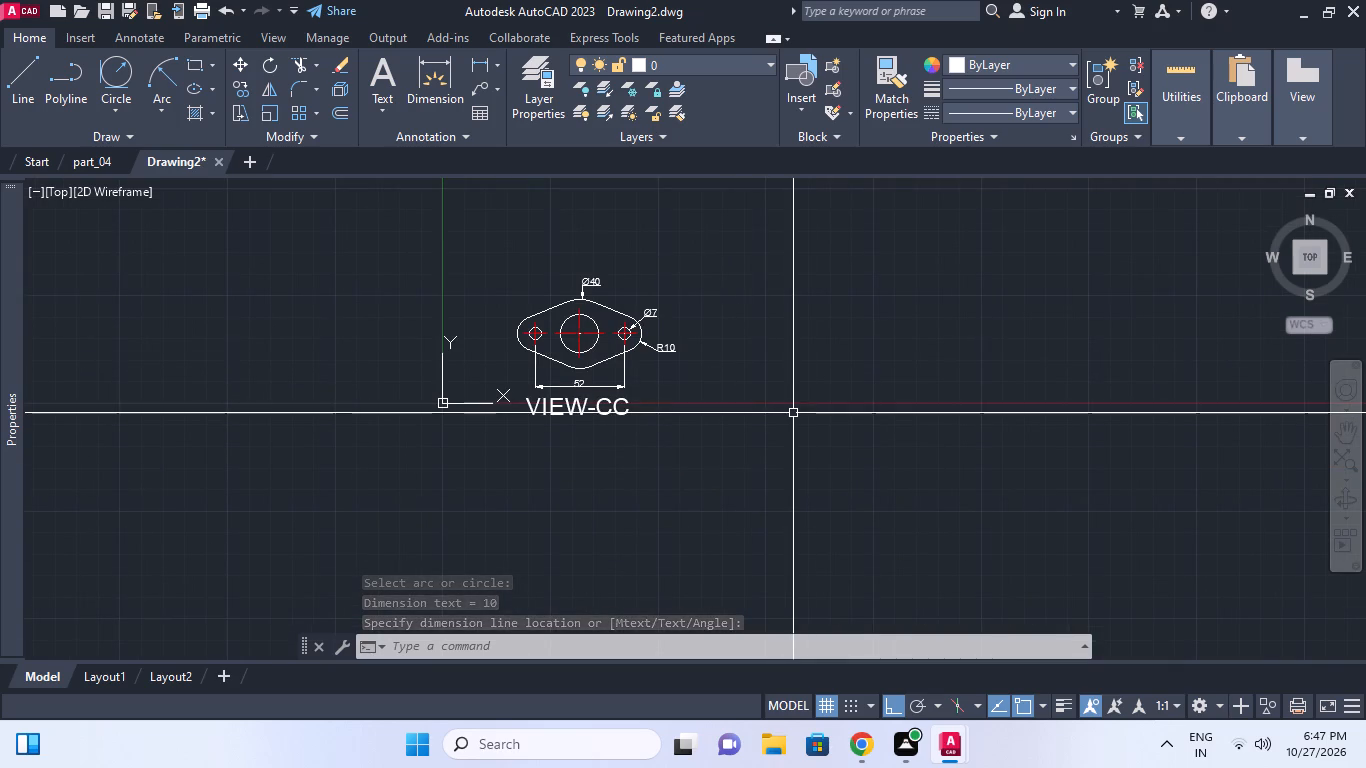
{"action": "middle_click_drag", "start_coordinate": [793, 413], "coordinate": [806, 403]}
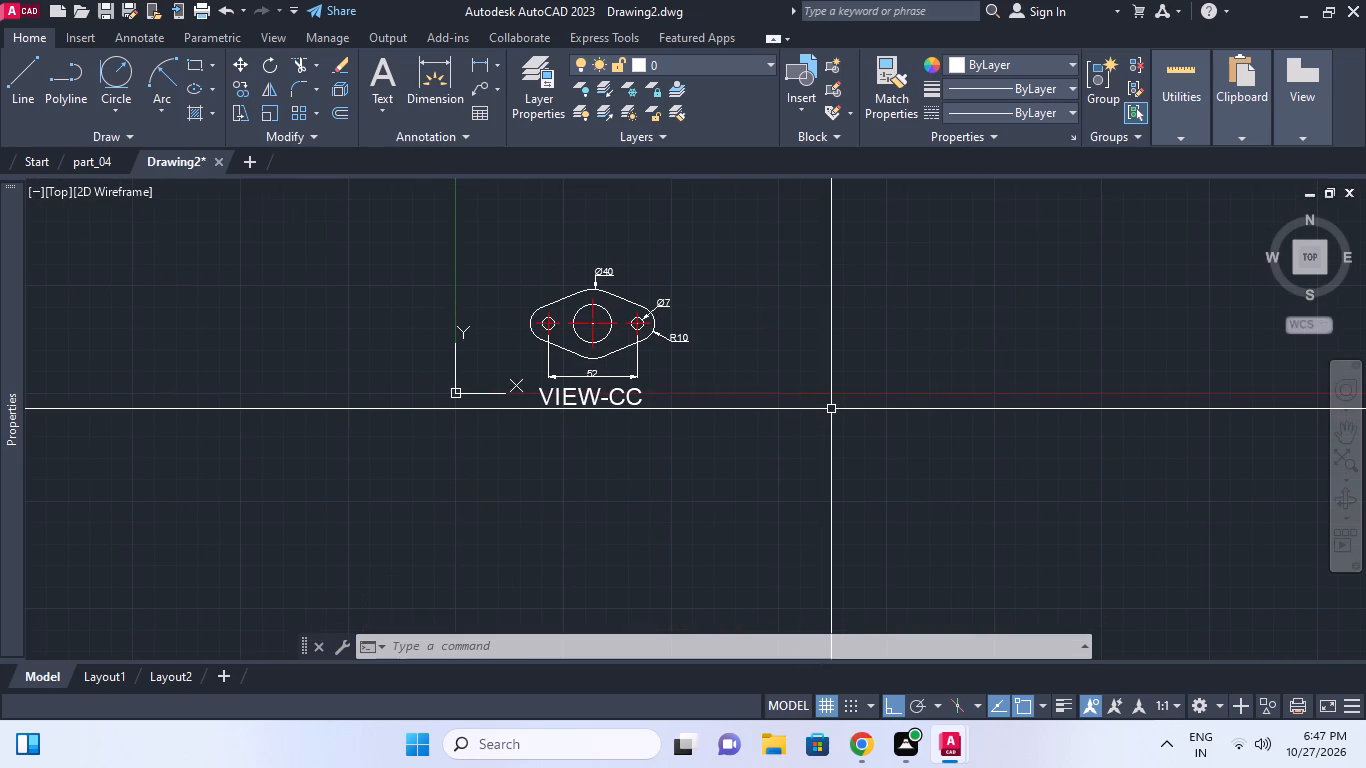
{"action": "type", "text": "L"}
{"action": "key", "text": "space"}
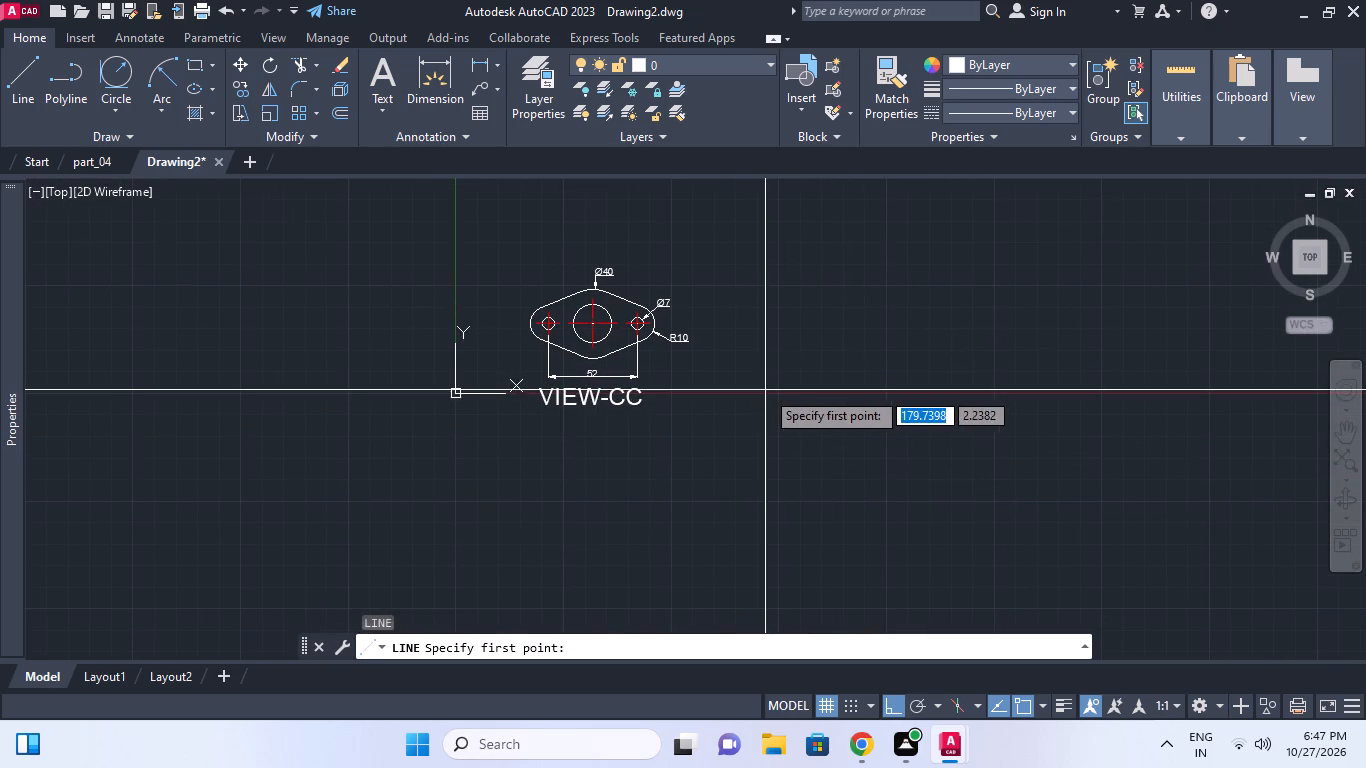
{"action": "left_click", "coordinate": [765, 390]}
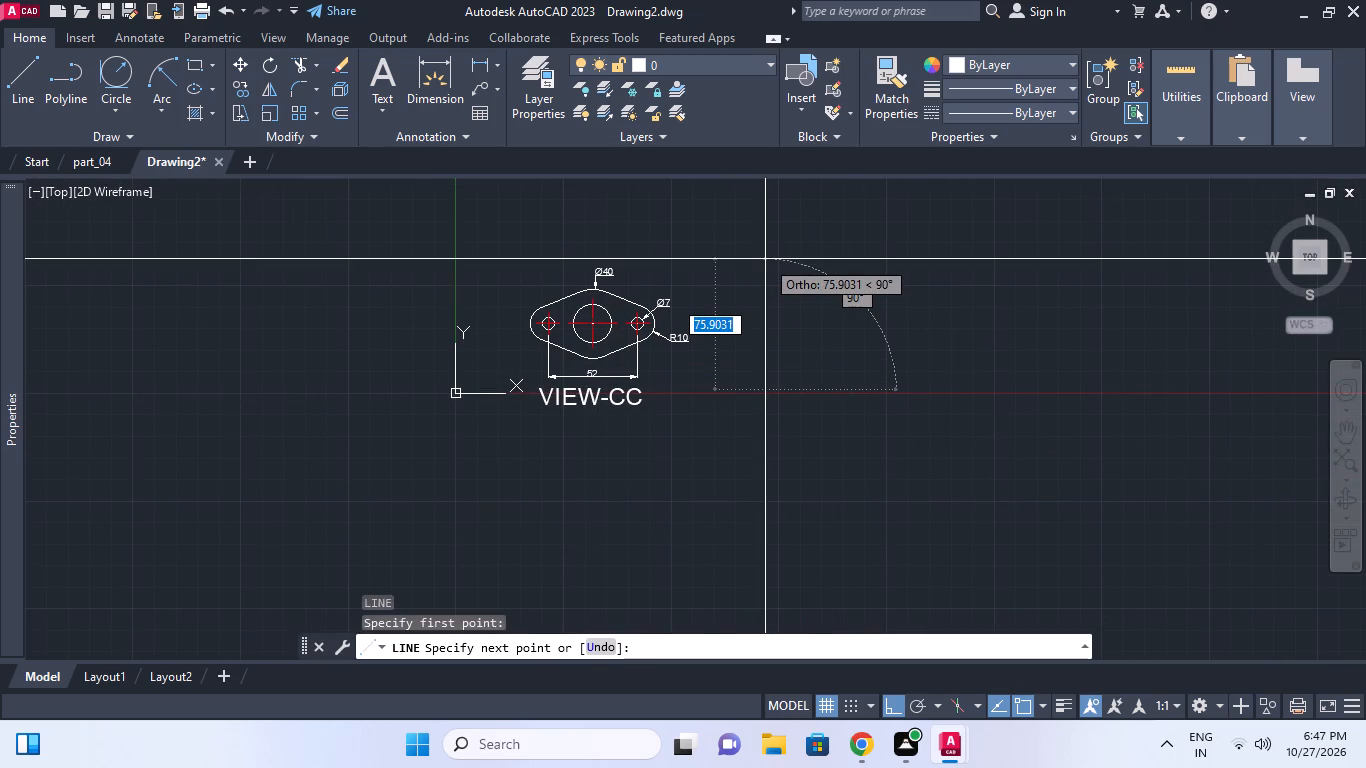
{"action": "type", "text": "40"}
{"action": "key", "text": "Return"}
{"action": "key", "text": "Escape"}
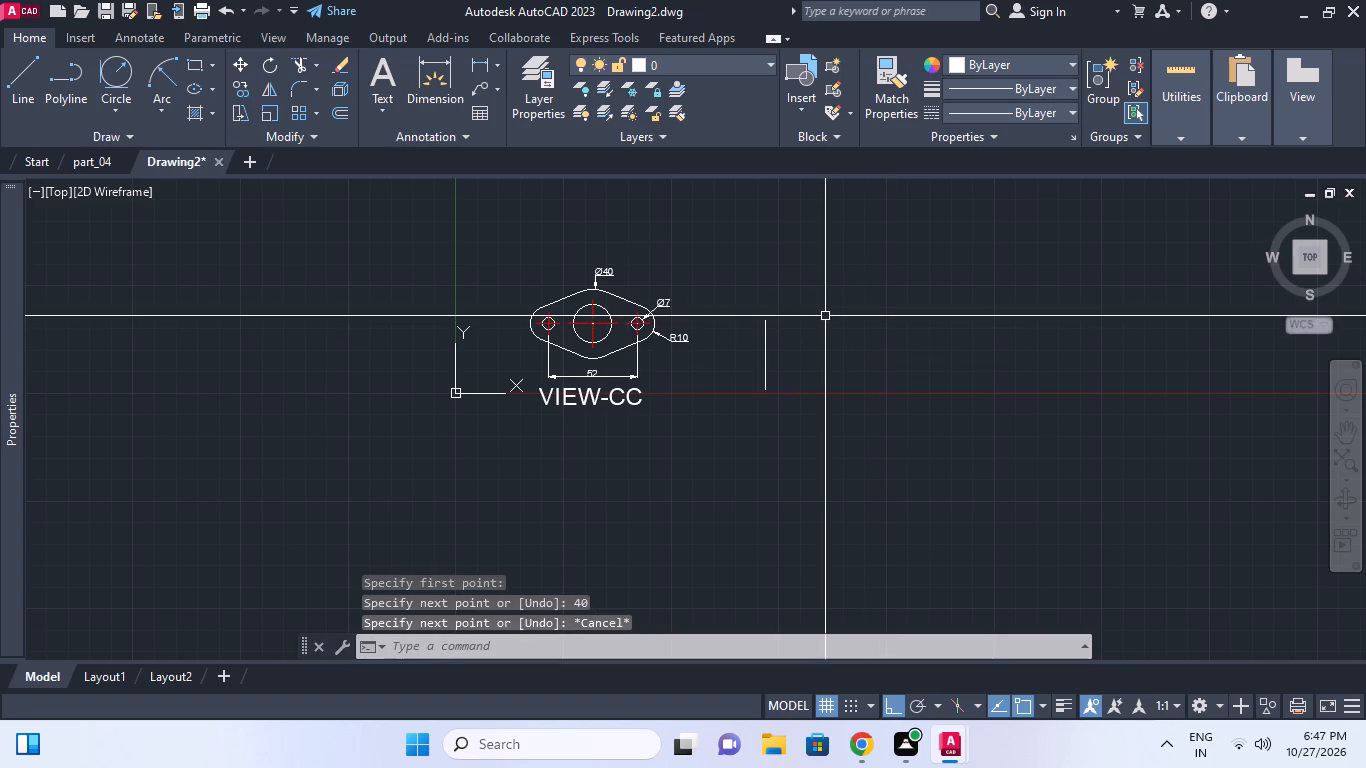
{"action": "middle_click_drag", "start_coordinate": [825, 307], "coordinate": [831, 282]}
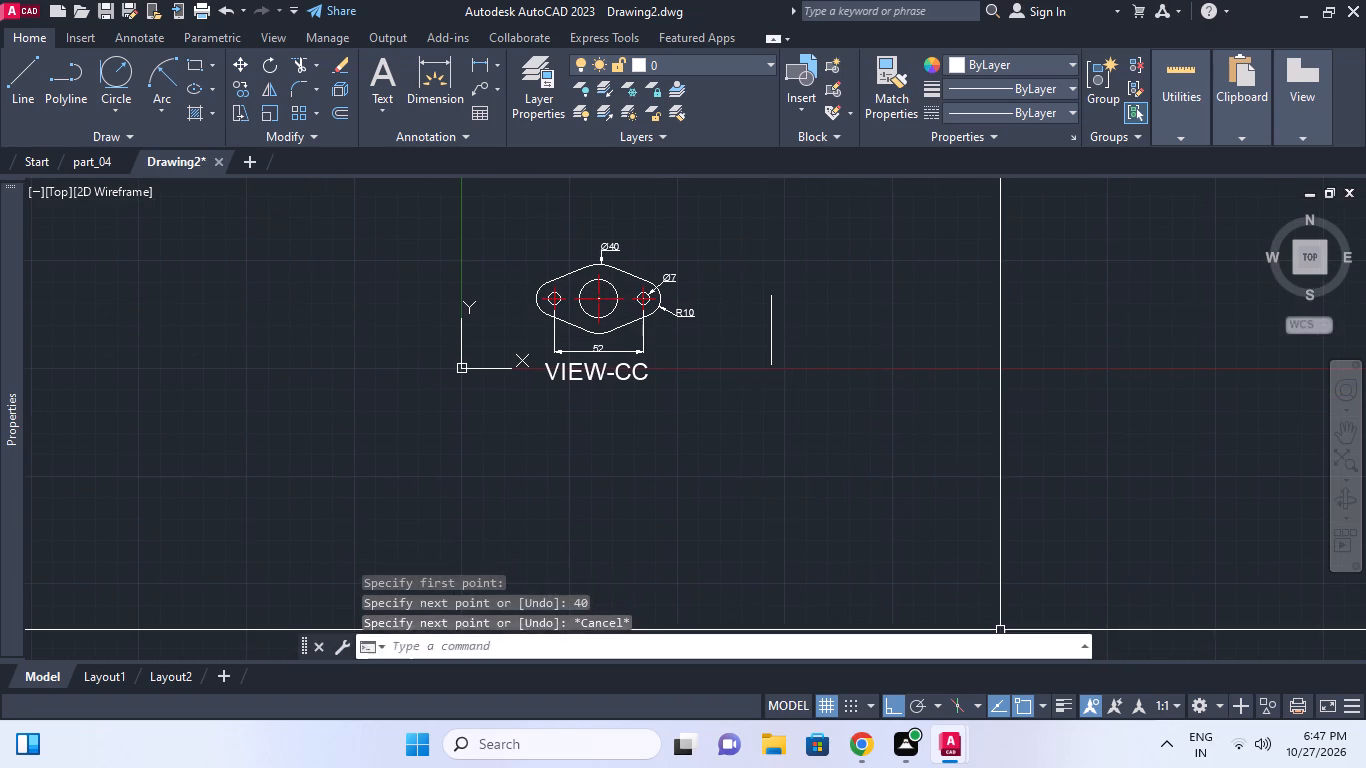
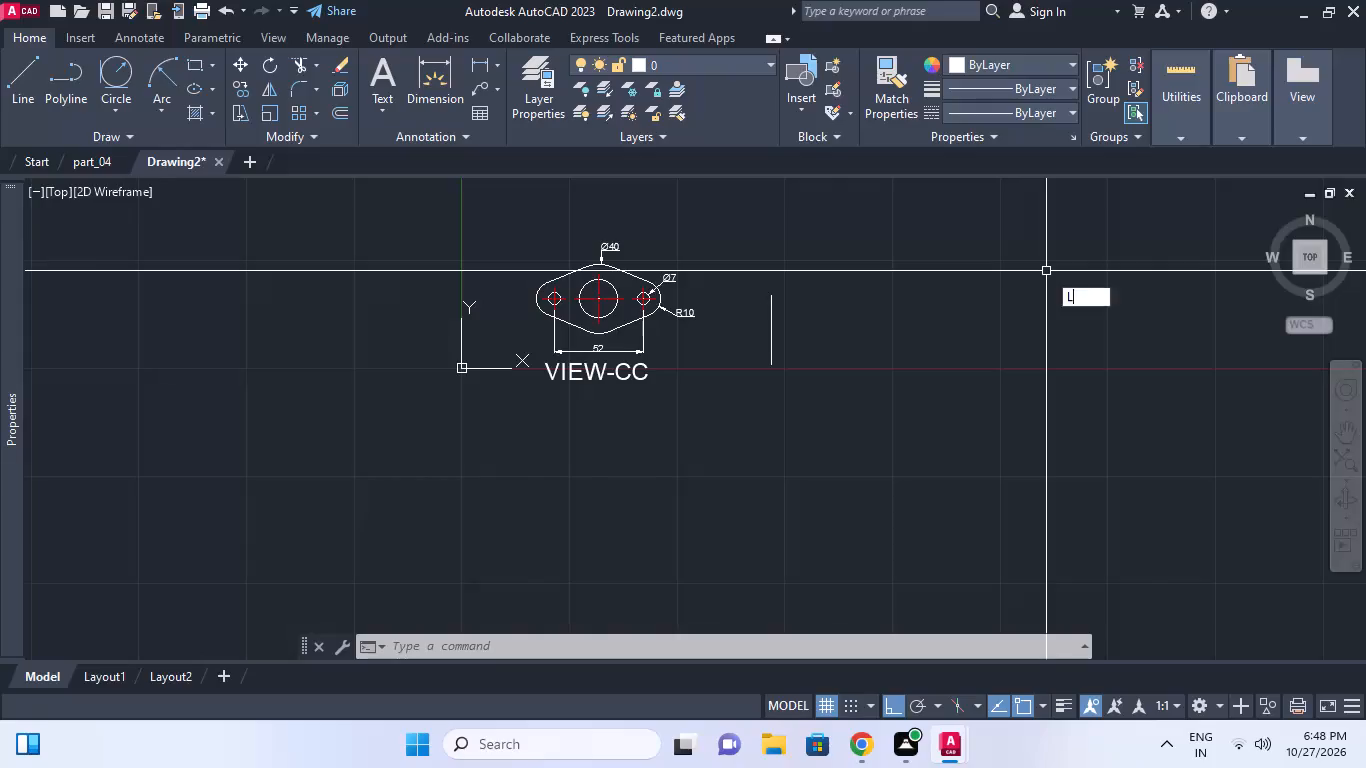
Offset the 40-unit vertical line by 10 units to its right.
{"action": "key", "text": "Escape"}
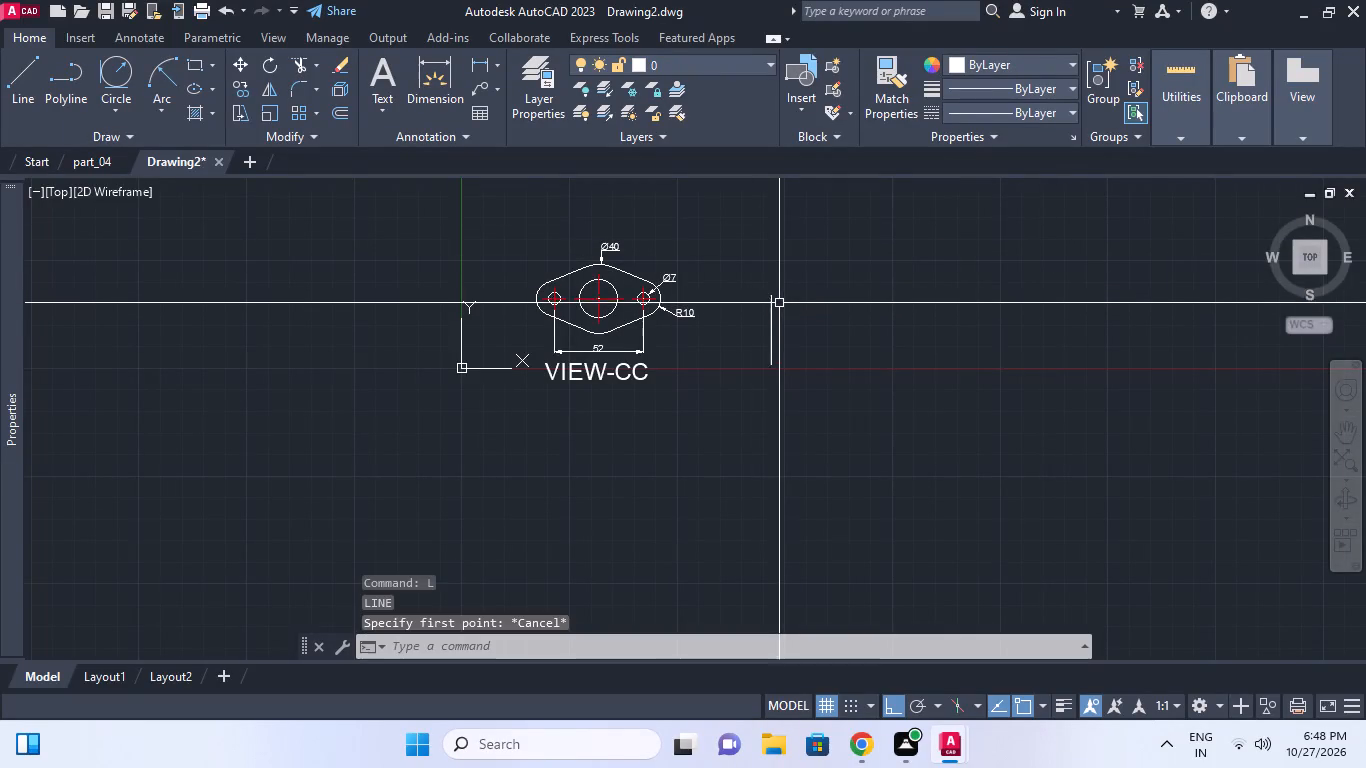
{"action": "type", "text": "O 10"}
{"action": "key", "text": "space"}
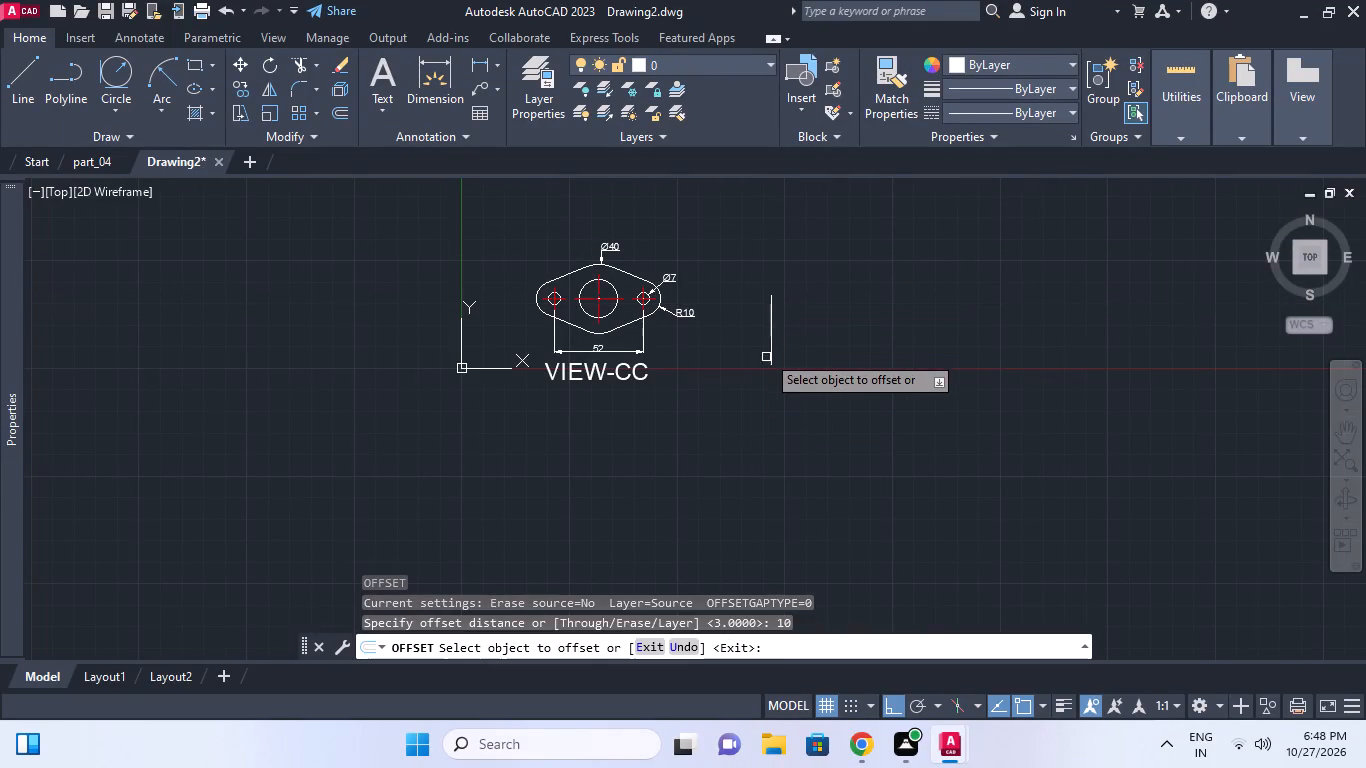
{"action": "left_click", "coordinate": [777, 321]}
{"action": "left_click", "coordinate": [769, 318]}
{"action": "left_click", "coordinate": [784, 316]}
{"action": "key", "text": "Escape"}
Draw two horizontal lines joining the top ends and the bottom ends of the two vertical lines.
{"action": "scroll", "coordinate": [780, 313], "scroll_direction": "up", "scroll_amount": 3}
{"action": "middle_click", "coordinate": [780, 313]}
{"action": "key", "text": "Escape"}
{"action": "middle_click_drag", "start_coordinate": [778, 323], "coordinate": [776, 338]}
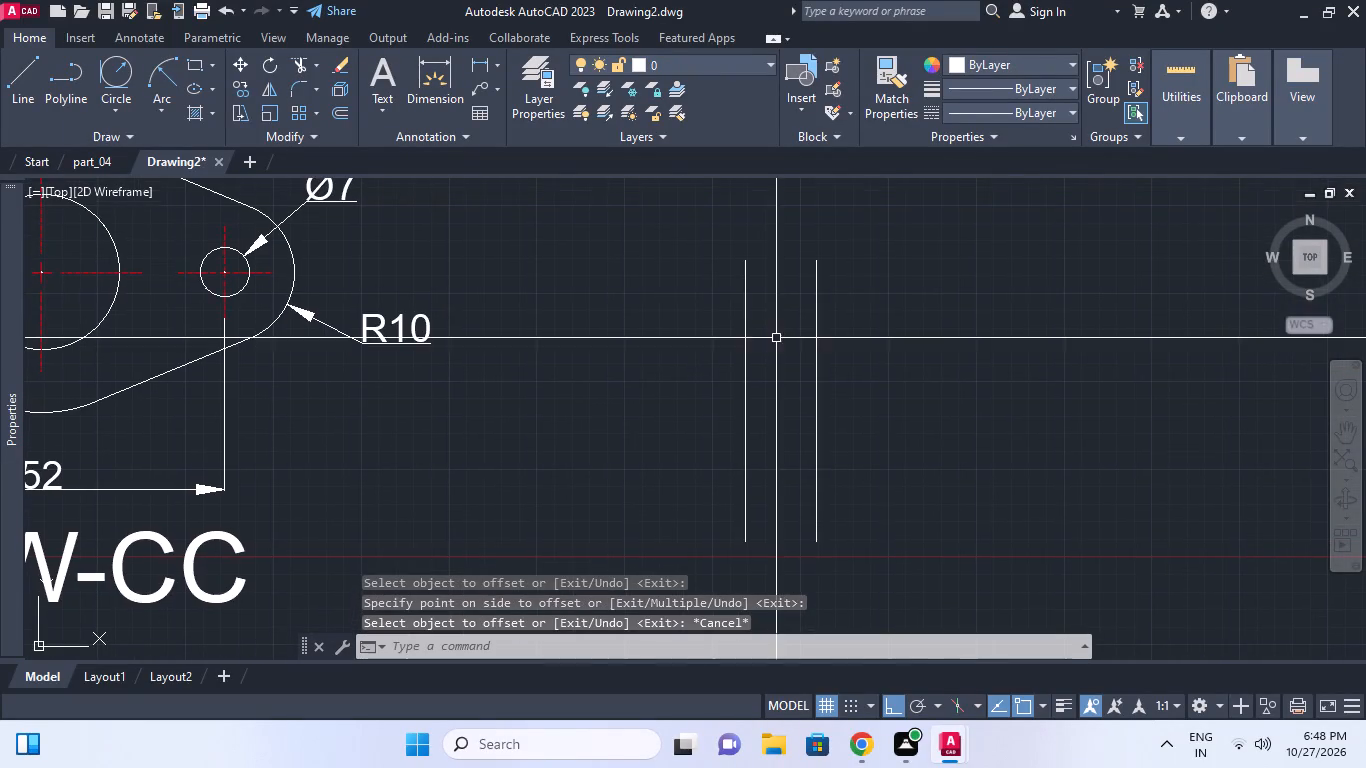
{"action": "key", "text": "l"}
{"action": "key", "text": "space"}
{"action": "left_click", "coordinate": [742, 261]}
{"action": "left_click", "coordinate": [813, 264]}
{"action": "key", "text": "space"}
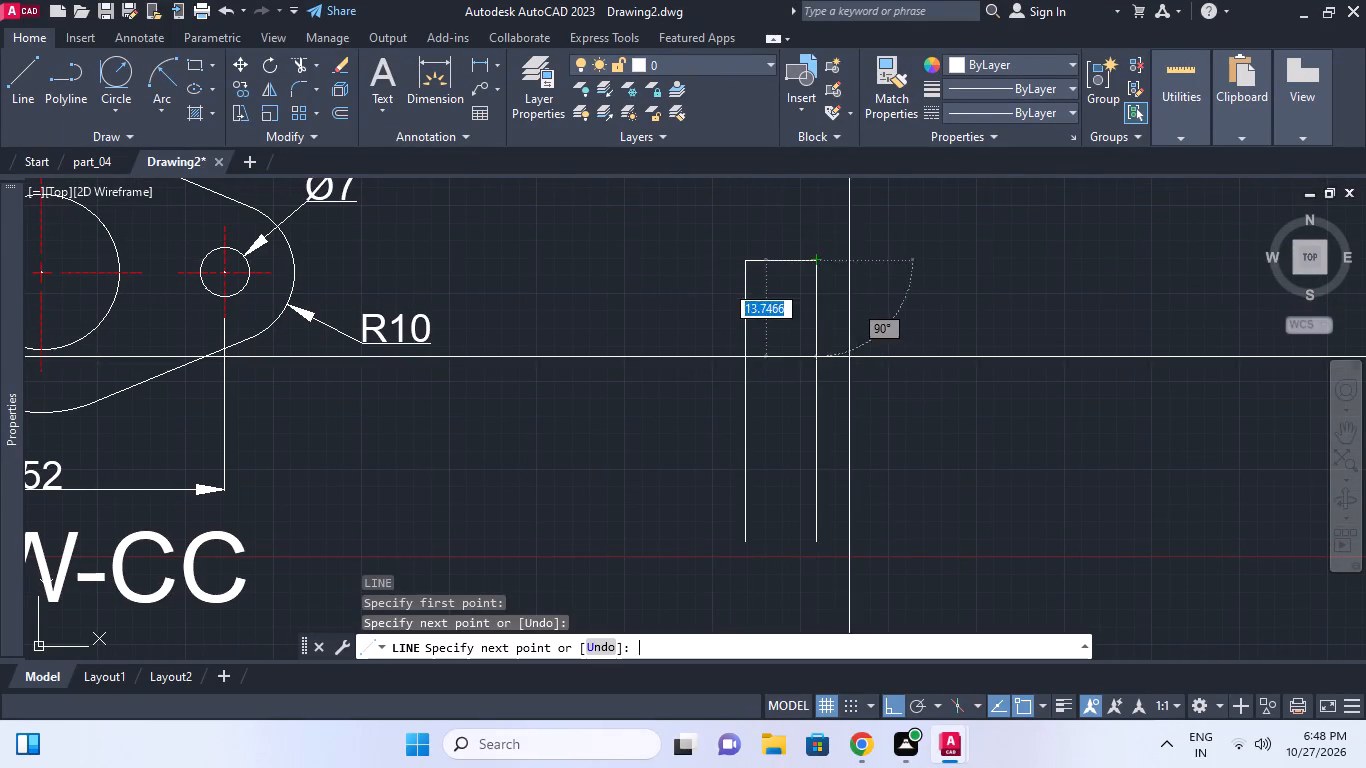
{"action": "middle_click_drag", "start_coordinate": [845, 357], "coordinate": [841, 266]}
{"action": "key", "text": "space"}
{"action": "left_click", "coordinate": [740, 450]}
{"action": "left_click", "coordinate": [816, 449]}
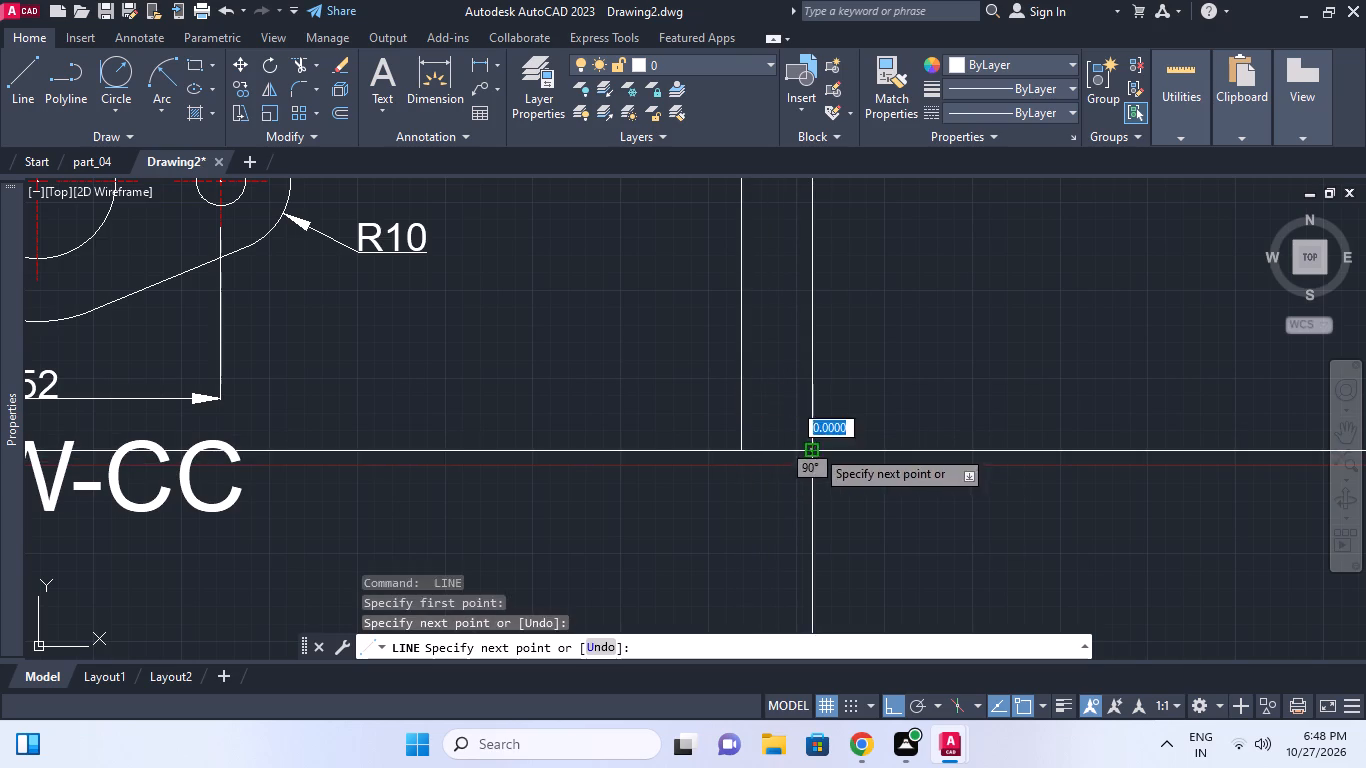
{"action": "key", "text": "Escape"}
Erase the rectangle's right vertical line, leaving its right side open.
{"action": "left_click", "coordinate": [819, 405]}
{"action": "left_click", "coordinate": [808, 388]}
{"action": "key", "text": "e"}
{"action": "key", "text": "space"}
{"action": "key", "text": "Escape"}
{"action": "middle_click_drag", "start_coordinate": [884, 377], "coordinate": [845, 391]}
{"action": "key", "text": "Escape"}
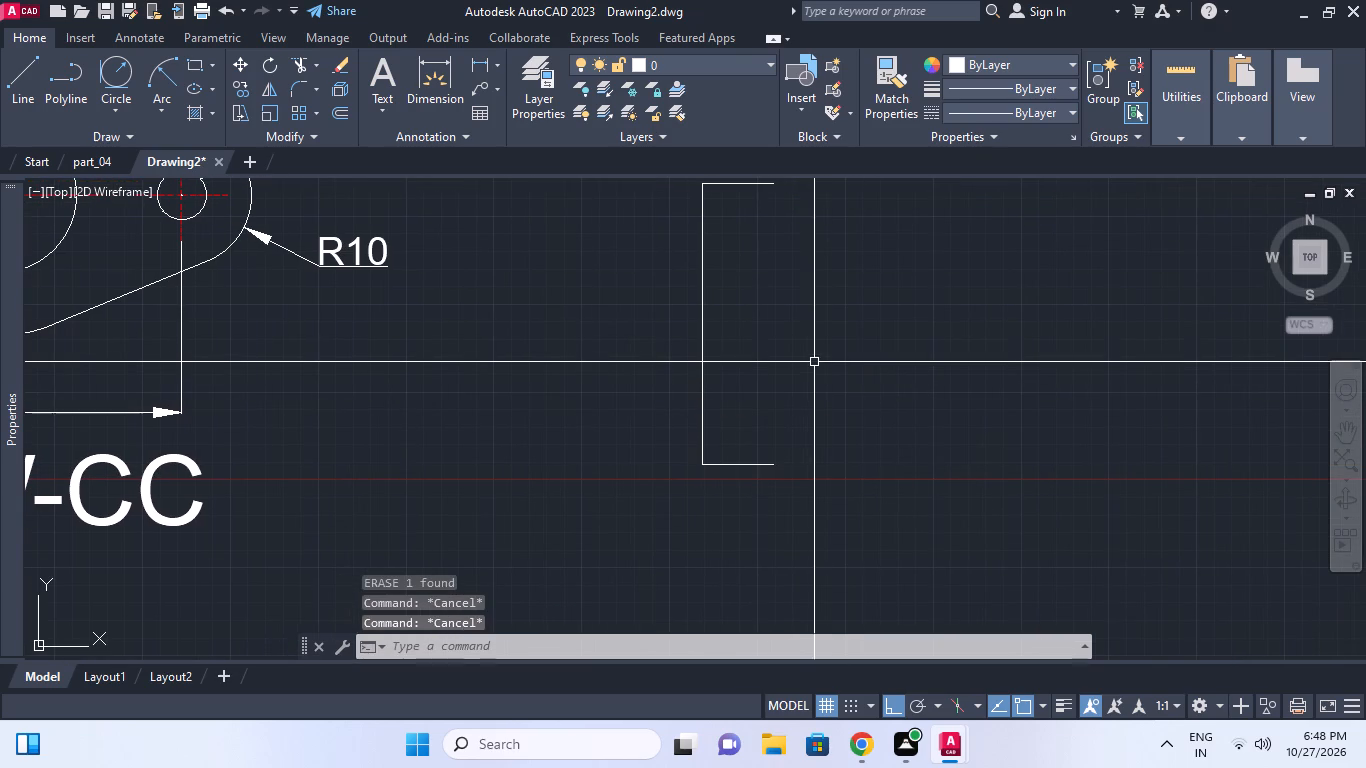
{"action": "key", "text": "Escape"}
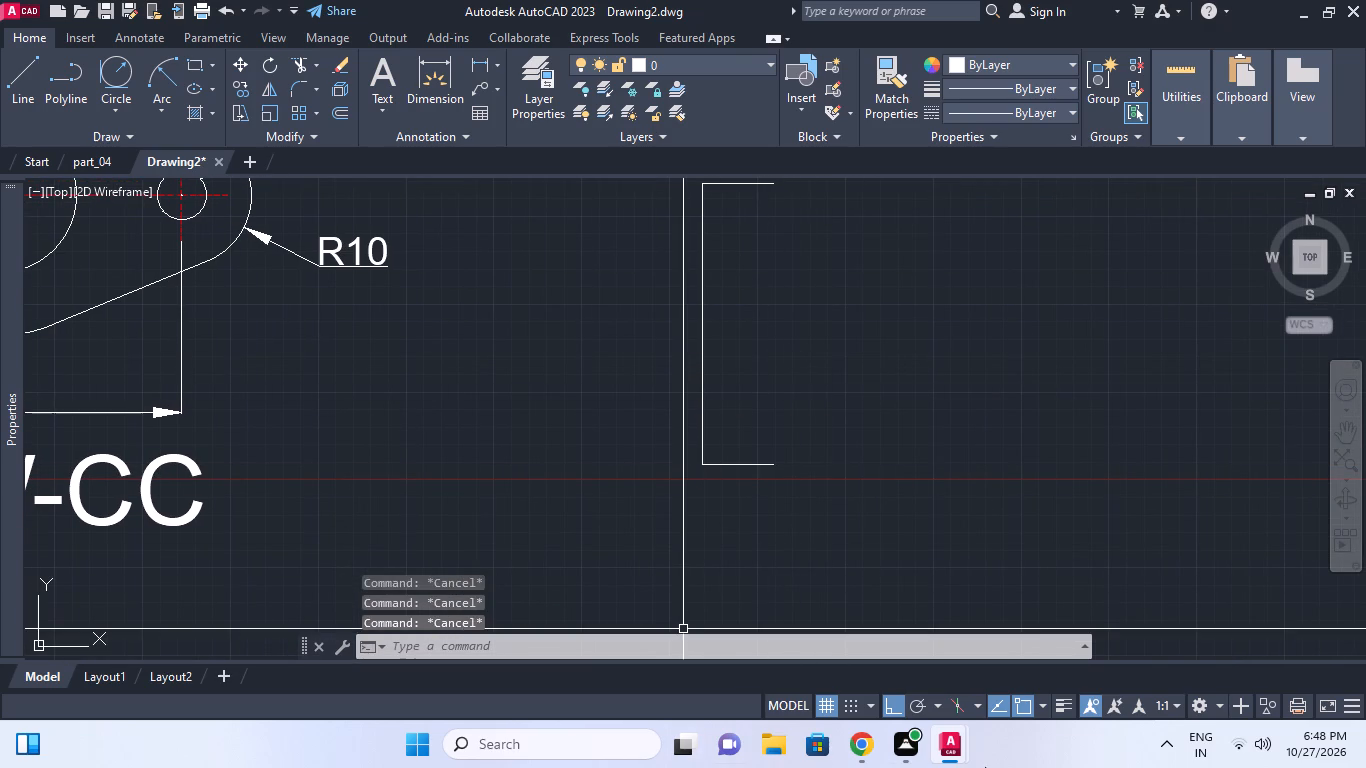
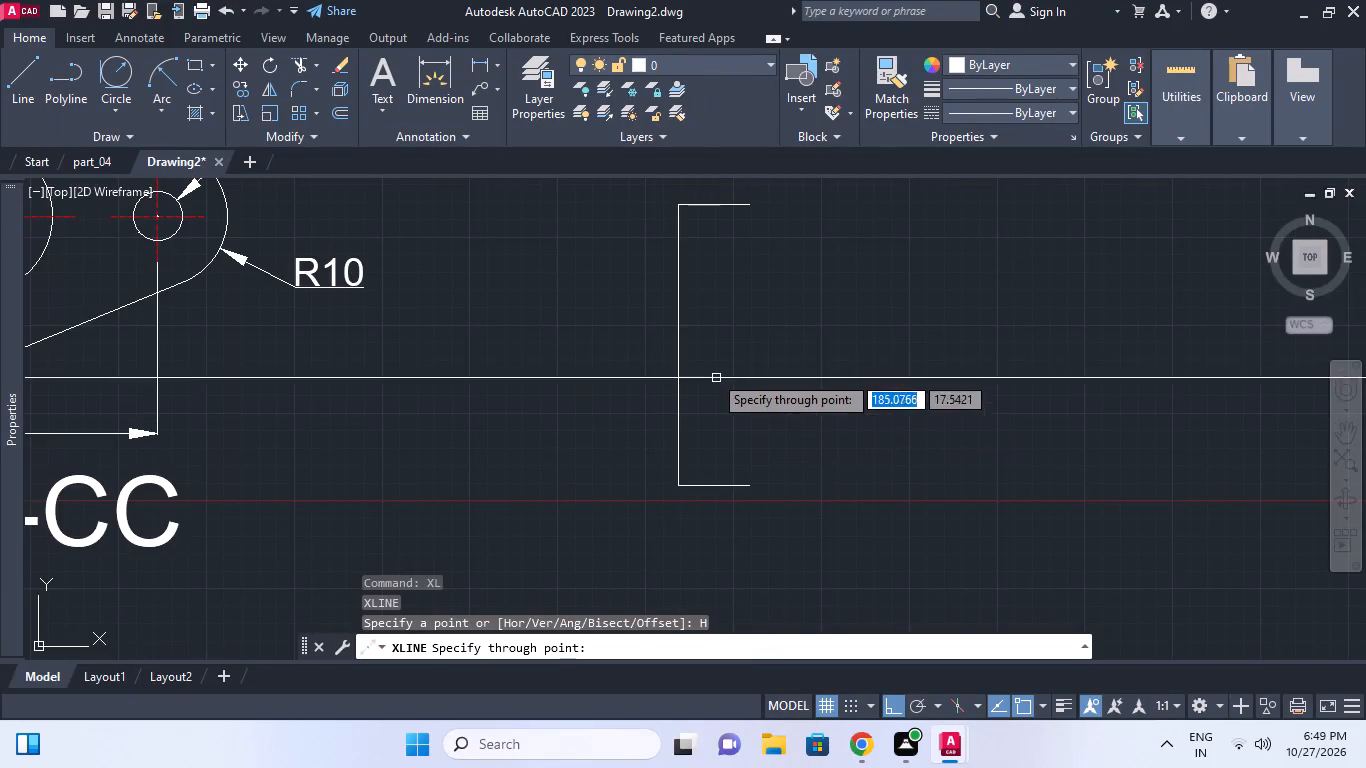
Place a horizontal construction line through the midpoint of the outline's 40-unit vertical line.
{"action": "type", "text": "MID"}
{"action": "key", "text": "space"}
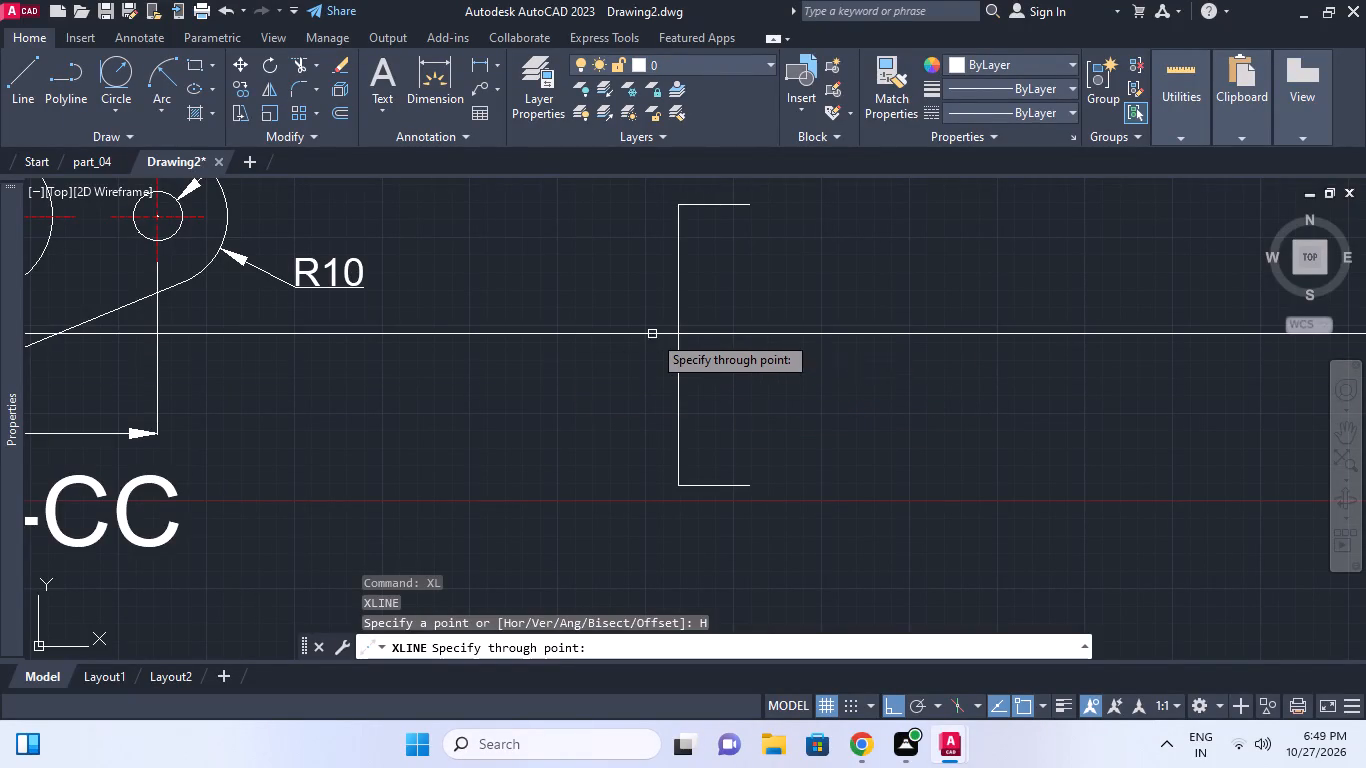
{"action": "left_click", "coordinate": [679, 388]}
{"action": "key", "text": "Escape"}
Offset the horizontal construction line by 32/2 units, once above and once below it.
{"action": "middle_click_drag", "start_coordinate": [818, 366], "coordinate": [801, 393]}
{"action": "type", "text": "O"}
{"action": "key", "text": "space"}
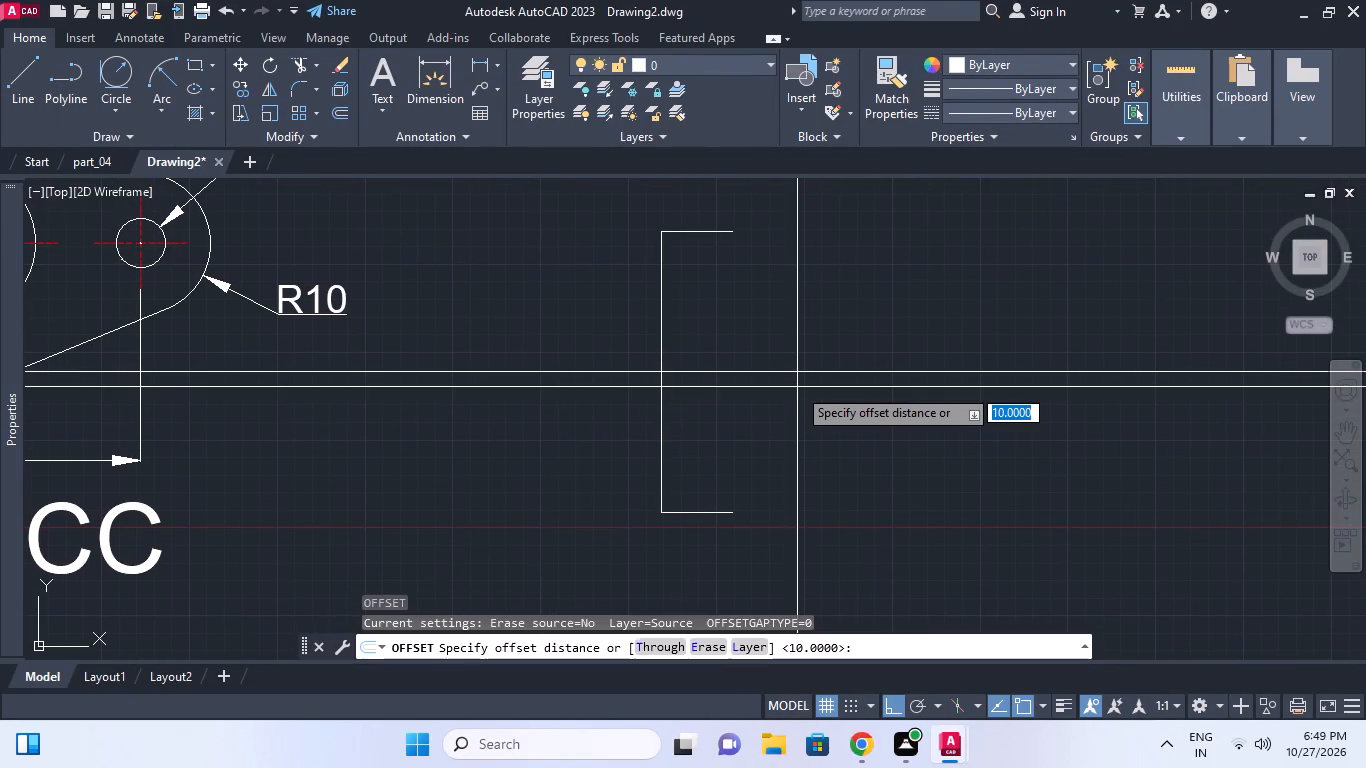
{"action": "key", "text": "2"}
{"action": "key", "text": "BackSpace"}
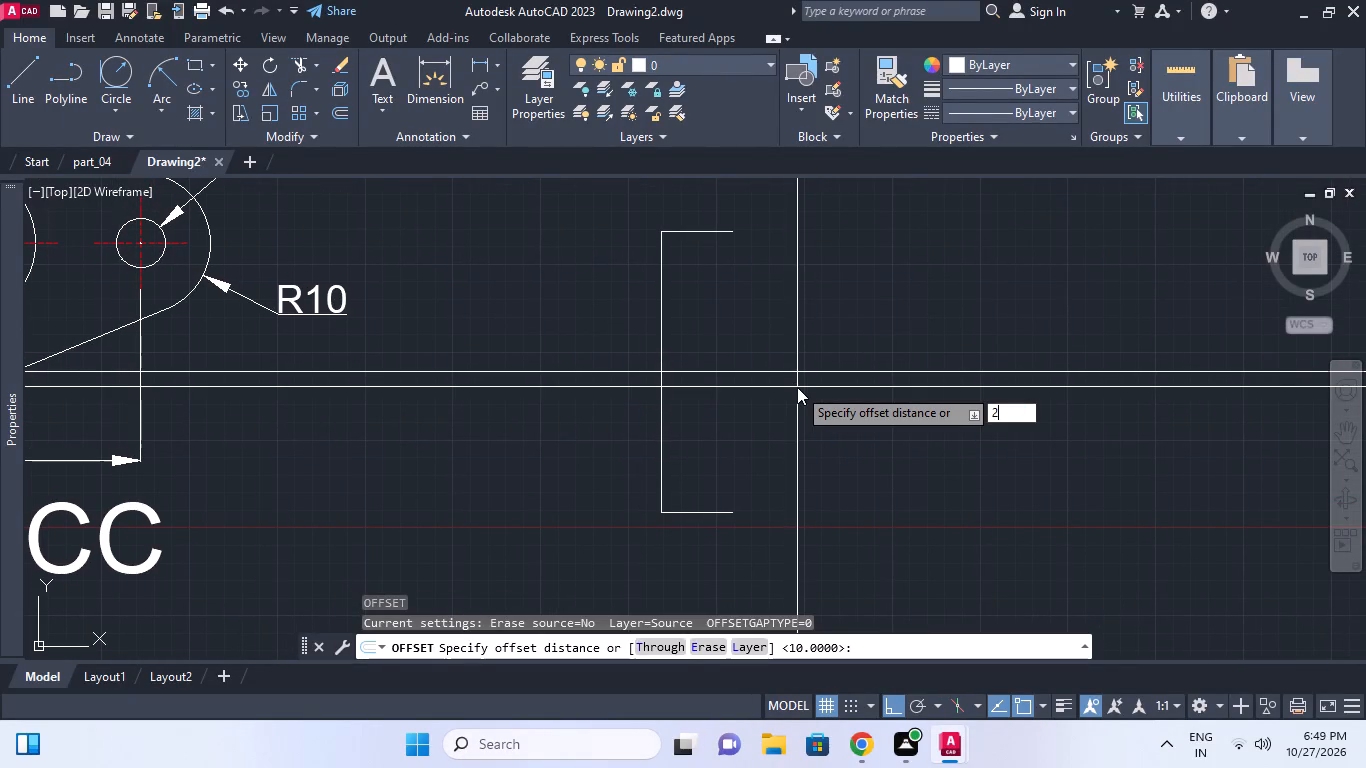
{"action": "type", "text": "32/2"}
{"action": "key", "text": "Return"}
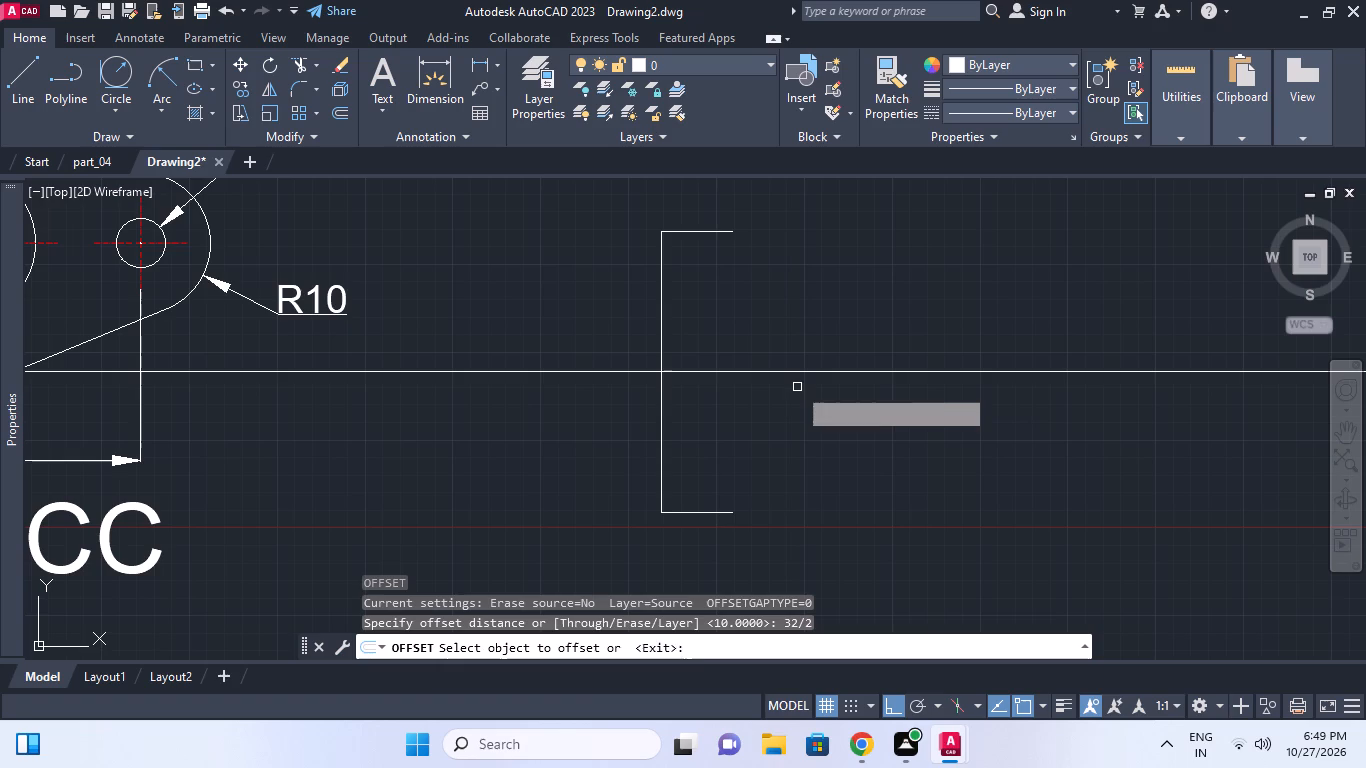
{"action": "left_click", "coordinate": [844, 370]}
{"action": "left_click", "coordinate": [848, 342]}
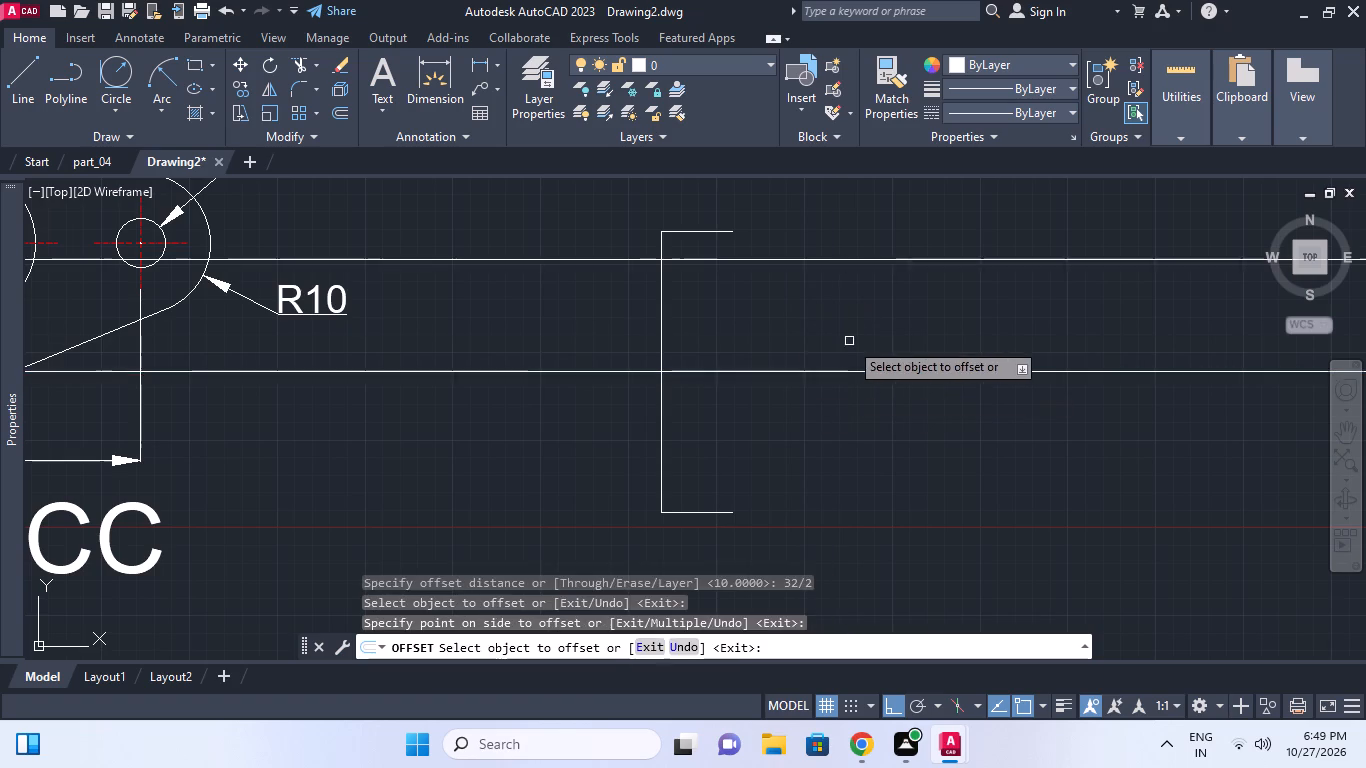
{"action": "left_click", "coordinate": [846, 370]}
{"action": "left_click", "coordinate": [844, 399]}
{"action": "key", "text": "Escape"}
{"action": "key", "text": "Escape"}
Draw a vertical line closing the outline's open side between the ends of its top and bottom edges.
{"action": "middle_click", "coordinate": [764, 278]}
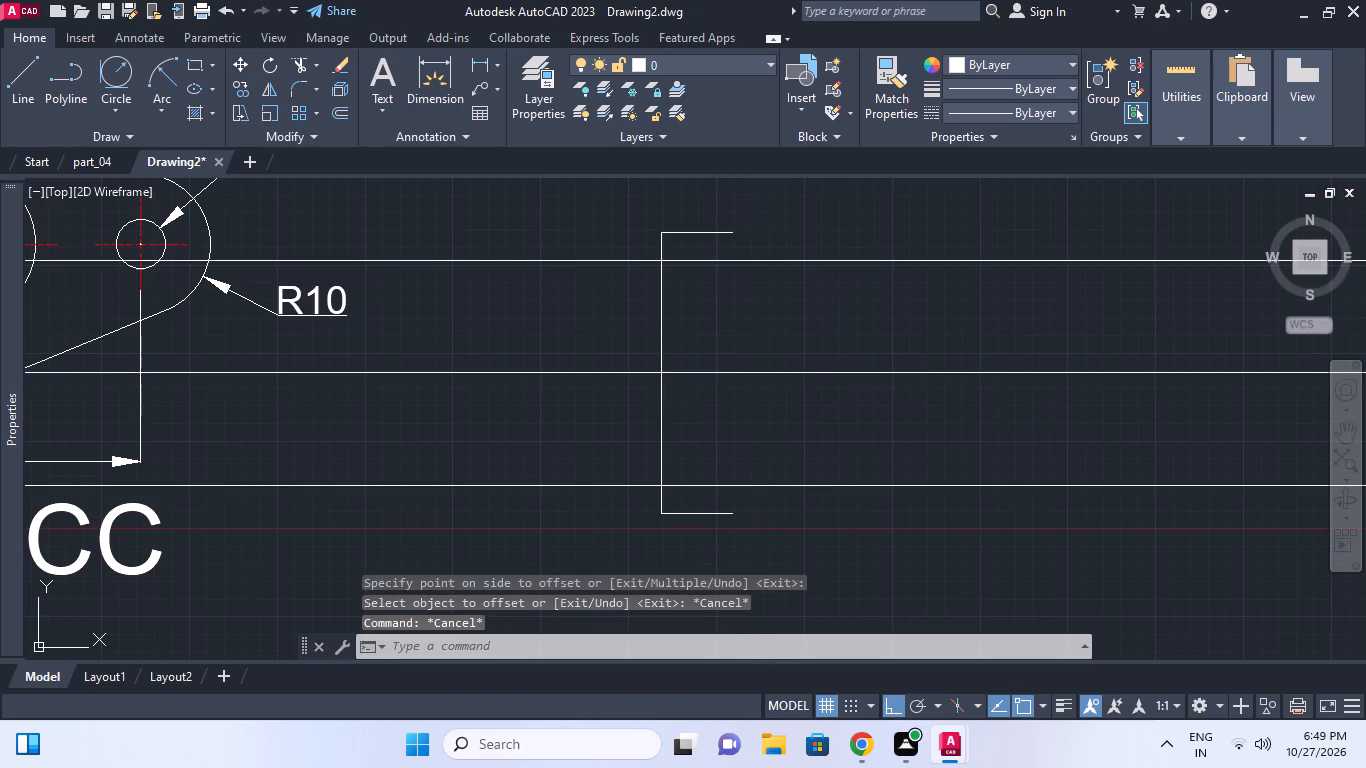
{"action": "key", "text": "Escape"}
{"action": "type", "text": "L"}
{"action": "key", "text": "space"}
{"action": "left_click", "coordinate": [735, 233]}
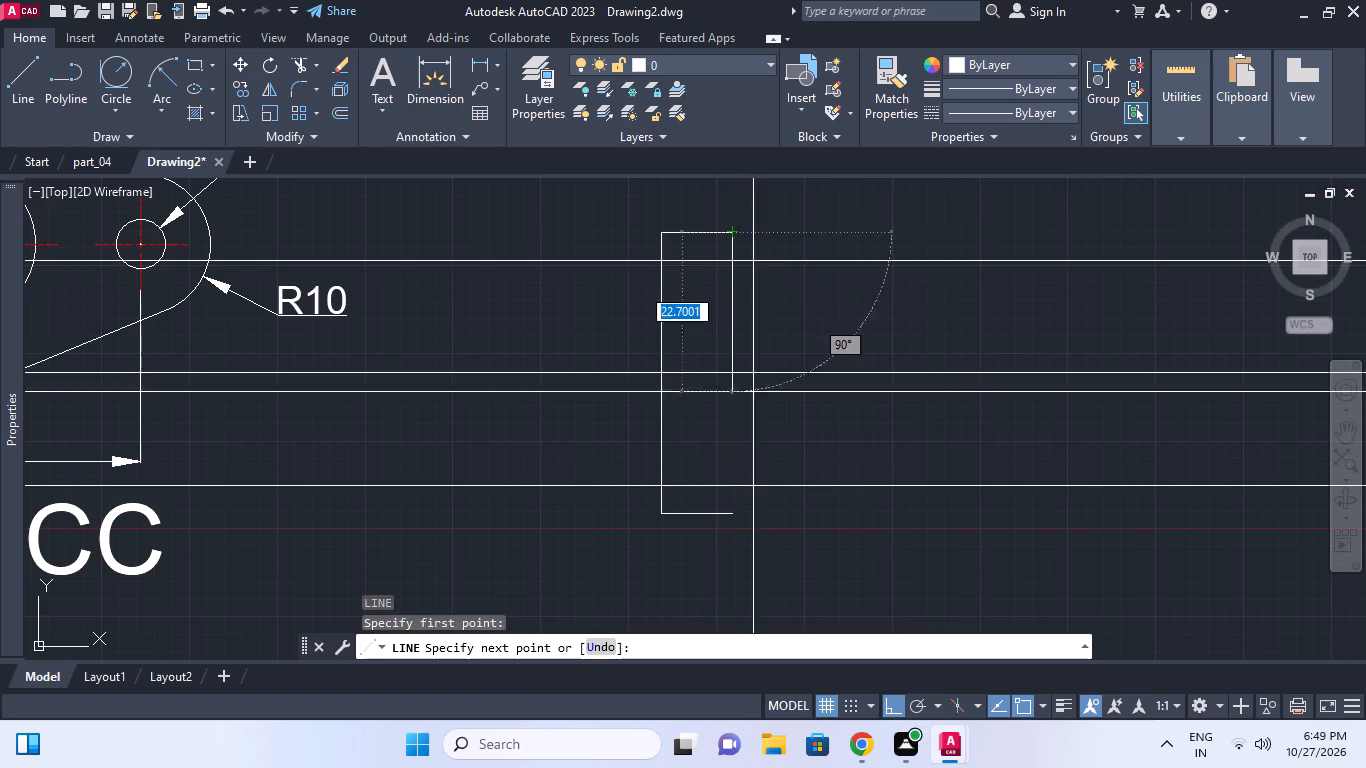
{"action": "left_click", "coordinate": [733, 512]}
{"action": "key", "text": "Escape"}
Trim the new vertical line between the two offset construction lines, keeping only its short upper and lower ends.
{"action": "middle_click", "coordinate": [748, 477]}
{"action": "key", "text": "t"}
{"action": "key", "text": "r"}
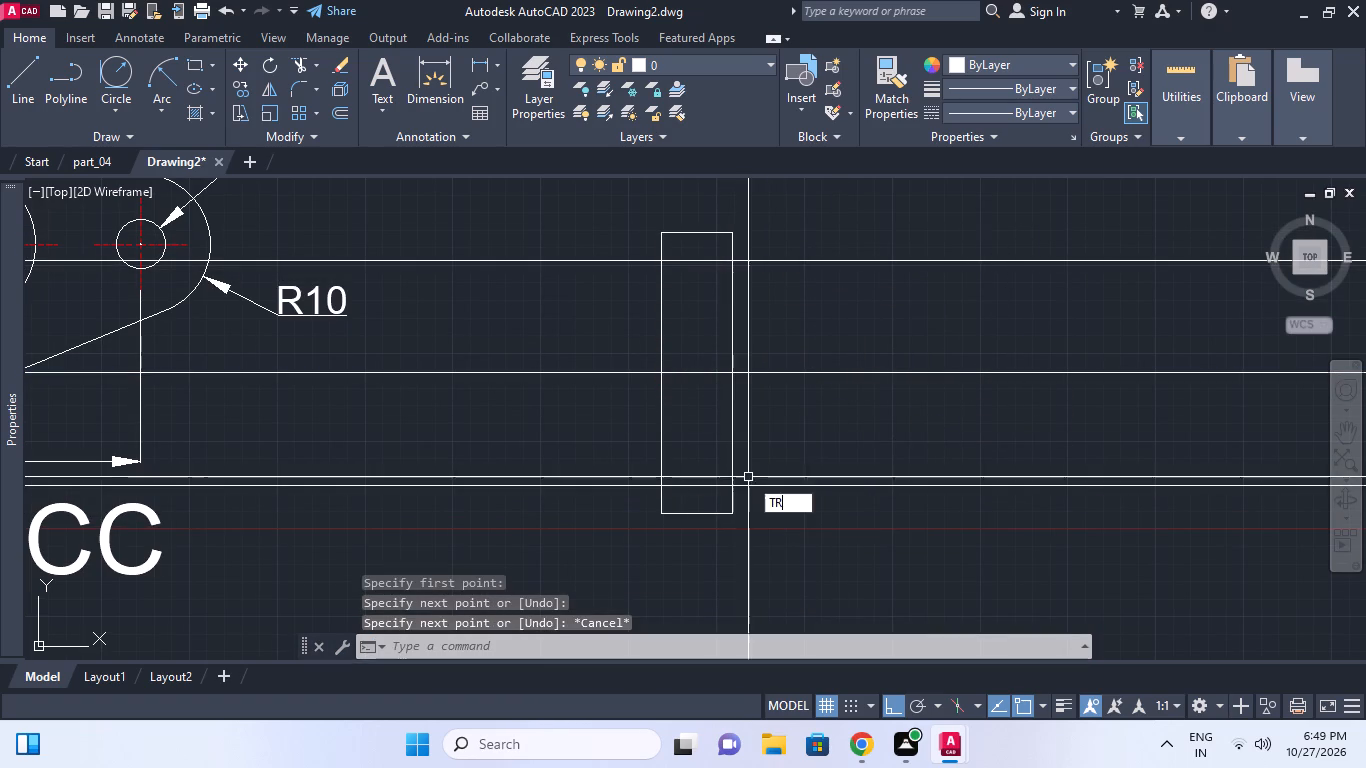
{"action": "key", "text": "space"}
{"action": "left_click", "coordinate": [806, 506]}
{"action": "left_click", "coordinate": [786, 470]}
{"action": "left_click", "coordinate": [781, 295]}
{"action": "left_click", "coordinate": [767, 226]}
{"action": "key", "text": "space"}
{"action": "left_click", "coordinate": [737, 293]}
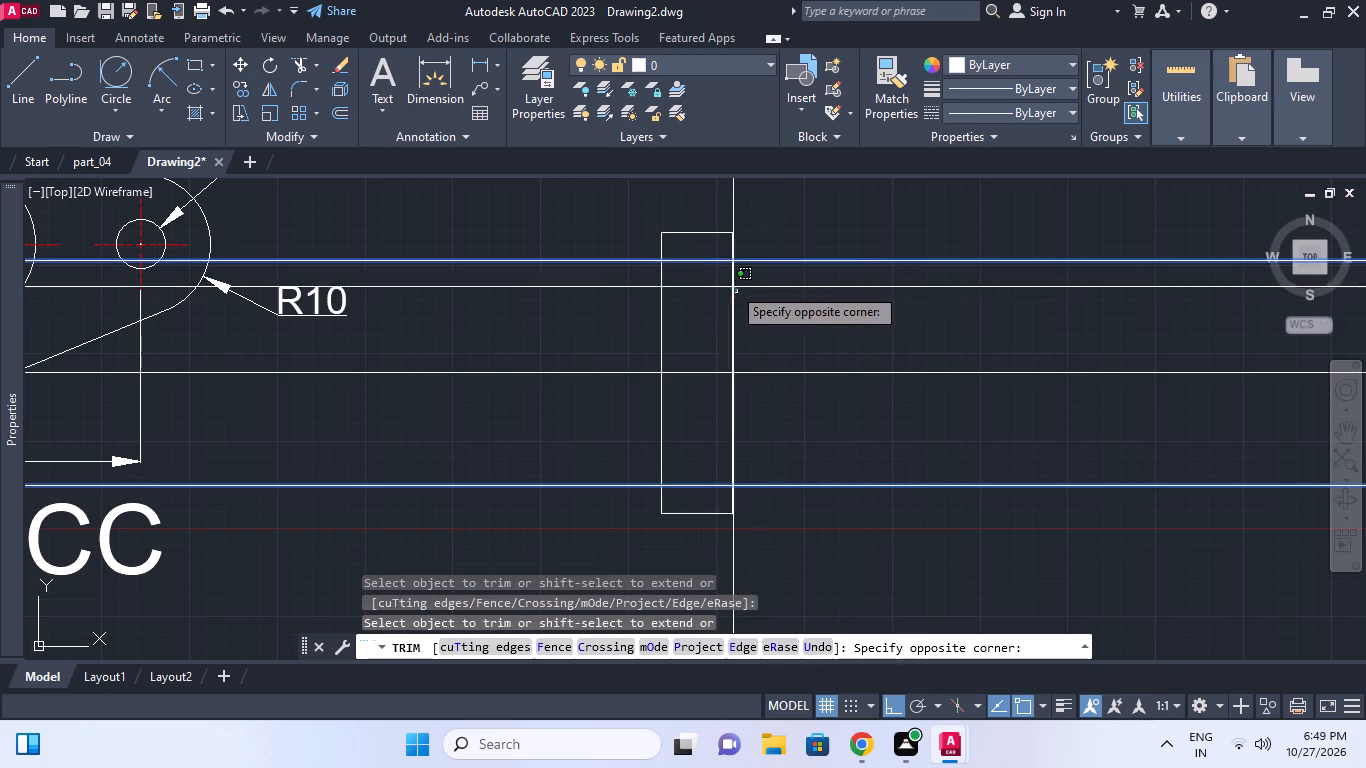
{"action": "left_click", "coordinate": [729, 284]}
{"action": "key", "text": "Escape"}
{"action": "key", "text": "Escape"}
Erase the upper and lower offset construction lines, keeping the one through the outline's middle.
{"action": "key", "text": "e"}
{"action": "key", "text": "space"}
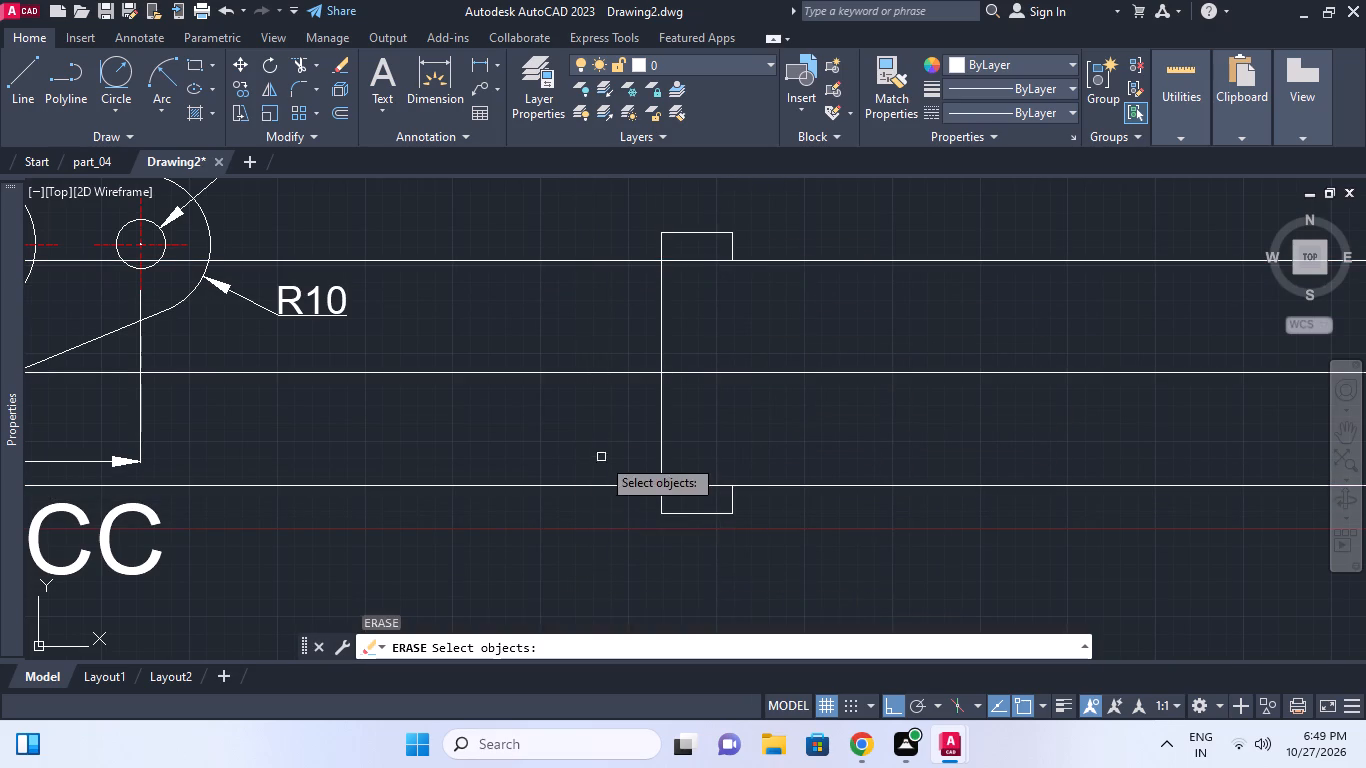
{"action": "left_click", "coordinate": [601, 442]}
{"action": "left_click", "coordinate": [539, 488]}
{"action": "left_click", "coordinate": [597, 321]}
{"action": "left_click", "coordinate": [558, 226]}
{"action": "right_click", "coordinate": [558, 226]}
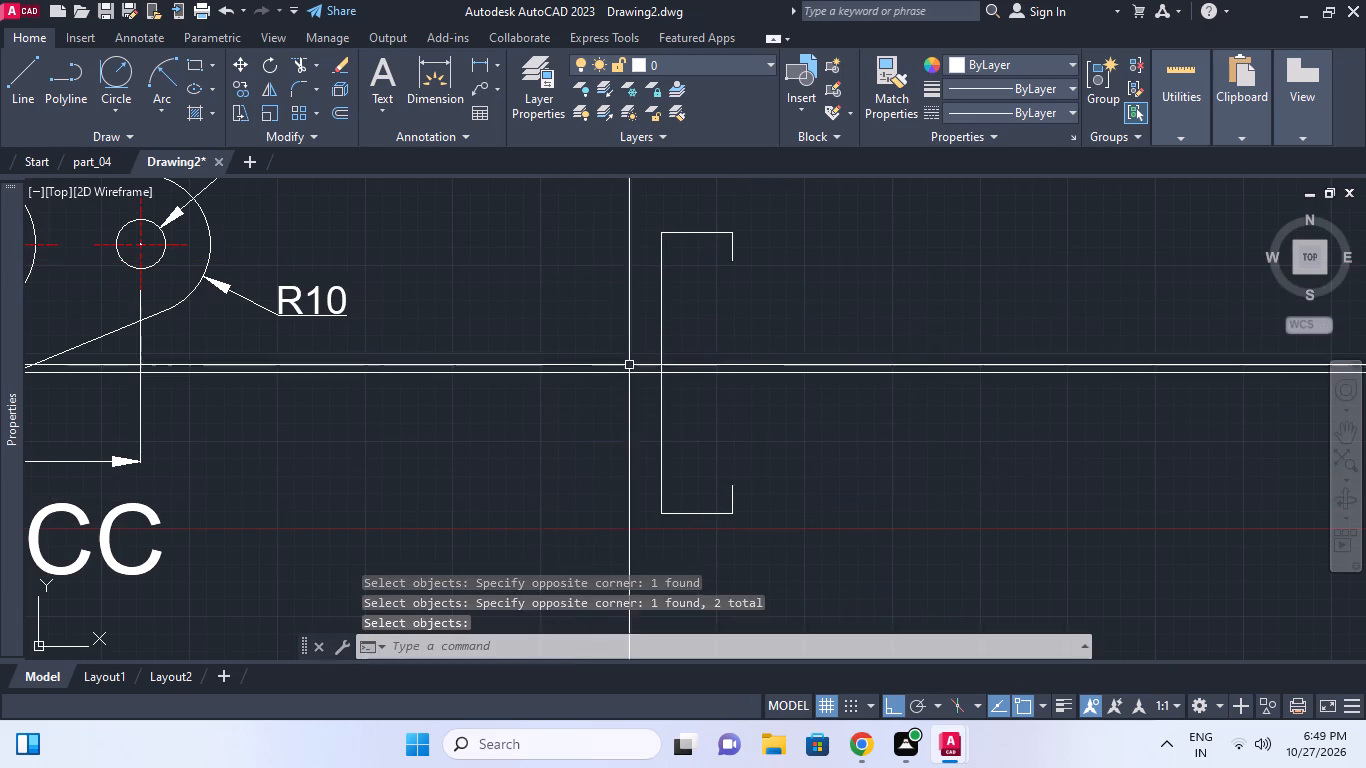
{"action": "middle_click_drag", "start_coordinate": [590, 380], "coordinate": [563, 384]}
{"action": "key", "text": "Escape"}
{"action": "middle_click_drag", "start_coordinate": [686, 384], "coordinate": [637, 384]}
{"action": "key", "text": "Escape"}
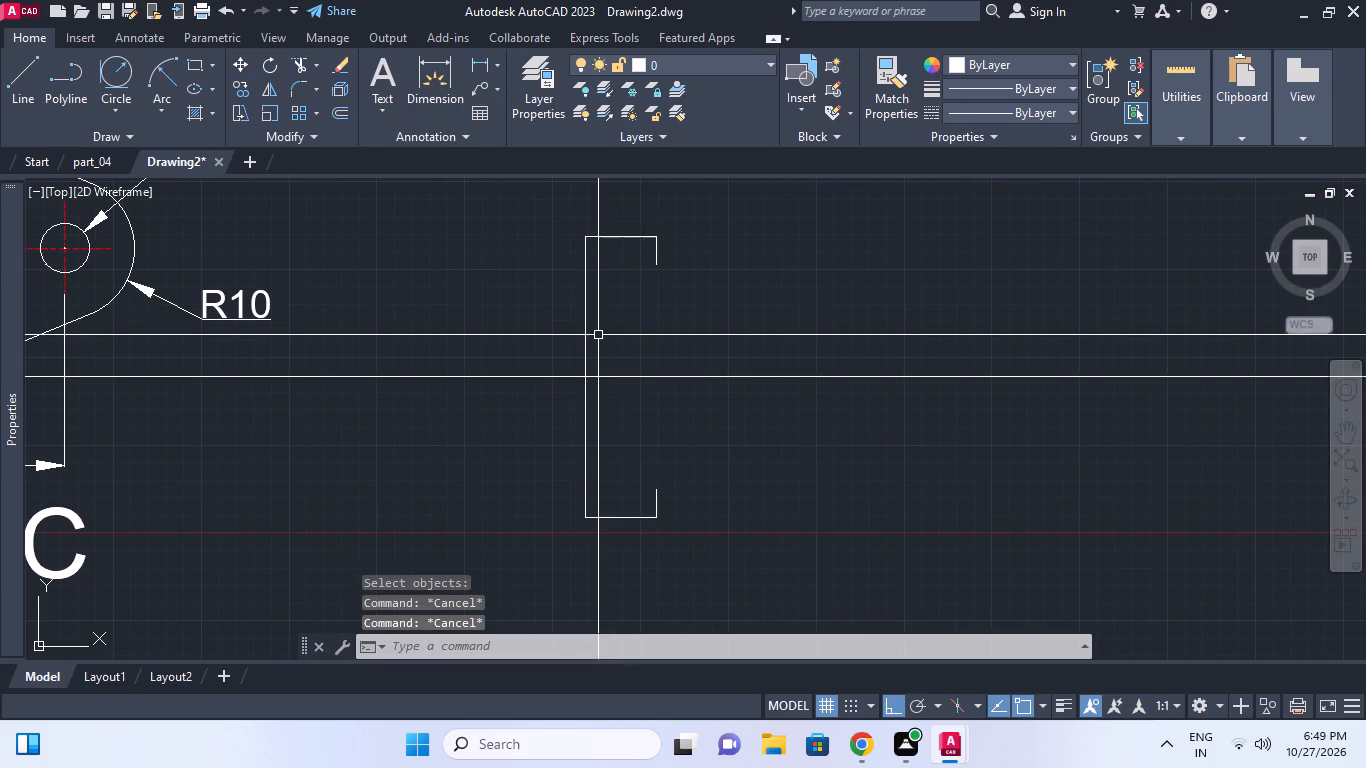
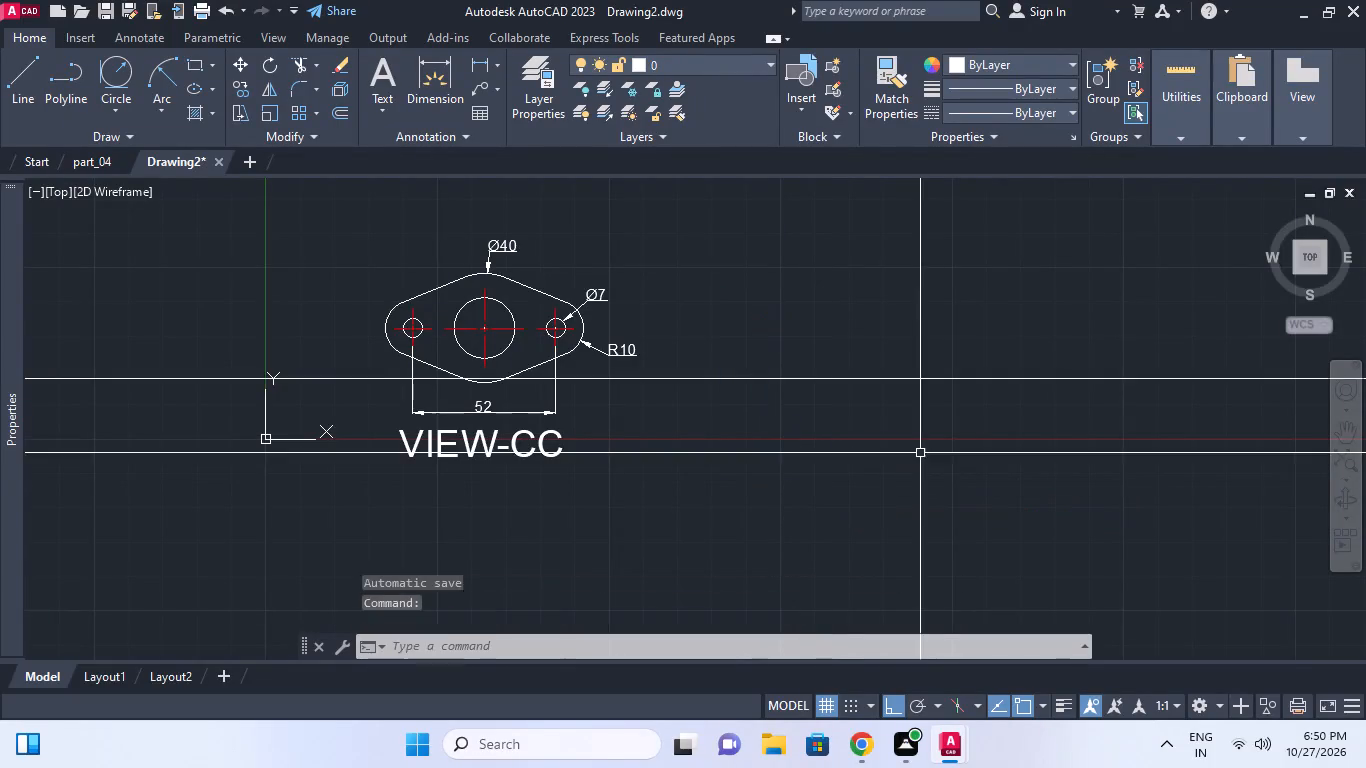
Erase the remaining horizontal construction line that runs across the drawing through VIEW-CC.
{"action": "left_click", "coordinate": [864, 316]}
{"action": "key", "text": "e"}
{"action": "key", "text": "space"}
Draw an 18-unit-diameter circle in the empty area to the right of VIEW-CC.
{"action": "middle_click_drag", "start_coordinate": [764, 420], "coordinate": [790, 420]}
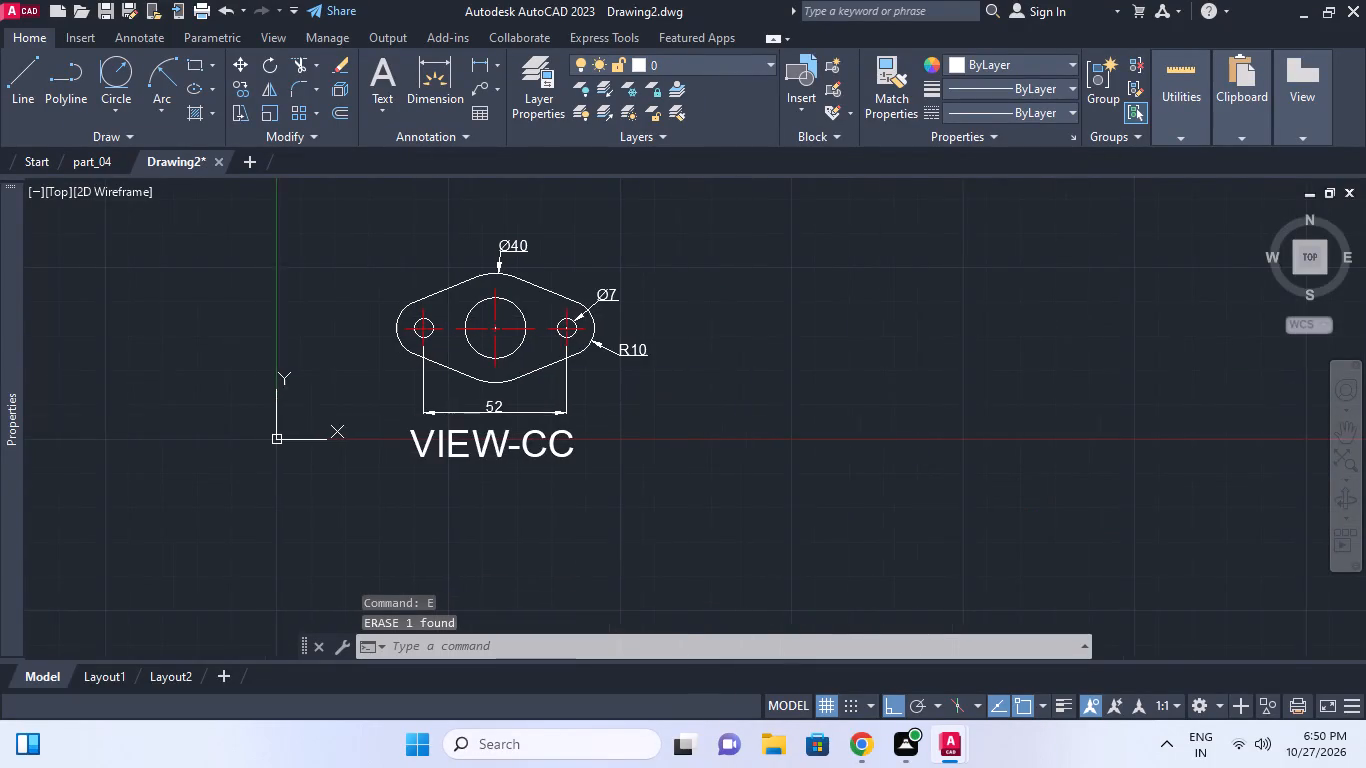
{"action": "middle_click_drag", "start_coordinate": [790, 420], "coordinate": [798, 415]}
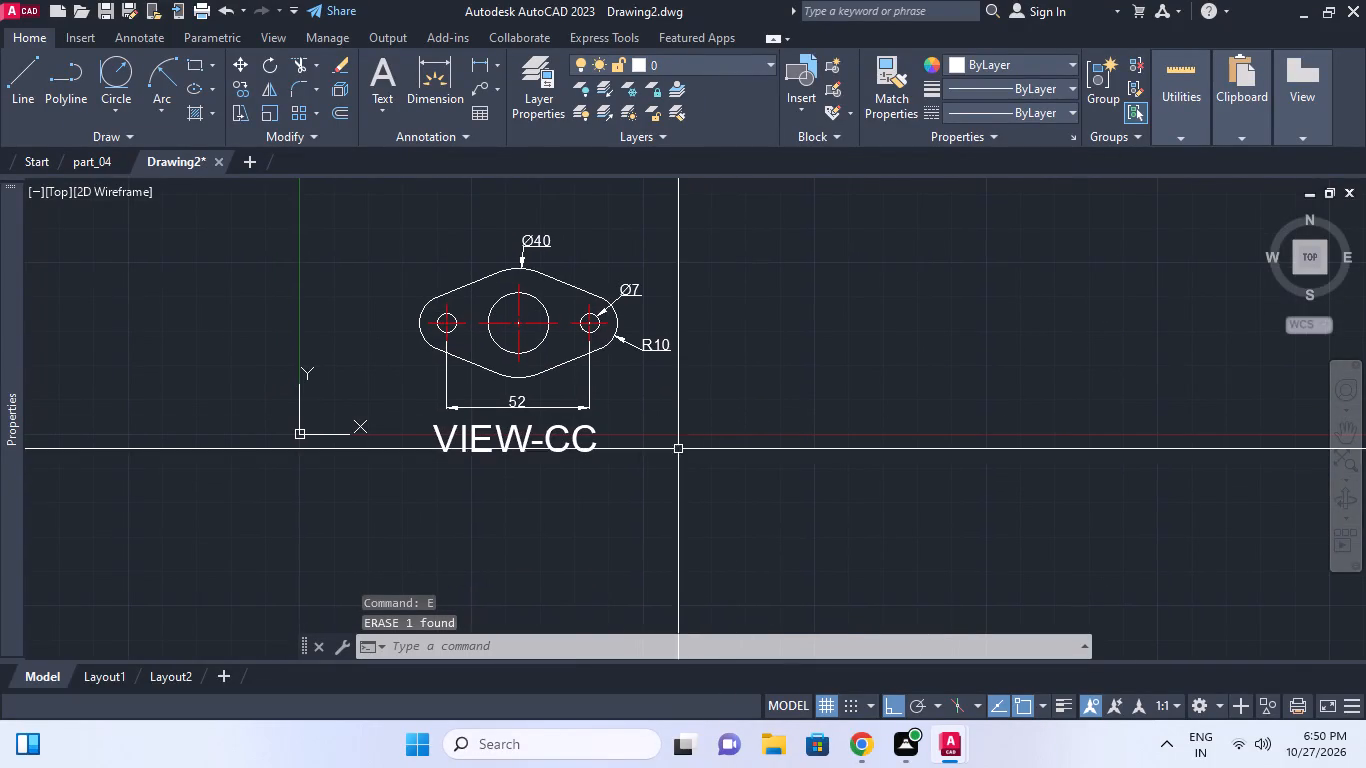
{"action": "middle_click_drag", "start_coordinate": [940, 425], "coordinate": [917, 446]}
{"action": "middle_click_drag", "start_coordinate": [955, 436], "coordinate": [928, 466]}
{"action": "scroll", "coordinate": [928, 466], "scroll_direction": "up", "scroll_amount": 2}
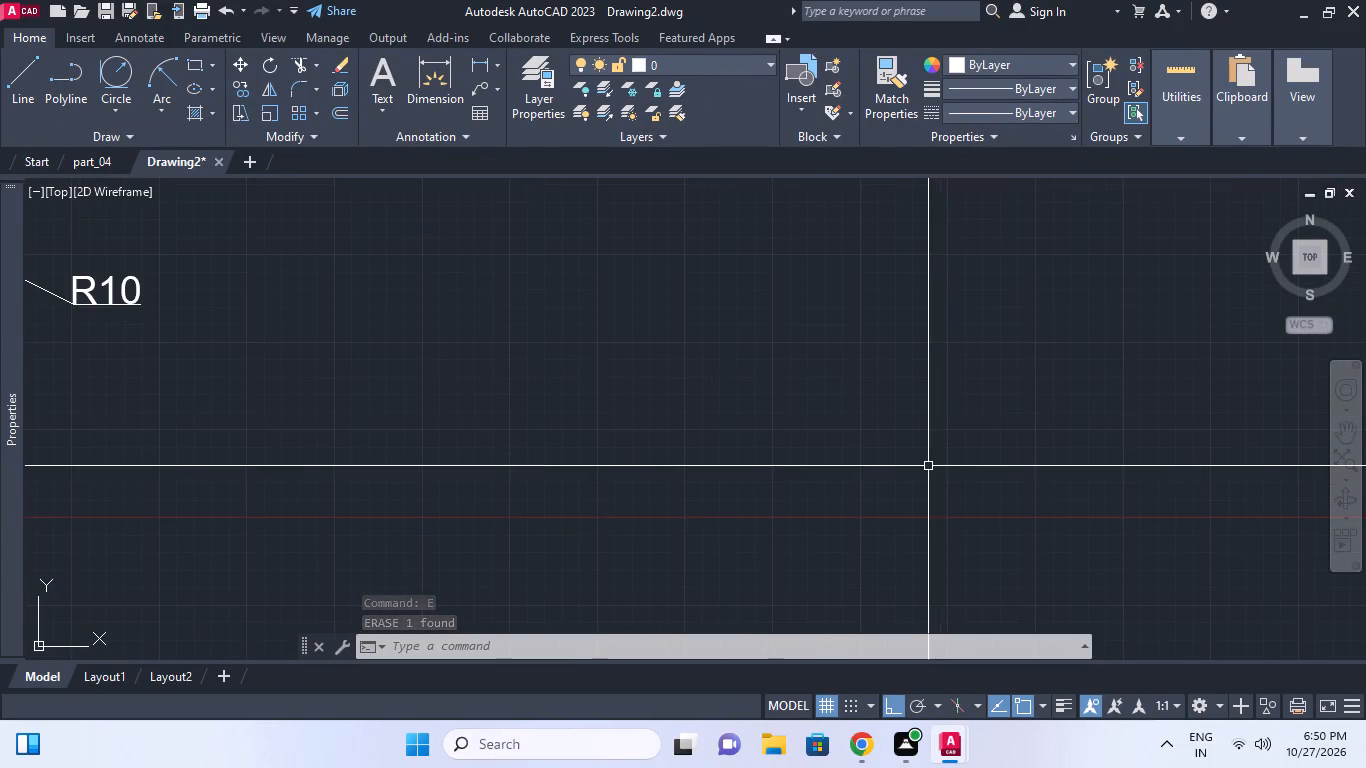
{"action": "scroll", "coordinate": [924, 473], "scroll_direction": "up", "scroll_amount": 1}
{"action": "key", "text": "c"}
{"action": "key", "text": "space"}
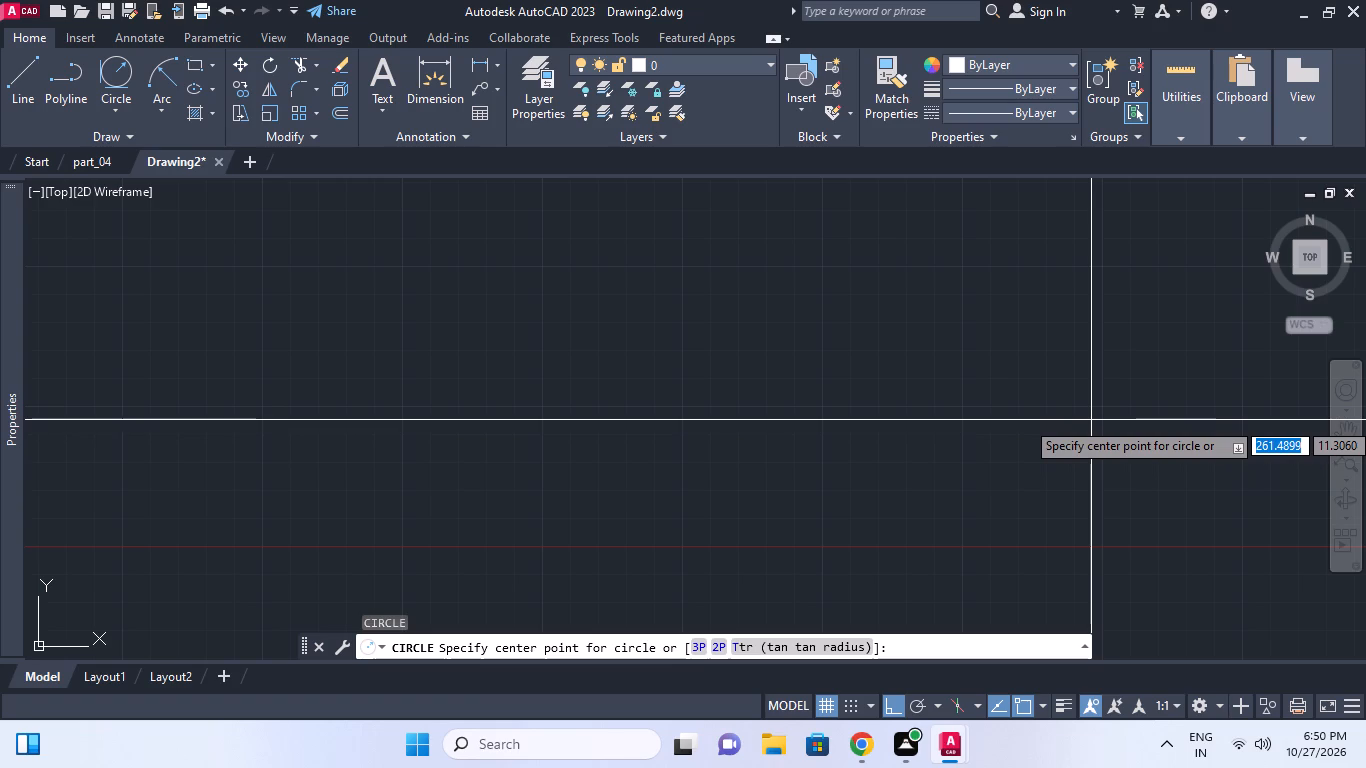
{"action": "left_click", "coordinate": [660, 382]}
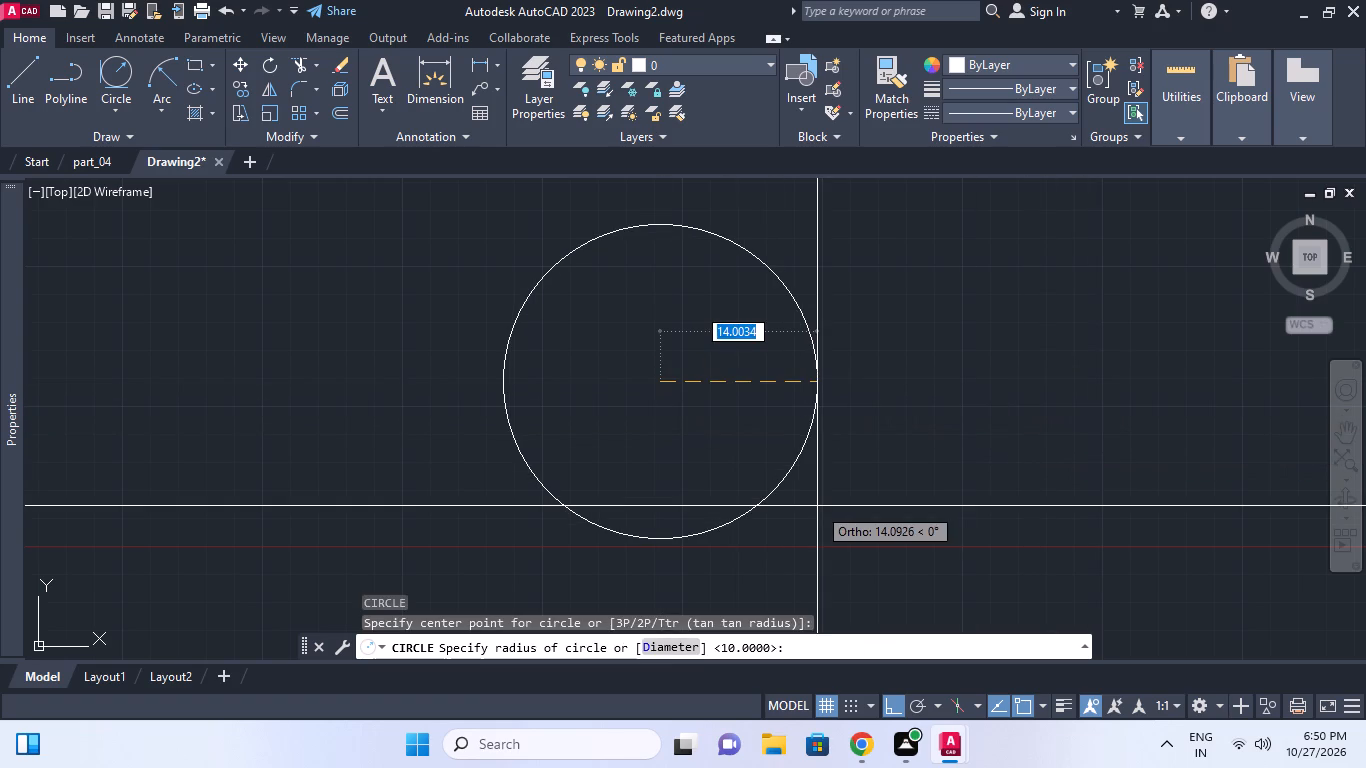
{"action": "type", "text": "D 18"}
{"action": "key", "text": "space"}
{"action": "key", "text": "space"}
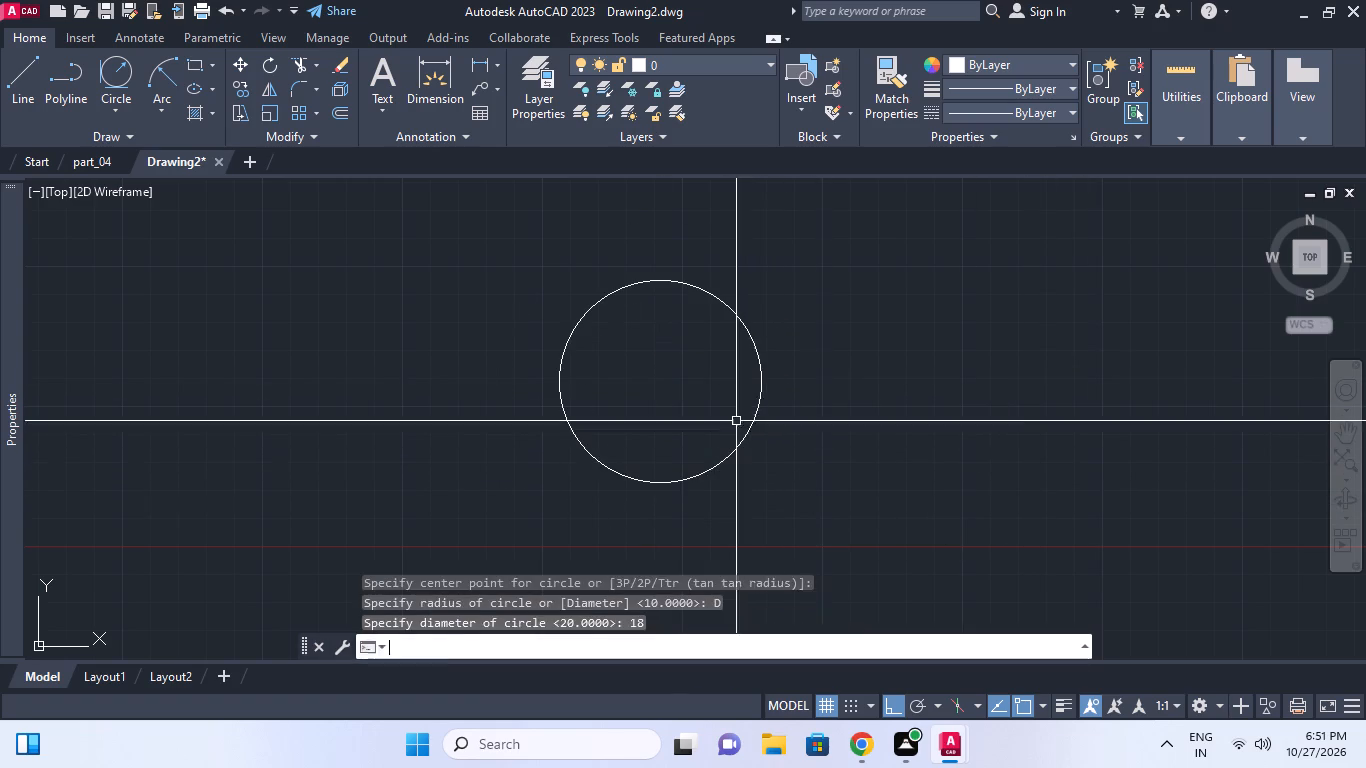
{"action": "key", "text": "Escape"}
Check the new circle's diameter with a diameter dimension, without placing the dimension.
{"action": "type", "text": "DDI"}
{"action": "key", "text": "space"}
{"action": "left_click", "coordinate": [752, 335]}
{"action": "key", "text": "Escape"}
{"action": "middle_click_drag", "start_coordinate": [761, 319], "coordinate": [762, 399]}
{"action": "scroll", "coordinate": [762, 399], "scroll_direction": "down", "scroll_amount": 2}
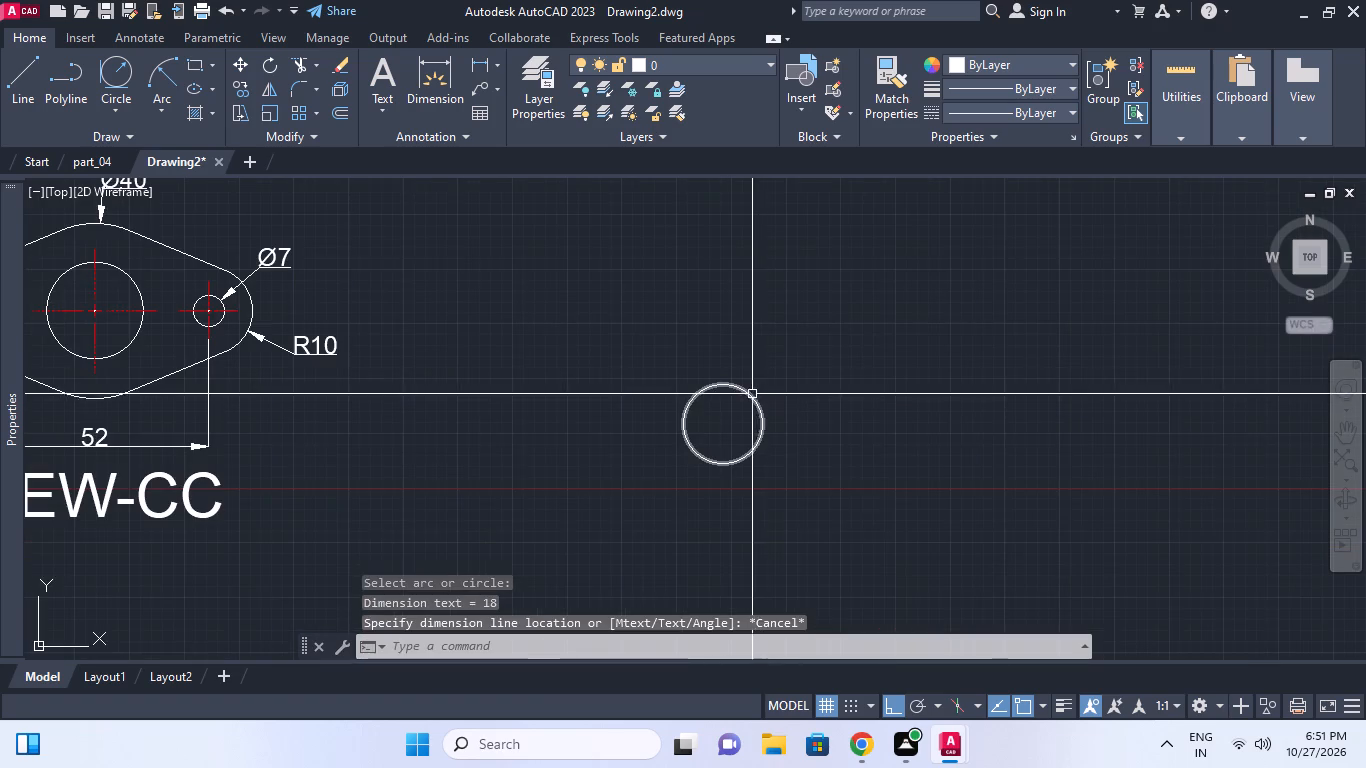
{"action": "key", "text": "space"}
{"action": "key", "text": "Escape"}
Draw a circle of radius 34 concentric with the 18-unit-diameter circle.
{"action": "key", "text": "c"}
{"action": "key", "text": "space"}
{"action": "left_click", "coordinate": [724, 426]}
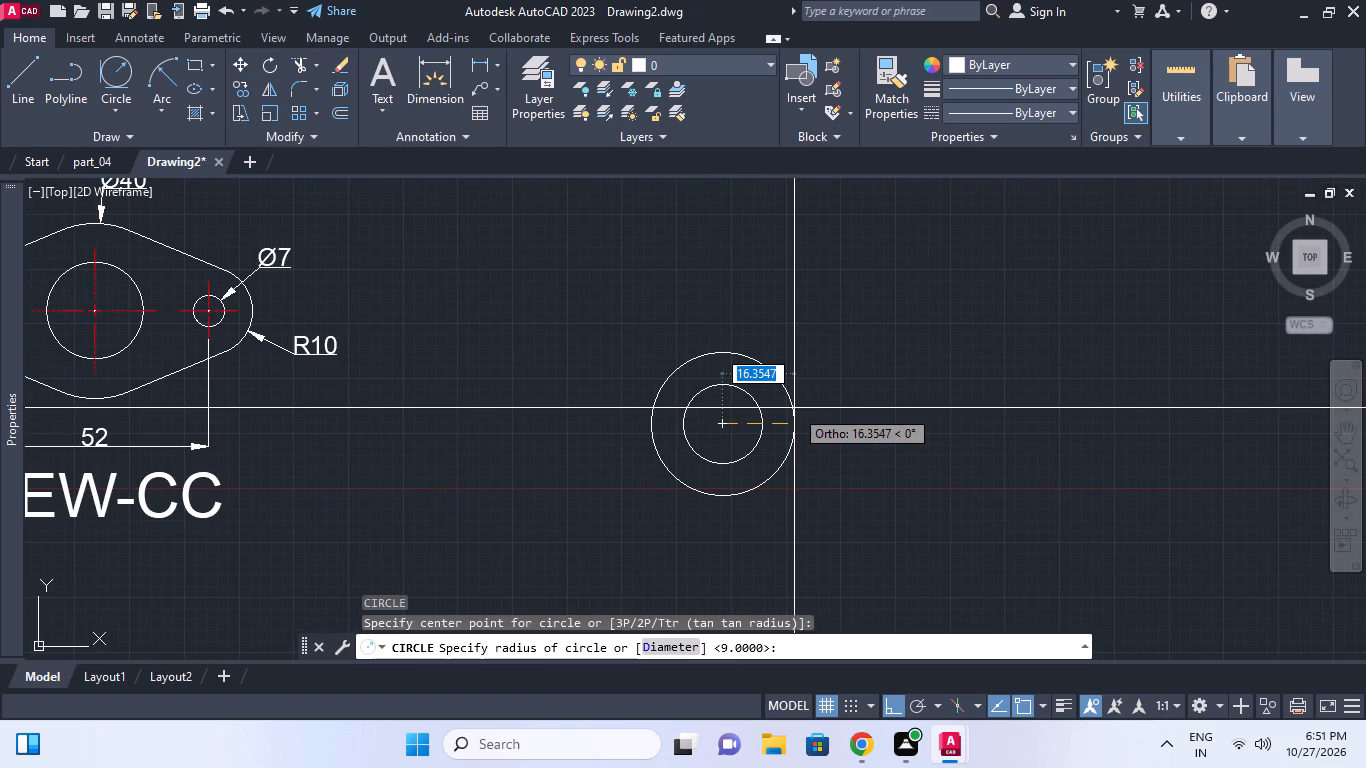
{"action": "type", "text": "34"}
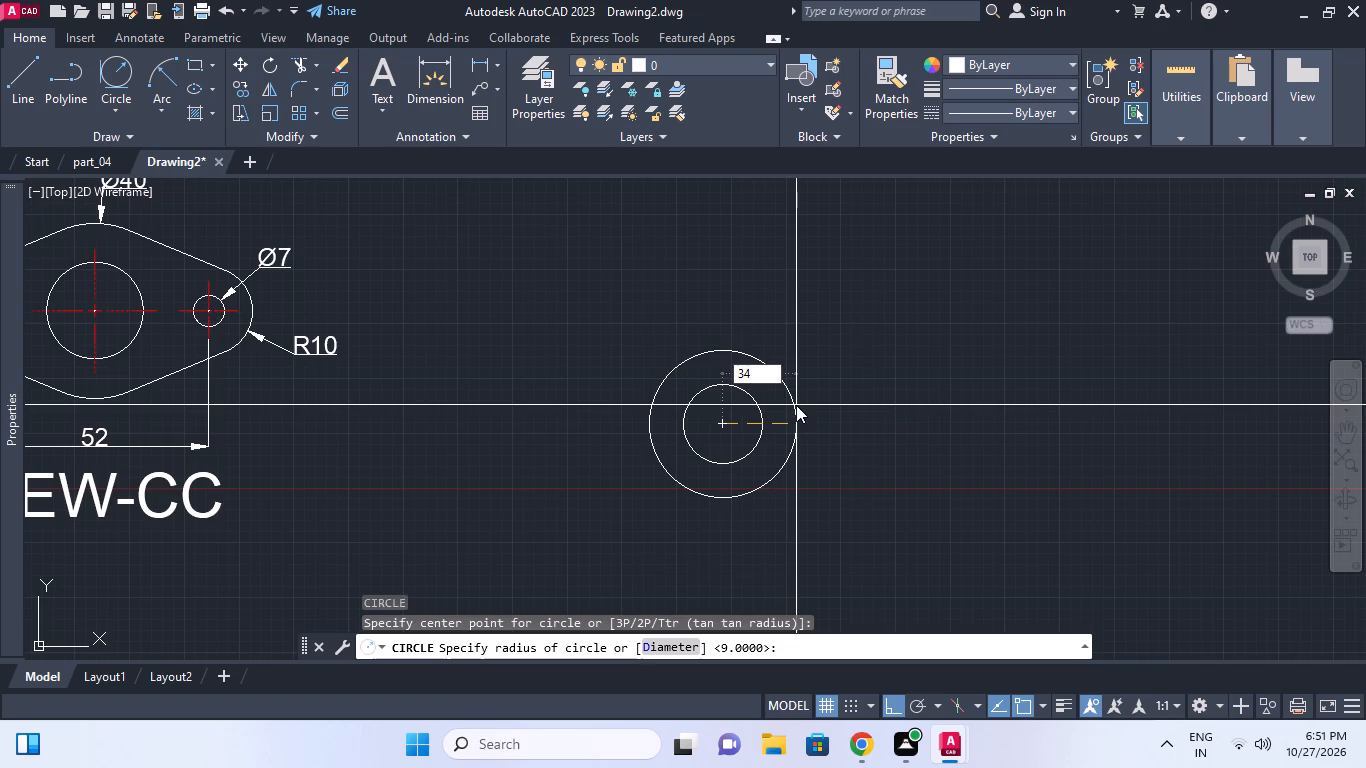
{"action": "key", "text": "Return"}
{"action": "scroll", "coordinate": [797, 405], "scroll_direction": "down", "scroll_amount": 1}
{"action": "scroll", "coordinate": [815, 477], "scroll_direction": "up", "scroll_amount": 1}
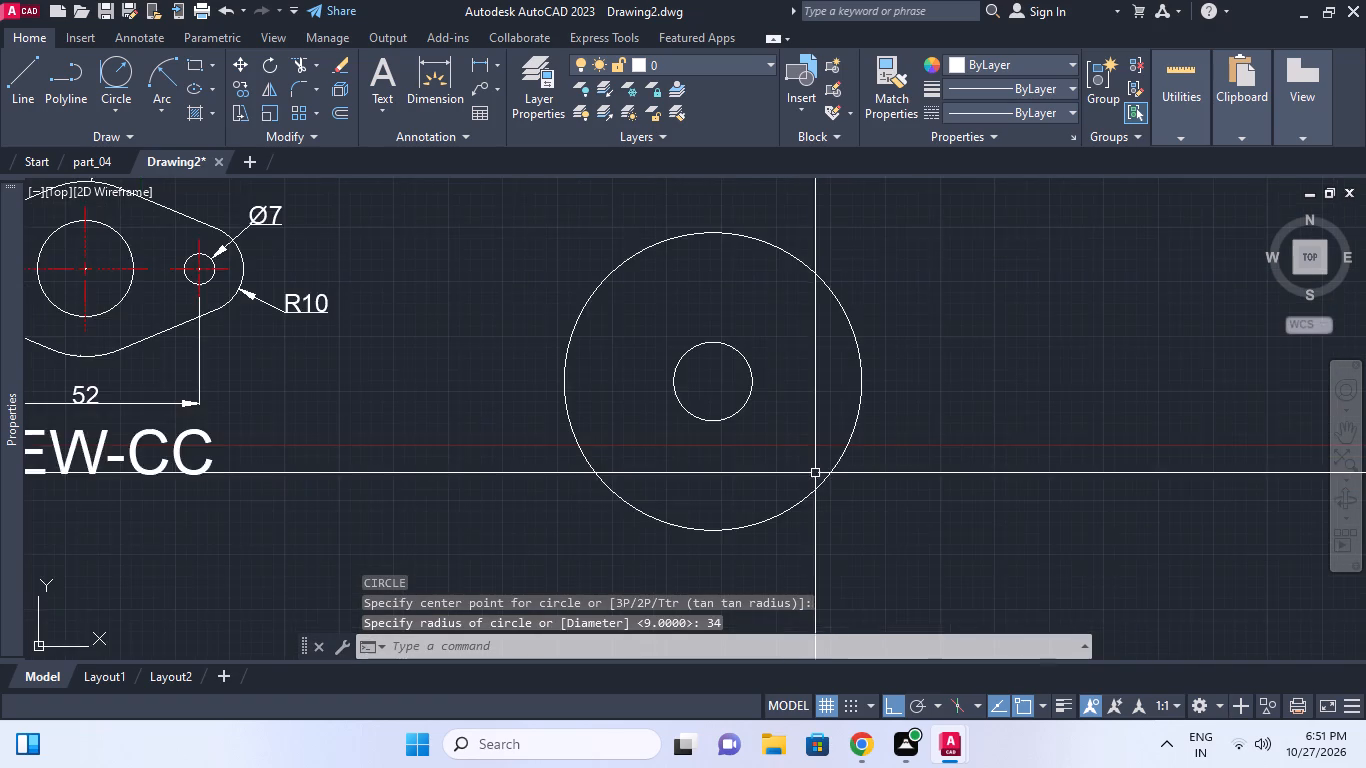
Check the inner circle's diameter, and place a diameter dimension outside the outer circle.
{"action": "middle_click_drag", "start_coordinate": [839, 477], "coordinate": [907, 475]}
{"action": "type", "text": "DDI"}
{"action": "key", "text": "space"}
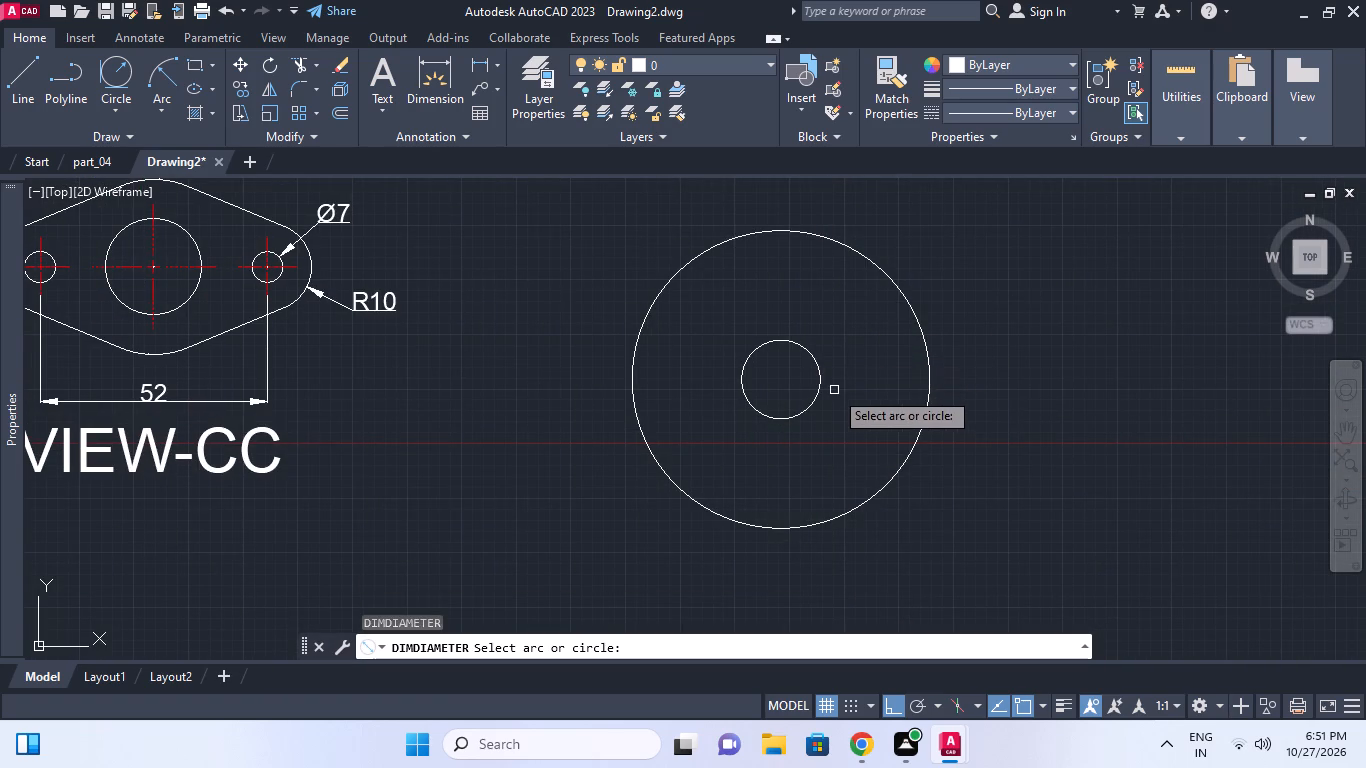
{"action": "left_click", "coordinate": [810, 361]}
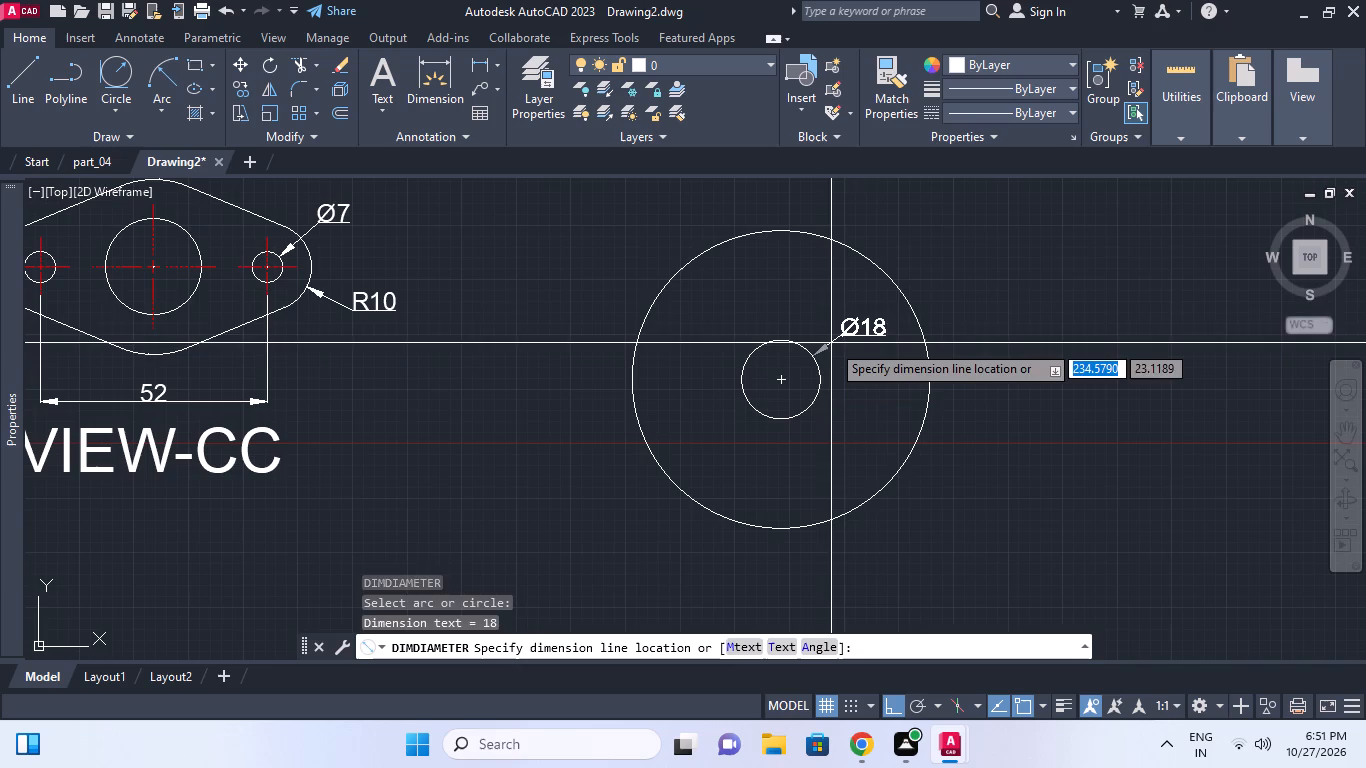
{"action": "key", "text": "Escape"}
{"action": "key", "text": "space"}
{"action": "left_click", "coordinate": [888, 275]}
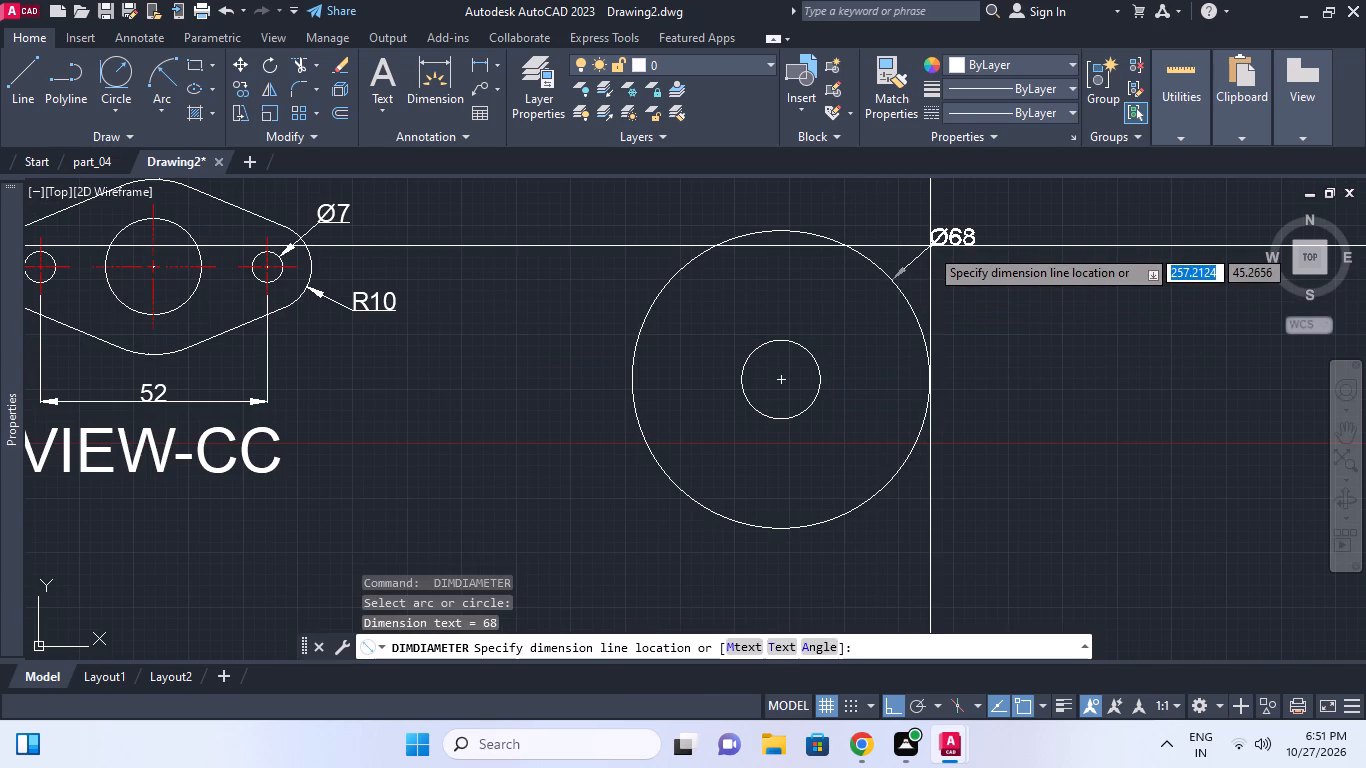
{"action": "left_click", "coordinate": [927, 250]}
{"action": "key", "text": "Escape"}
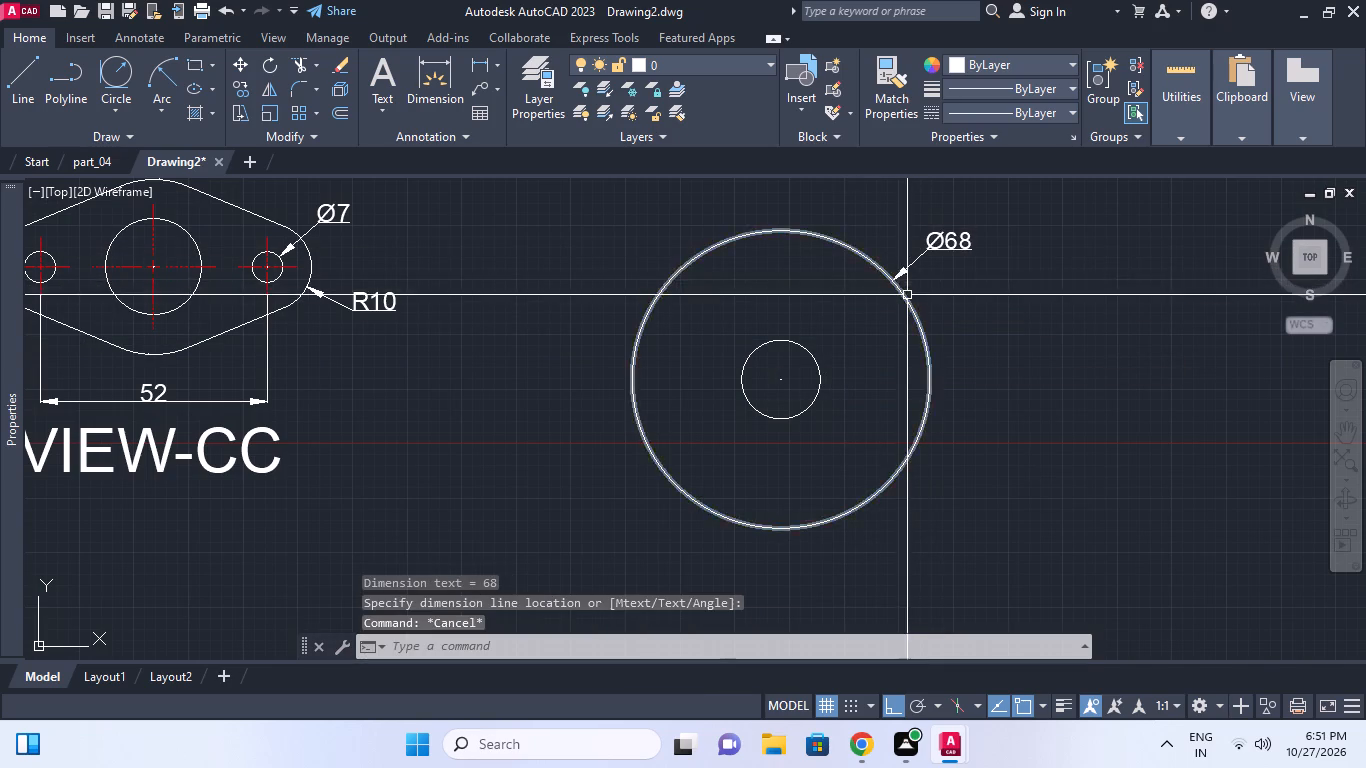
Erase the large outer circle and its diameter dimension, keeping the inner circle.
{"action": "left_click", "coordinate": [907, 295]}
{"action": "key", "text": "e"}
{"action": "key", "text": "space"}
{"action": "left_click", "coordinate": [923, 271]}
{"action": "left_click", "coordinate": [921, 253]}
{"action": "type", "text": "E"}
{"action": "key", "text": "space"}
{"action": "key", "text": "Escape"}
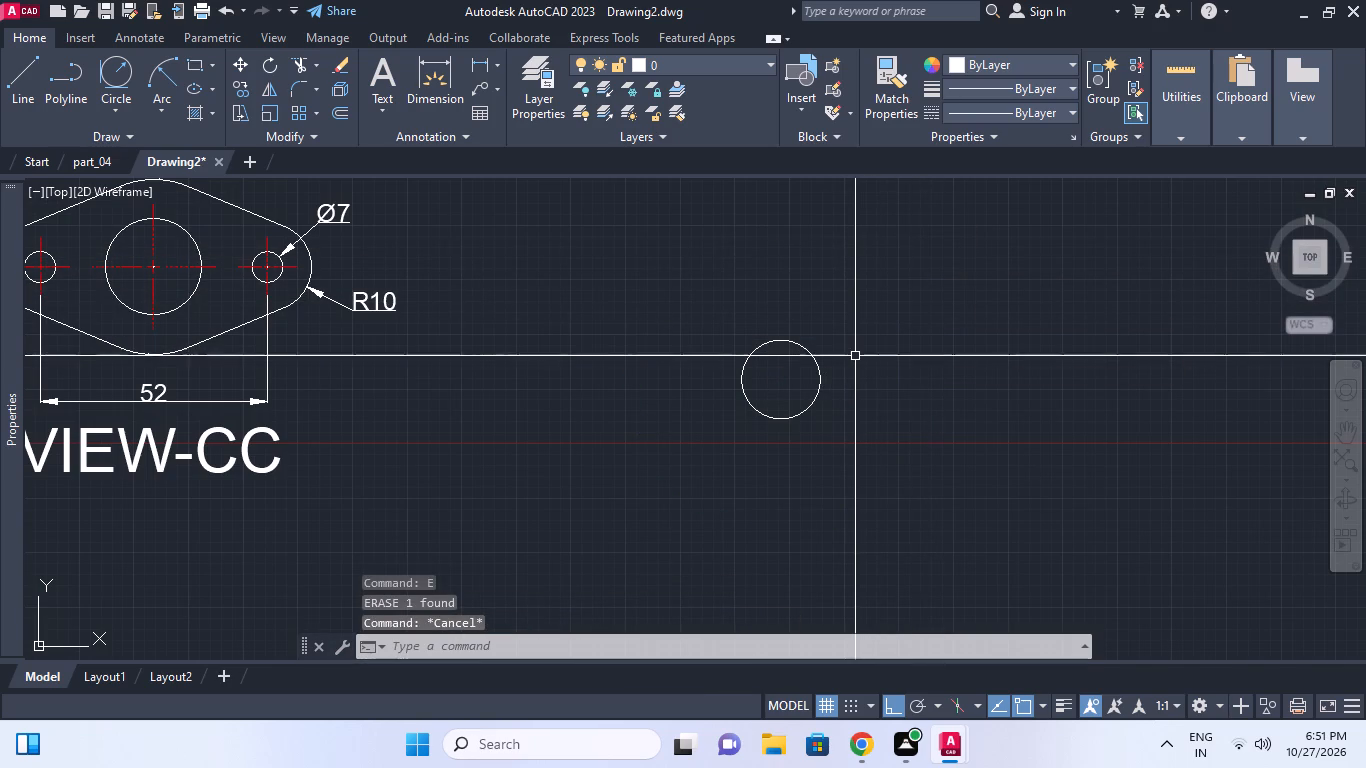
Draw a 34-unit-diameter circle concentric with the 18-unit-diameter circle.
{"action": "type", "text": "C"}
{"action": "key", "text": "space"}
{"action": "left_click", "coordinate": [785, 381]}
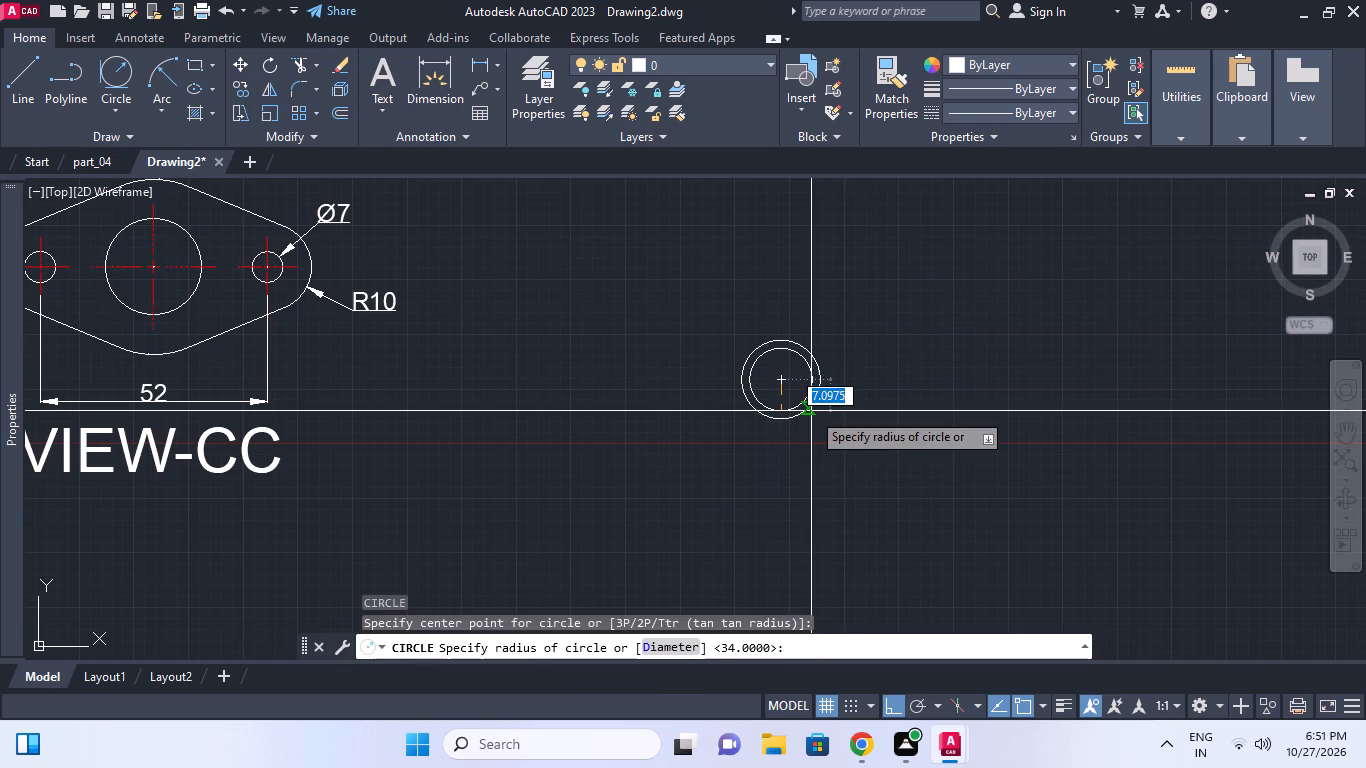
{"action": "type", "text": "D"}
{"action": "key", "text": "space"}
{"action": "key", "text": "3"}
{"action": "key", "text": "4"}
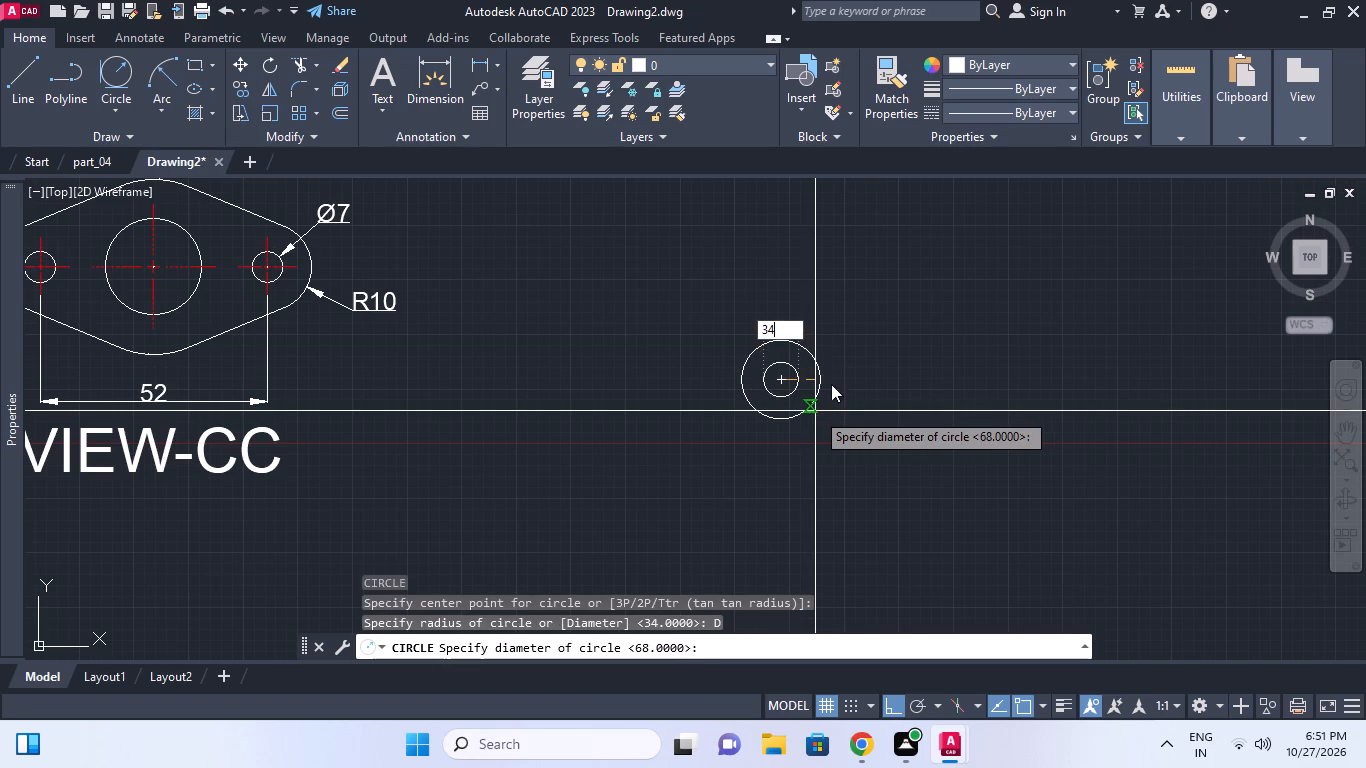
{"action": "key", "text": "Return"}
{"action": "middle_click", "coordinate": [826, 389]}
{"action": "key", "text": "Escape"}
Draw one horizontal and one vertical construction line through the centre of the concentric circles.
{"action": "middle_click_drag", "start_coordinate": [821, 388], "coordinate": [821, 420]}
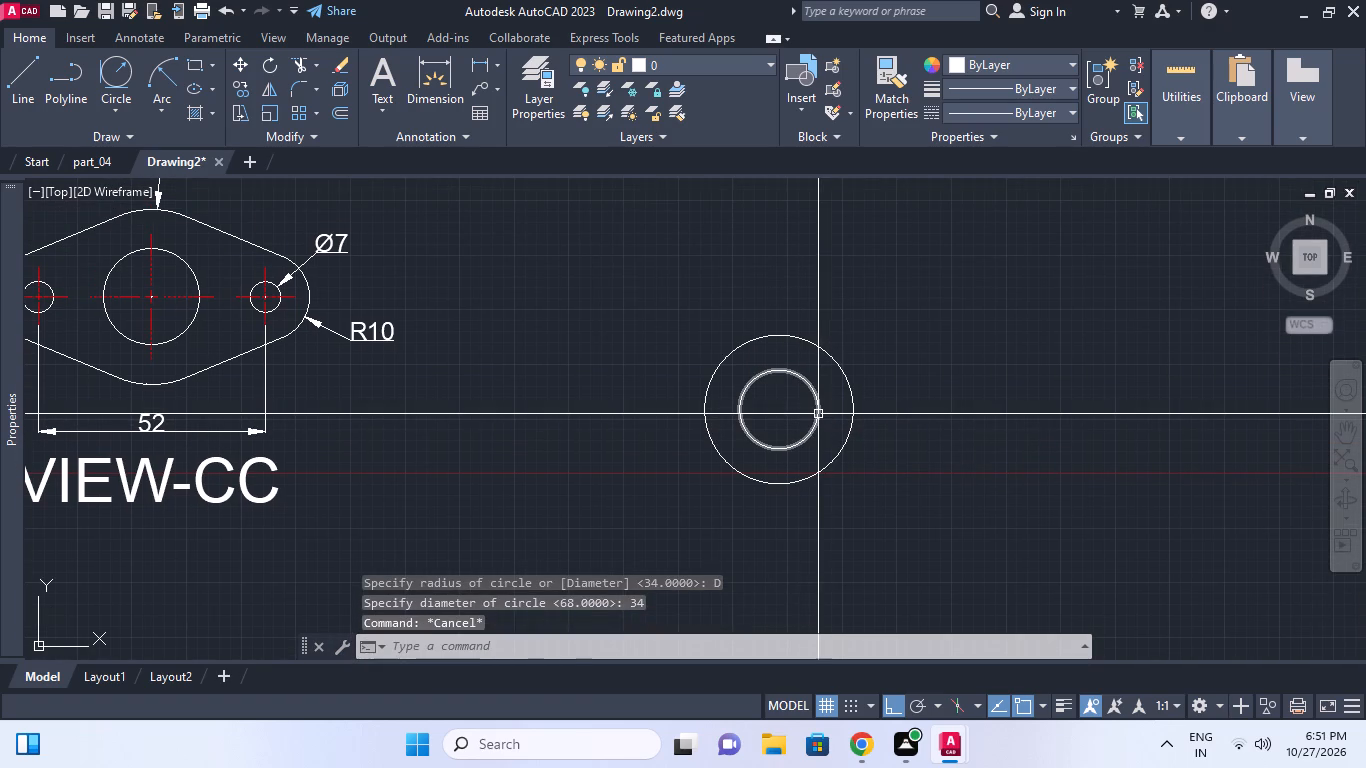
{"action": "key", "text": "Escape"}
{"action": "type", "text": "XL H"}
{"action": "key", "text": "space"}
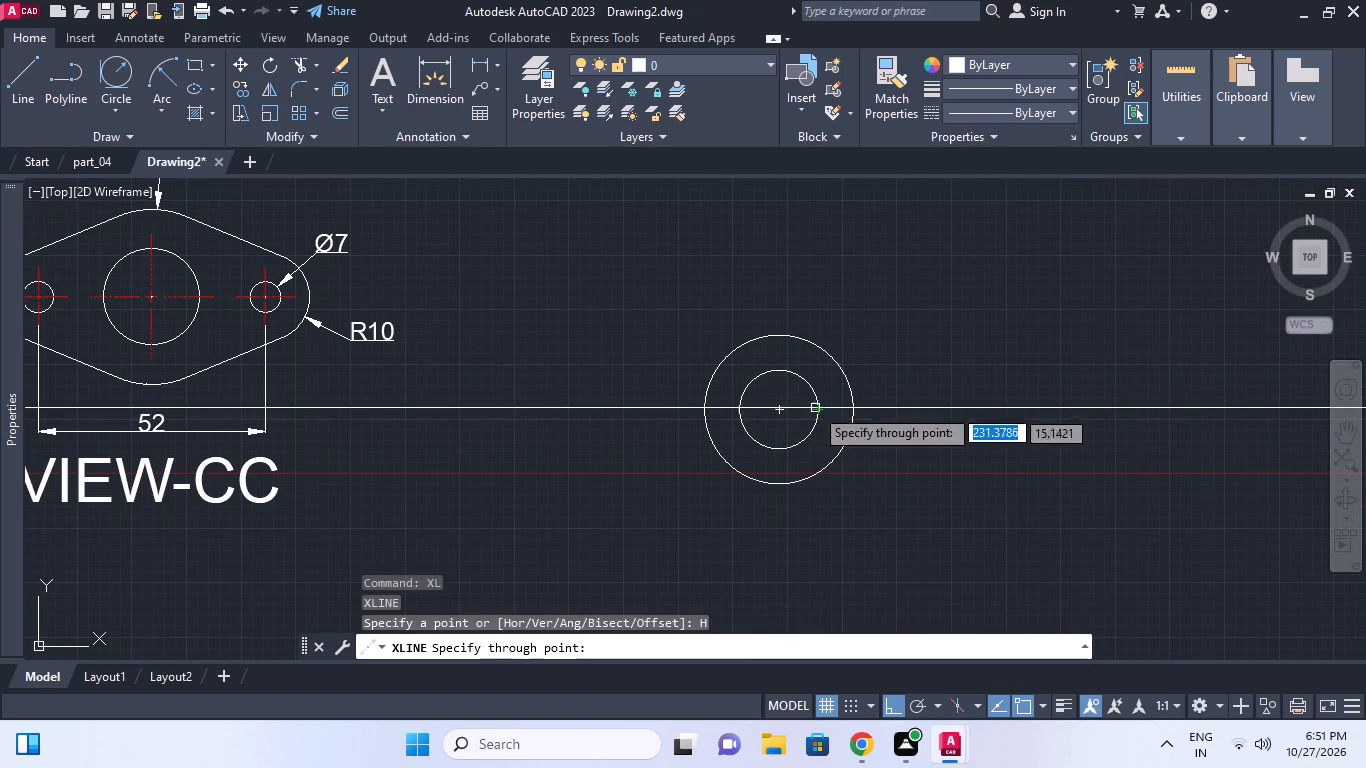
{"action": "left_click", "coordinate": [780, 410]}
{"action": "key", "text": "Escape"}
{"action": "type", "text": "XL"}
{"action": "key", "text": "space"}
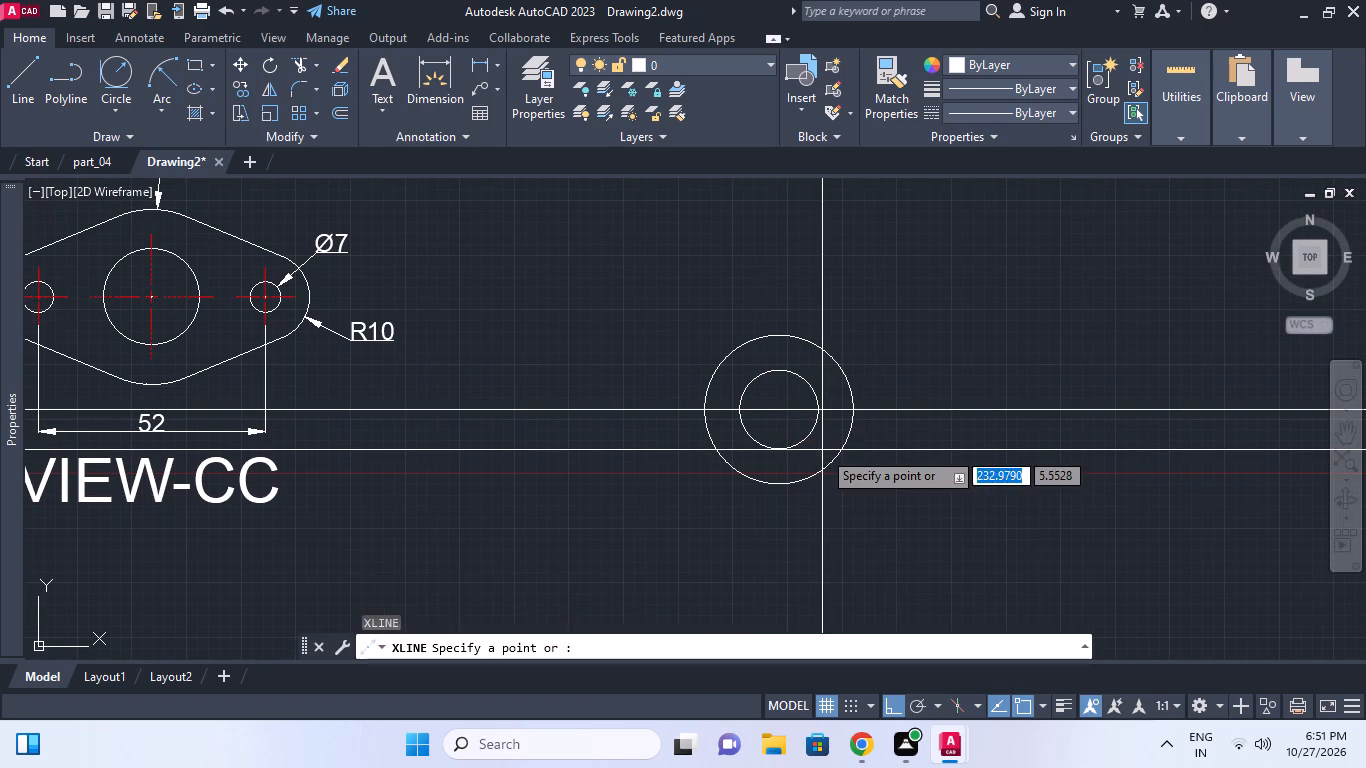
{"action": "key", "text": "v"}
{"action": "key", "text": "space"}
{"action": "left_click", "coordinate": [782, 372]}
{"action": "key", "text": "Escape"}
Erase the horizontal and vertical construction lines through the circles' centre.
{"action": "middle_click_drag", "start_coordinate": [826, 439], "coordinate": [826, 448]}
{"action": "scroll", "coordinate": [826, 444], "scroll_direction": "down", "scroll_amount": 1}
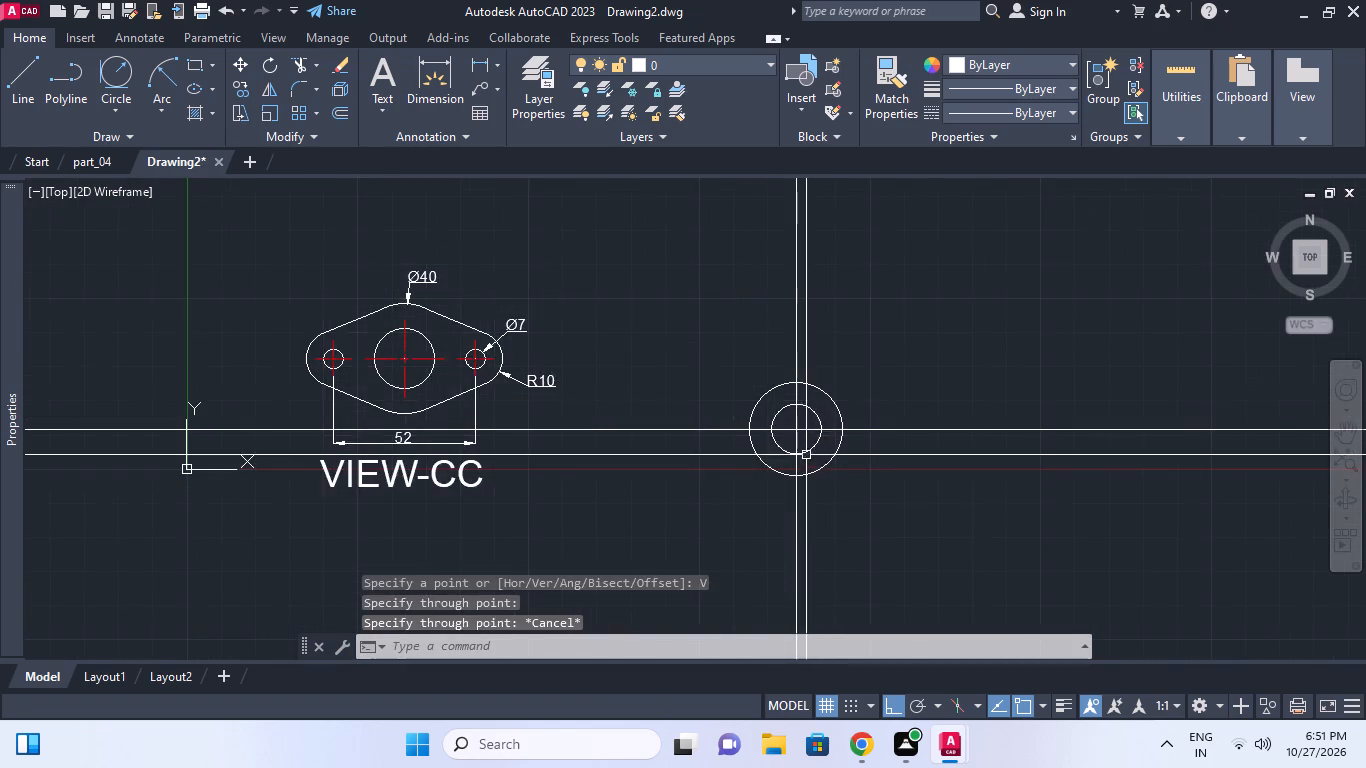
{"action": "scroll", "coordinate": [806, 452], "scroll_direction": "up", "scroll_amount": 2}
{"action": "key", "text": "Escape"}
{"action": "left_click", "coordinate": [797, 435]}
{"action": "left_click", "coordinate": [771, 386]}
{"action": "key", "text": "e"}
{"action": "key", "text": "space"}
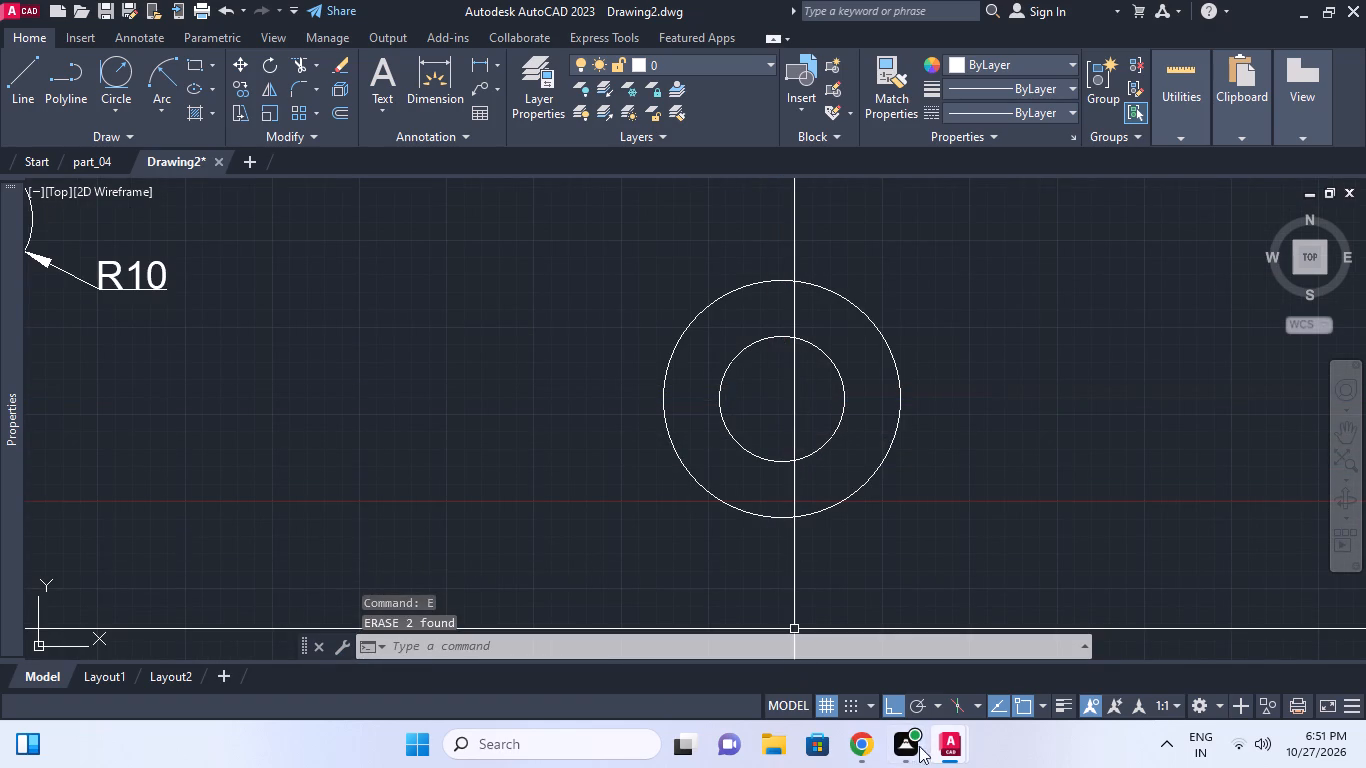
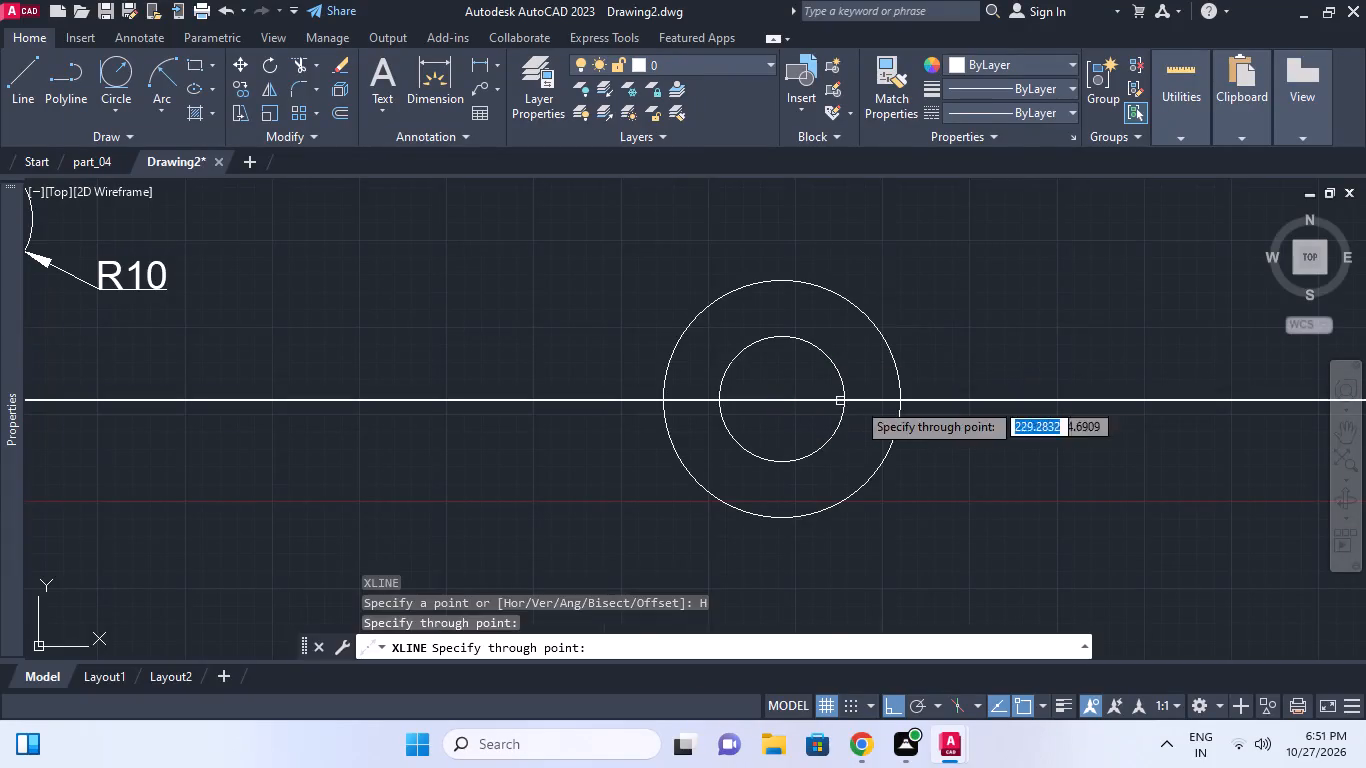
Add a vertical construction line through the centre of the concentric circles.
{"action": "key", "text": "Escape"}
{"action": "key", "text": "space"}
{"action": "left_click", "coordinate": [781, 400]}
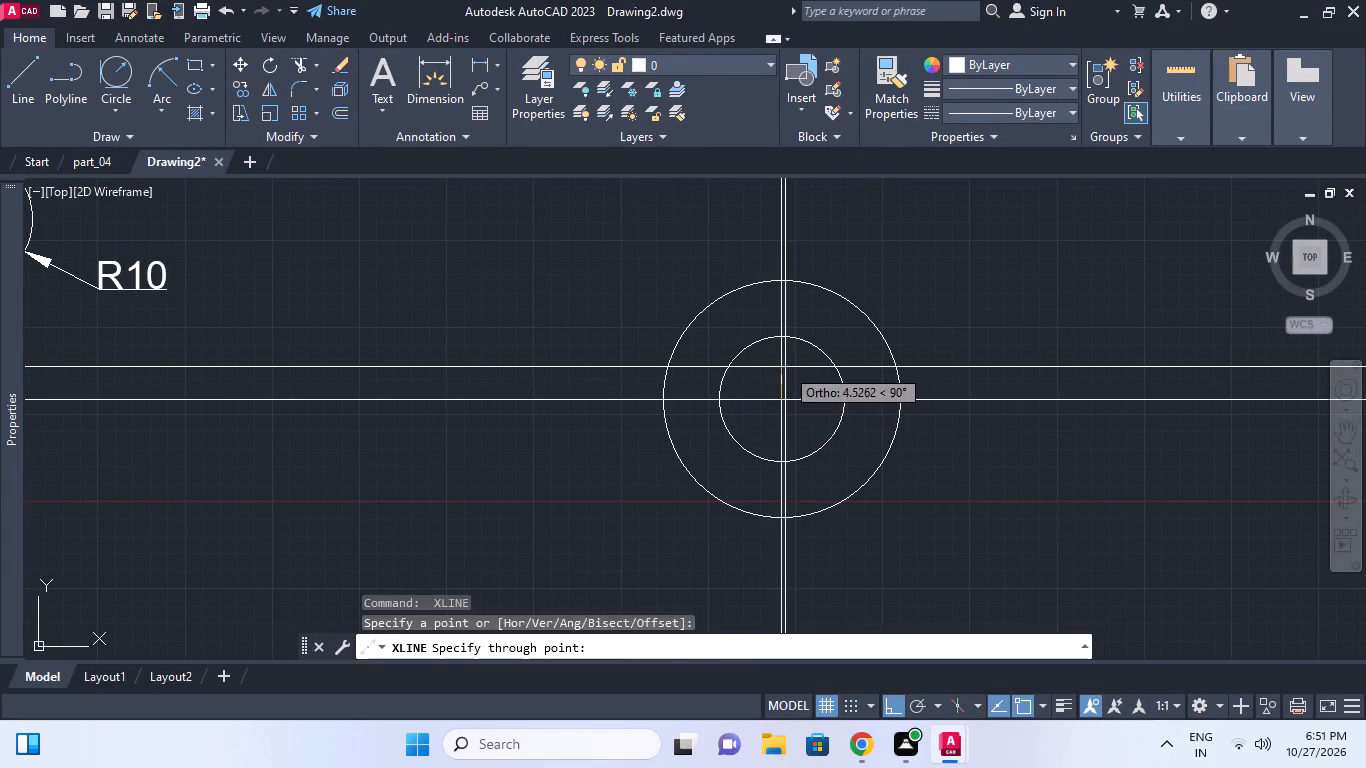
{"action": "left_click", "coordinate": [785, 367]}
{"action": "key", "text": "Escape"}
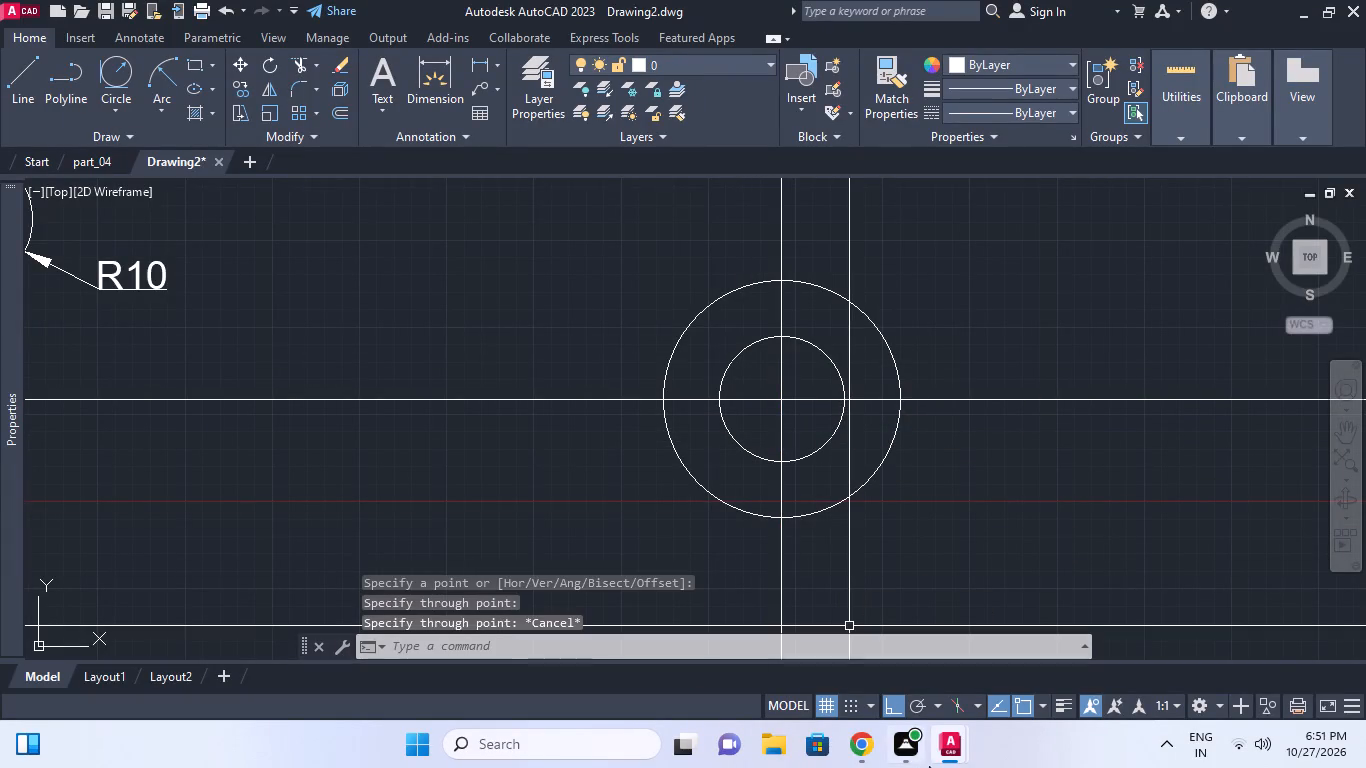
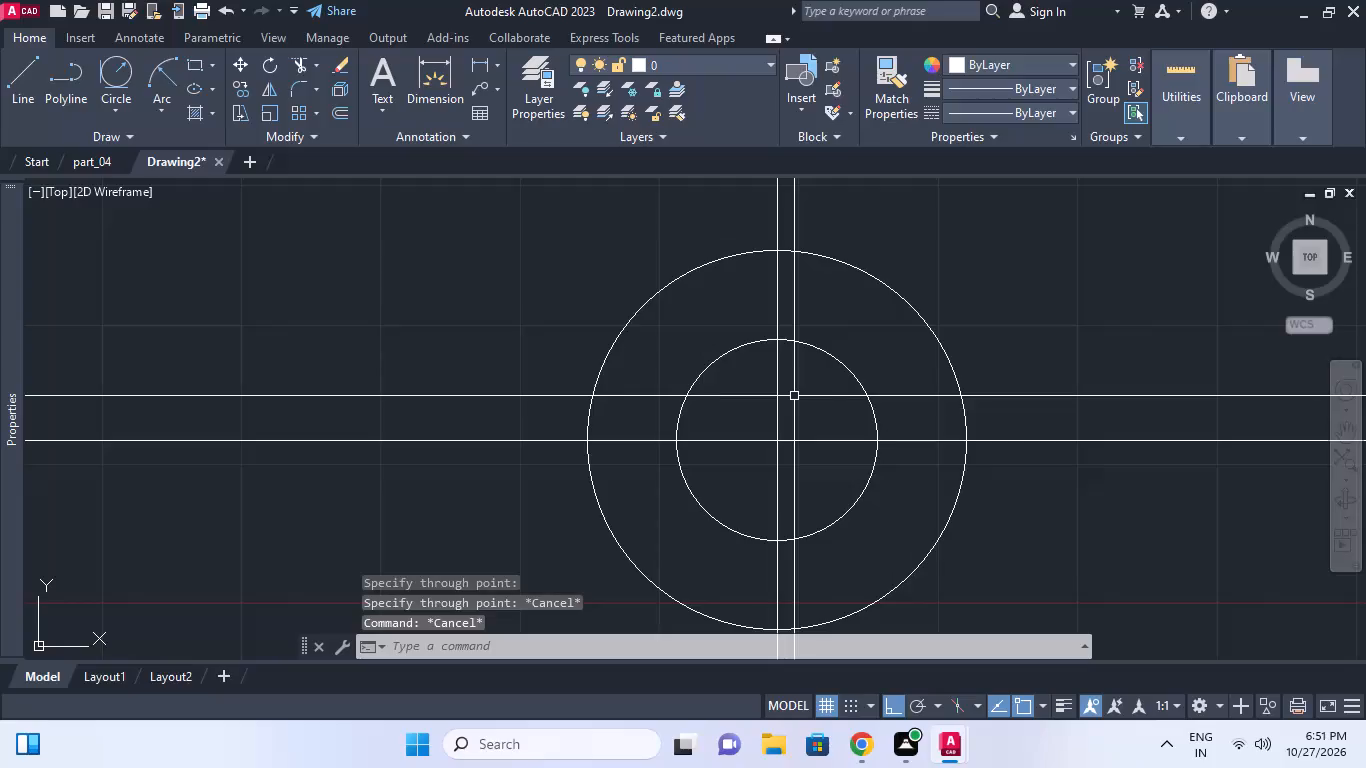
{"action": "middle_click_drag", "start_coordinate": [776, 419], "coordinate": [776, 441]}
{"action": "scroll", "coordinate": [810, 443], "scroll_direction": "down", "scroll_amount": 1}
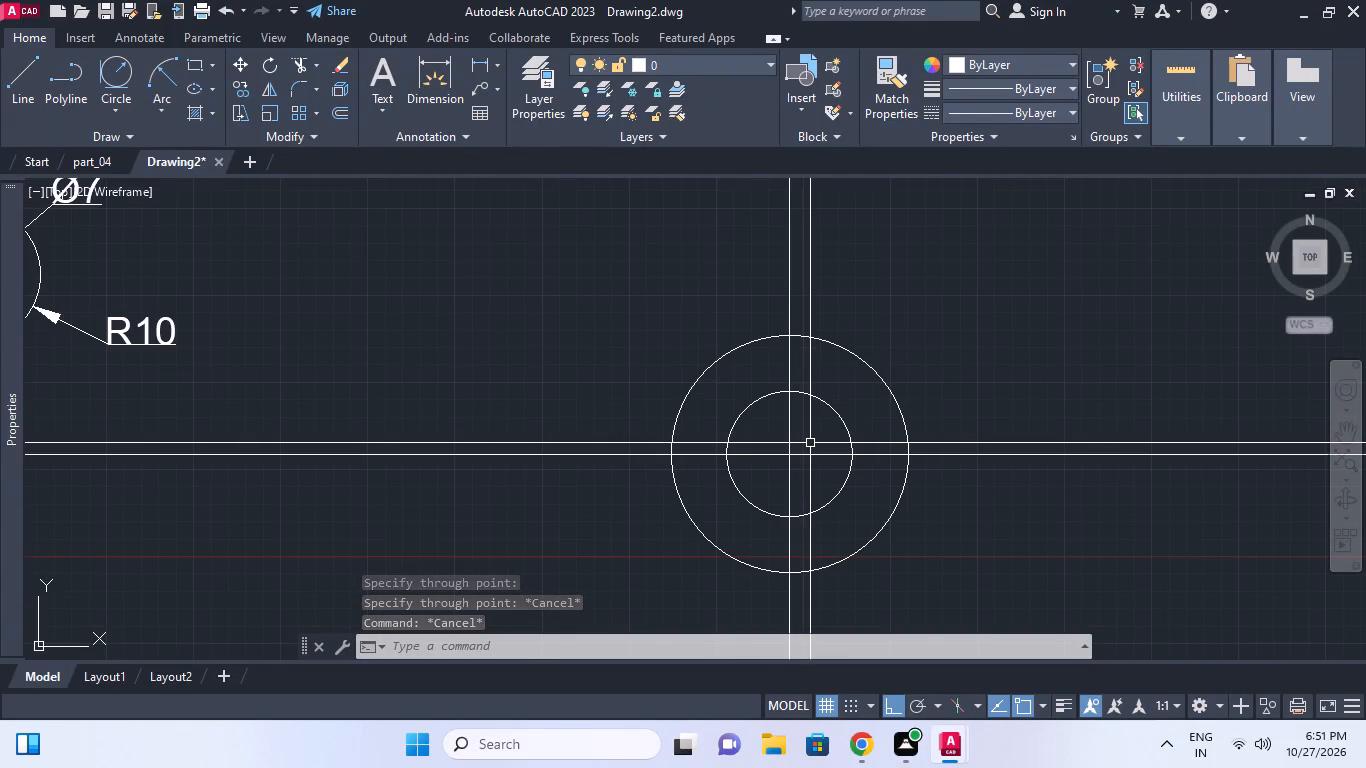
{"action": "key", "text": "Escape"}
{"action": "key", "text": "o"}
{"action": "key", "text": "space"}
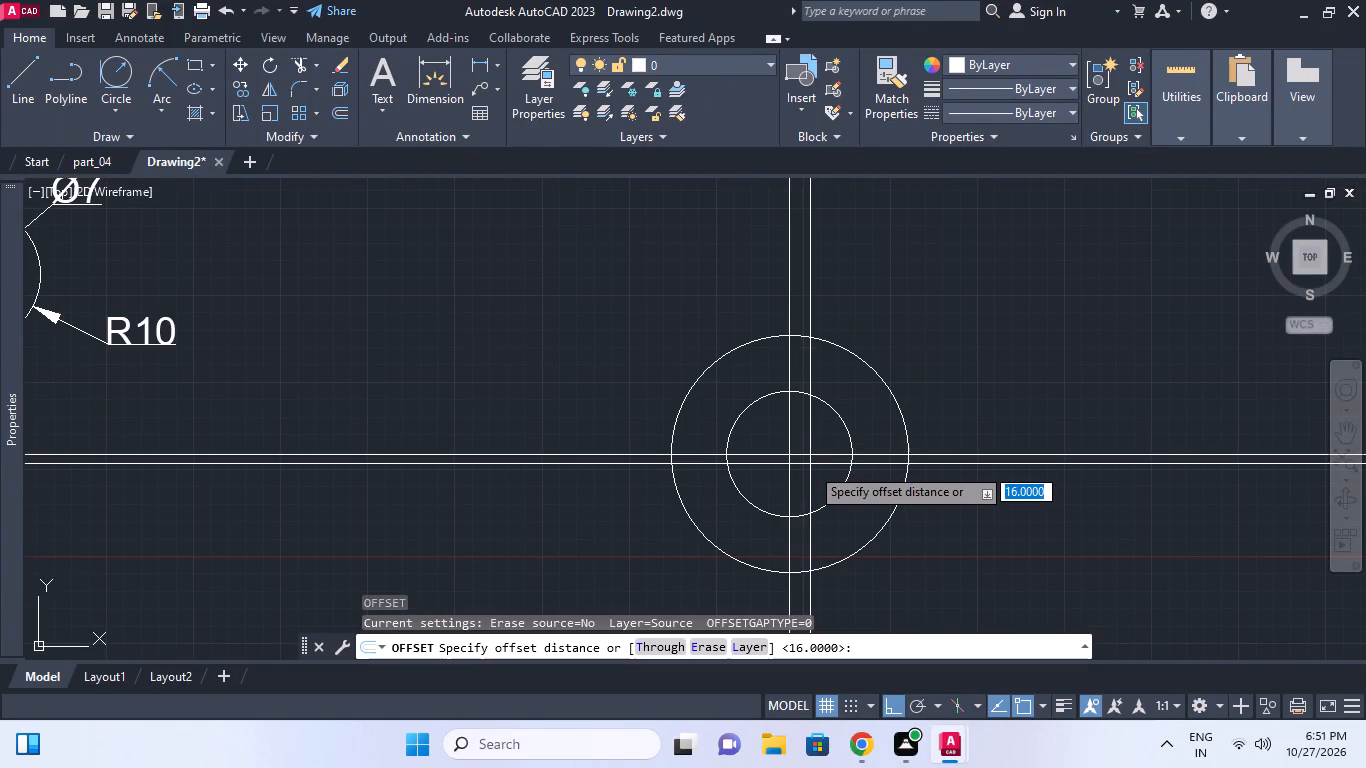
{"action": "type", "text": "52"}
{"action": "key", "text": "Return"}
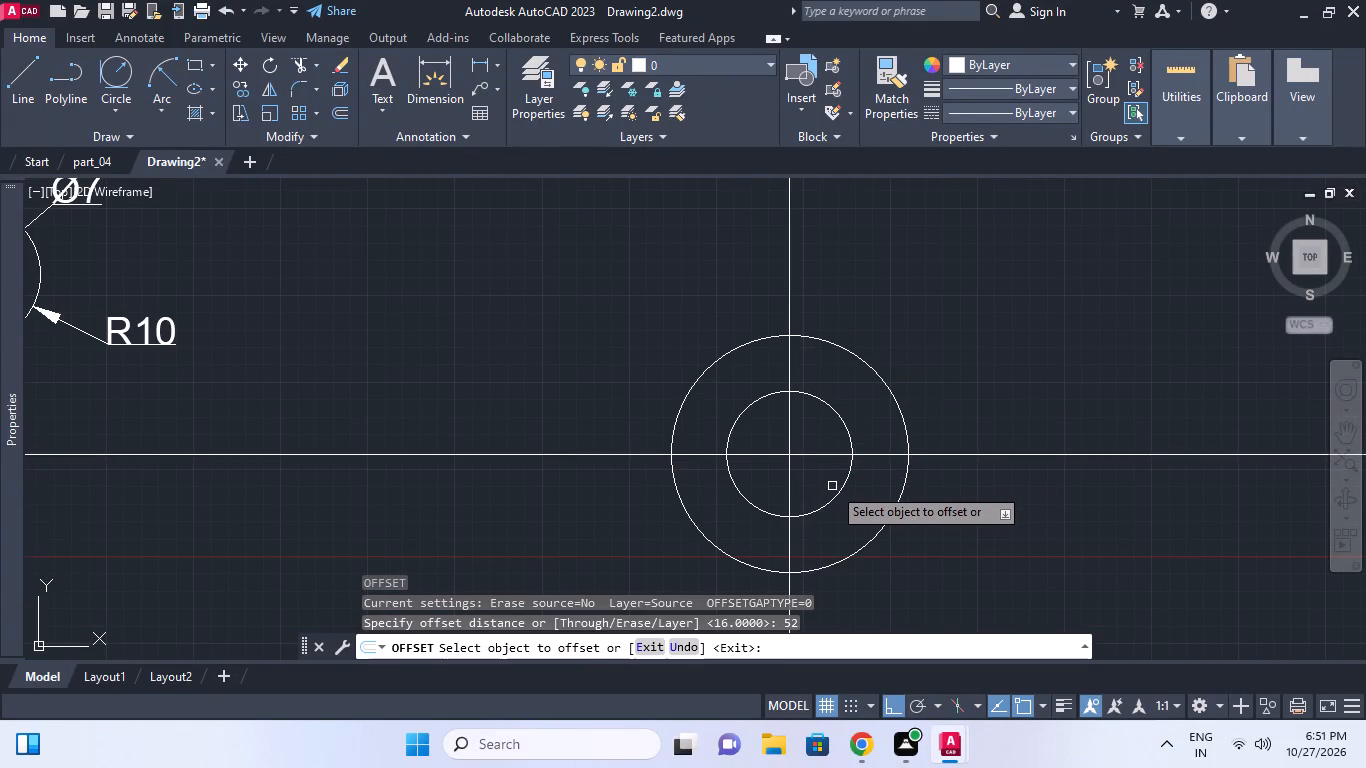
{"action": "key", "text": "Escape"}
Offset the vertical construction line through the circles' centre by 52/2 to both sides.
{"action": "type", "text": "O"}
{"action": "key", "text": "space"}
{"action": "key", "text": "5"}
{"action": "type", "text": "2/"}
{"action": "key", "text": "2"}
{"action": "key", "text": "Return"}
{"action": "left_click", "coordinate": [796, 497]}
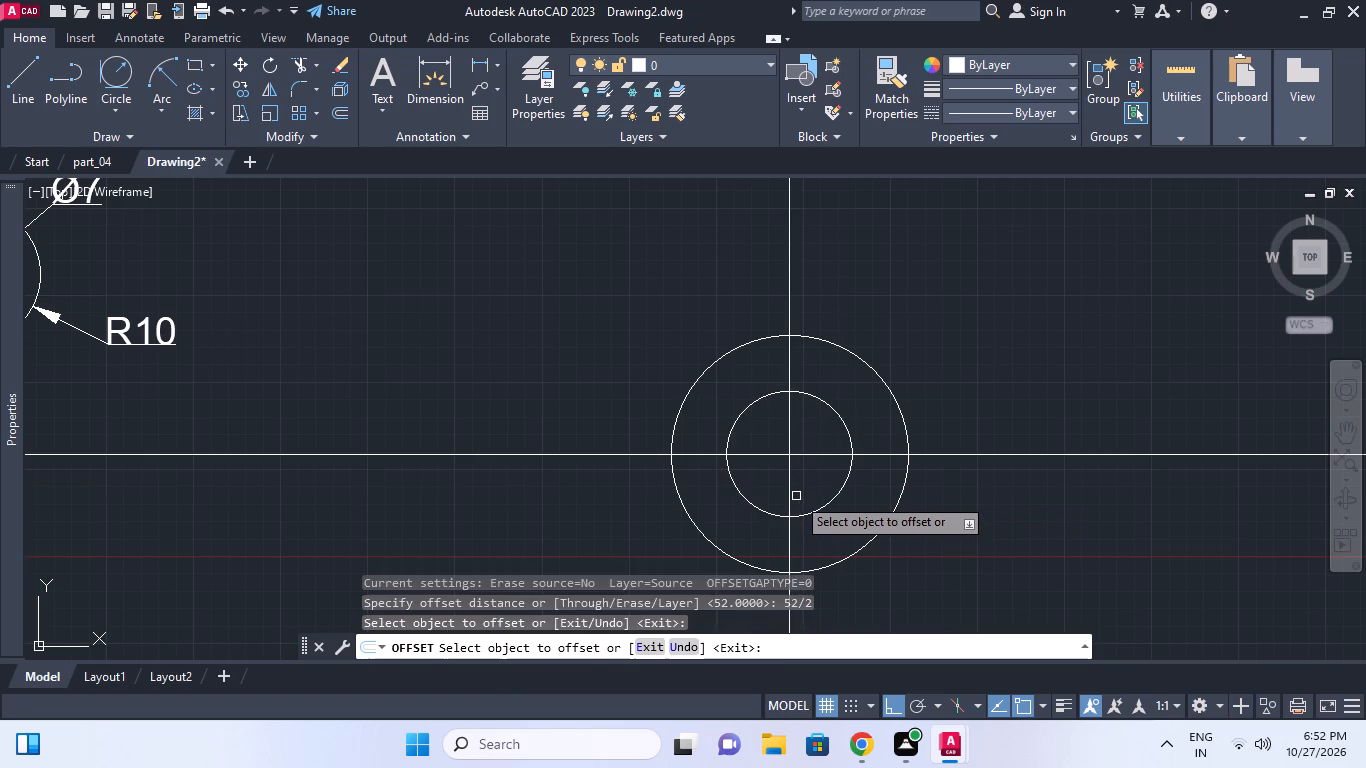
{"action": "left_click", "coordinate": [789, 486]}
{"action": "left_click", "coordinate": [828, 488]}
{"action": "left_click", "coordinate": [790, 485]}
{"action": "left_click", "coordinate": [763, 485]}
{"action": "key", "text": "Escape"}
{"action": "key", "text": "Escape"}
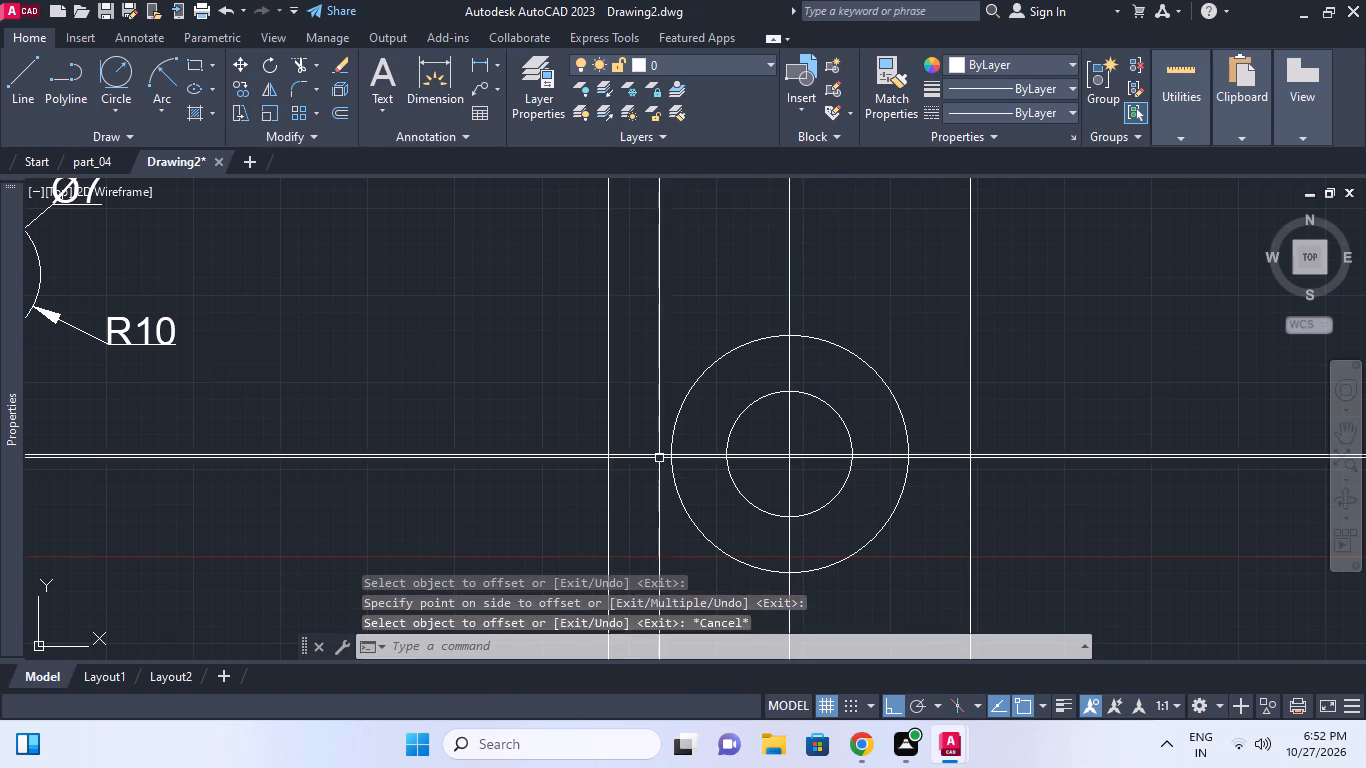
{"action": "key", "text": "Escape"}
Draw a 7-unit-diameter circle where the left offset line crosses the horizontal construction line.
{"action": "middle_click_drag", "start_coordinate": [630, 493], "coordinate": [643, 471]}
{"action": "scroll", "coordinate": [637, 469], "scroll_direction": "up", "scroll_amount": 1}
{"action": "type", "text": "C"}
{"action": "key", "text": "space"}
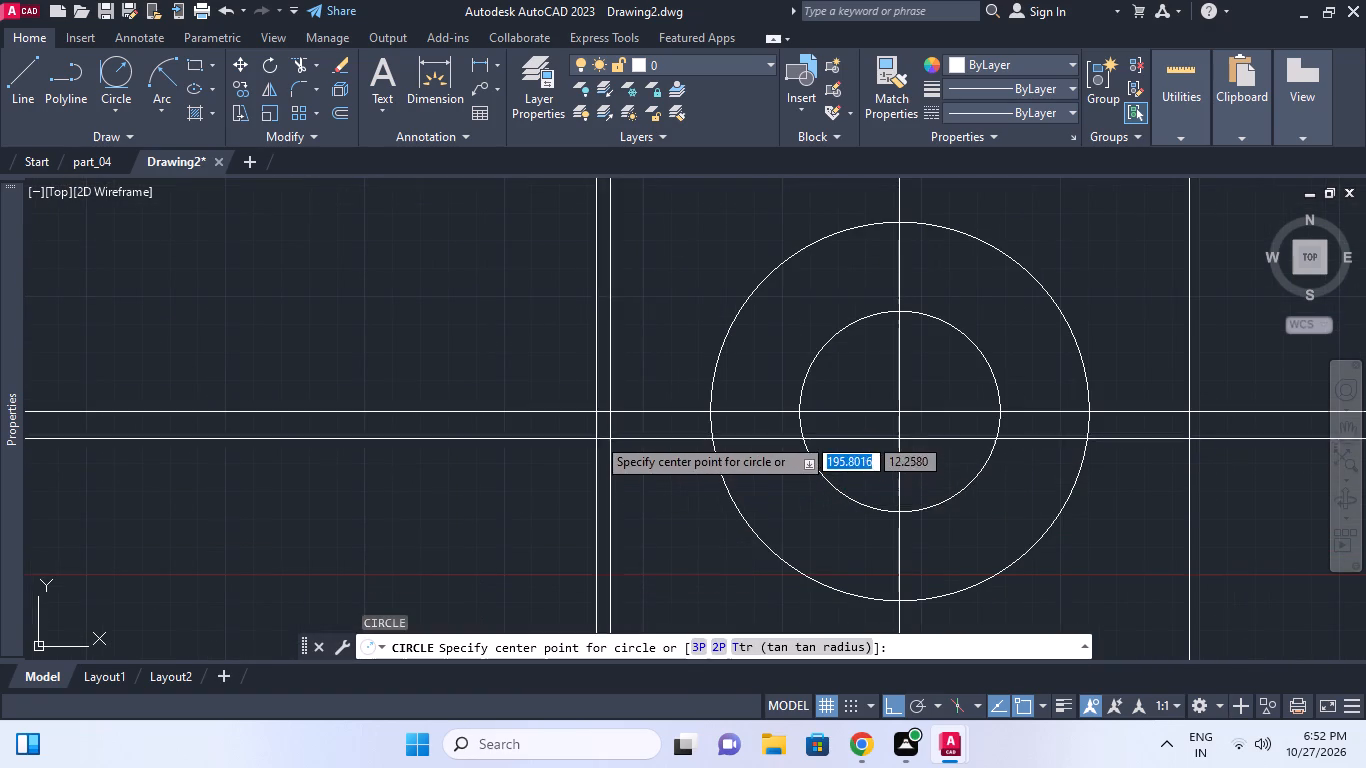
{"action": "scroll", "coordinate": [592, 426], "scroll_direction": "up", "scroll_amount": 1}
{"action": "left_click", "coordinate": [614, 406]}
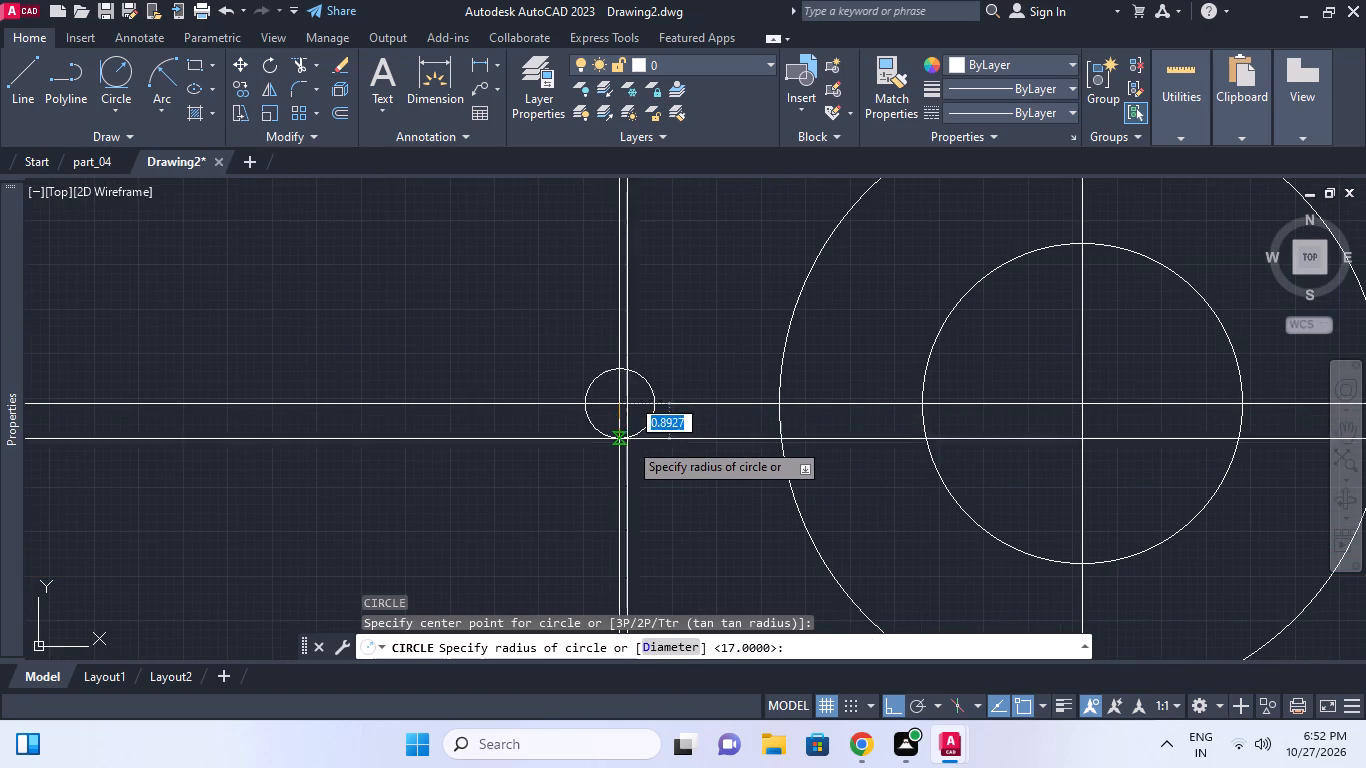
{"action": "type", "text": "D"}
{"action": "key", "text": "space"}
{"action": "type", "text": "7"}
{"action": "key", "text": "space"}
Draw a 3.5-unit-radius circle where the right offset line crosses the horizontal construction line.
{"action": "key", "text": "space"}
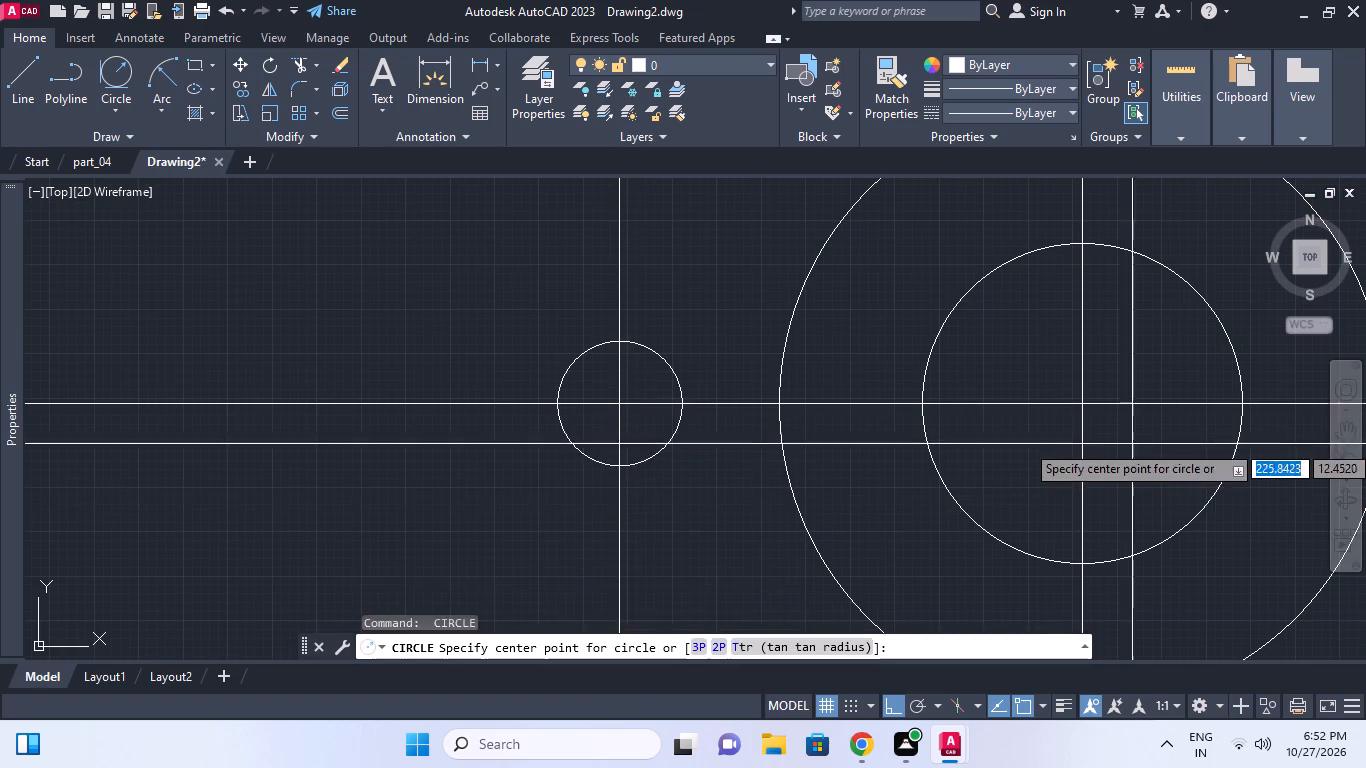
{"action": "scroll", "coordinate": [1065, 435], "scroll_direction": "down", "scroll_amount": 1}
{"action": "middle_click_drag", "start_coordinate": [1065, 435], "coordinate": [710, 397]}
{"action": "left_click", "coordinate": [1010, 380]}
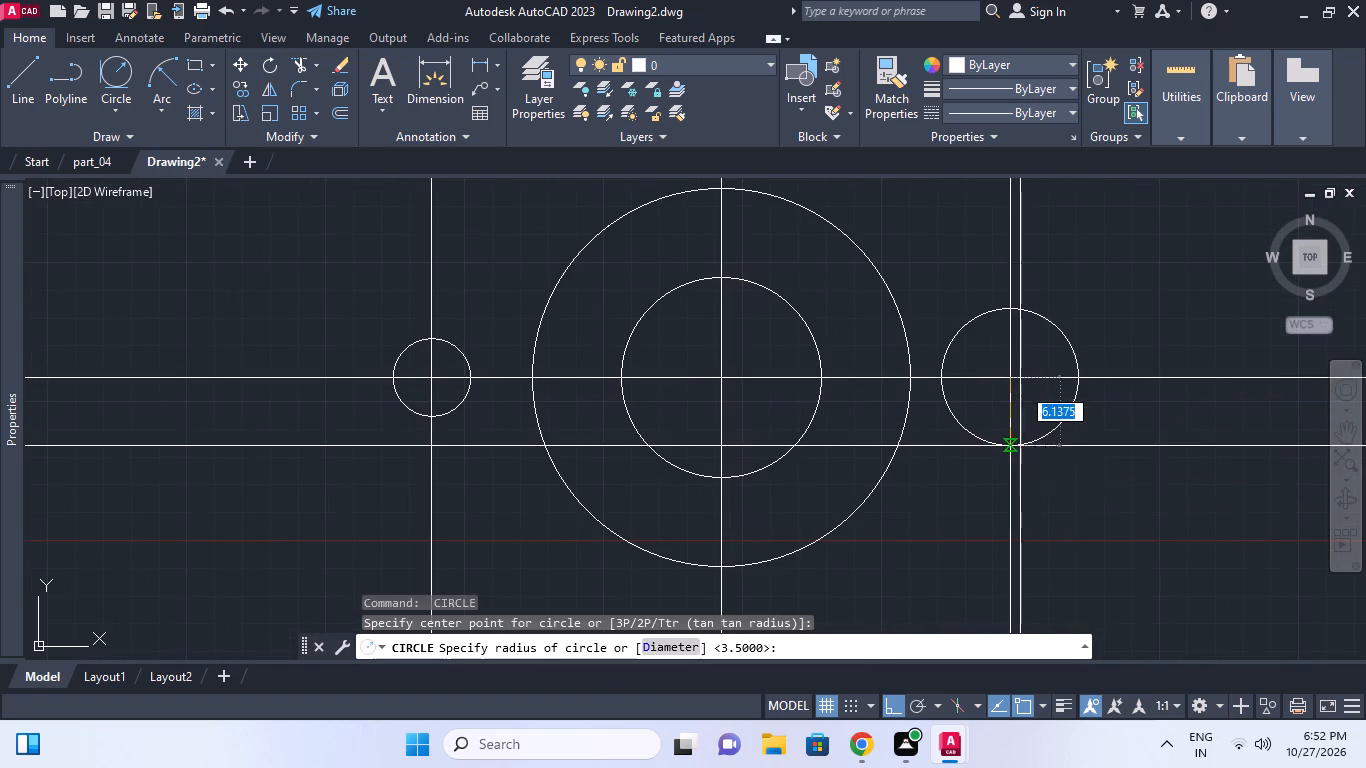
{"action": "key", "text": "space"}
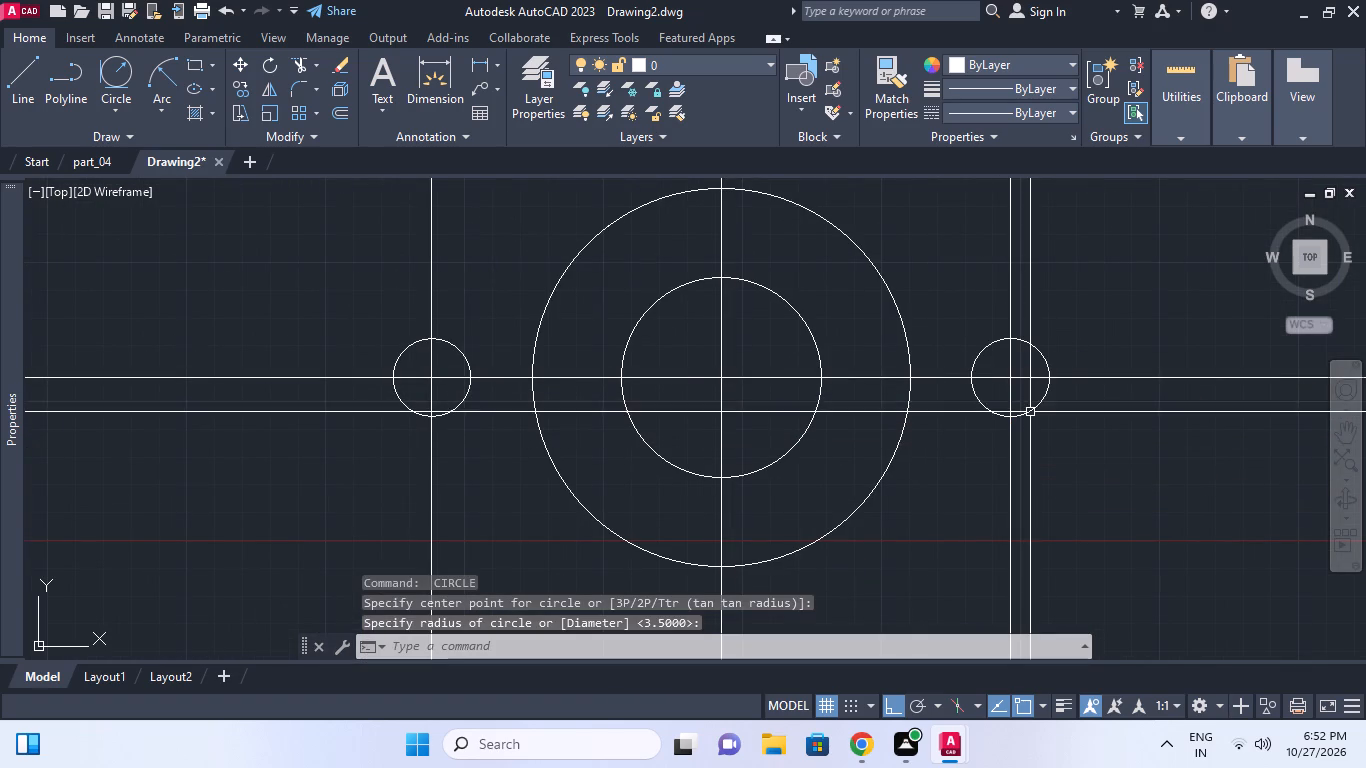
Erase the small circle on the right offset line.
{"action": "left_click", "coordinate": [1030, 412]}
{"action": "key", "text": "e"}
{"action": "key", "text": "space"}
Draw a 7-unit-diameter circle where the right offset line crosses the horizontal construction line.
{"action": "key", "text": "c"}
{"action": "key", "text": "space"}
{"action": "left_click", "coordinate": [1006, 377]}
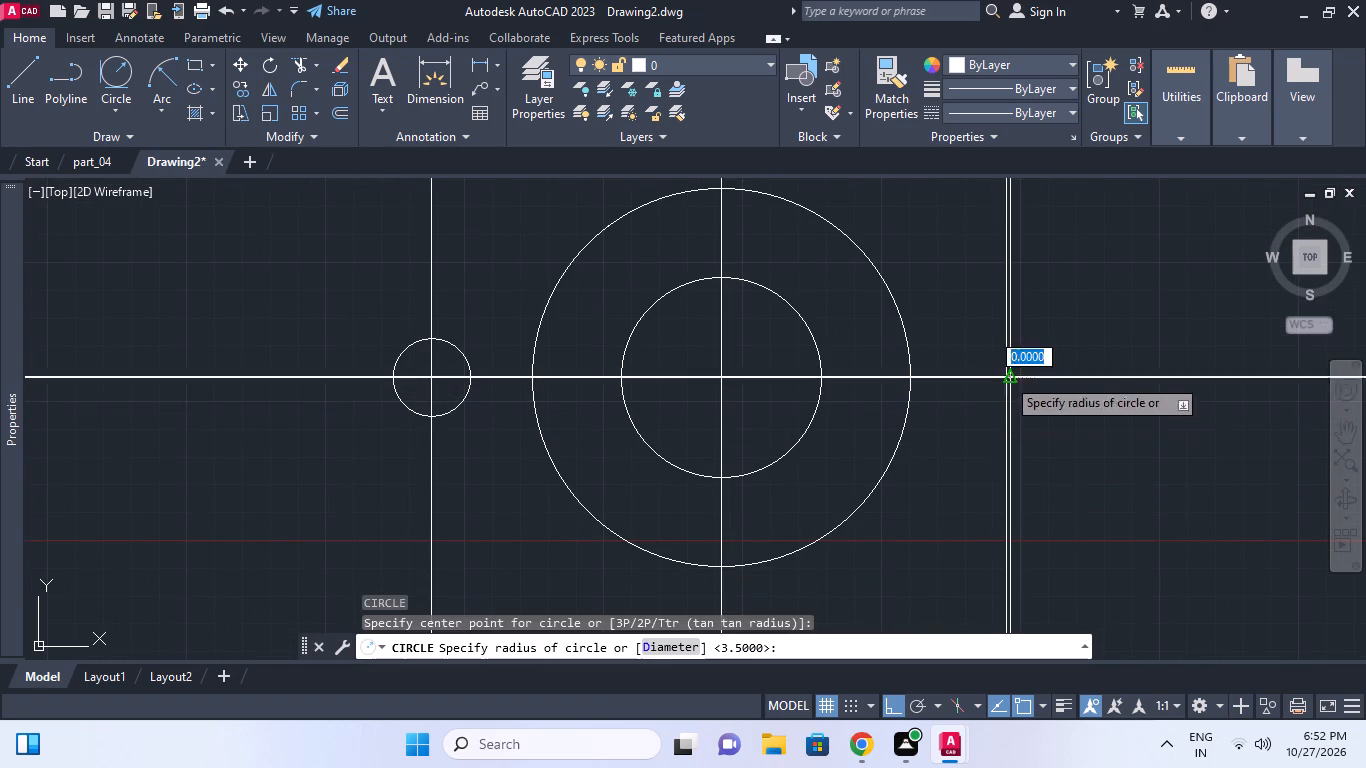
{"action": "type", "text": "DD"}
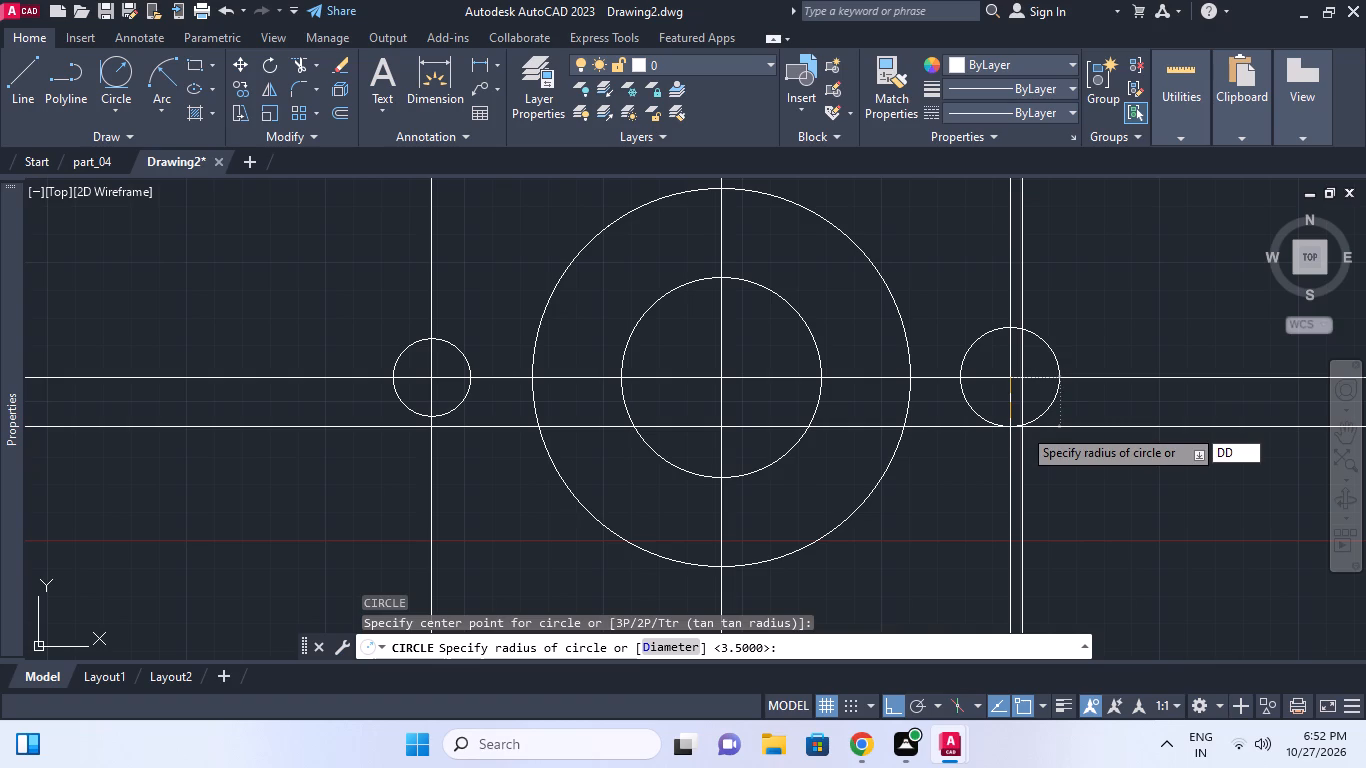
{"action": "key", "text": "BackSpace"}
{"action": "key", "text": "space"}
{"action": "type", "text": "7"}
{"action": "key", "text": "space"}
{"action": "key", "text": "Escape"}
Draw a 5-unit-radius circle concentric with each of the two 7-unit-diameter circles.
{"action": "key", "text": "space"}
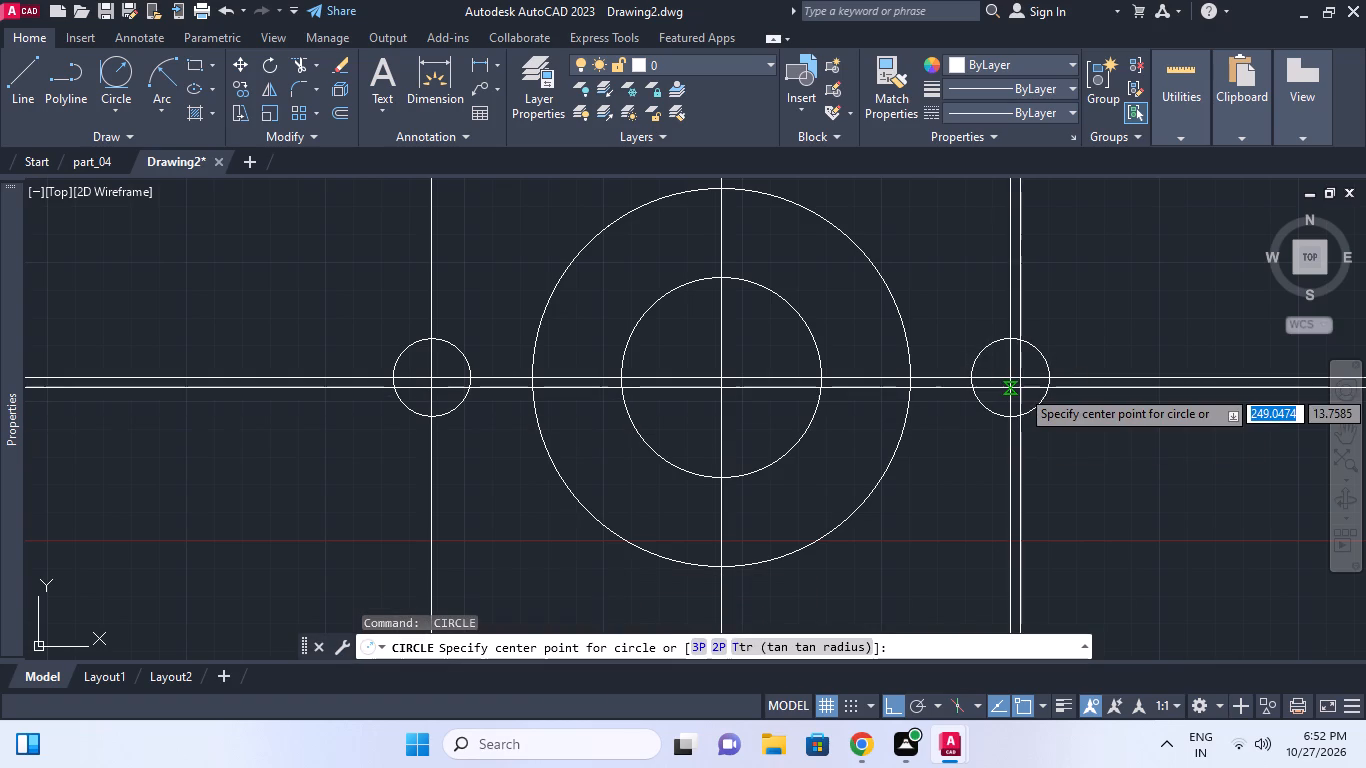
{"action": "middle_click_drag", "start_coordinate": [1020, 396], "coordinate": [1020, 418]}
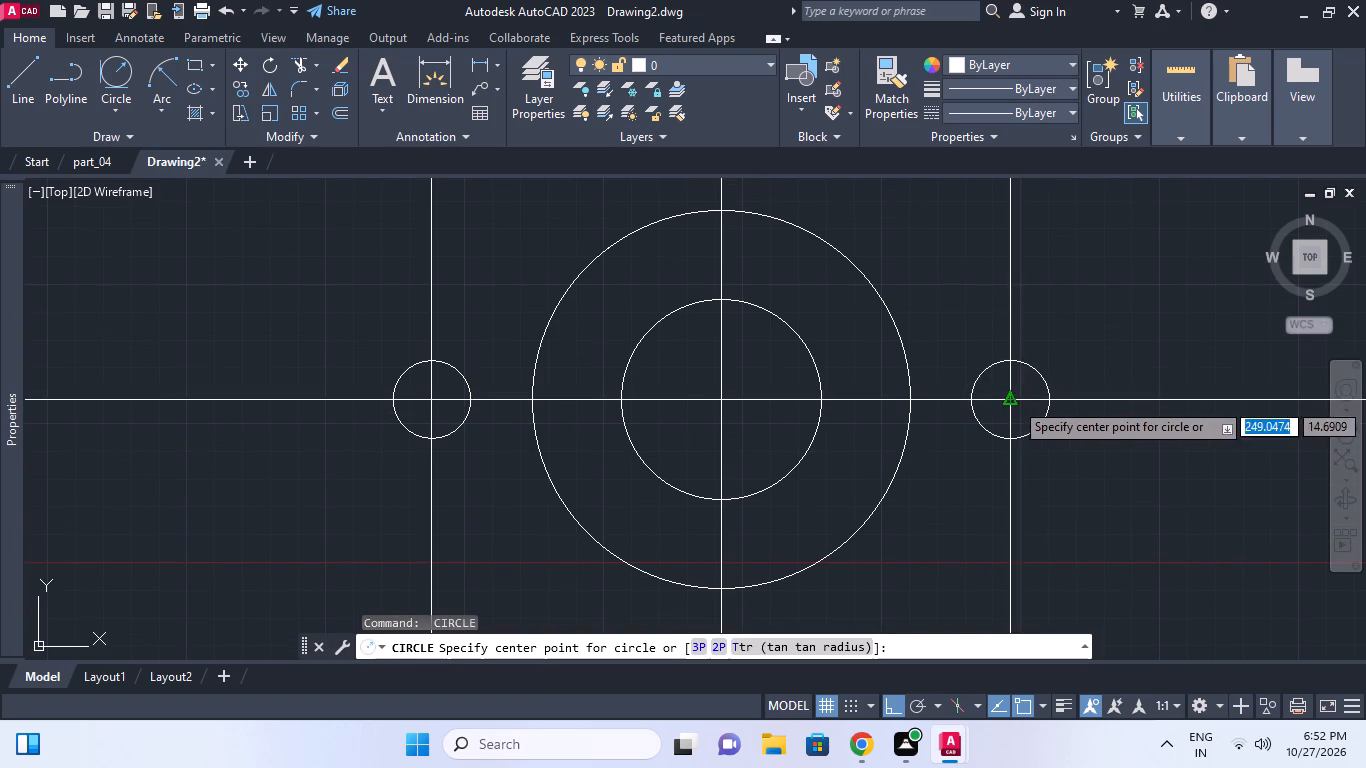
{"action": "left_click", "coordinate": [1011, 401]}
{"action": "type", "text": "5"}
{"action": "key", "text": "space"}
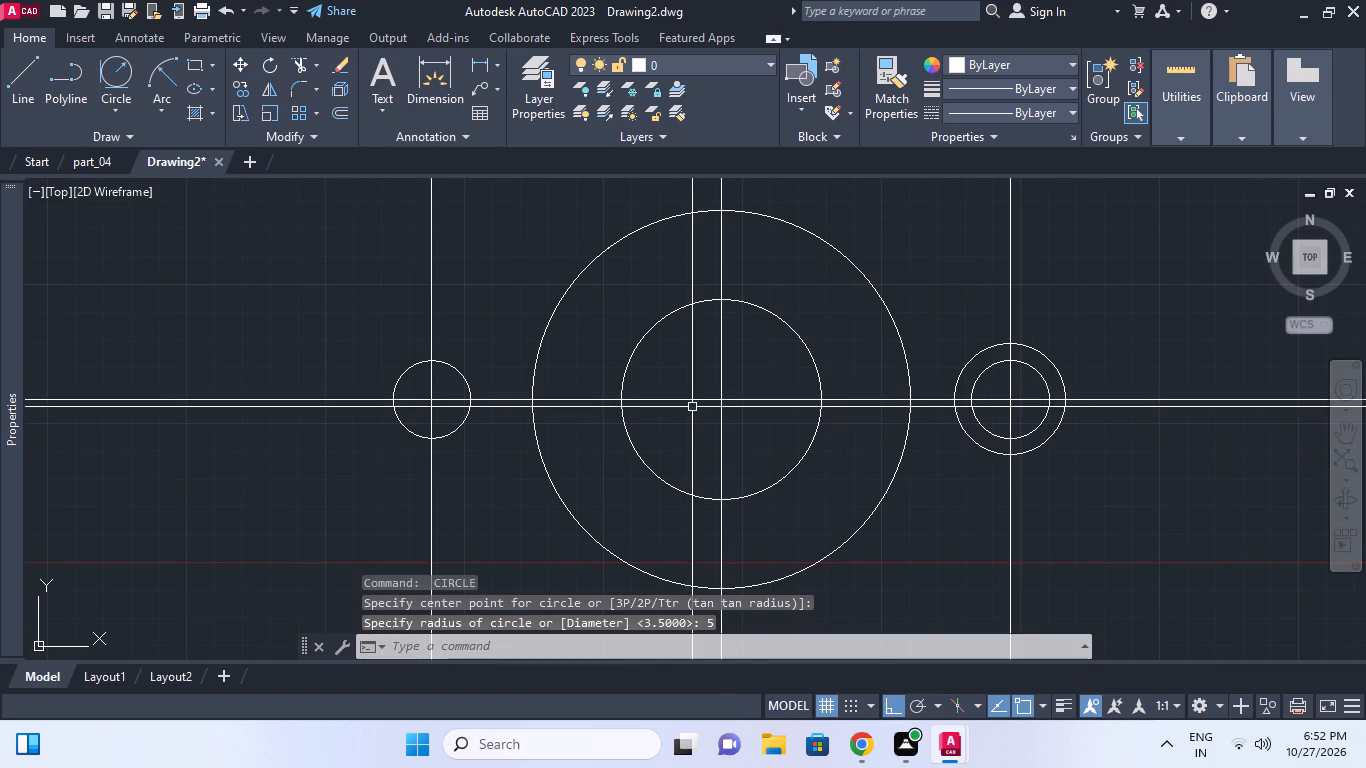
{"action": "key", "text": "space"}
{"action": "left_click", "coordinate": [429, 400]}
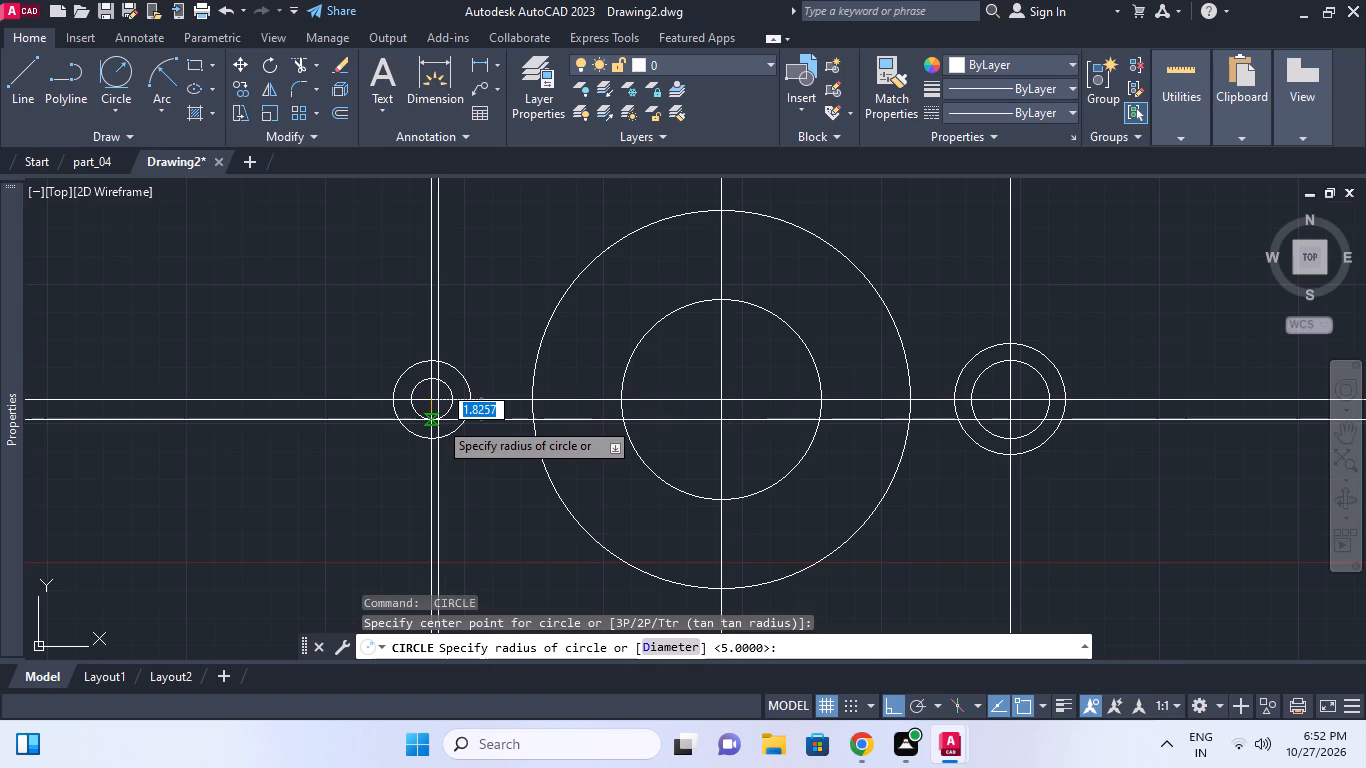
{"action": "type", "text": "5"}
{"action": "key", "text": "space"}
{"action": "key", "text": "Escape"}
Erase the three vertical construction lines and the horizontal one, leaving only the circles.
{"action": "scroll", "coordinate": [337, 404], "scroll_direction": "down", "scroll_amount": 1}
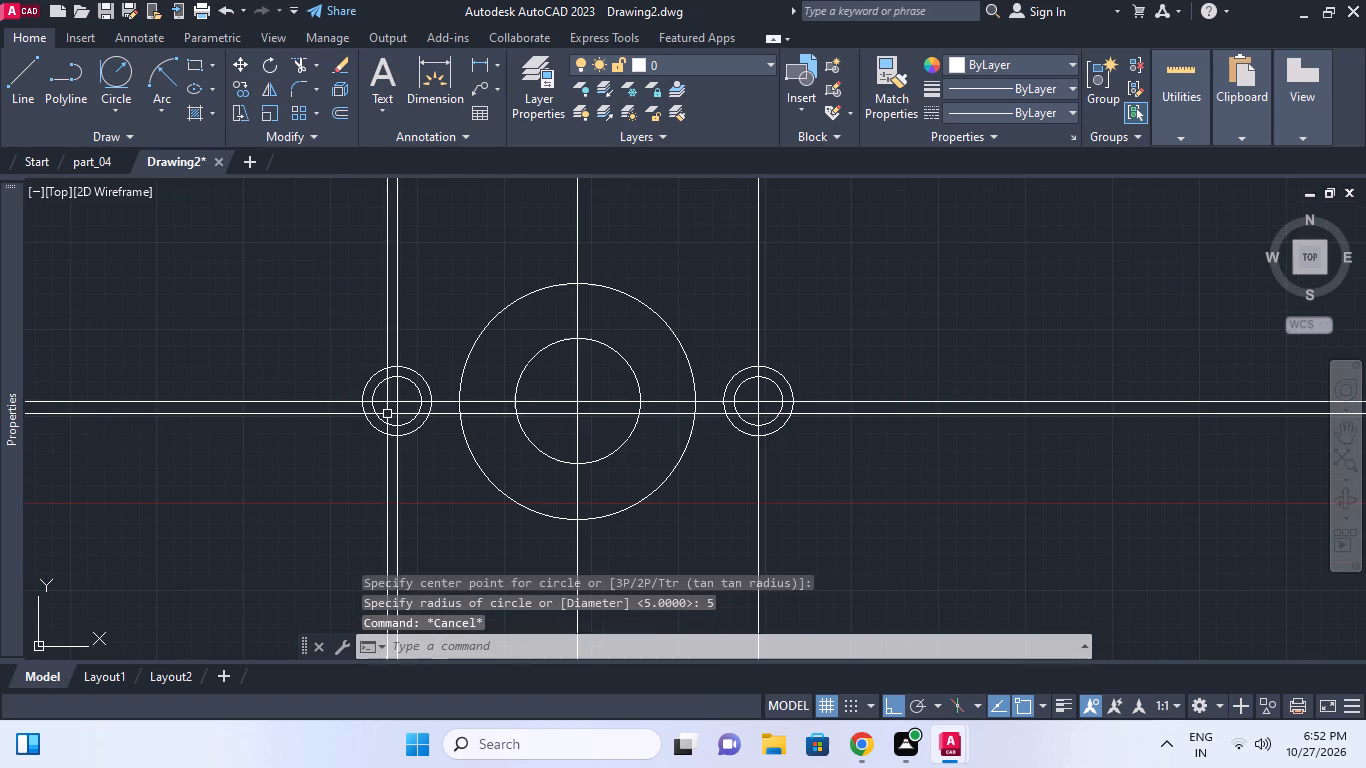
{"action": "key", "text": "Escape"}
{"action": "middle_click_drag", "start_coordinate": [484, 442], "coordinate": [520, 371]}
{"action": "key", "text": "e"}
{"action": "key", "text": "space"}
{"action": "left_click_drag", "start_coordinate": [883, 560], "coordinate": [868, 560]}
{"action": "left_click", "coordinate": [393, 550]}
{"action": "right_click", "coordinate": [393, 550]}
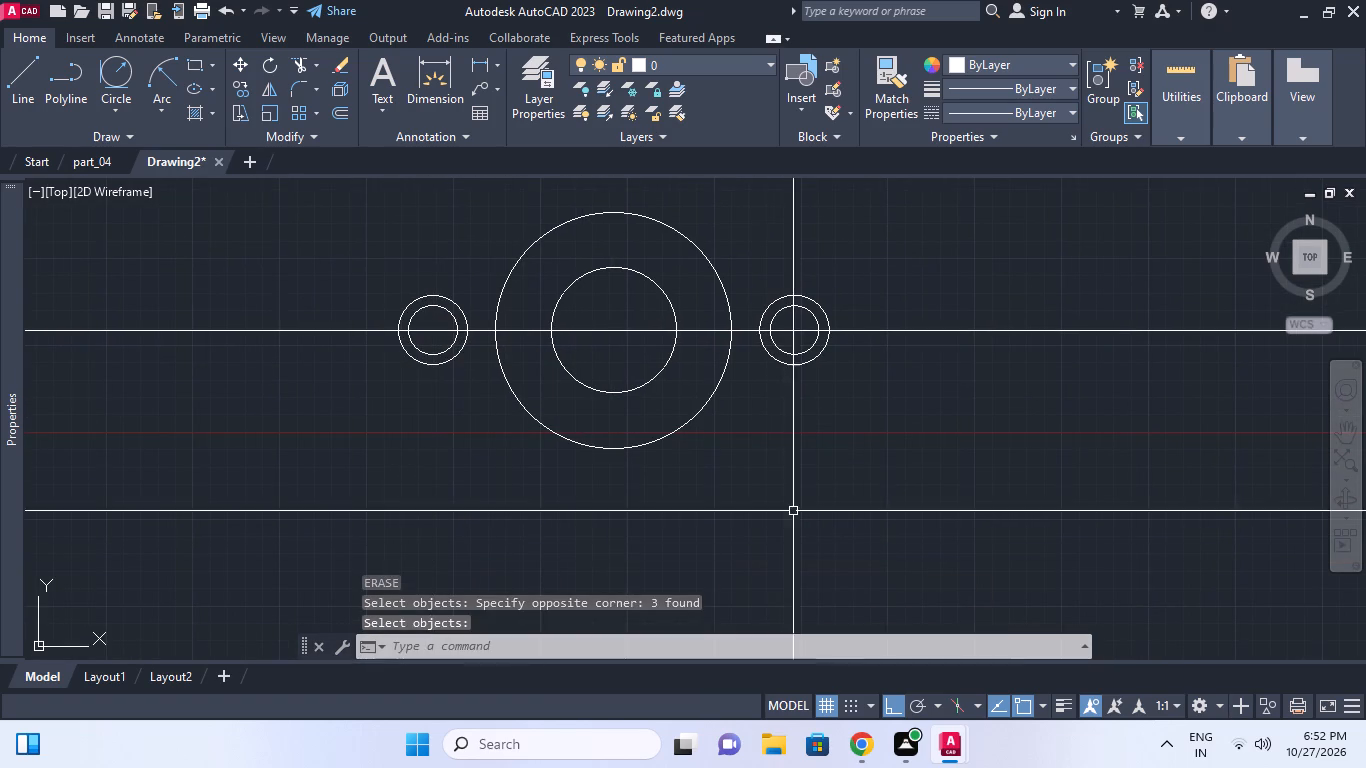
{"action": "left_click_drag", "start_coordinate": [1006, 481], "coordinate": [1004, 472]}
{"action": "left_click", "coordinate": [968, 325]}
{"action": "key", "text": "space"}
{"action": "scroll", "coordinate": [879, 393], "scroll_direction": "down", "scroll_amount": 1}
{"action": "middle_click_drag", "start_coordinate": [879, 396], "coordinate": [886, 419]}
{"action": "key", "text": "Escape"}
Draw the upper line tangent to the left 5-unit-radius circle and the large 34-unit-diameter circle.
{"action": "scroll", "coordinate": [595, 351], "scroll_direction": "up", "scroll_amount": 2}
{"action": "key", "text": "l"}
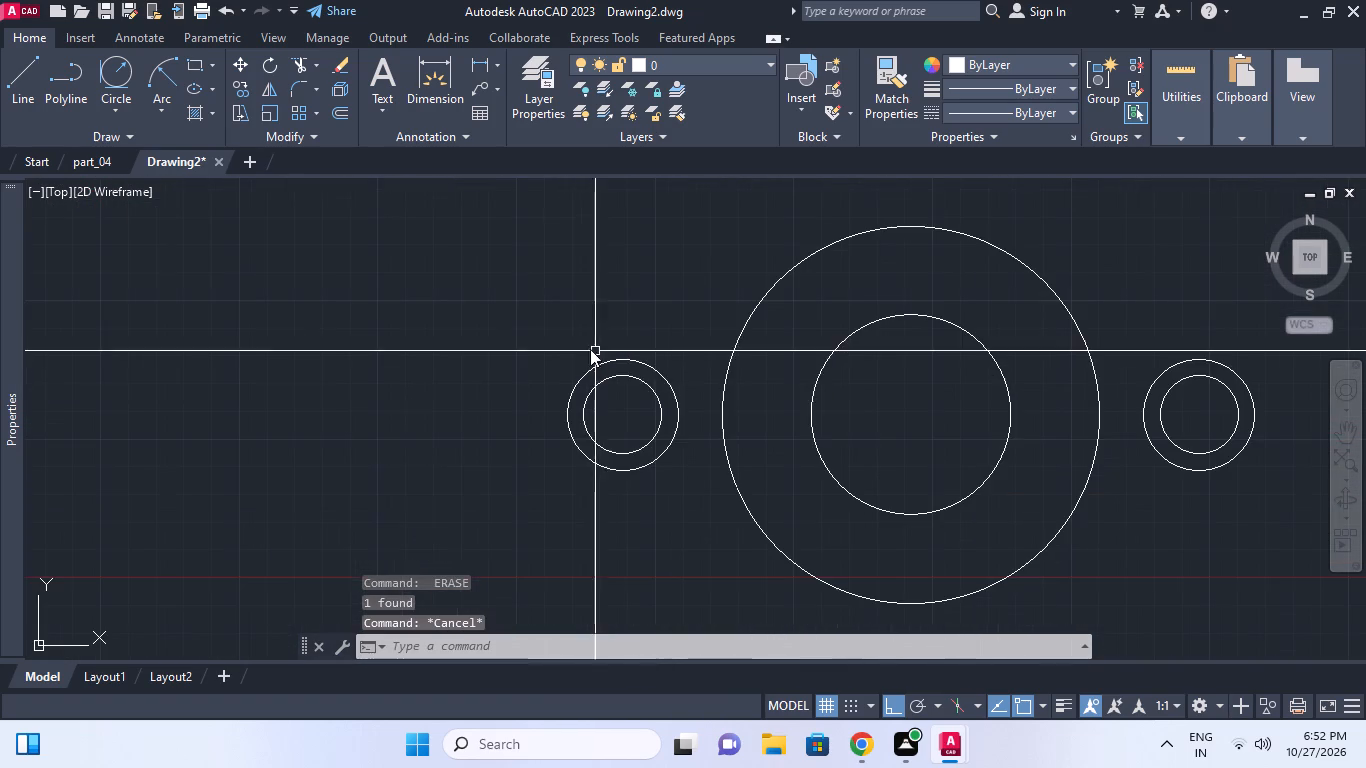
{"action": "key", "text": "space"}
{"action": "right_click", "coordinate": [619, 325], "text": "ctrl"}
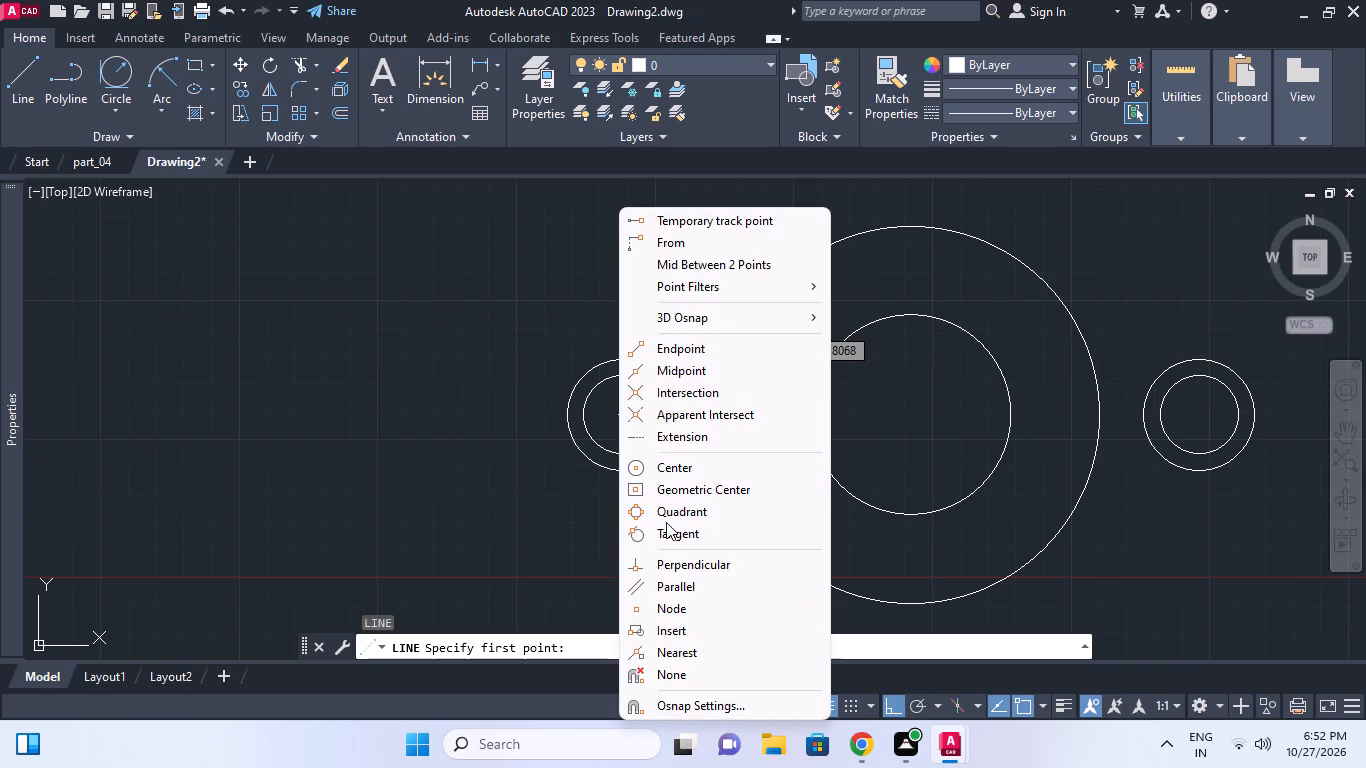
{"action": "left_click", "coordinate": [689, 533]}
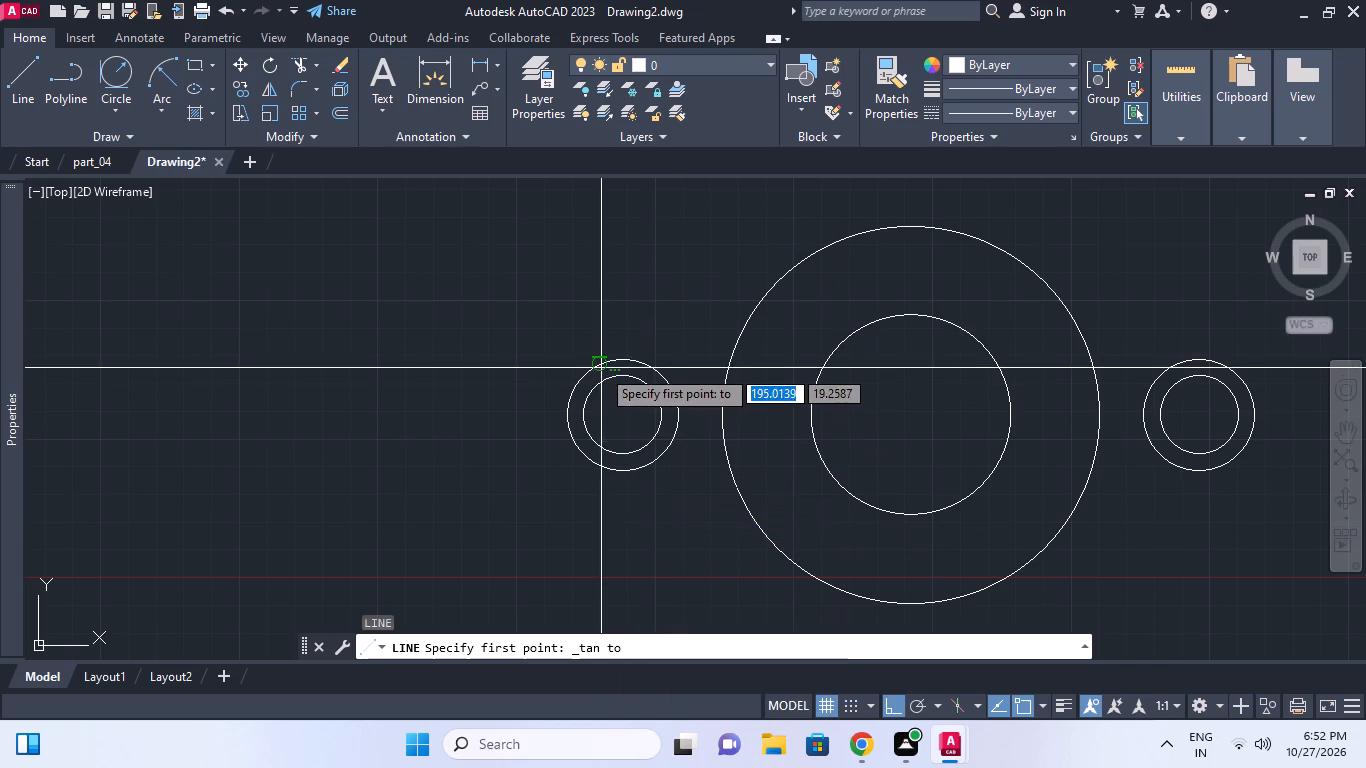
{"action": "left_click", "coordinate": [613, 361]}
{"action": "right_click", "coordinate": [724, 278], "text": "ctrl"}
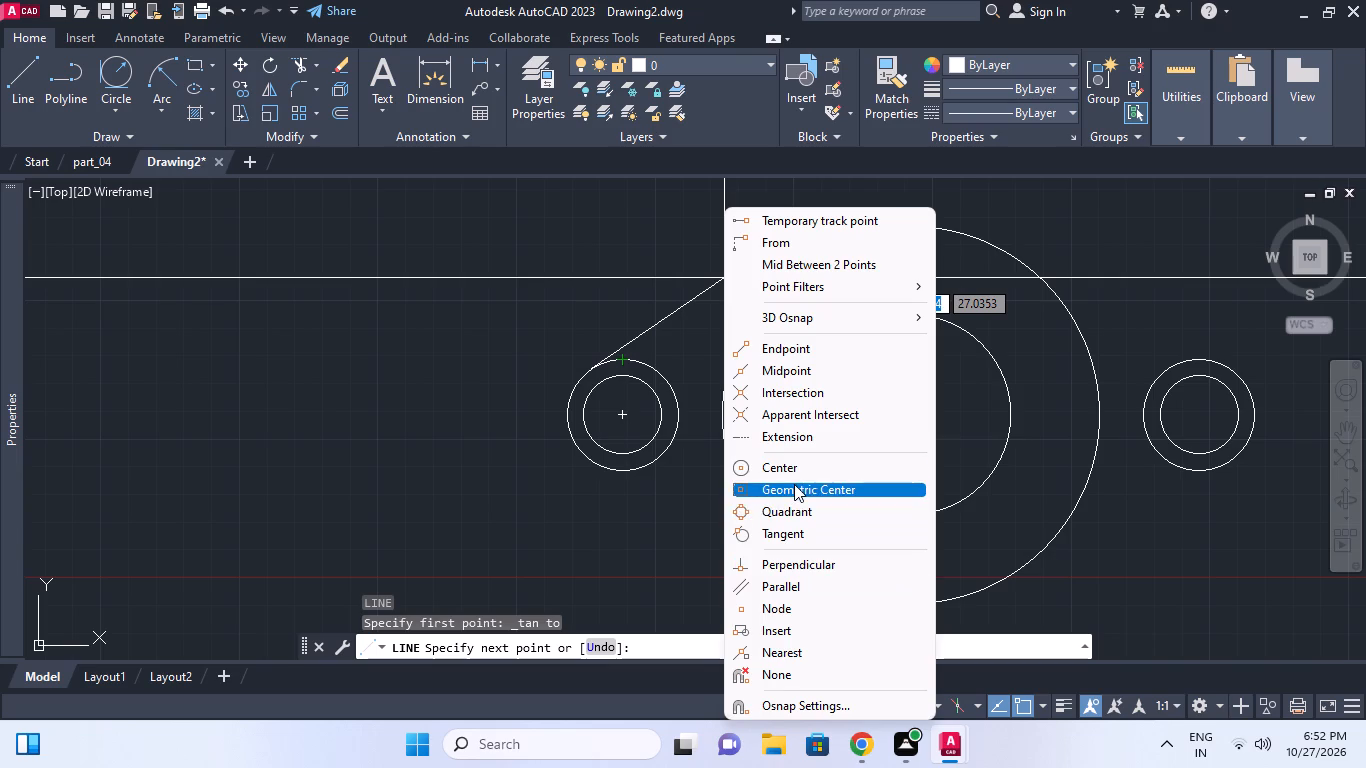
{"action": "left_click", "coordinate": [788, 538]}
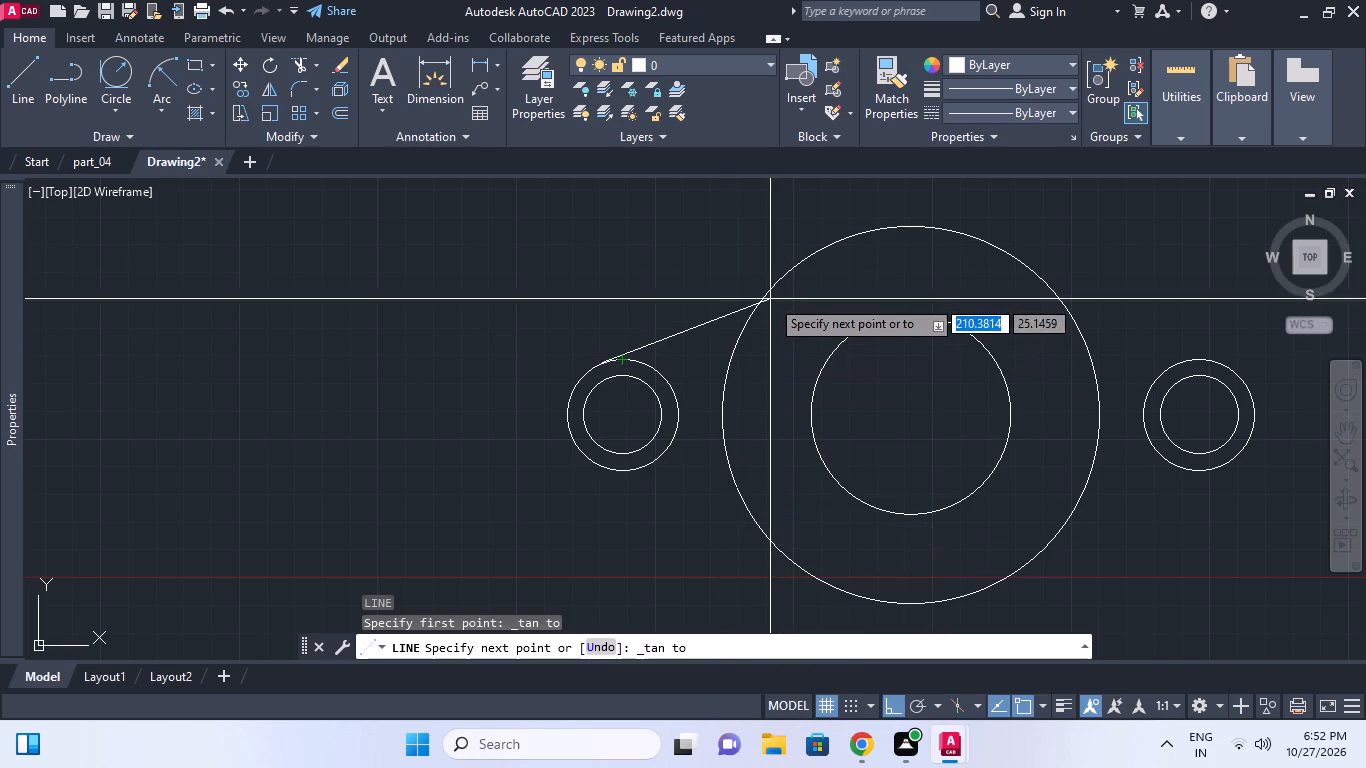
{"action": "left_click", "coordinate": [770, 294]}
{"action": "key", "text": "Escape"}
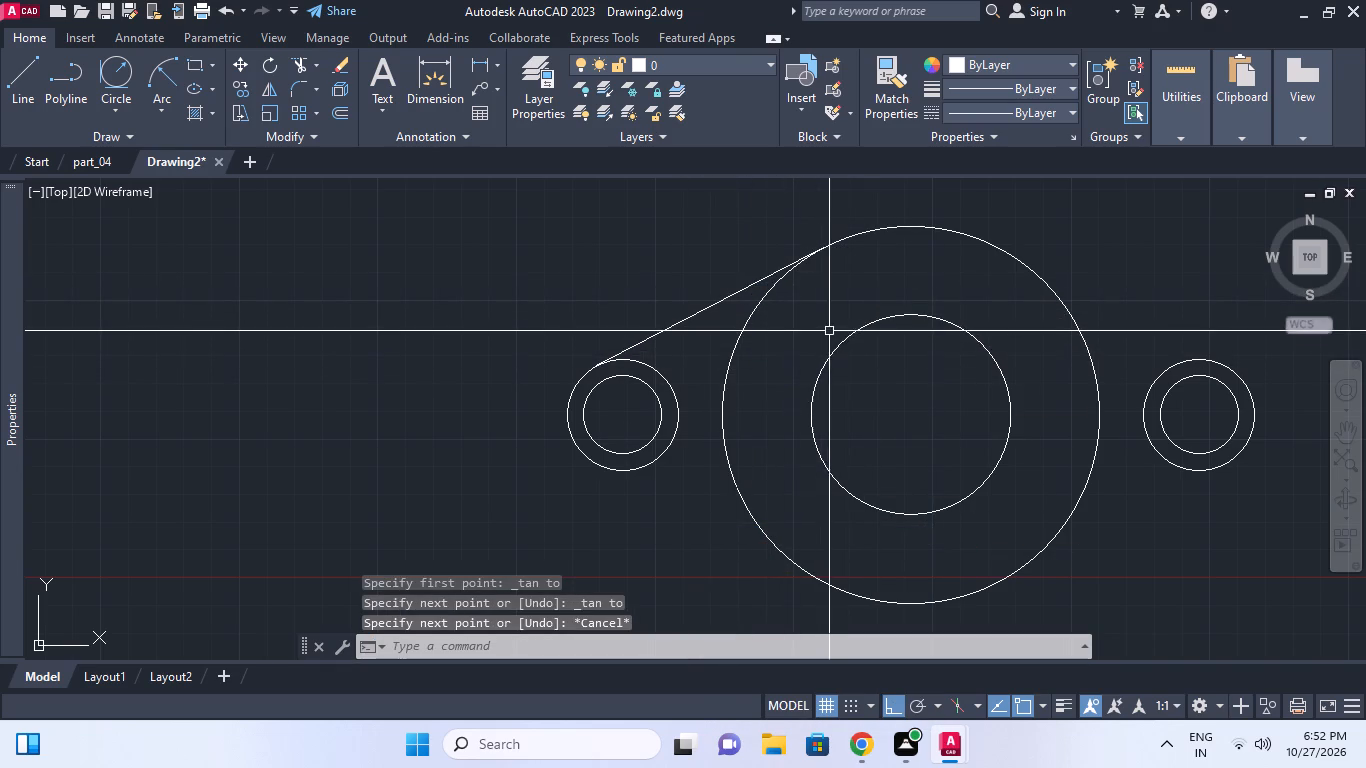
Draw the lower line tangent to the left 5-unit-radius circle and the large 34-unit-diameter circle.
{"action": "middle_click_drag", "start_coordinate": [768, 337], "coordinate": [764, 323]}
{"action": "type", "text": "L"}
{"action": "key", "text": "space"}
{"action": "right_click", "coordinate": [758, 360], "text": "ctrl"}
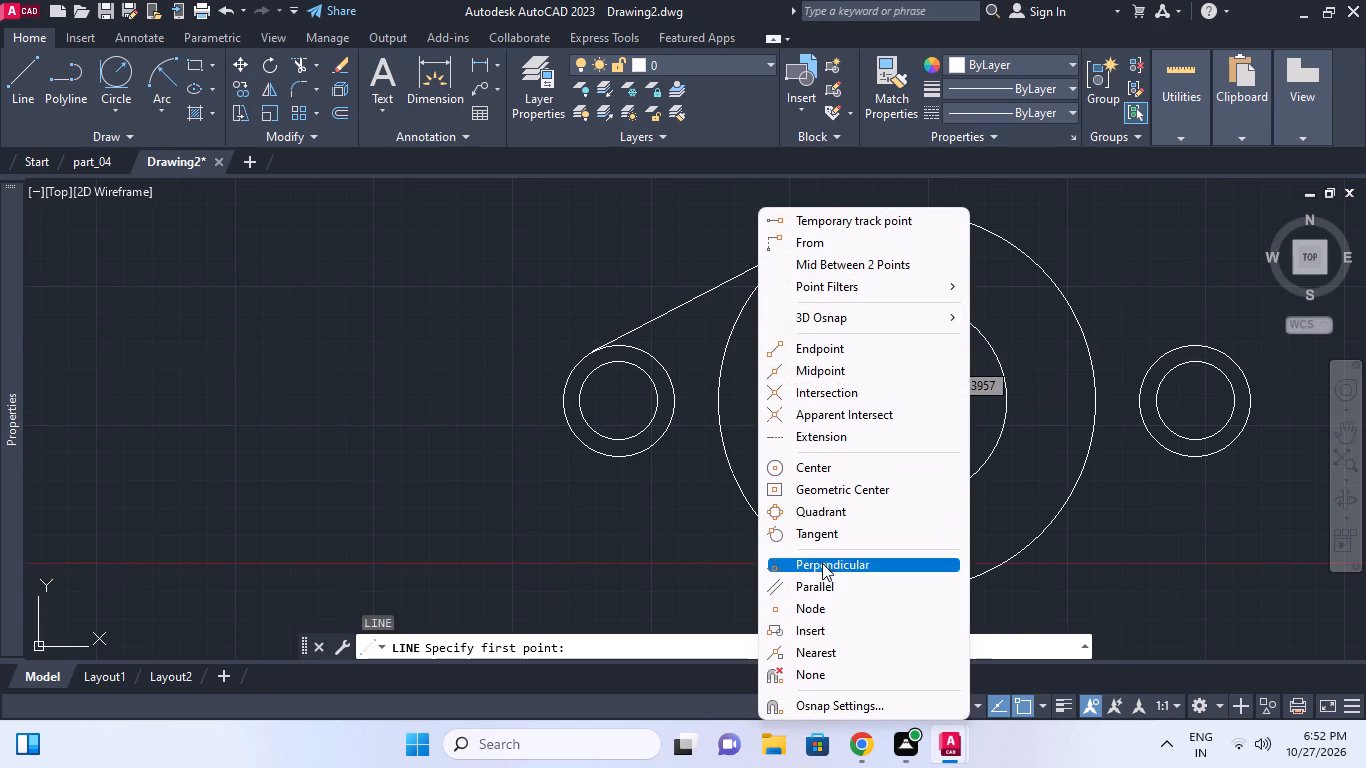
{"action": "left_click", "coordinate": [814, 531]}
{"action": "left_click", "coordinate": [640, 457]}
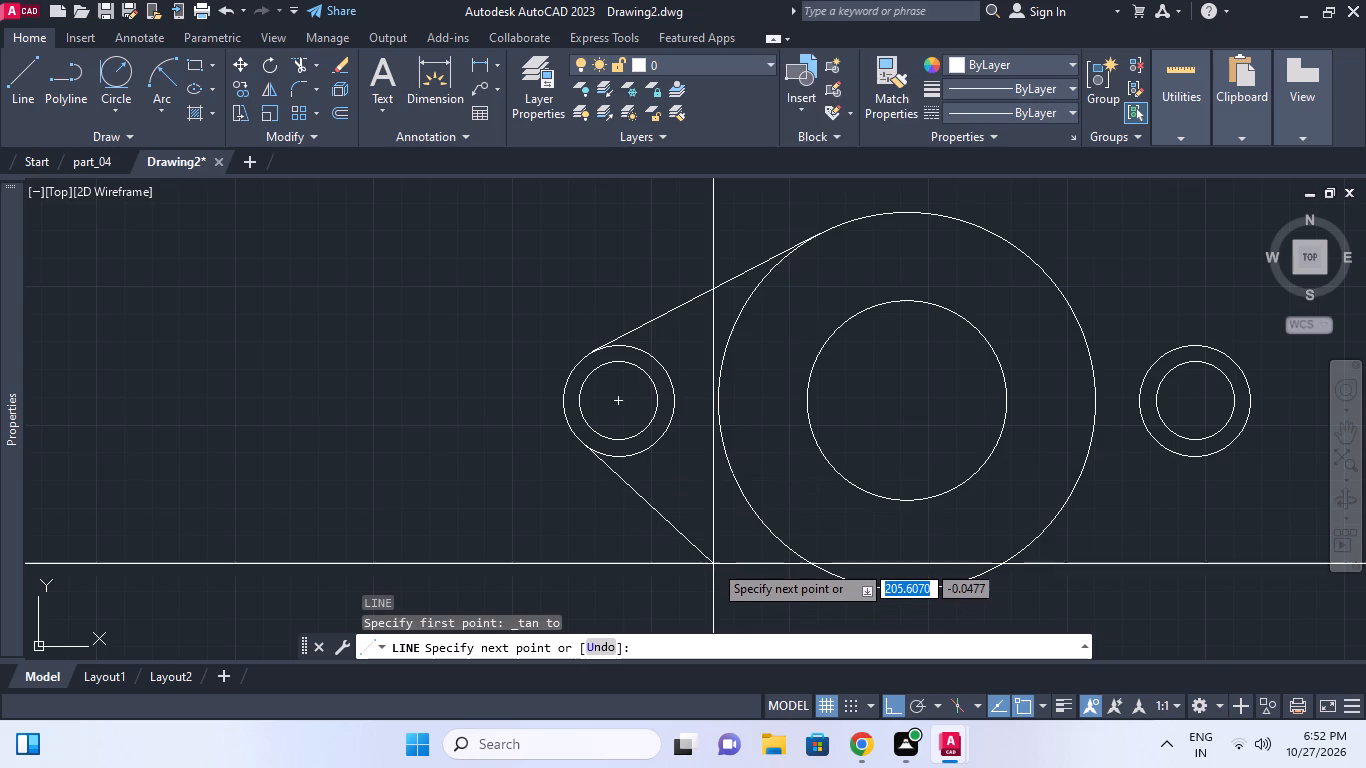
{"action": "right_click", "coordinate": [713, 563], "text": "ctrl"}
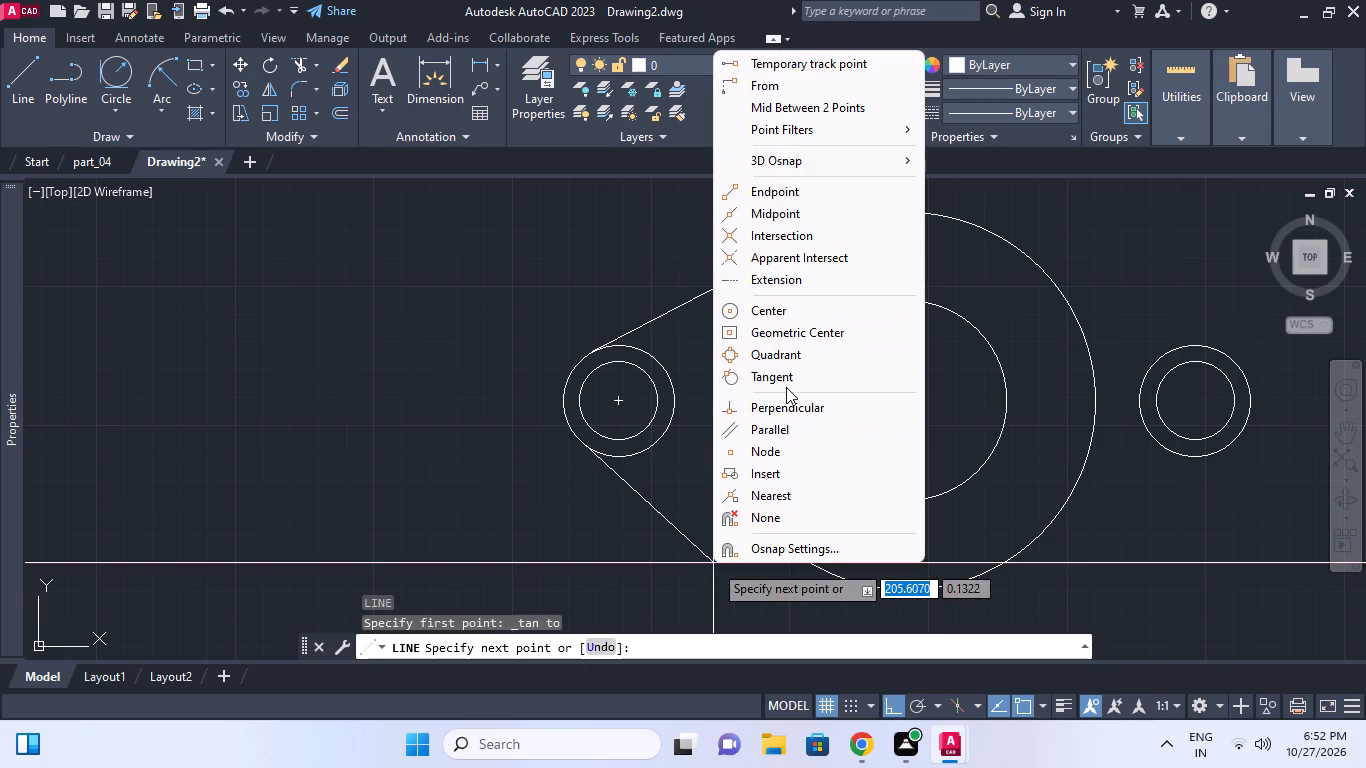
{"action": "left_click", "coordinate": [786, 380]}
{"action": "left_click", "coordinate": [773, 538]}
{"action": "middle_click_drag", "start_coordinate": [773, 469], "coordinate": [712, 443]}
{"action": "scroll", "coordinate": [751, 459], "scroll_direction": "down", "scroll_amount": 1}
{"action": "key", "text": "Escape"}
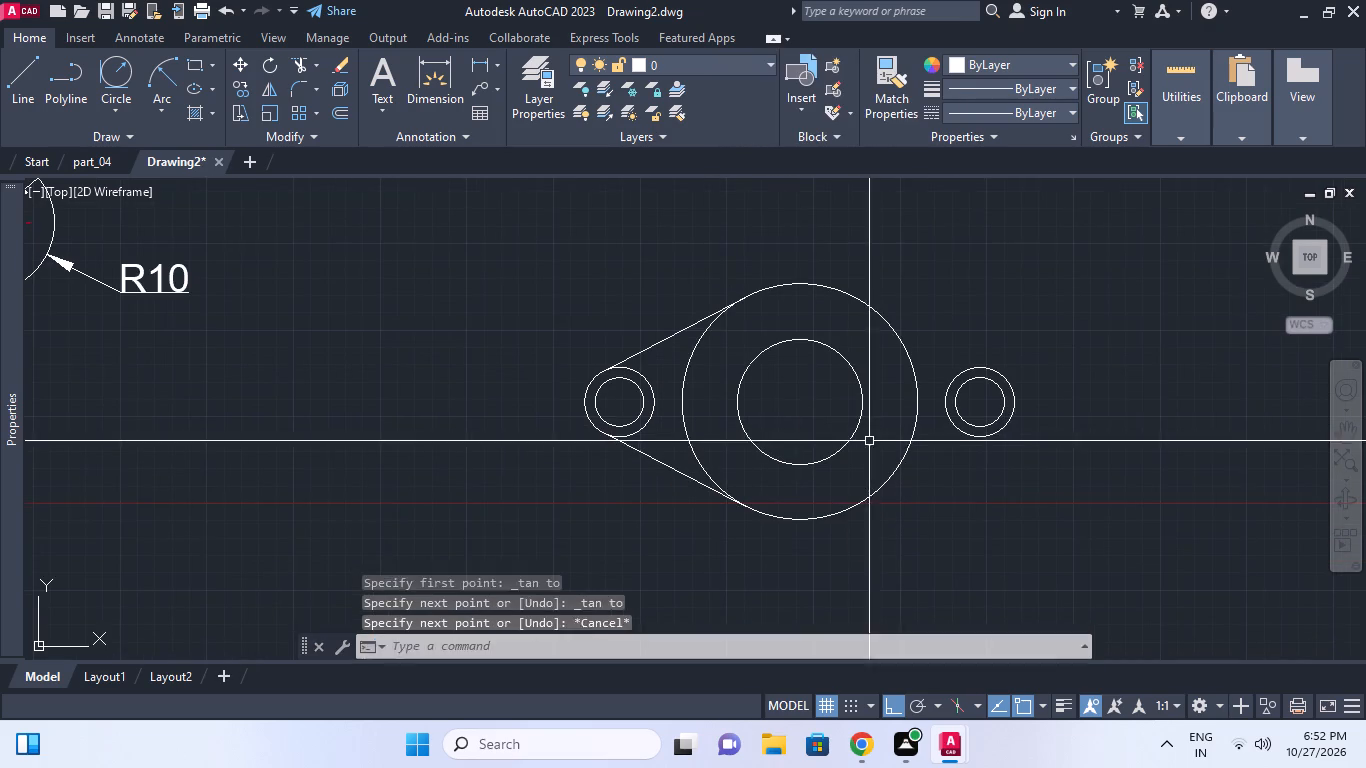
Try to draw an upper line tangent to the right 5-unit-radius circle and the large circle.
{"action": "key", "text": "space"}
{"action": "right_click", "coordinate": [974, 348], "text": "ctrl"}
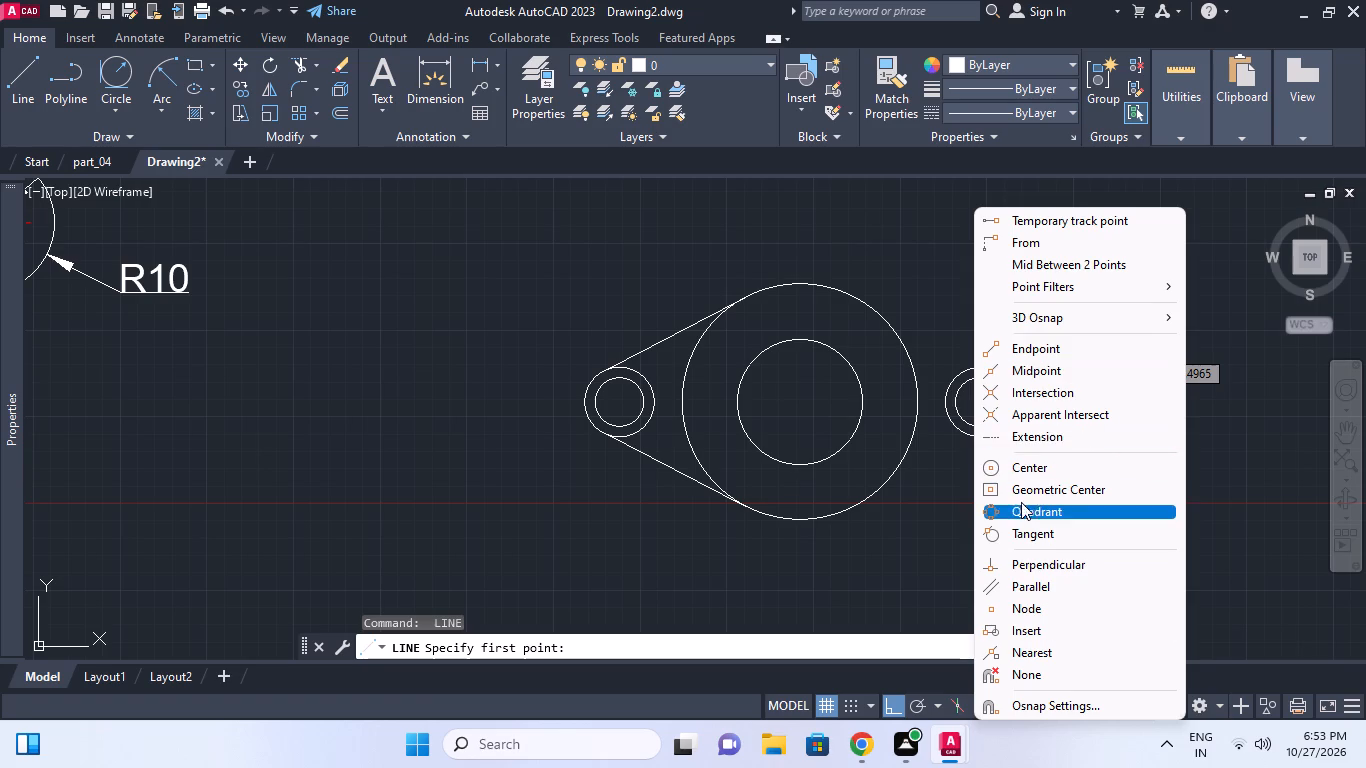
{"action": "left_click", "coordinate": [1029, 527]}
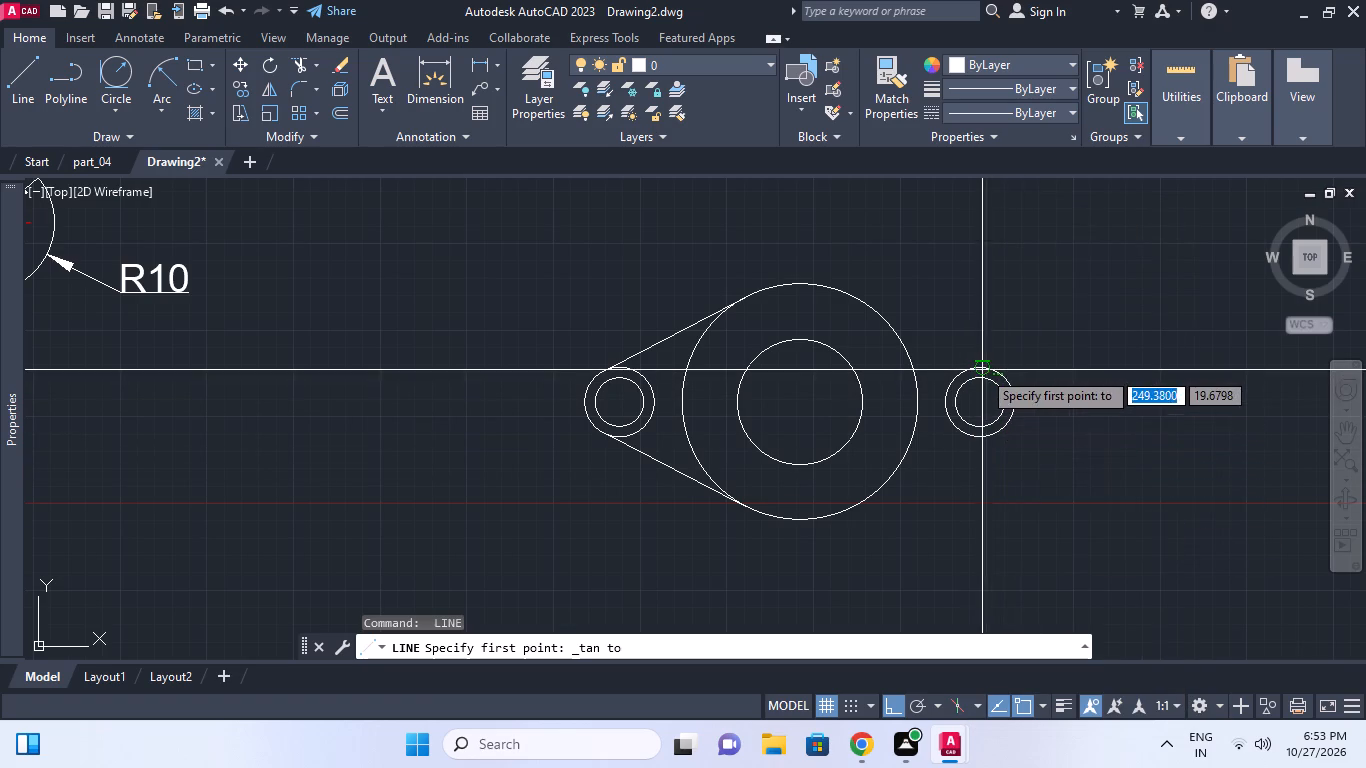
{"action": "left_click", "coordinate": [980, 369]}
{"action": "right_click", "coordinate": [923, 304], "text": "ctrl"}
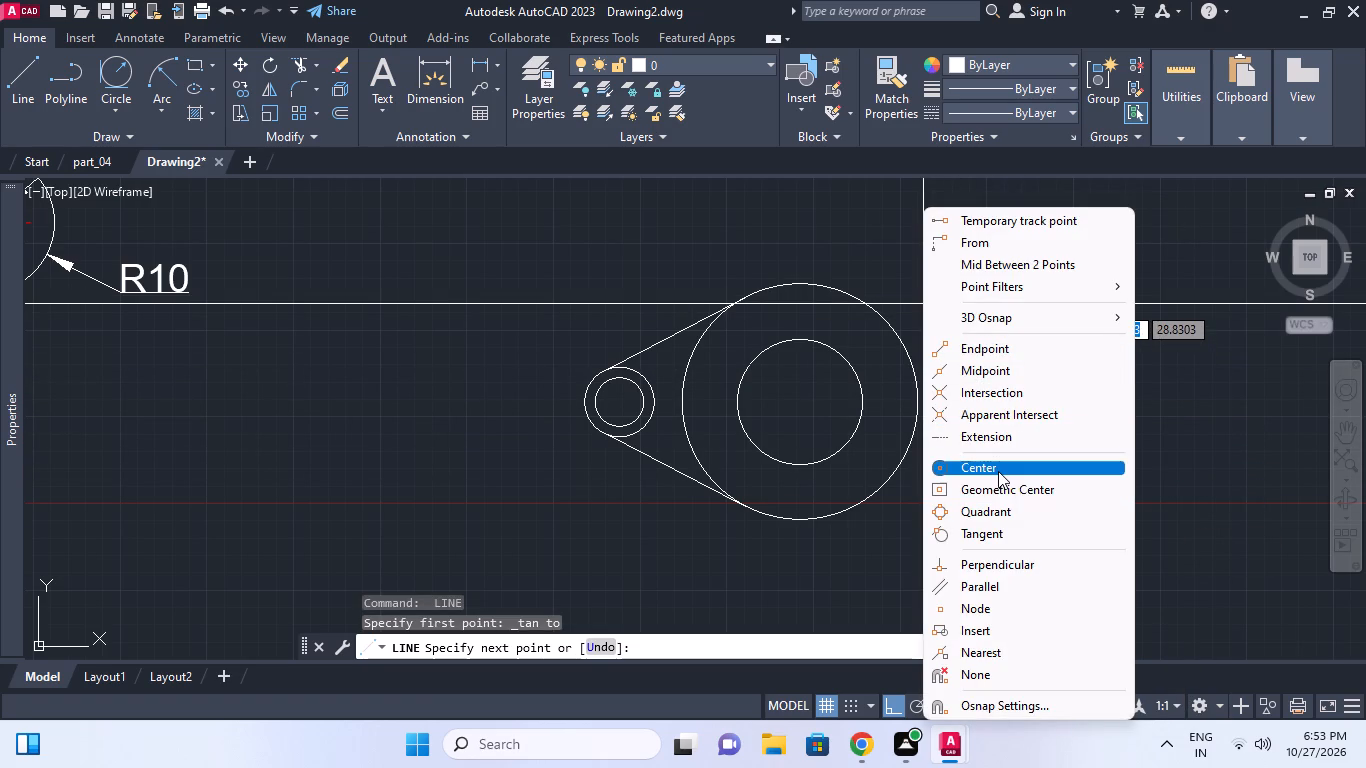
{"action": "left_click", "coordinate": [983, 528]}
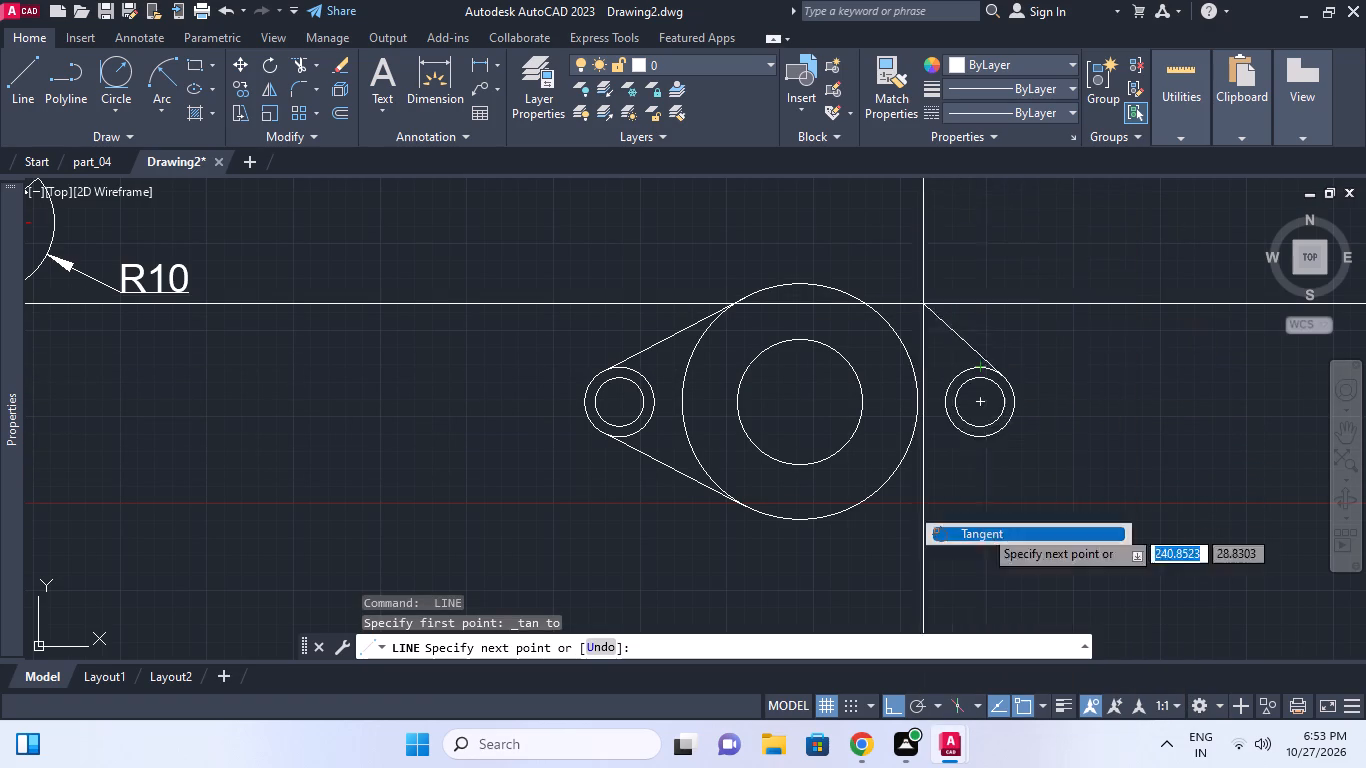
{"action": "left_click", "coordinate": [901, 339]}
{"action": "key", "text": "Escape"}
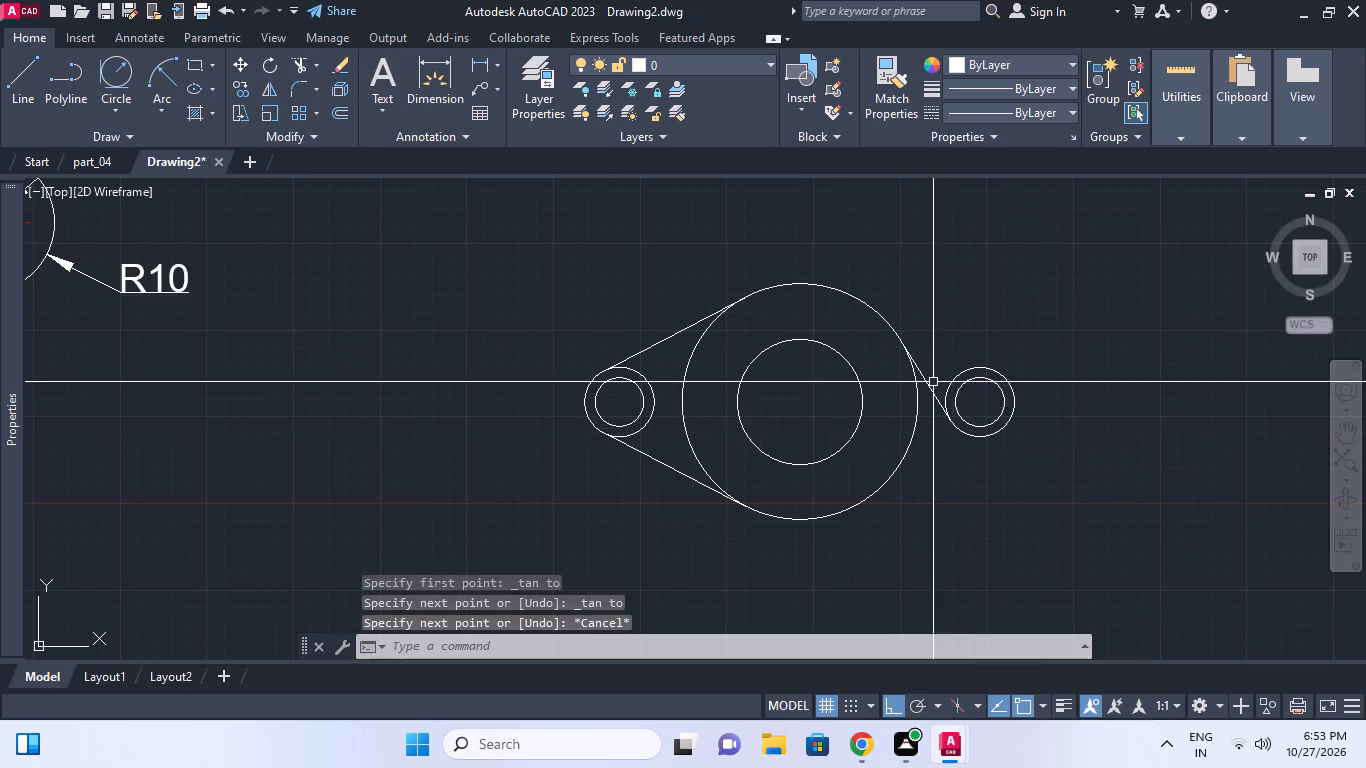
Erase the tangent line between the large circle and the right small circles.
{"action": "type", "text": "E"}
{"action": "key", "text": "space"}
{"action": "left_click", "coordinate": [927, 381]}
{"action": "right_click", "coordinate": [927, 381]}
Draw the upper line tangent to the right 5-unit-radius circle and the large 34-unit-diameter circle.
{"action": "right_click", "coordinate": [972, 328], "text": "ctrl"}
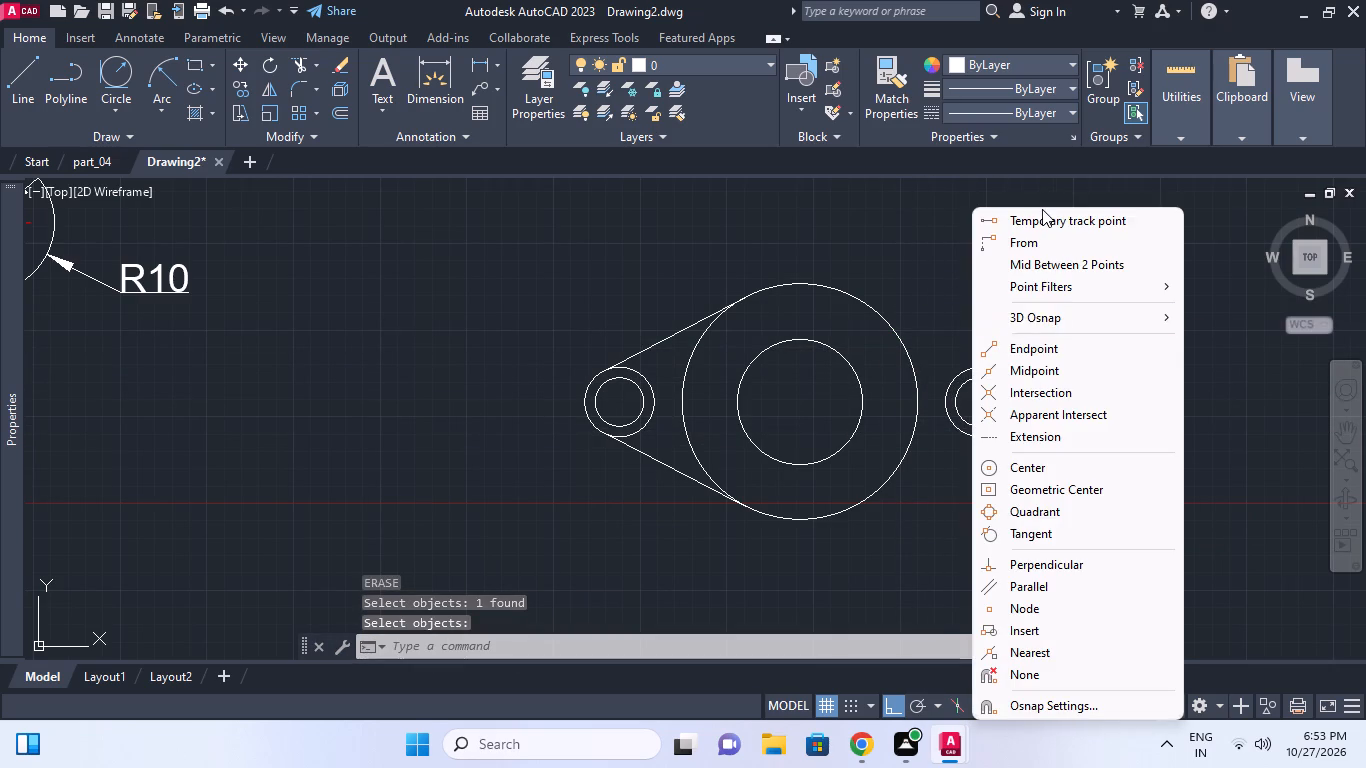
{"action": "key", "text": "Escape"}
{"action": "type", "text": "L"}
{"action": "key", "text": "space"}
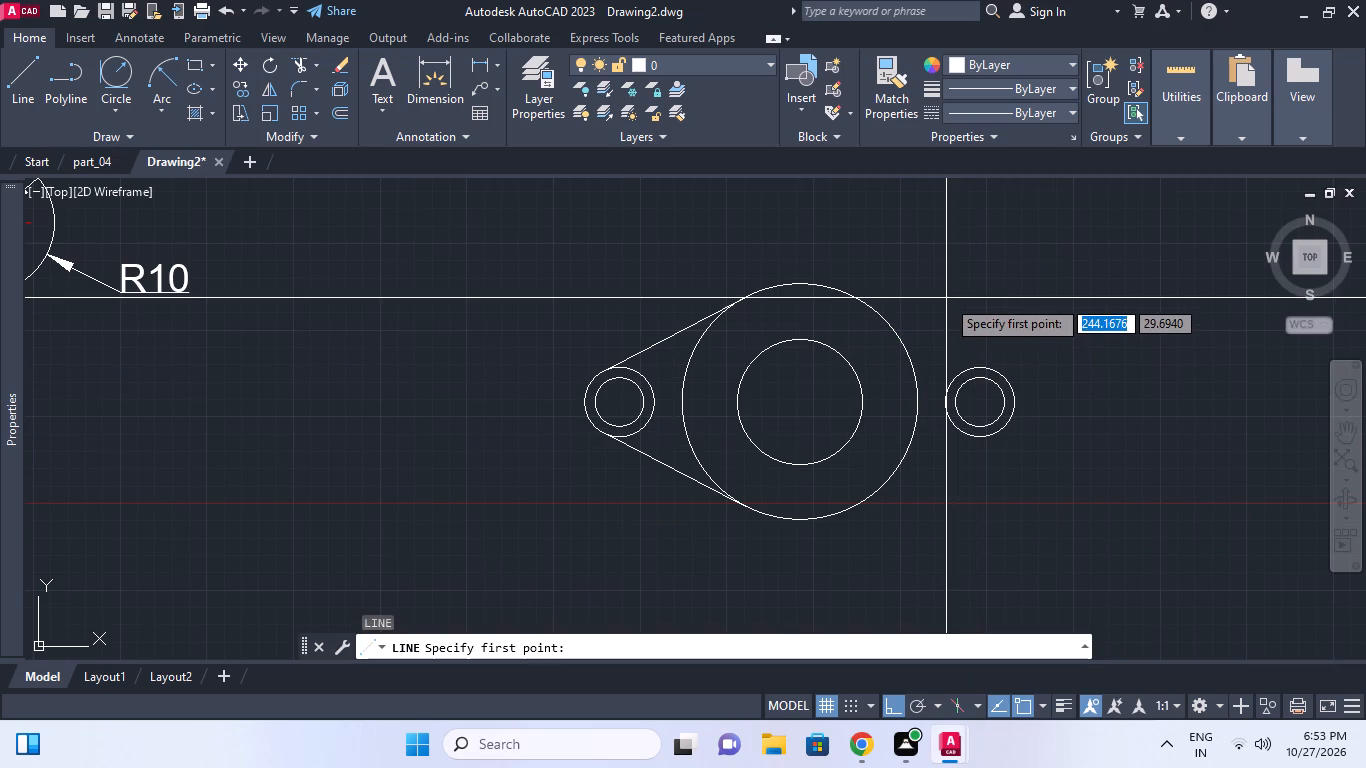
{"action": "right_click", "coordinate": [946, 298], "text": "ctrl"}
{"action": "left_click", "coordinate": [1027, 534]}
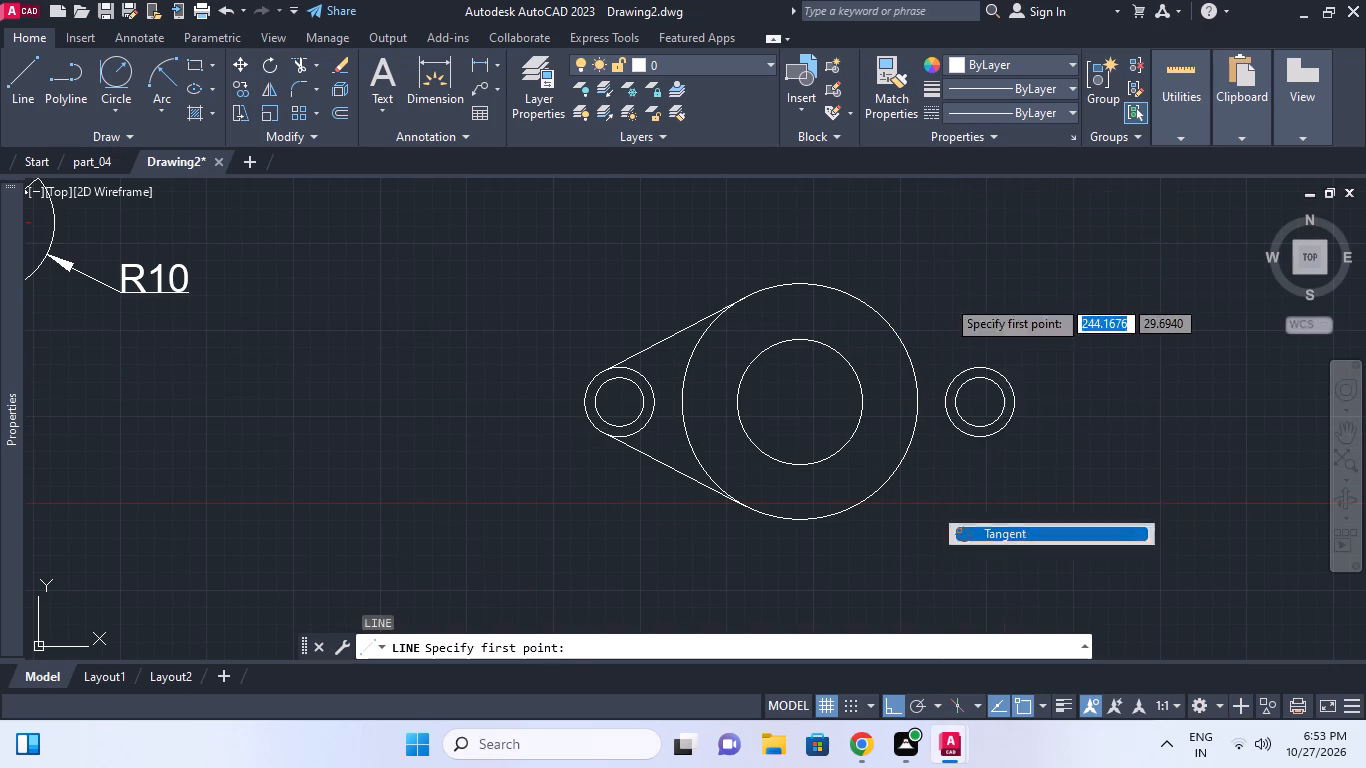
{"action": "left_click", "coordinate": [988, 369]}
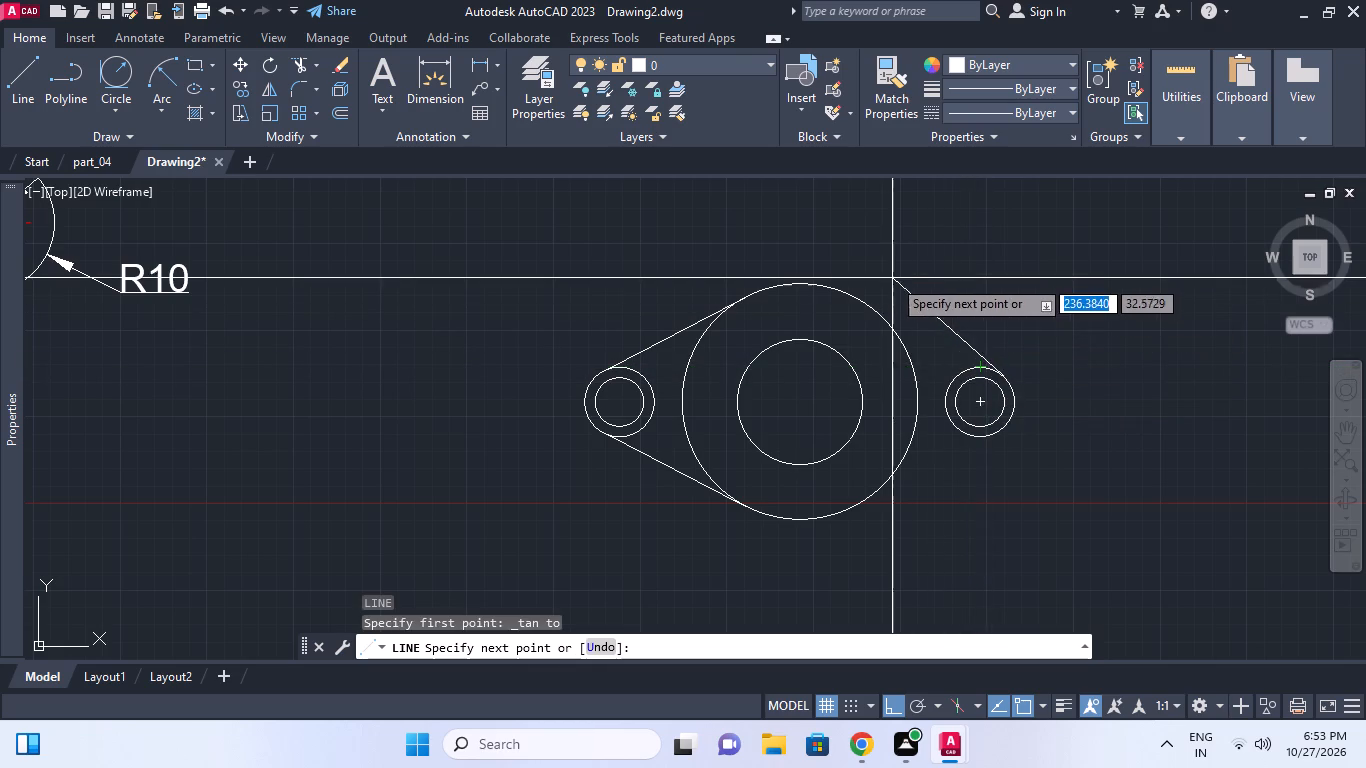
{"action": "right_click", "coordinate": [892, 277], "text": "ctrl"}
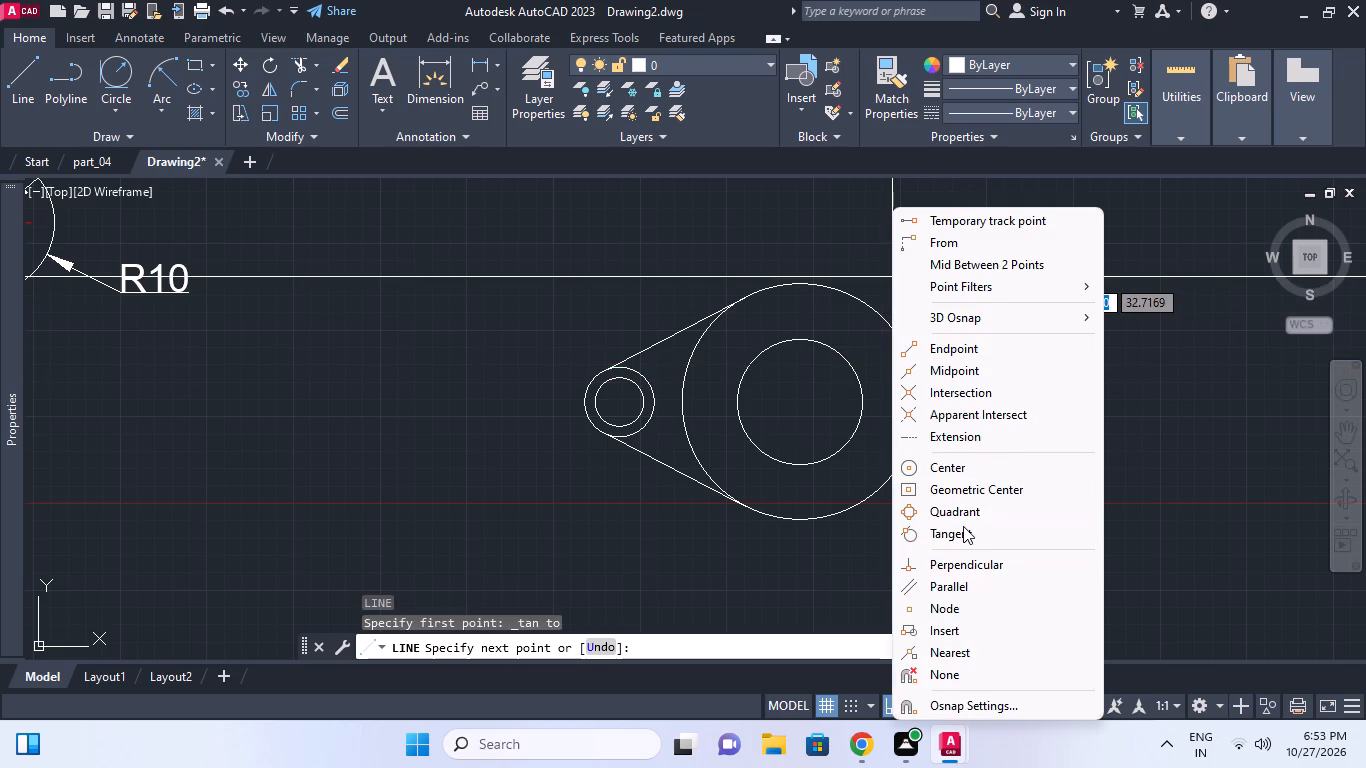
{"action": "left_click", "coordinate": [963, 526]}
{"action": "left_click", "coordinate": [887, 318]}
{"action": "middle_click", "coordinate": [1063, 358]}
{"action": "key", "text": "Escape"}
Draw the lower line tangent to the large 34-unit-diameter circle and the right 5-unit-radius circle.
{"action": "key", "text": "space"}
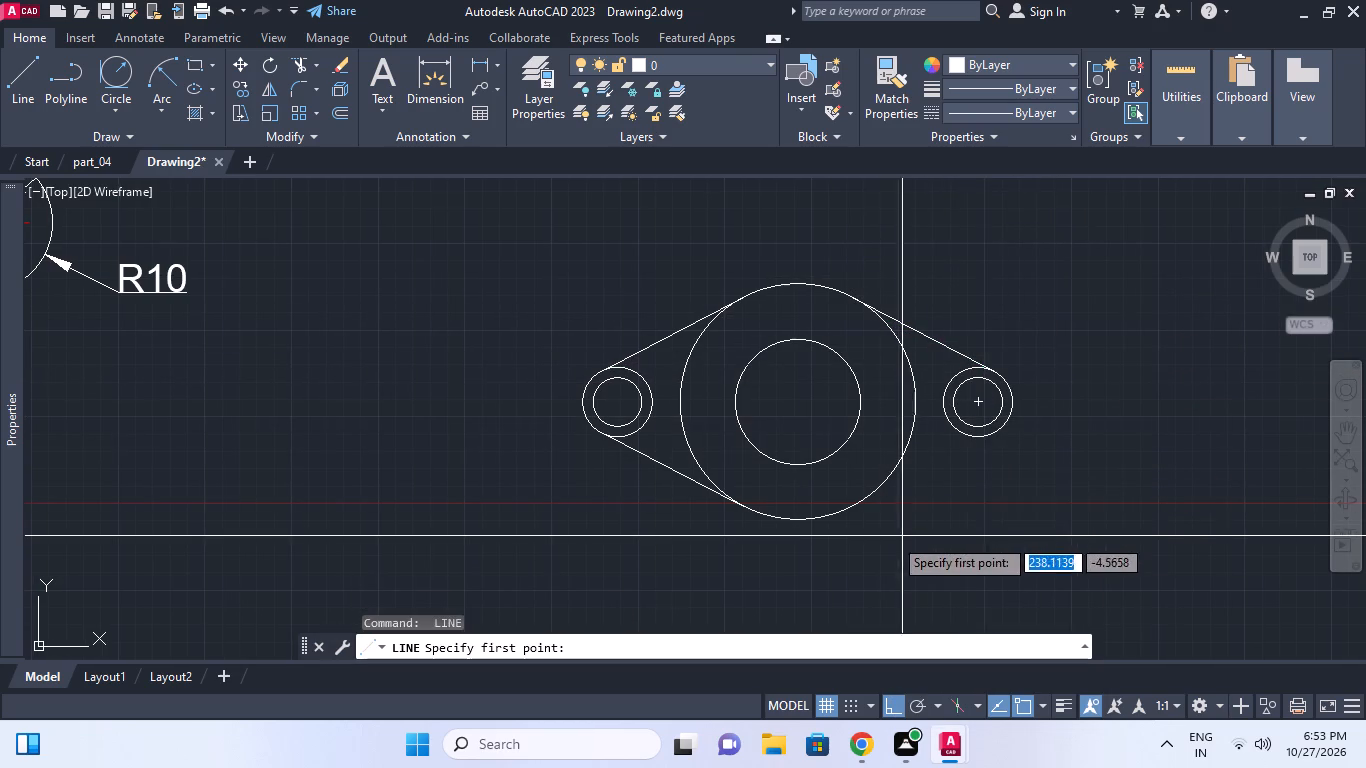
{"action": "right_click", "coordinate": [880, 525], "text": "ctrl"}
{"action": "left_click", "coordinate": [948, 336]}
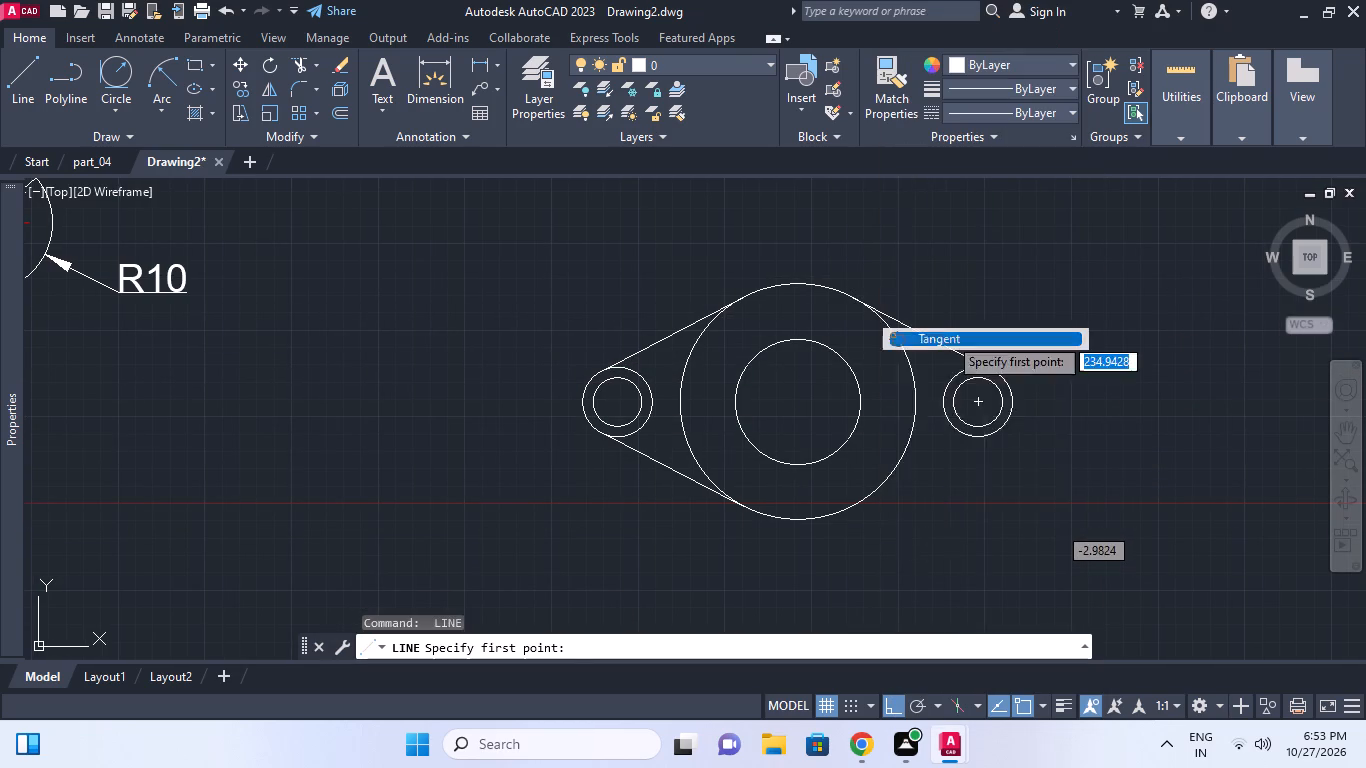
{"action": "left_click", "coordinate": [883, 486]}
{"action": "right_click", "coordinate": [1055, 433], "text": "ctrl"}
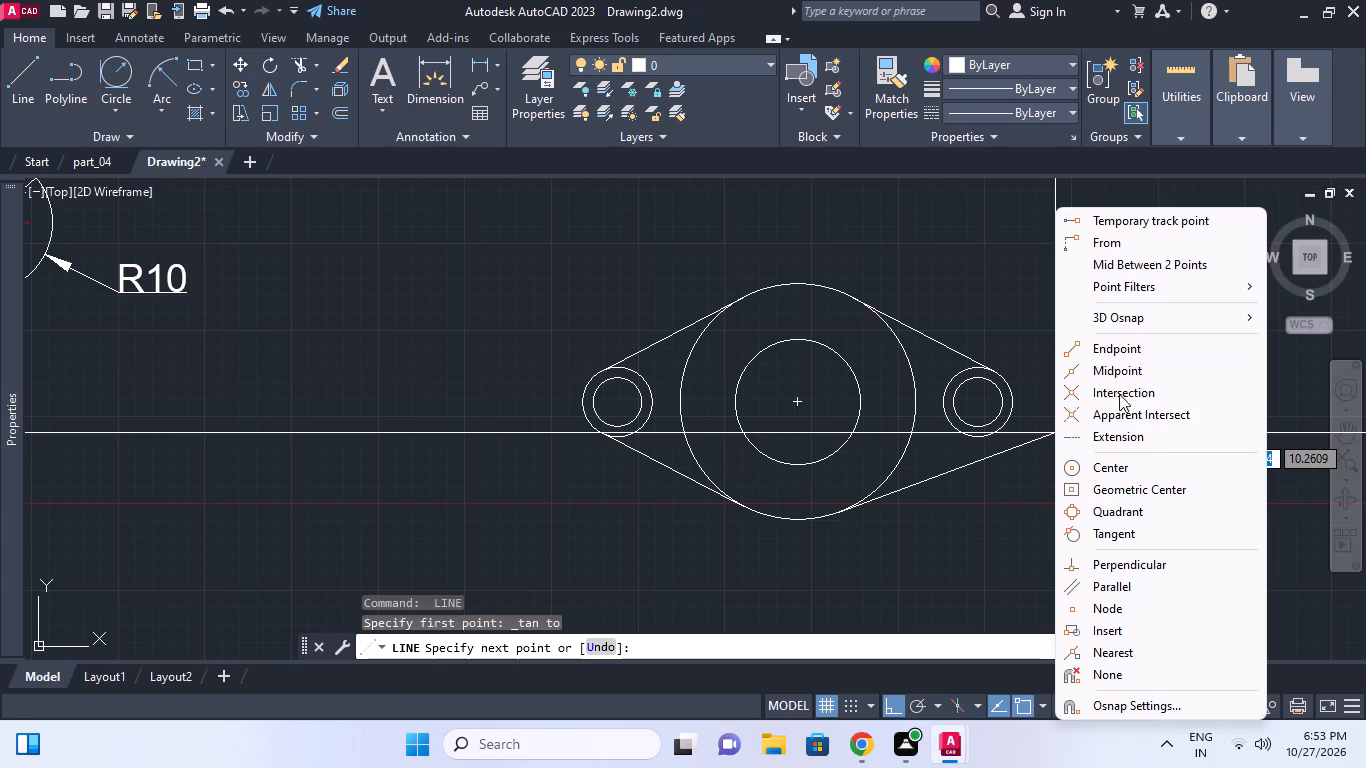
{"action": "left_click", "coordinate": [1109, 529]}
{"action": "left_click", "coordinate": [991, 438]}
{"action": "key", "text": "Escape"}
{"action": "key", "text": "Escape"}
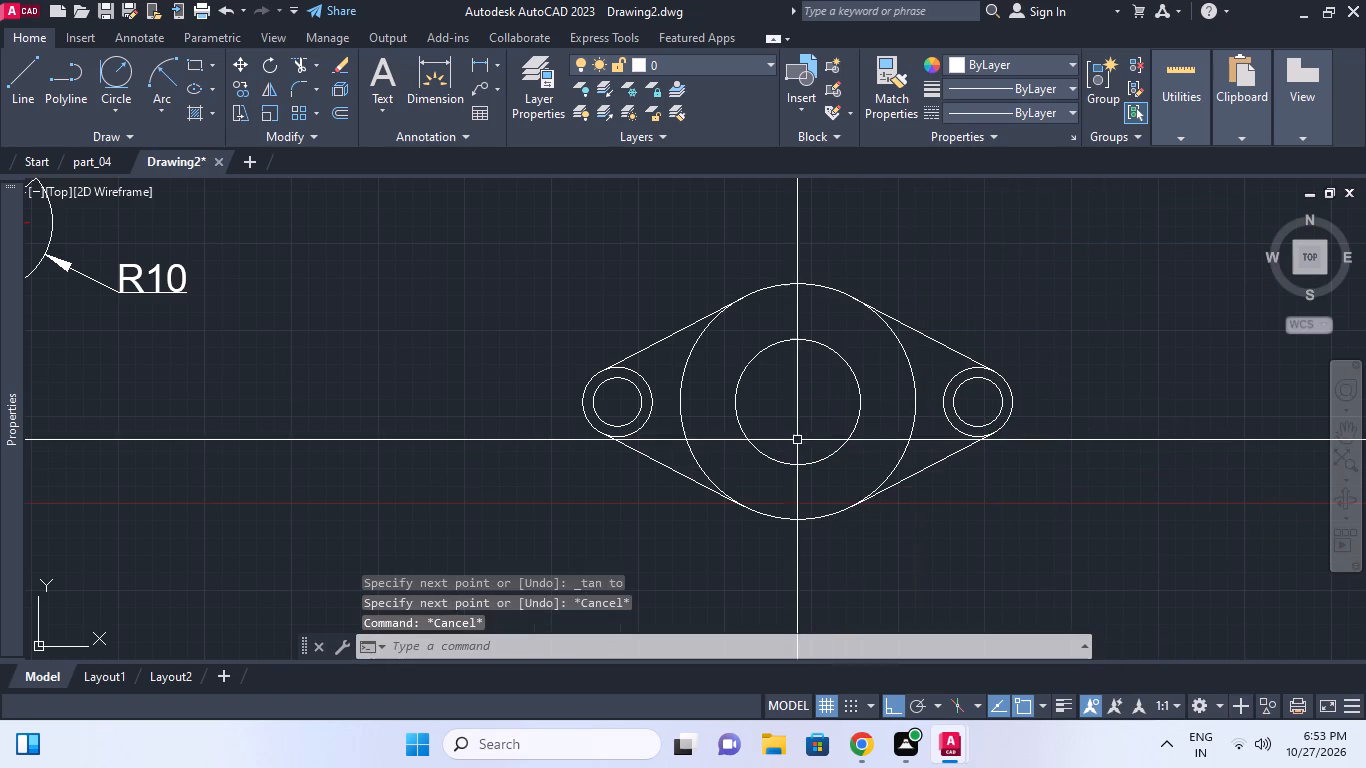
{"action": "key", "text": "Escape"}
{"action": "key", "text": "Escape"}
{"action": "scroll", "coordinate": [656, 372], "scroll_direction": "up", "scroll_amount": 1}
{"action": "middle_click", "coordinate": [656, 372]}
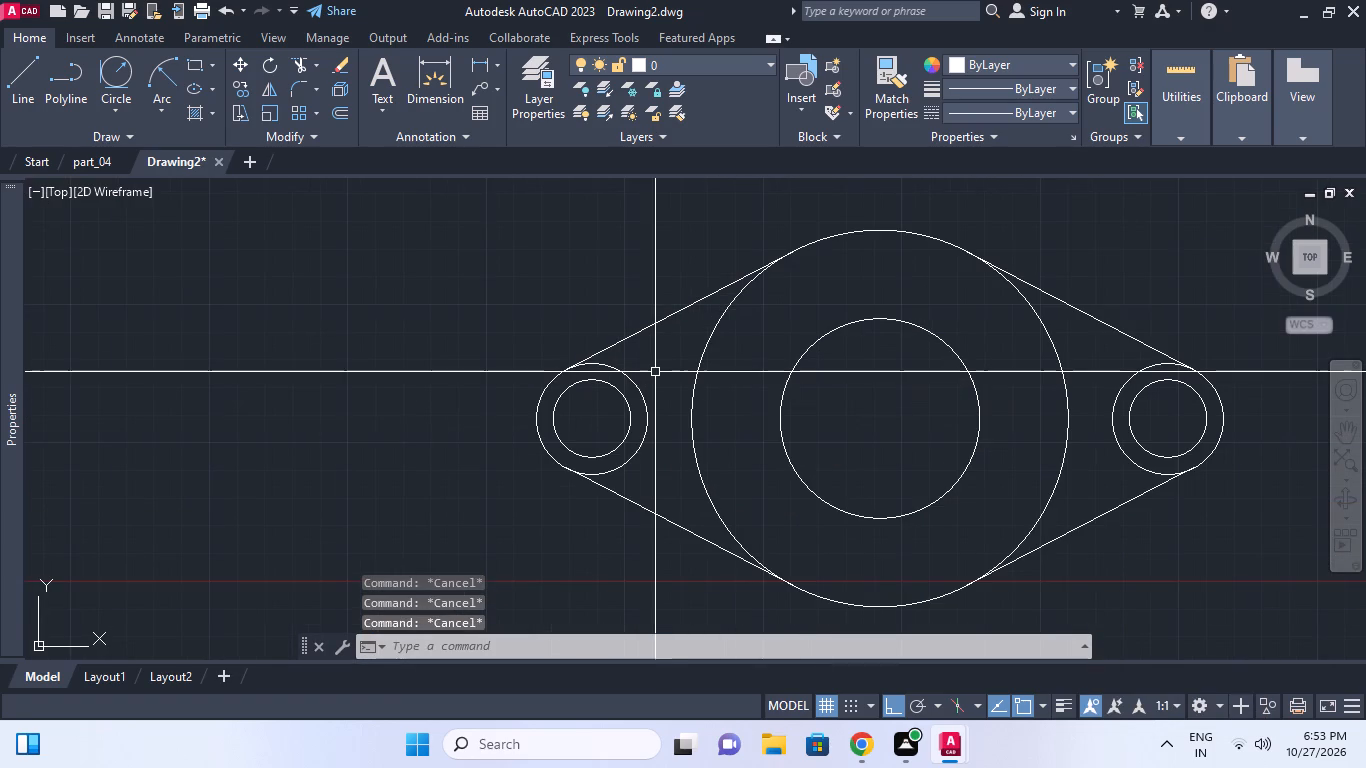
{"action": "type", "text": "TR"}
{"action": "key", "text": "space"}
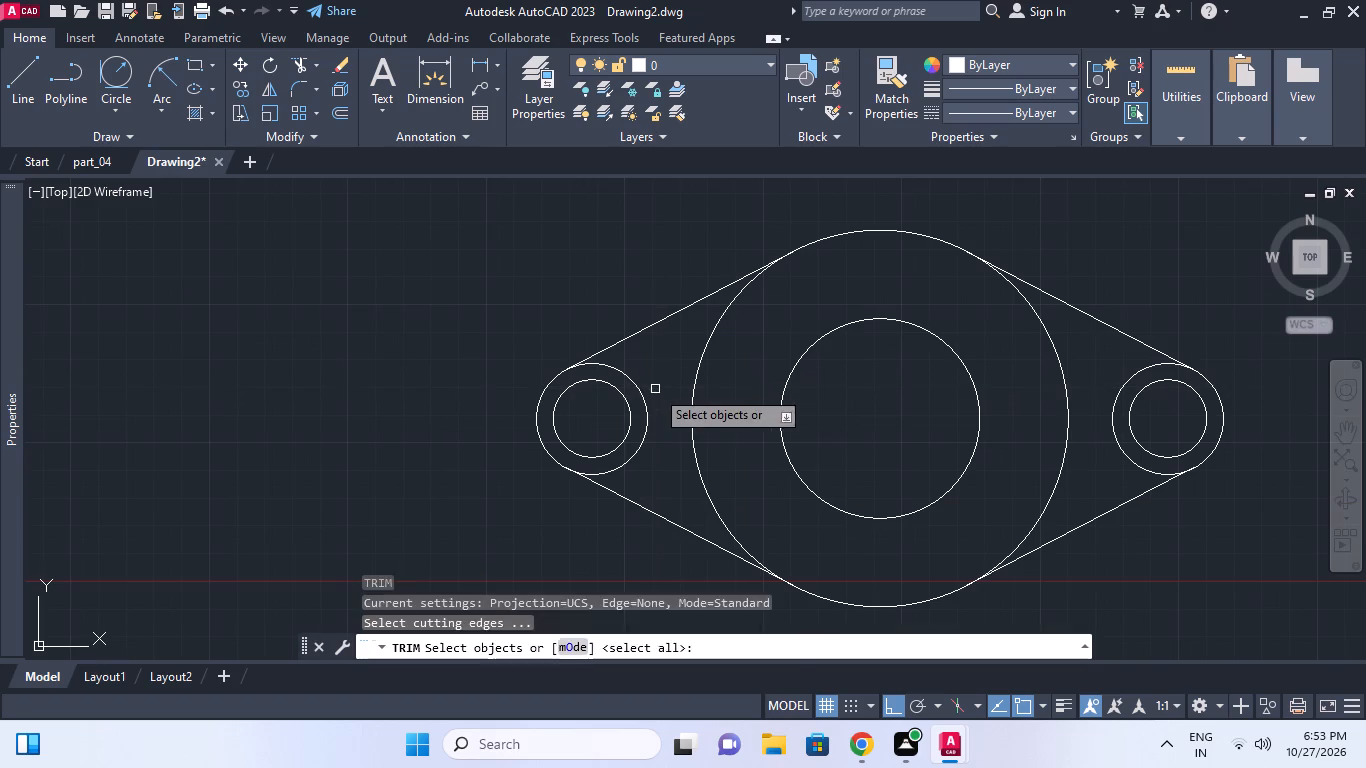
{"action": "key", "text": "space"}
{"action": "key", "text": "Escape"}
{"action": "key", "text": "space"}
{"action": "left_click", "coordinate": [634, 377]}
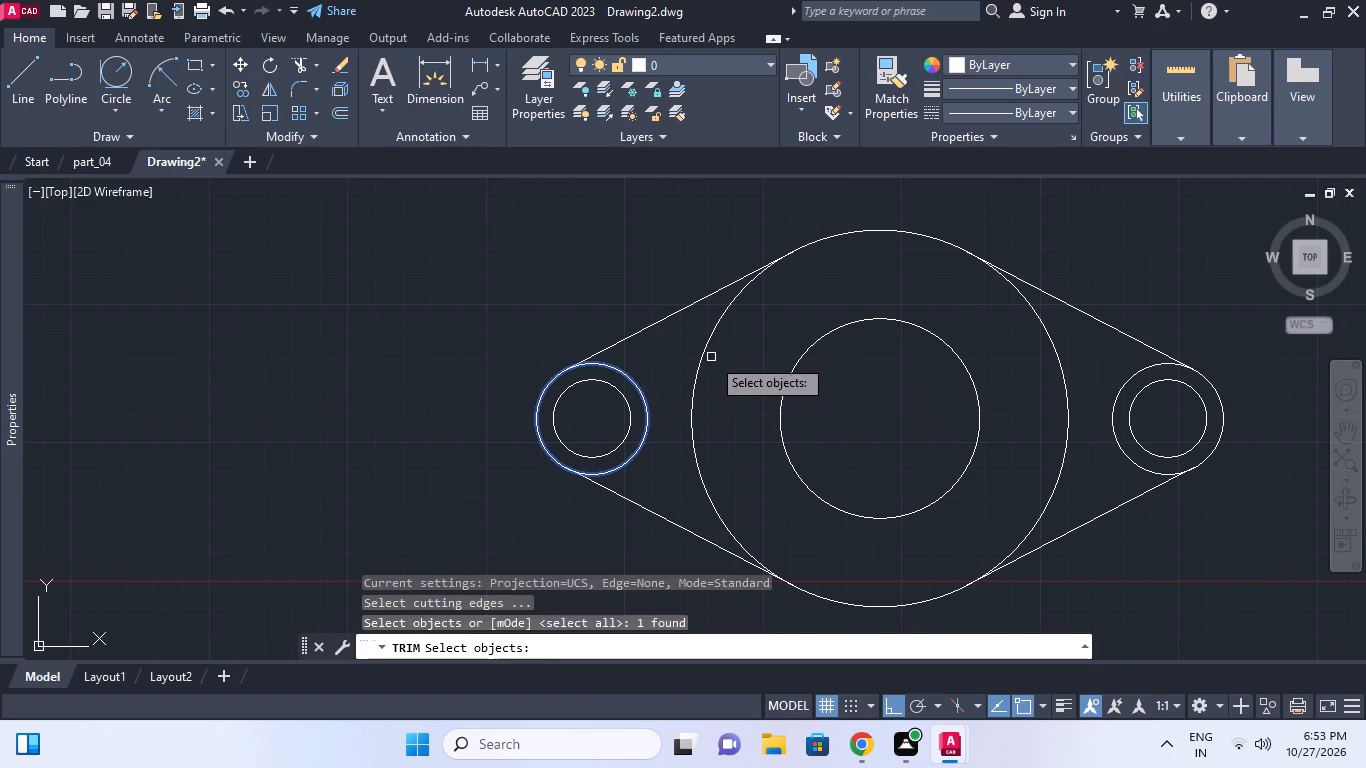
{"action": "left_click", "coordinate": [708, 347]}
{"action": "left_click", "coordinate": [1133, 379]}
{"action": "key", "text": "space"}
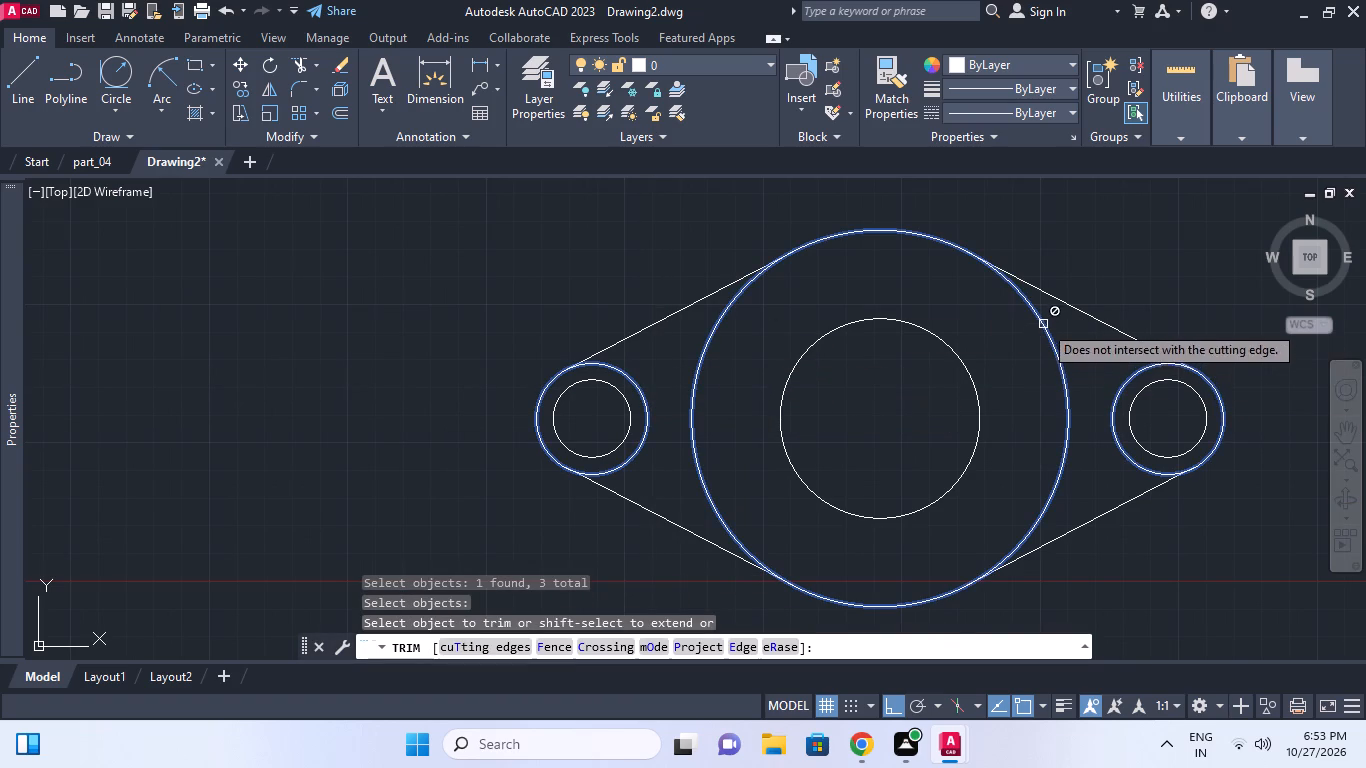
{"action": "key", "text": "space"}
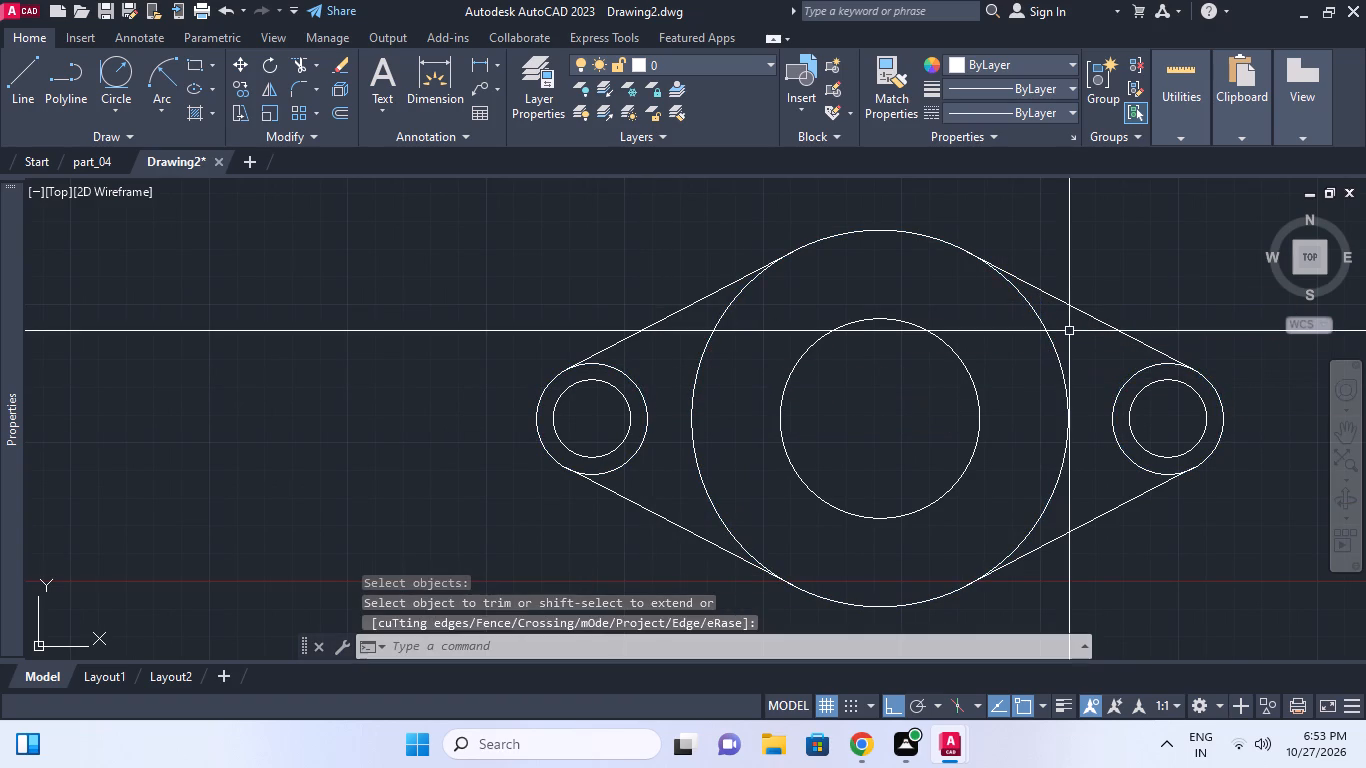
Trim the arcs of the large circle and both 5-unit-radius end circles that lie inside the flange outline.
{"action": "key", "text": "space"}
{"action": "key", "text": "space"}
{"action": "left_click", "coordinate": [1056, 346]}
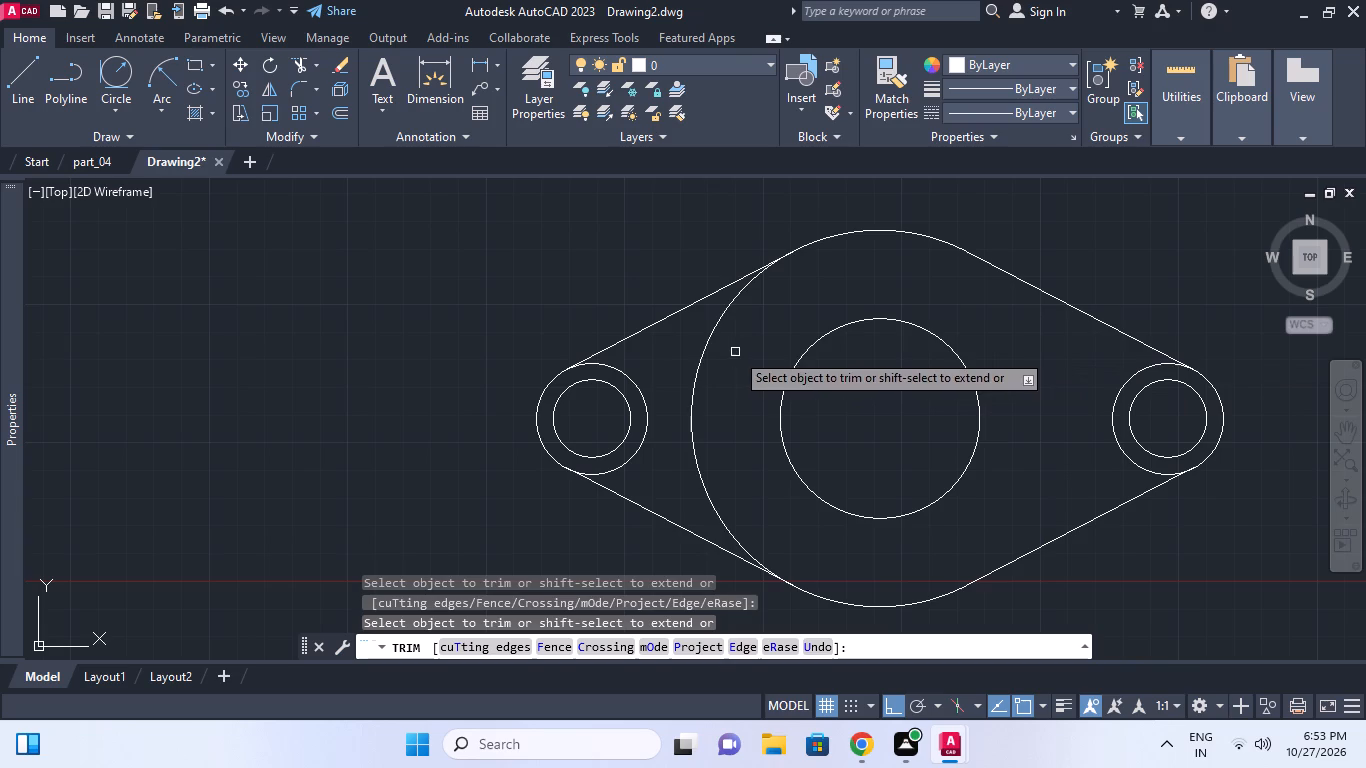
{"action": "left_click", "coordinate": [719, 326]}
{"action": "left_click", "coordinate": [637, 385]}
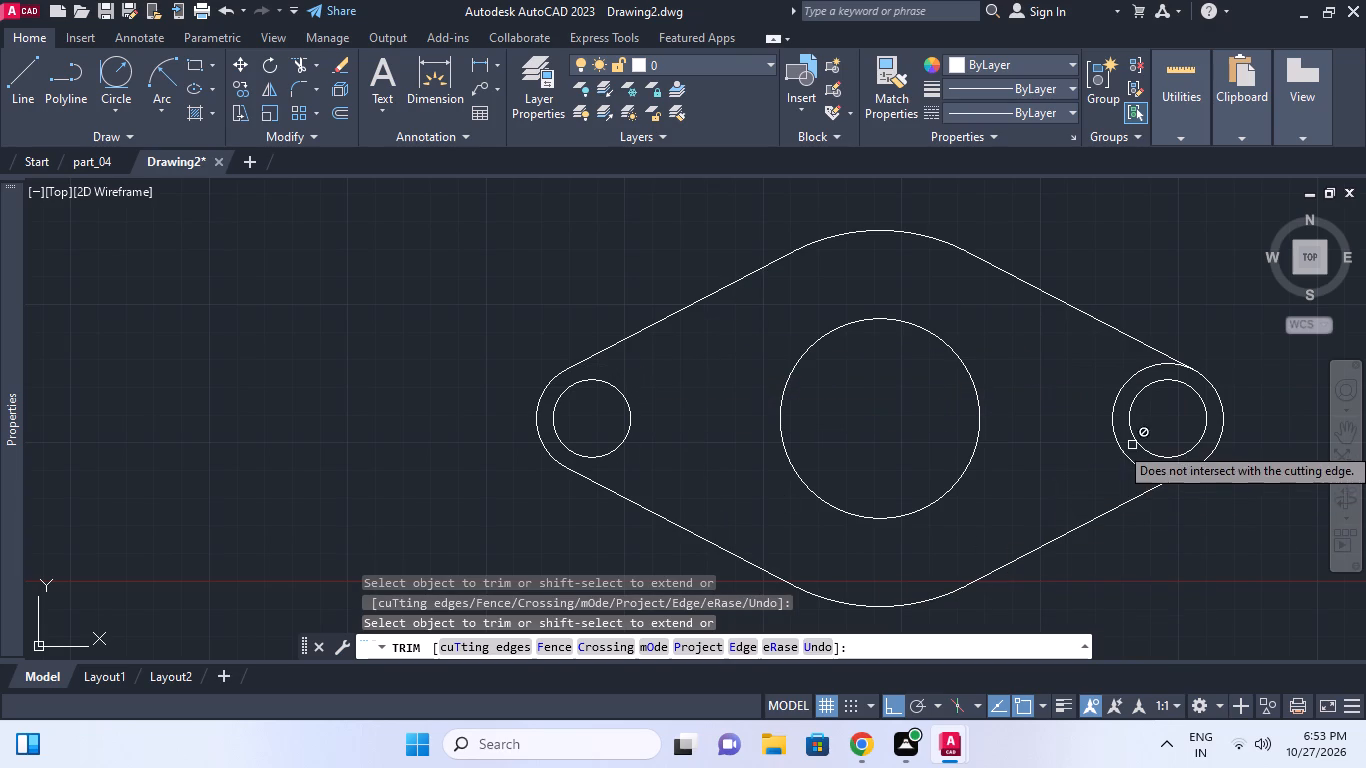
{"action": "left_click", "coordinate": [1119, 444]}
{"action": "scroll", "coordinate": [919, 392], "scroll_direction": "down", "scroll_amount": 2}
{"action": "middle_click", "coordinate": [919, 392]}
{"action": "key", "text": "Escape"}
Move the whole new flange diagonally up and closer to VIEW-CC, with snap on and ortho off.
{"action": "scroll", "coordinate": [919, 398], "scroll_direction": "down", "scroll_amount": 1}
{"action": "left_click_drag", "start_coordinate": [1047, 505], "coordinate": [1030, 482]}
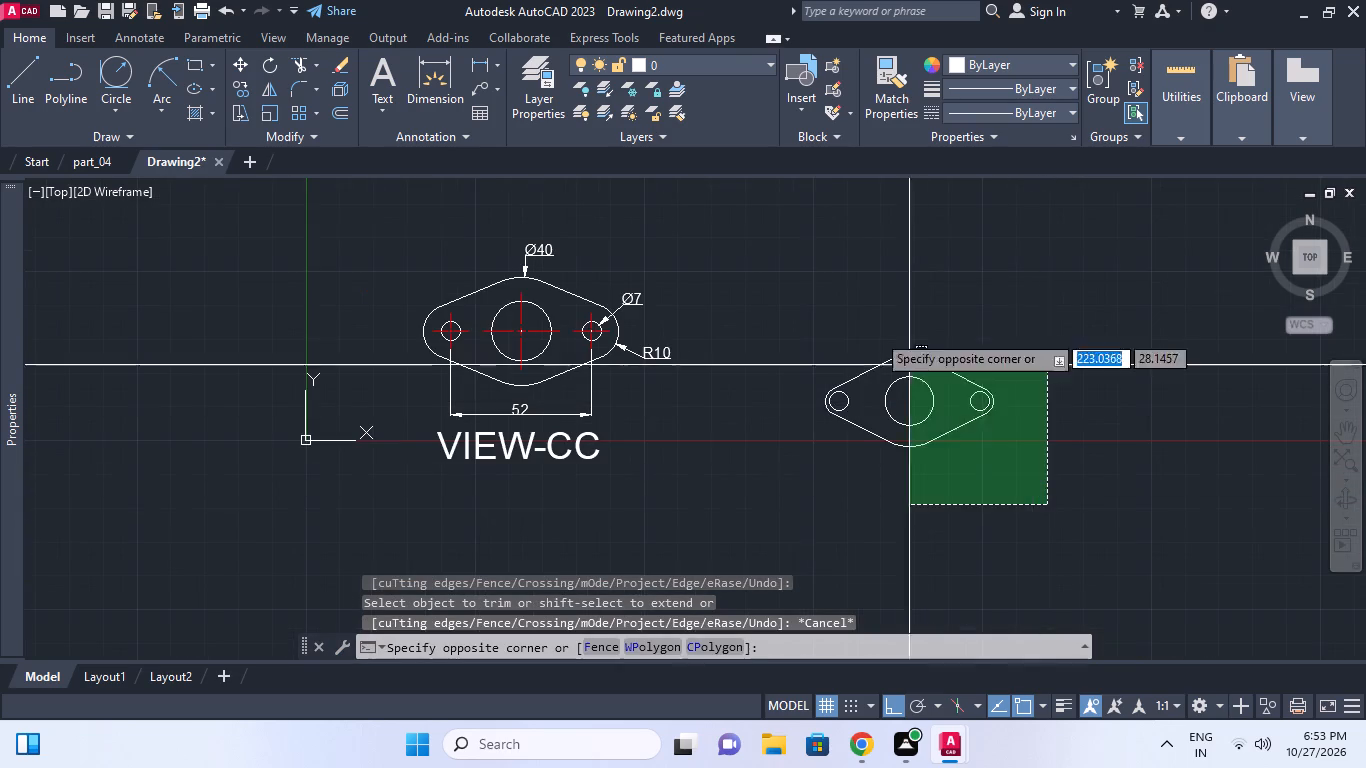
{"action": "left_click", "coordinate": [772, 268]}
{"action": "key", "text": "m"}
{"action": "key", "text": "space"}
{"action": "left_click", "coordinate": [1045, 511]}
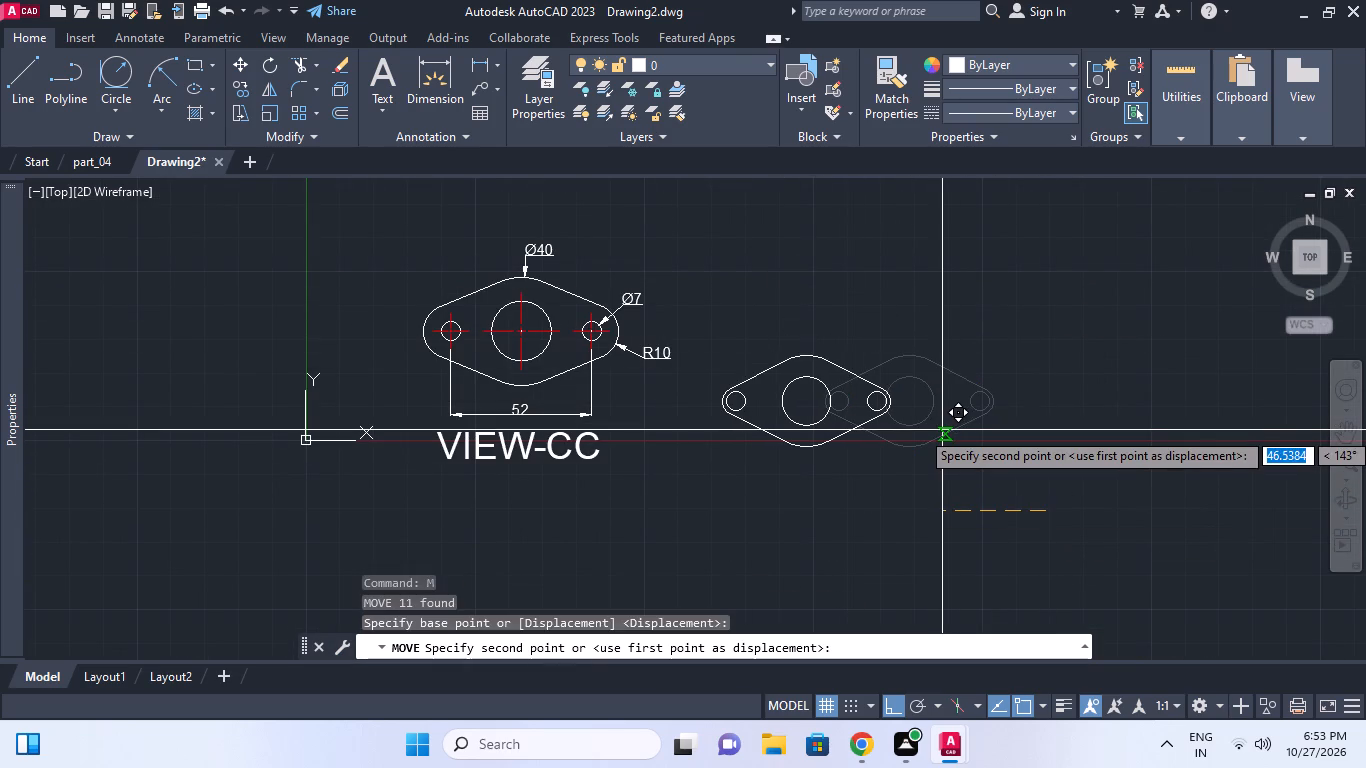
{"action": "key", "text": "F9"}
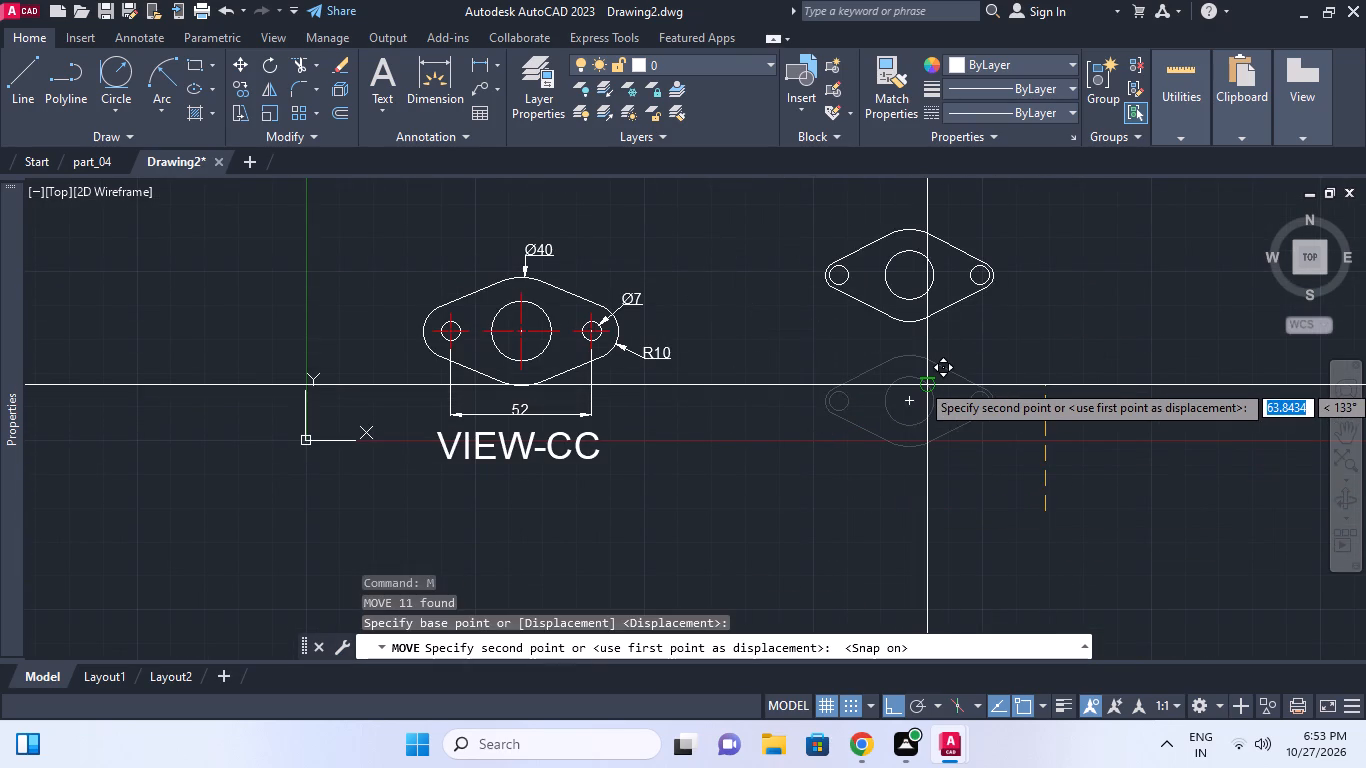
{"action": "key", "text": "F8"}
{"action": "left_click", "coordinate": [968, 457]}
{"action": "key", "text": "Escape"}
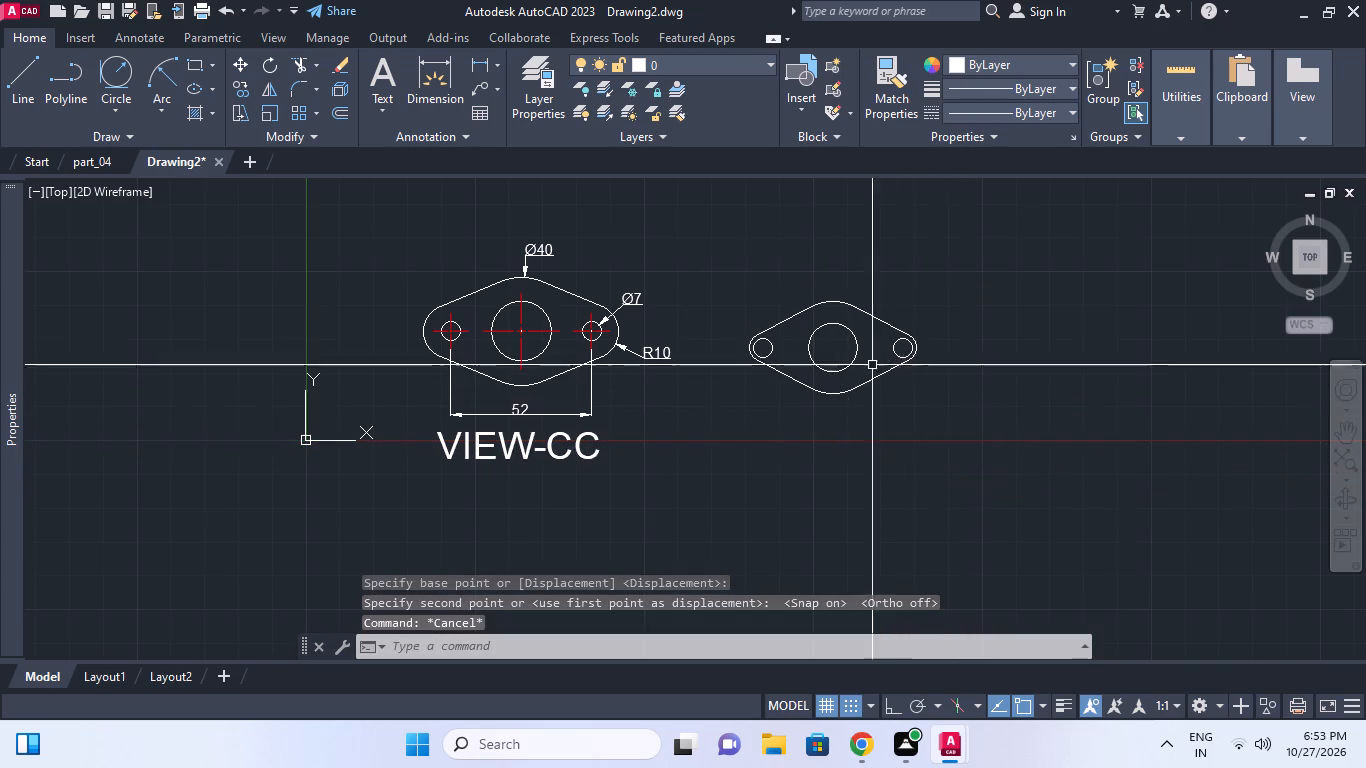
Offset the flange's central hole circle outward by 4 units.
{"action": "scroll", "coordinate": [804, 343], "scroll_direction": "up", "scroll_amount": 1}
{"action": "middle_click_drag", "start_coordinate": [804, 343], "coordinate": [814, 398]}
{"action": "key", "text": "Escape"}
{"action": "scroll", "coordinate": [890, 367], "scroll_direction": "up", "scroll_amount": 1}
{"action": "middle_click", "coordinate": [890, 367]}
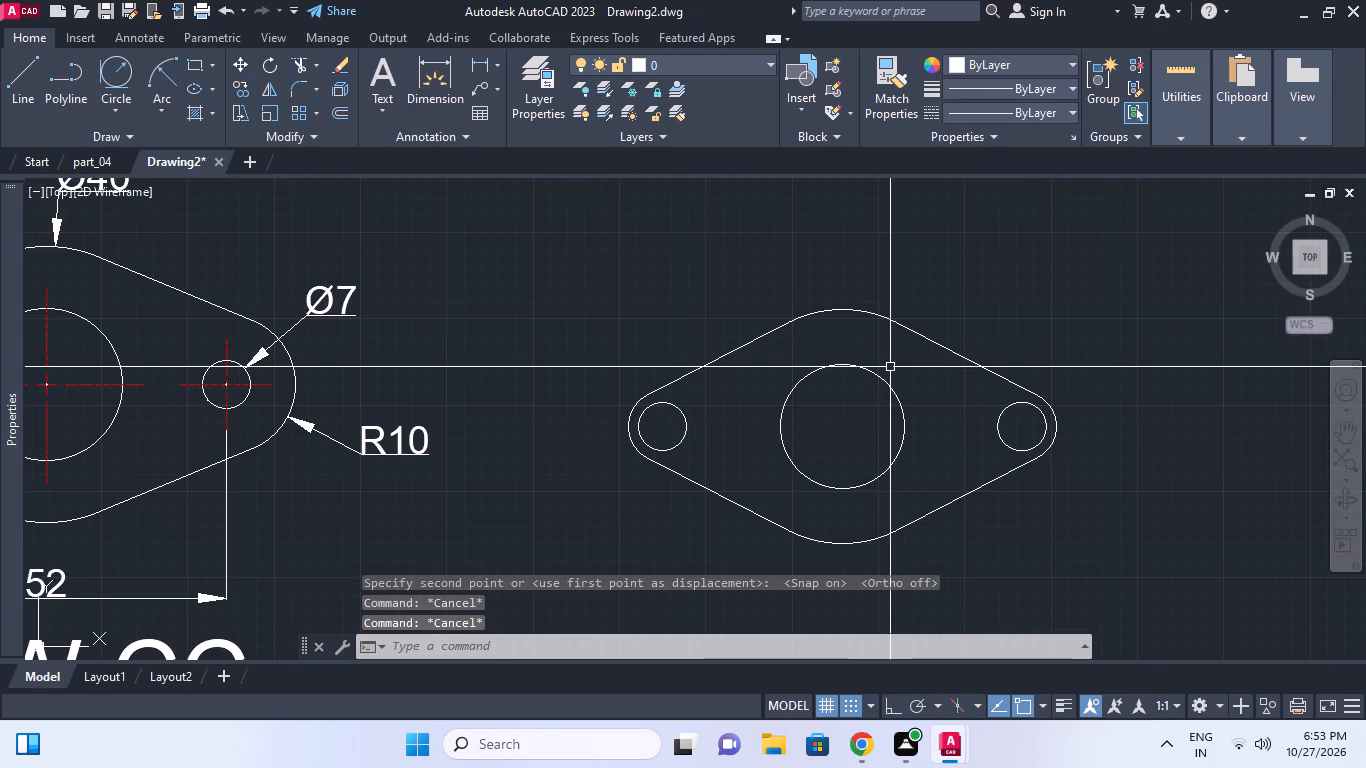
{"action": "type", "text": "O 4"}
{"action": "key", "text": "space"}
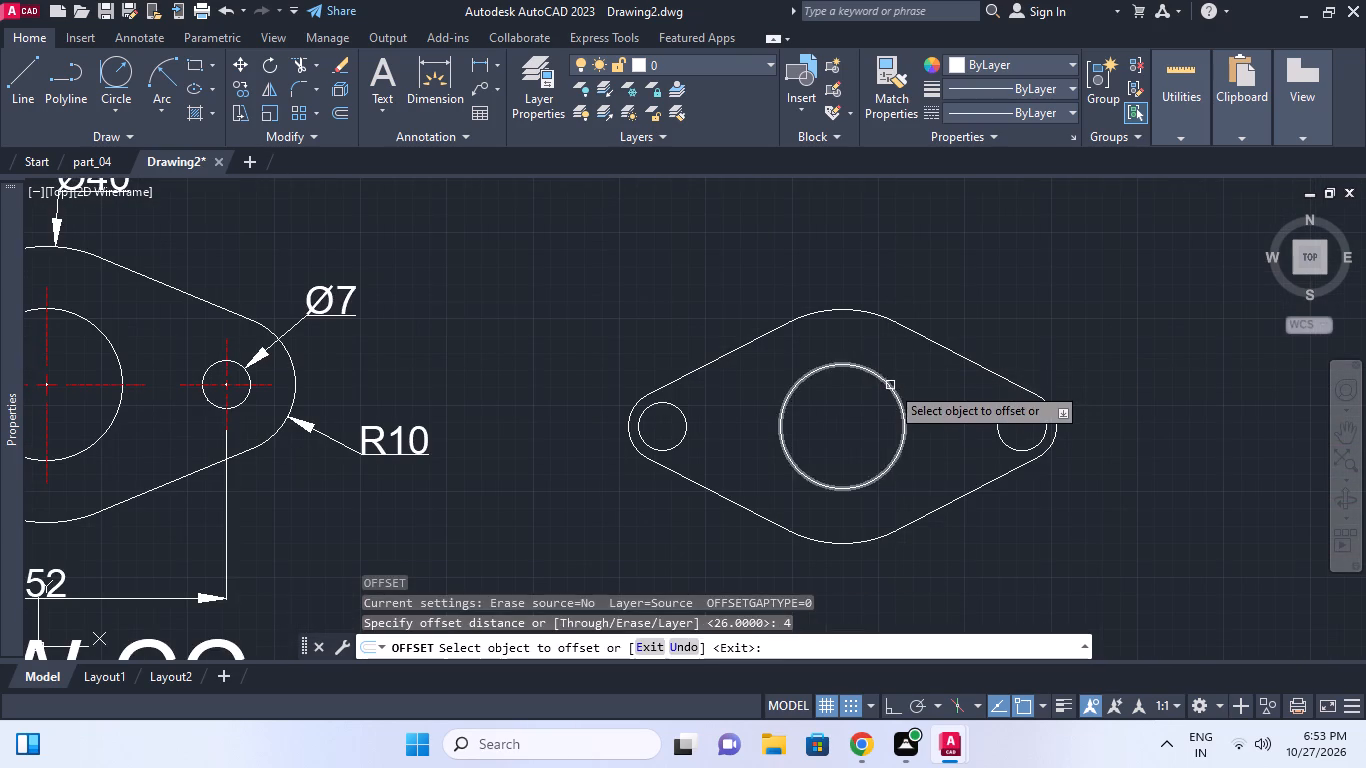
{"action": "left_click", "coordinate": [890, 376]}
{"action": "left_click", "coordinate": [880, 385]}
{"action": "left_click", "coordinate": [906, 359]}
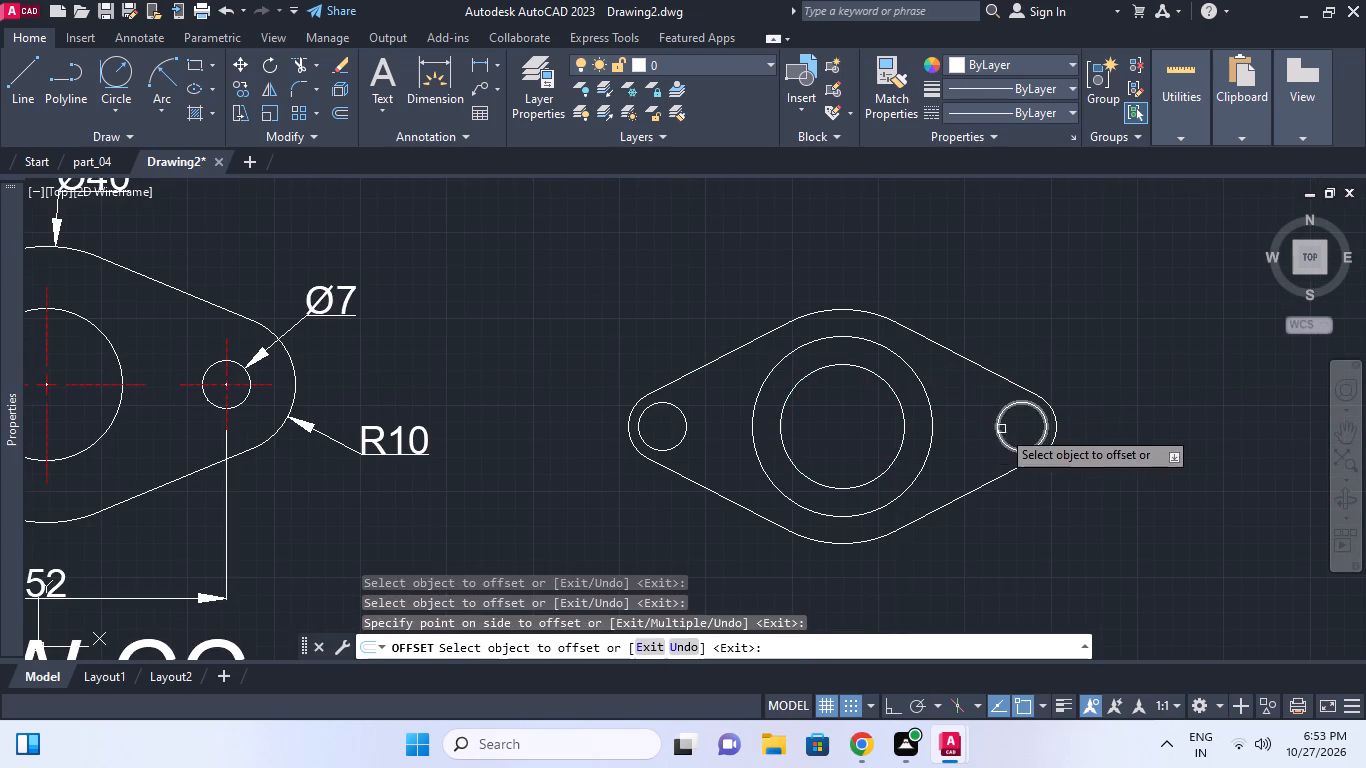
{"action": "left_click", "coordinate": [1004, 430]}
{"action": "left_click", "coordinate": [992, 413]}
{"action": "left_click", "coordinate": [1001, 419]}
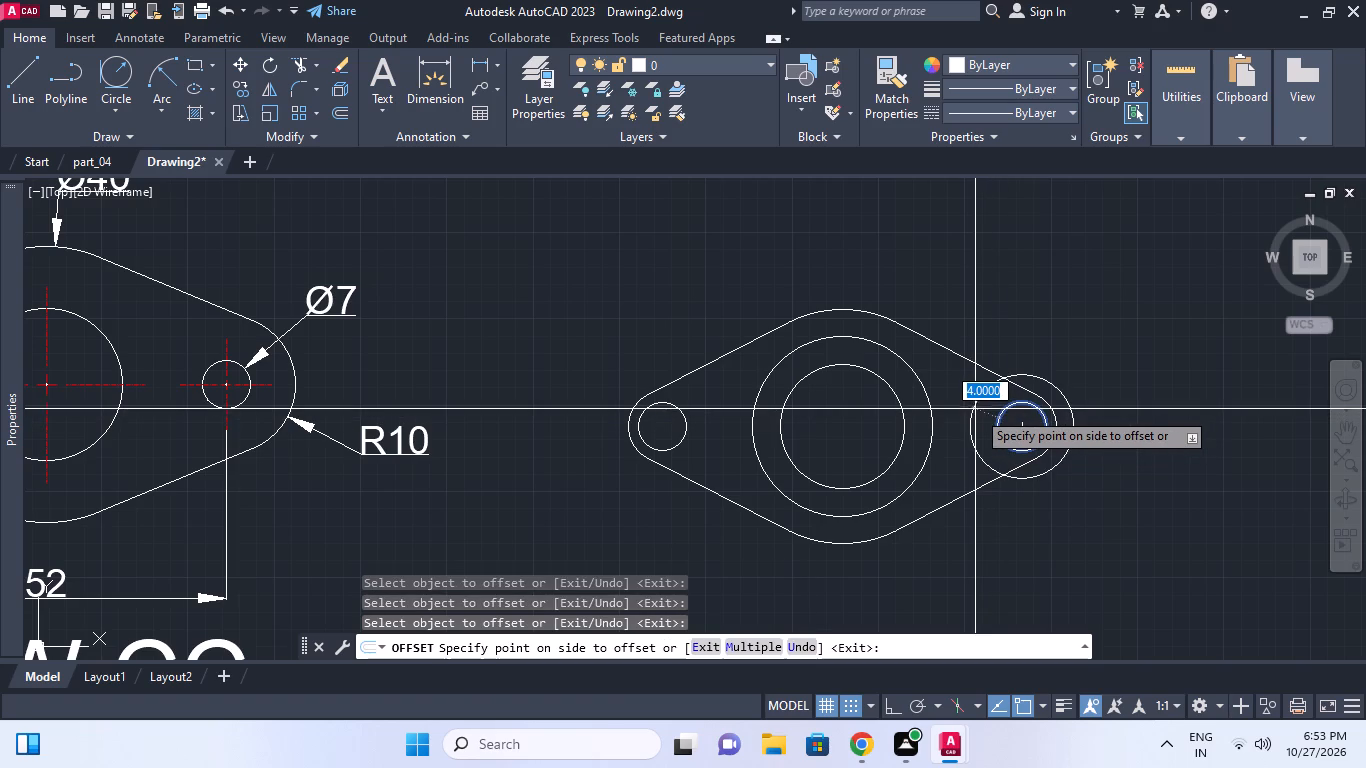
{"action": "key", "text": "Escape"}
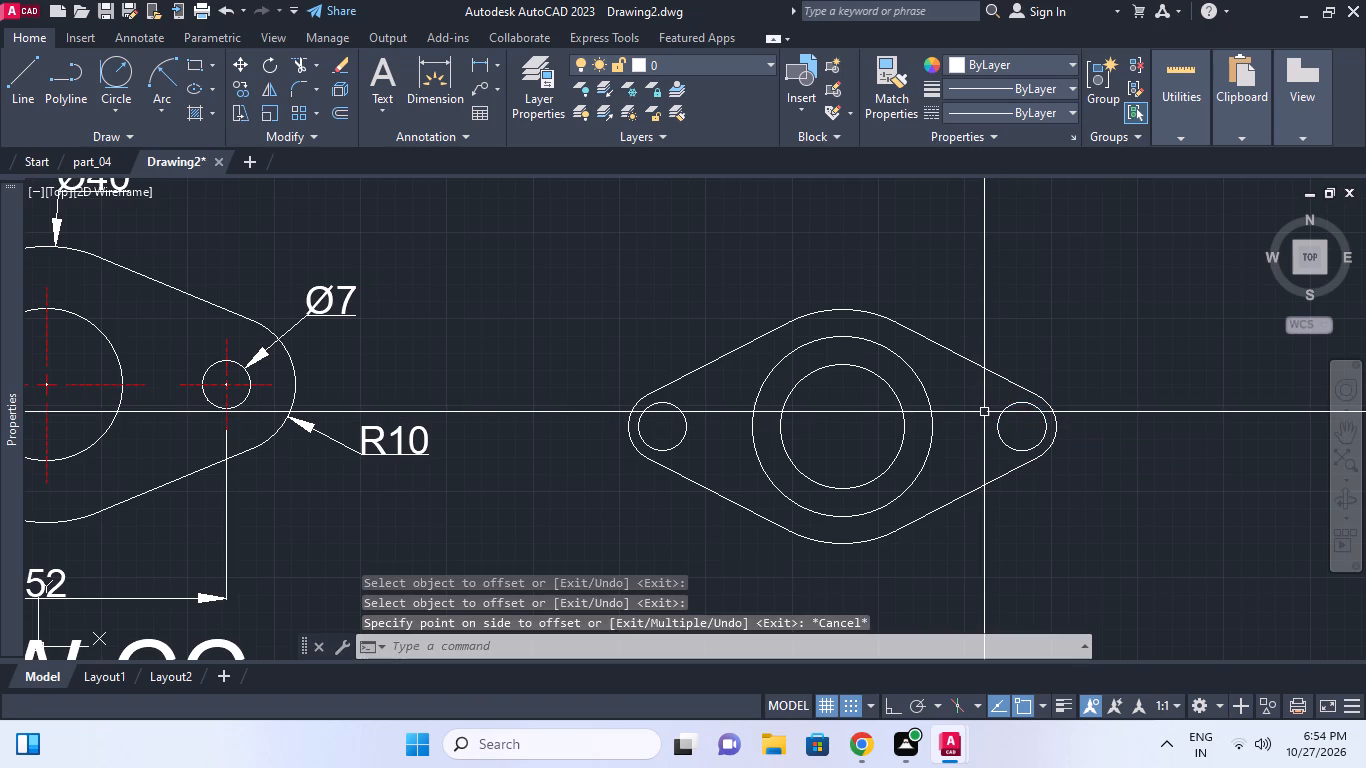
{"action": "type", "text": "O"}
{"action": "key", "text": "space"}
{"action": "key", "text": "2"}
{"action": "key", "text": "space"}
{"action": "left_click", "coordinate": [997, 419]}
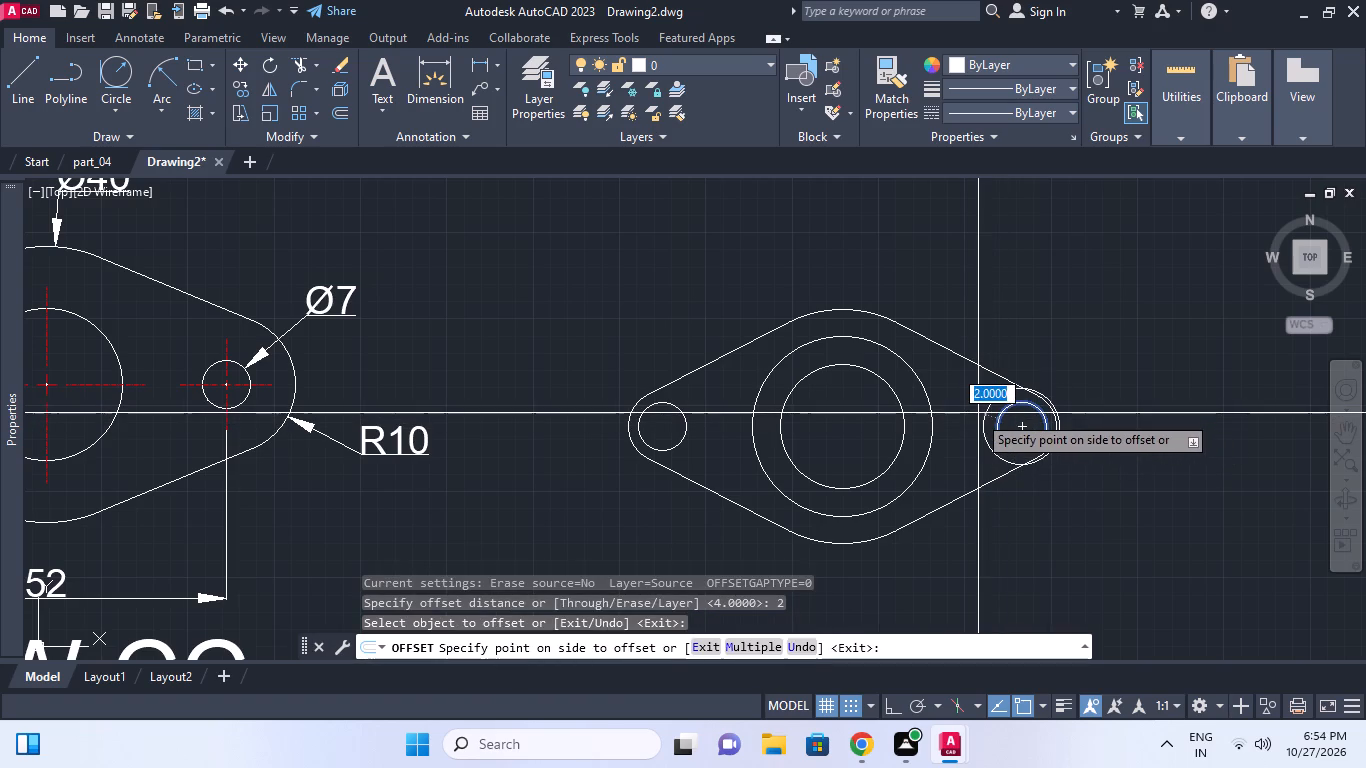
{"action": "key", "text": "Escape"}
Offset both 7-unit-diameter end hole circles outward by 1 unit.
{"action": "type", "text": "O"}
{"action": "key", "text": "space"}
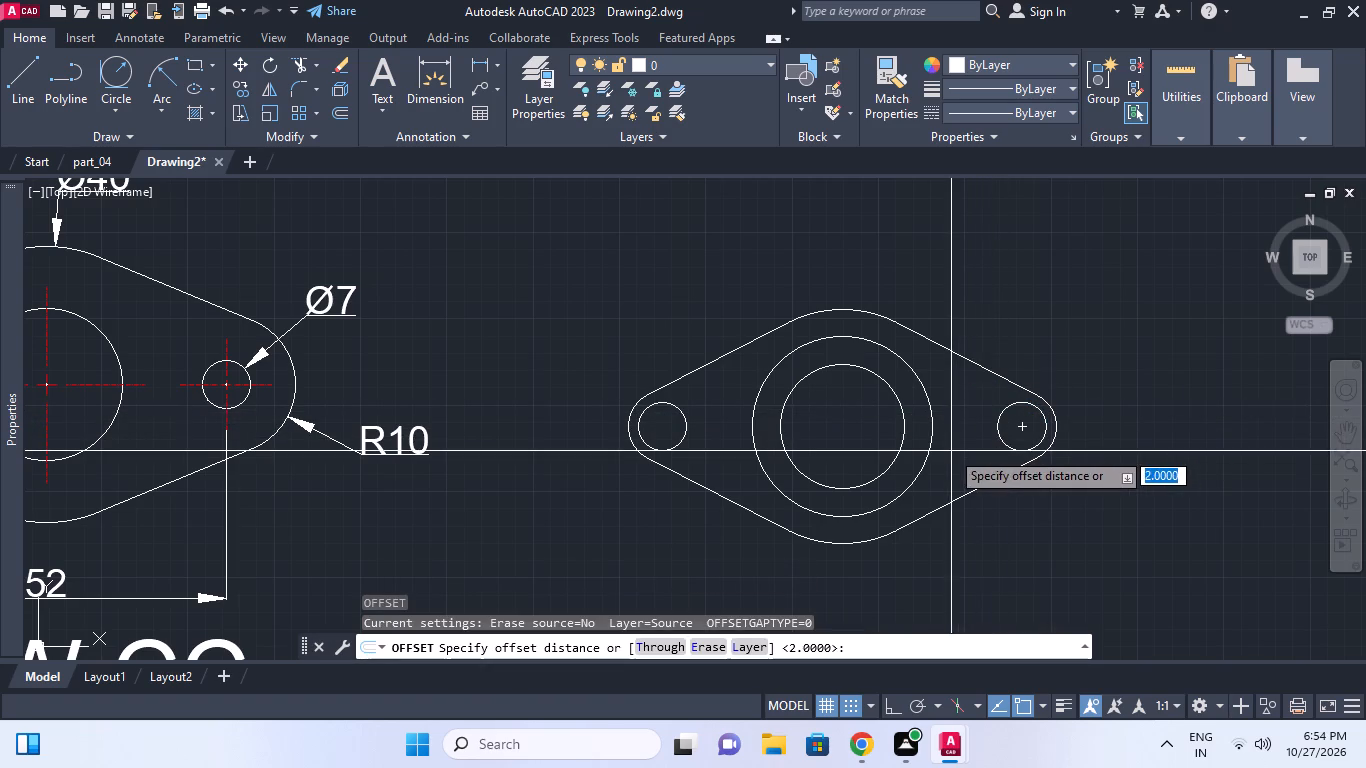
{"action": "key", "text": "1"}
{"action": "key", "text": "space"}
{"action": "left_click", "coordinate": [999, 420]}
{"action": "left_click", "coordinate": [979, 409]}
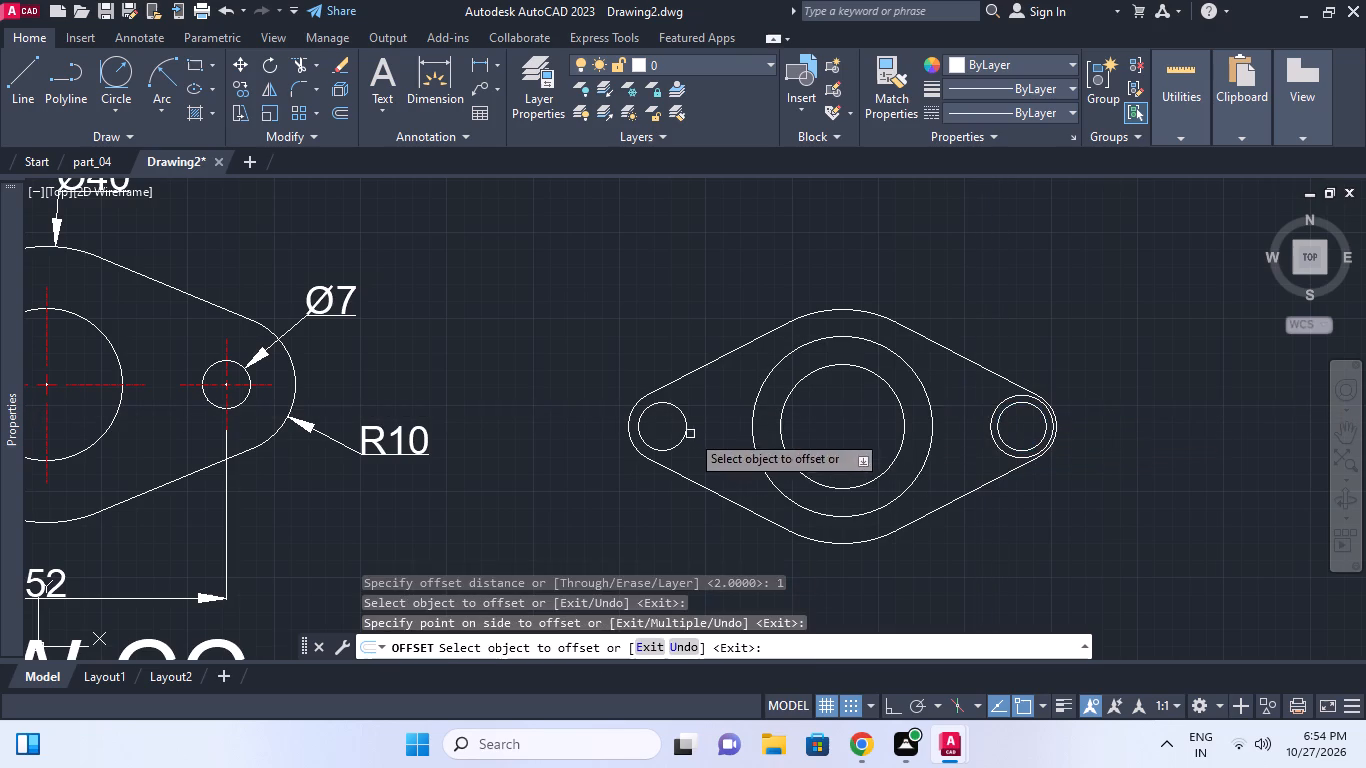
{"action": "left_click", "coordinate": [689, 416]}
{"action": "left_click", "coordinate": [708, 392]}
{"action": "key", "text": "Escape"}
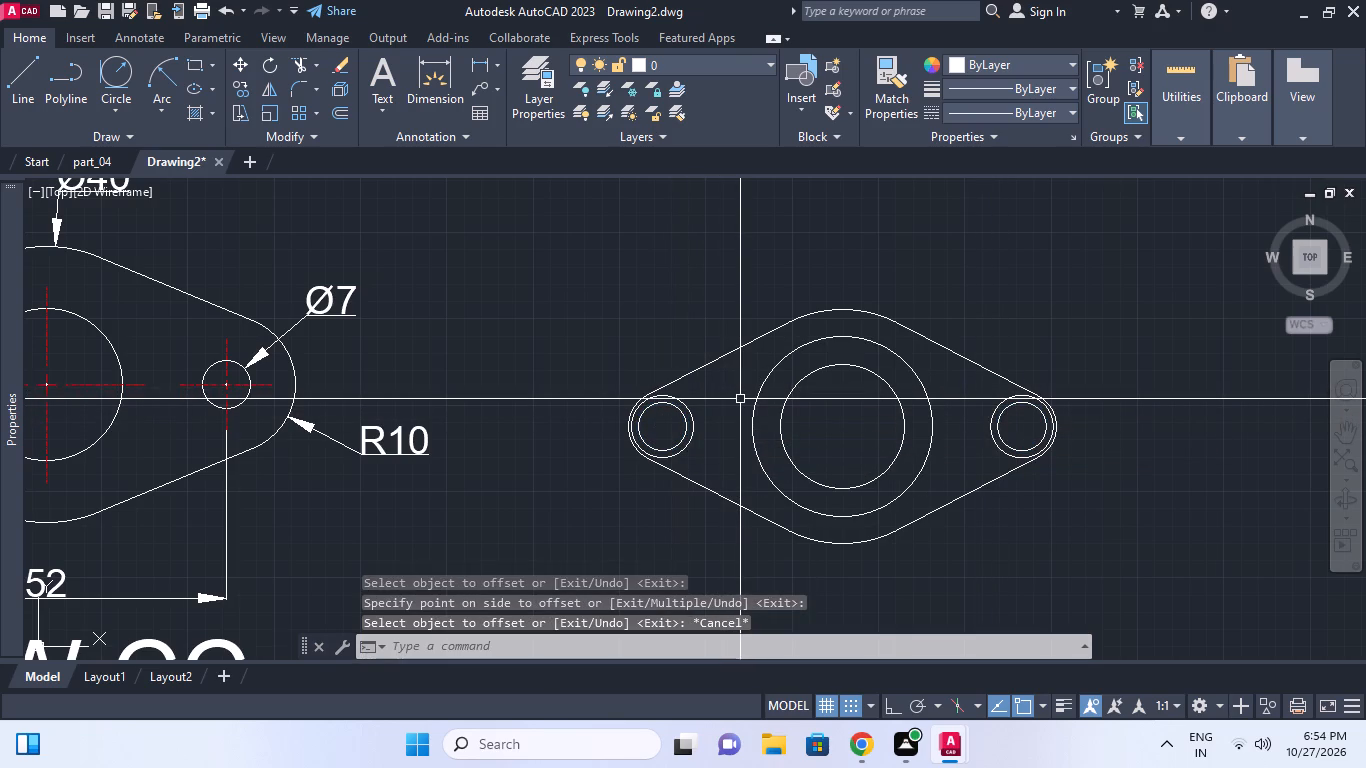
Add center marks to the offset circles around the left, right and central holes of the flange.
{"action": "key", "text": "c"}
{"action": "key", "text": "m"}
{"action": "key", "text": "space"}
{"action": "scroll", "coordinate": [680, 422], "scroll_direction": "up", "scroll_amount": 2}
{"action": "left_click", "coordinate": [698, 400]}
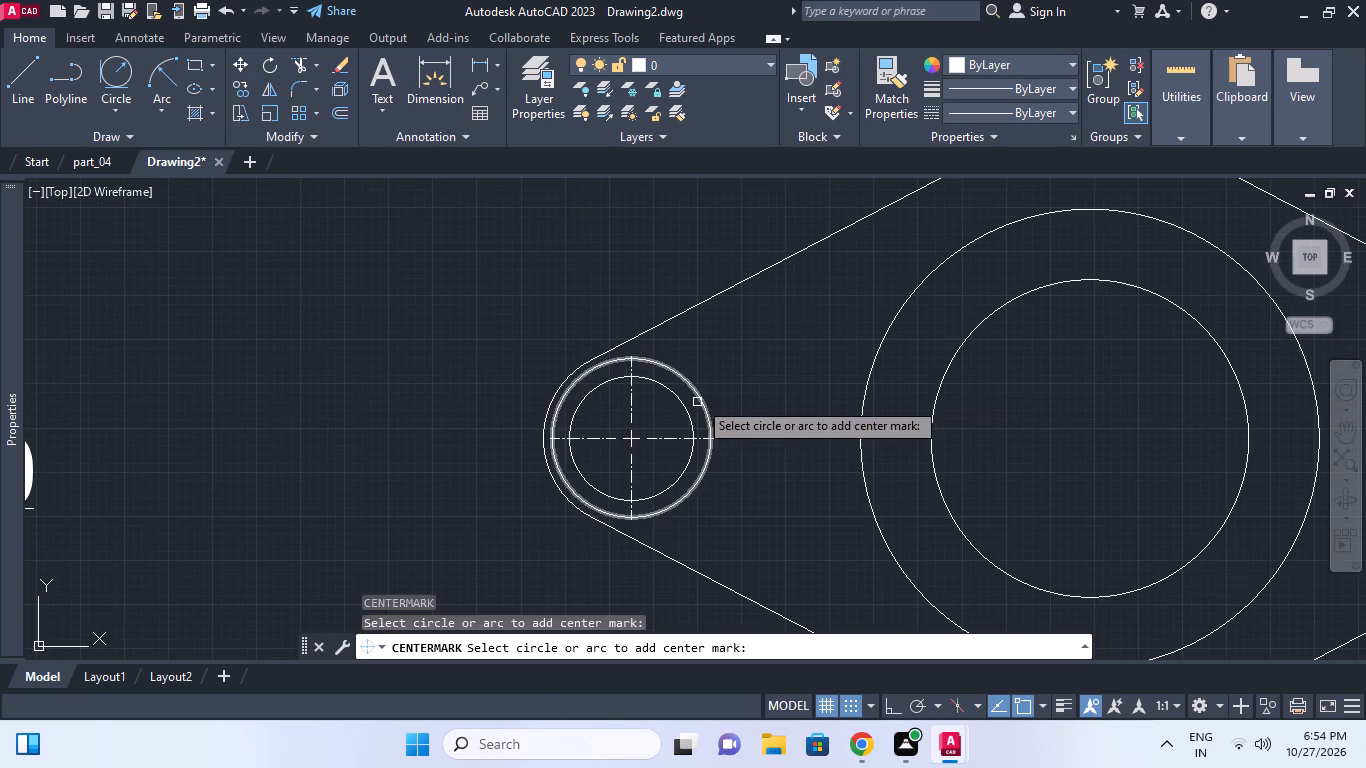
{"action": "scroll", "coordinate": [833, 395], "scroll_direction": "down", "scroll_amount": 2}
{"action": "middle_click_drag", "start_coordinate": [833, 395], "coordinate": [717, 405]}
{"action": "scroll", "coordinate": [960, 410], "scroll_direction": "up", "scroll_amount": 2}
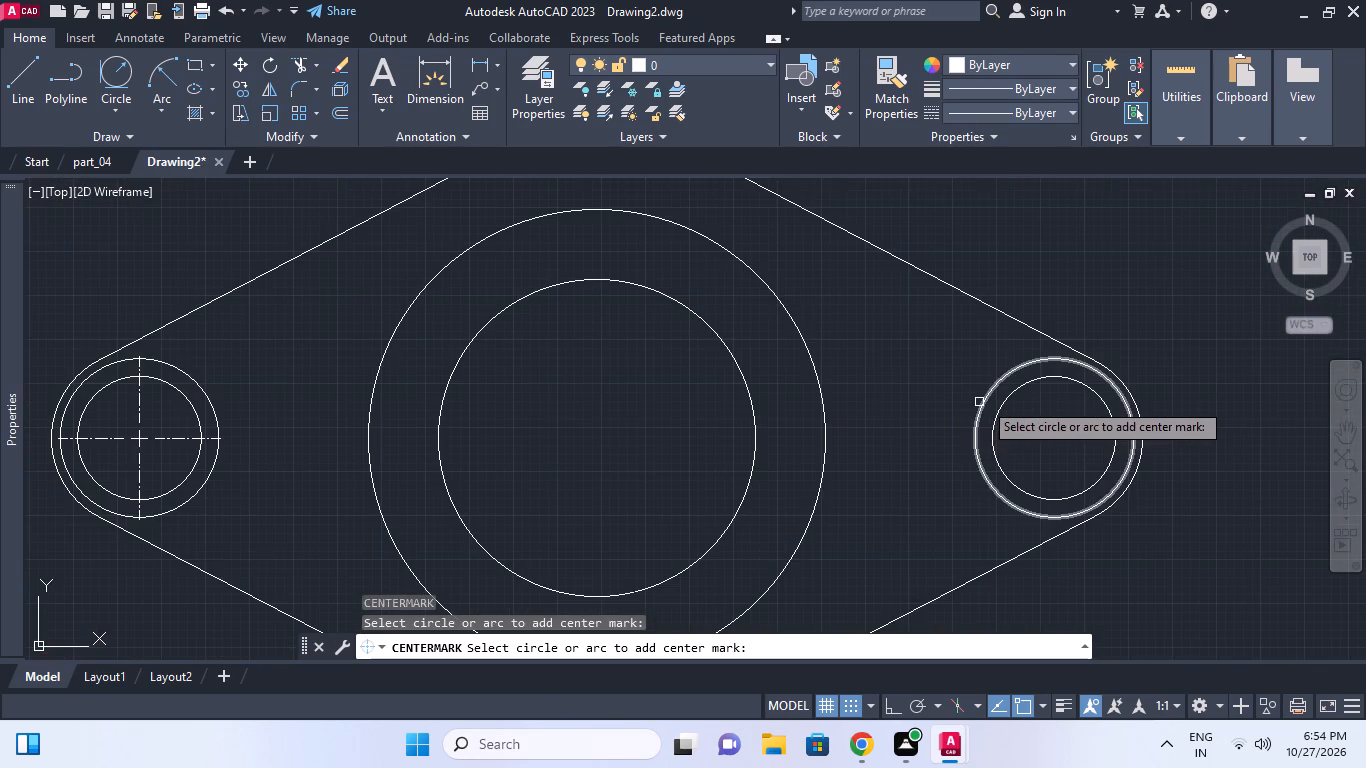
{"action": "left_click", "coordinate": [983, 401]}
{"action": "left_click", "coordinate": [798, 324]}
{"action": "key", "text": "Escape"}
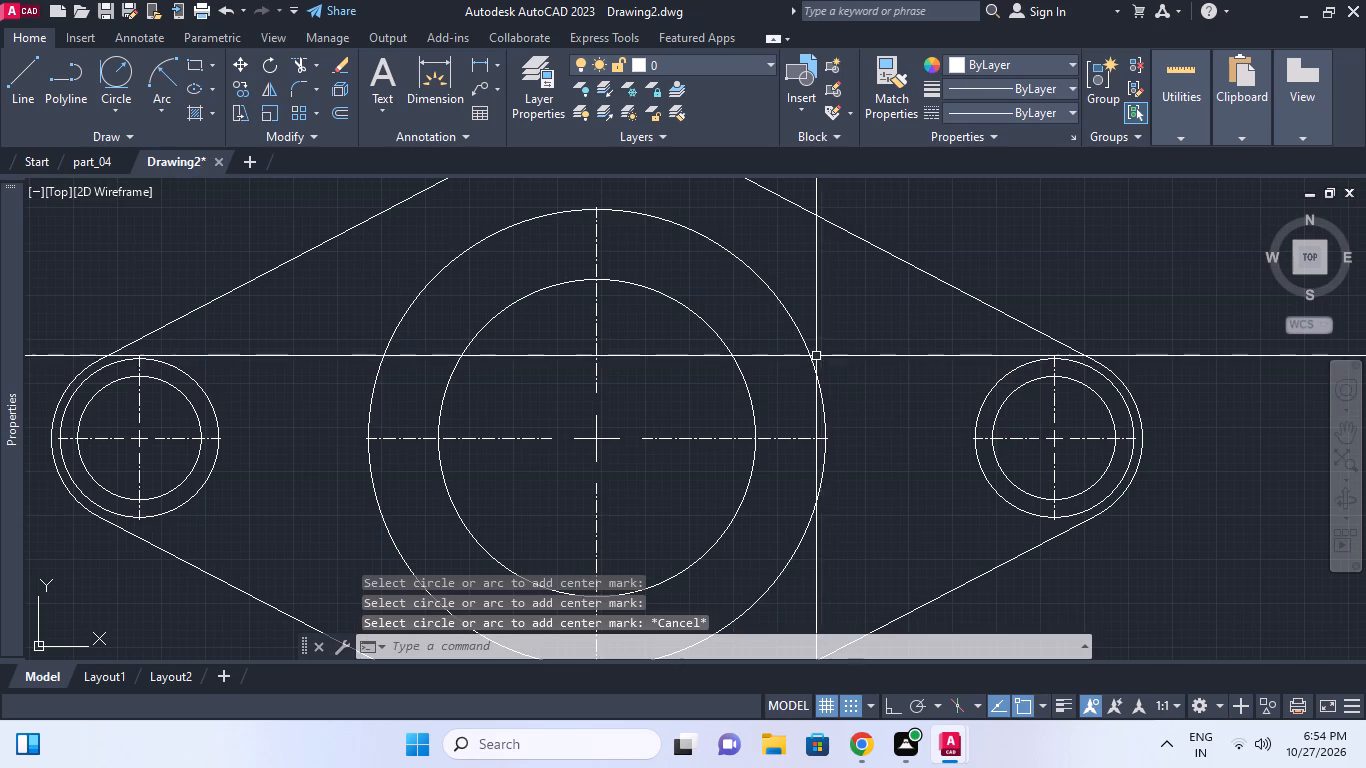
Erase the three offset circles around the central and end holes, keeping their center marks.
{"action": "left_click", "coordinate": [816, 356]}
{"action": "key", "text": "e"}
{"action": "key", "text": "space"}
{"action": "left_click", "coordinate": [791, 323]}
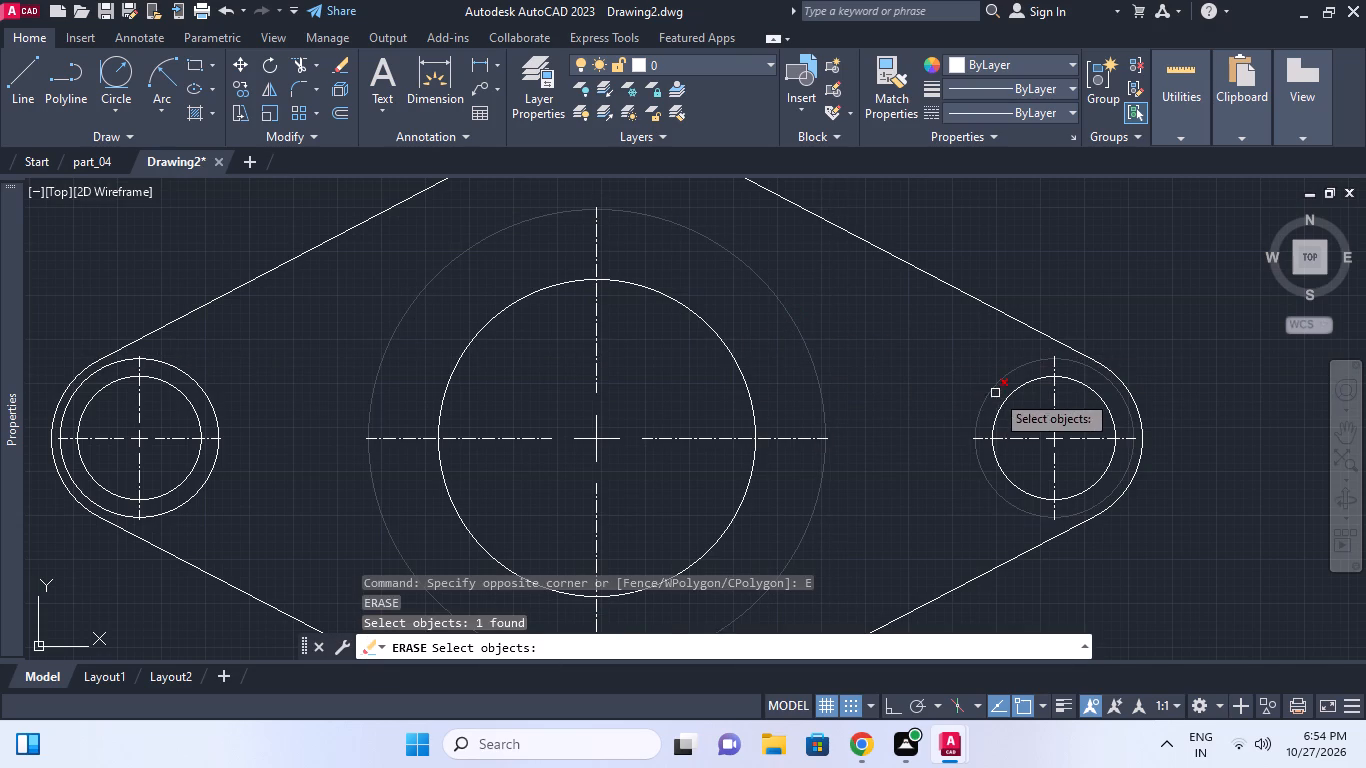
{"action": "left_click", "coordinate": [995, 392]}
{"action": "right_click", "coordinate": [929, 371]}
{"action": "scroll", "coordinate": [558, 410], "scroll_direction": "down", "scroll_amount": 2}
{"action": "middle_click_drag", "start_coordinate": [643, 425], "coordinate": [714, 425]}
{"action": "key", "text": "space"}
{"action": "scroll", "coordinate": [502, 397], "scroll_direction": "up", "scroll_amount": 2}
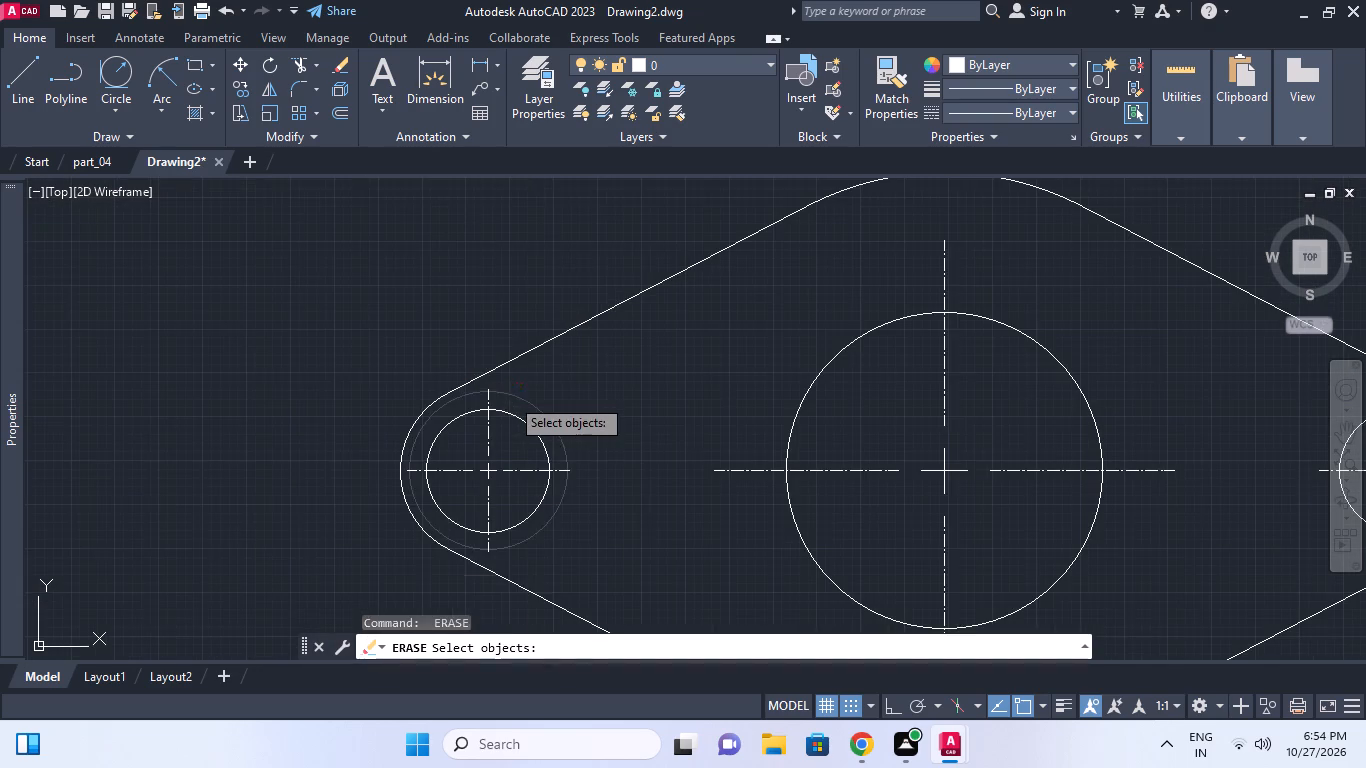
{"action": "left_click", "coordinate": [510, 397]}
{"action": "right_click", "coordinate": [510, 397]}
{"action": "scroll", "coordinate": [558, 393], "scroll_direction": "down", "scroll_amount": 2}
{"action": "middle_click", "coordinate": [558, 393]}
{"action": "middle_click_drag", "start_coordinate": [832, 506], "coordinate": [819, 491]}
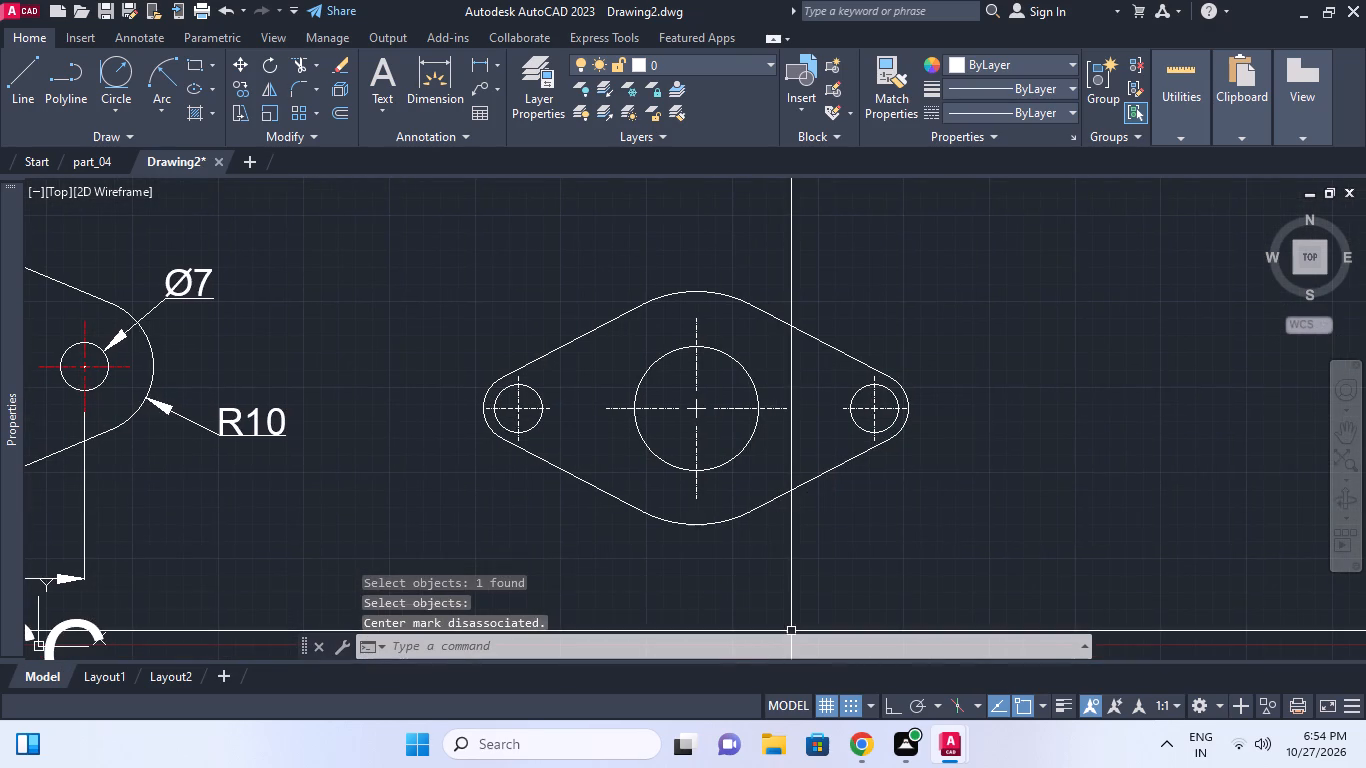
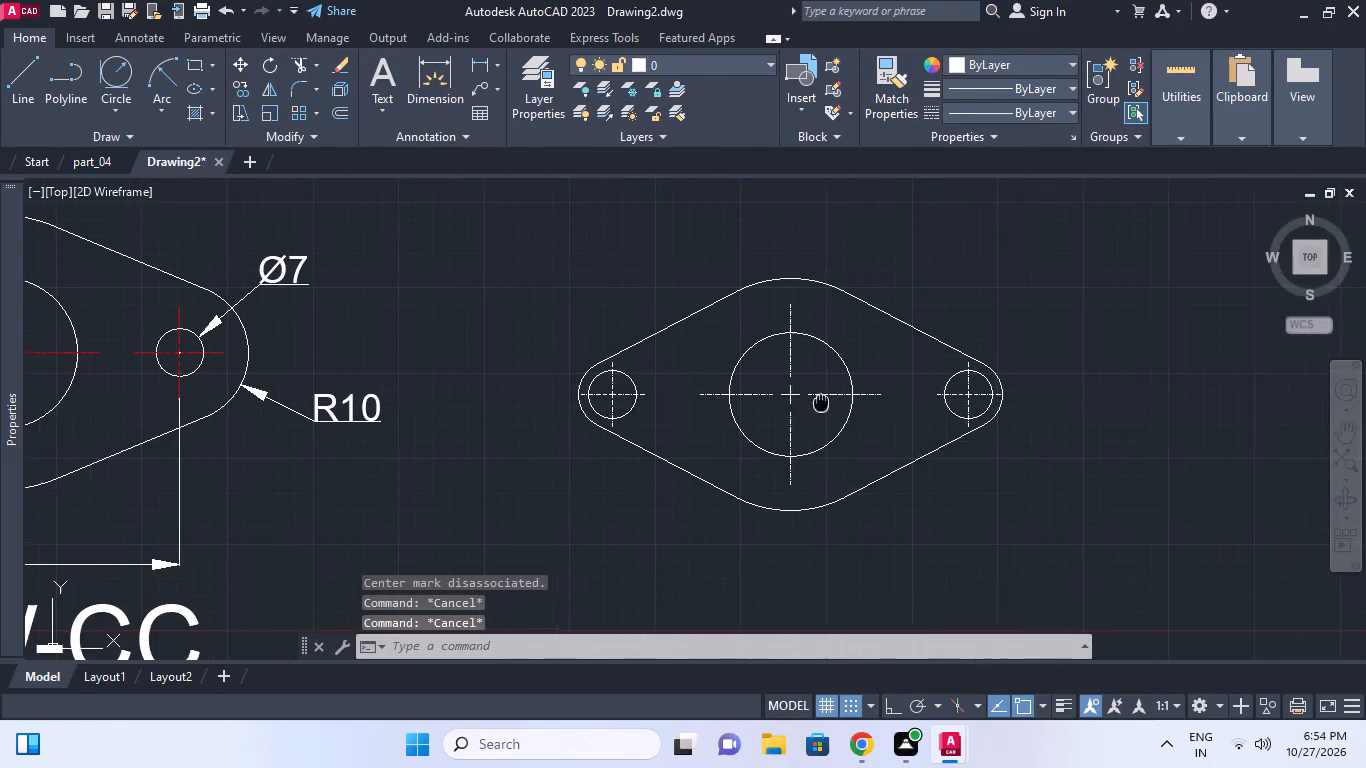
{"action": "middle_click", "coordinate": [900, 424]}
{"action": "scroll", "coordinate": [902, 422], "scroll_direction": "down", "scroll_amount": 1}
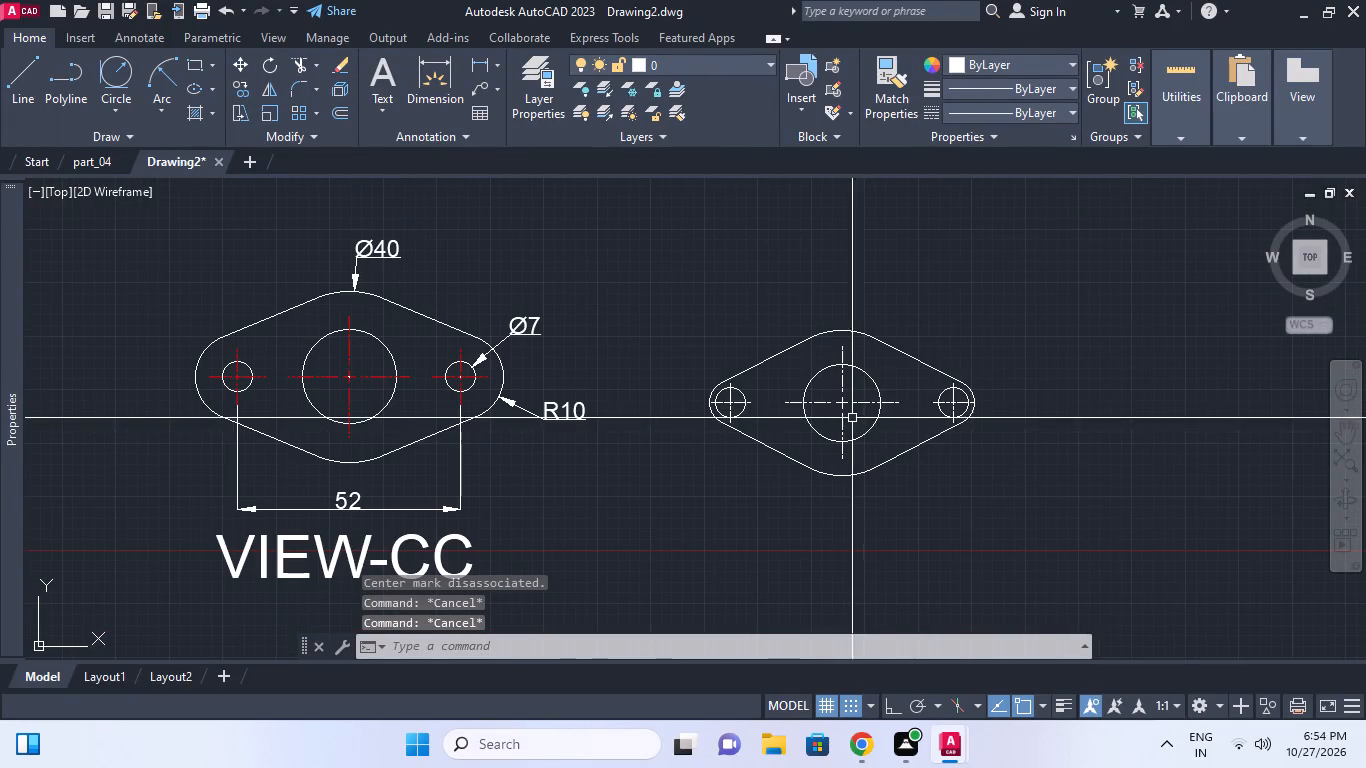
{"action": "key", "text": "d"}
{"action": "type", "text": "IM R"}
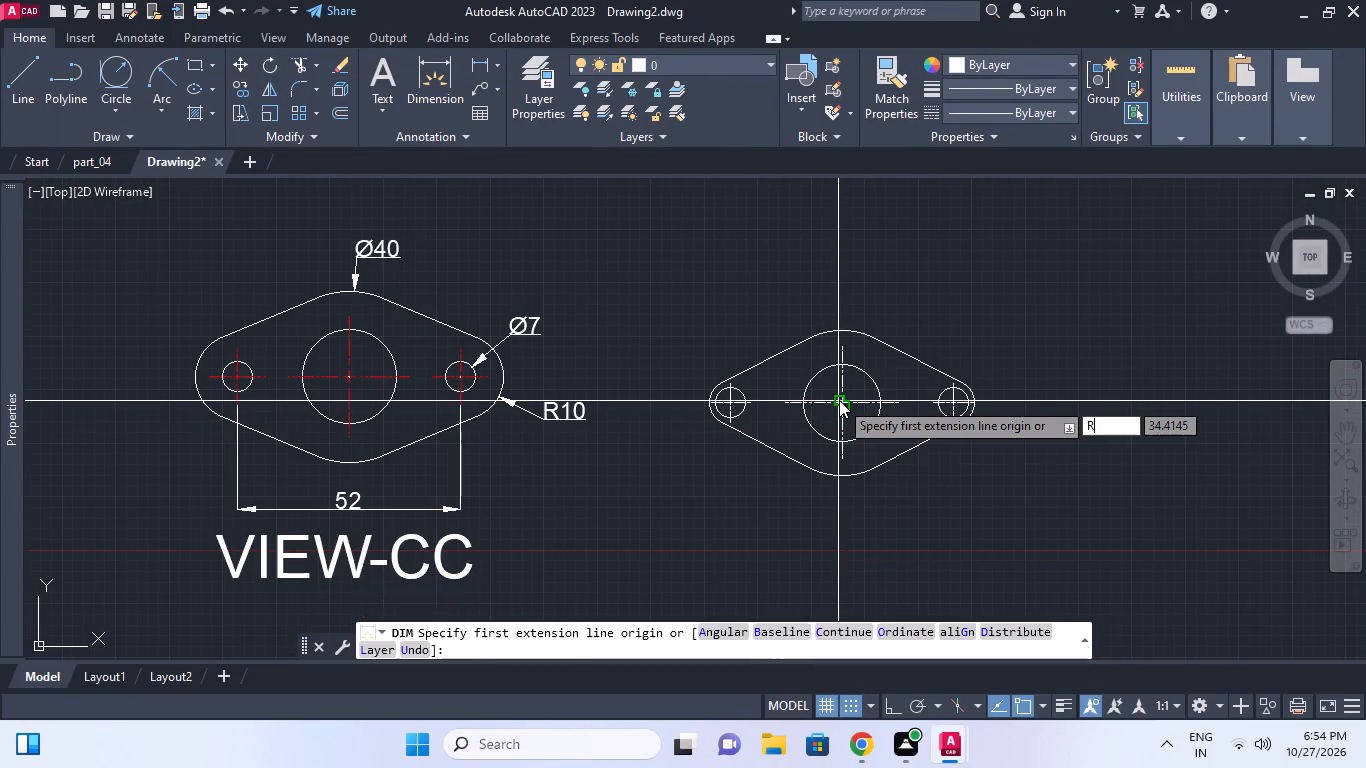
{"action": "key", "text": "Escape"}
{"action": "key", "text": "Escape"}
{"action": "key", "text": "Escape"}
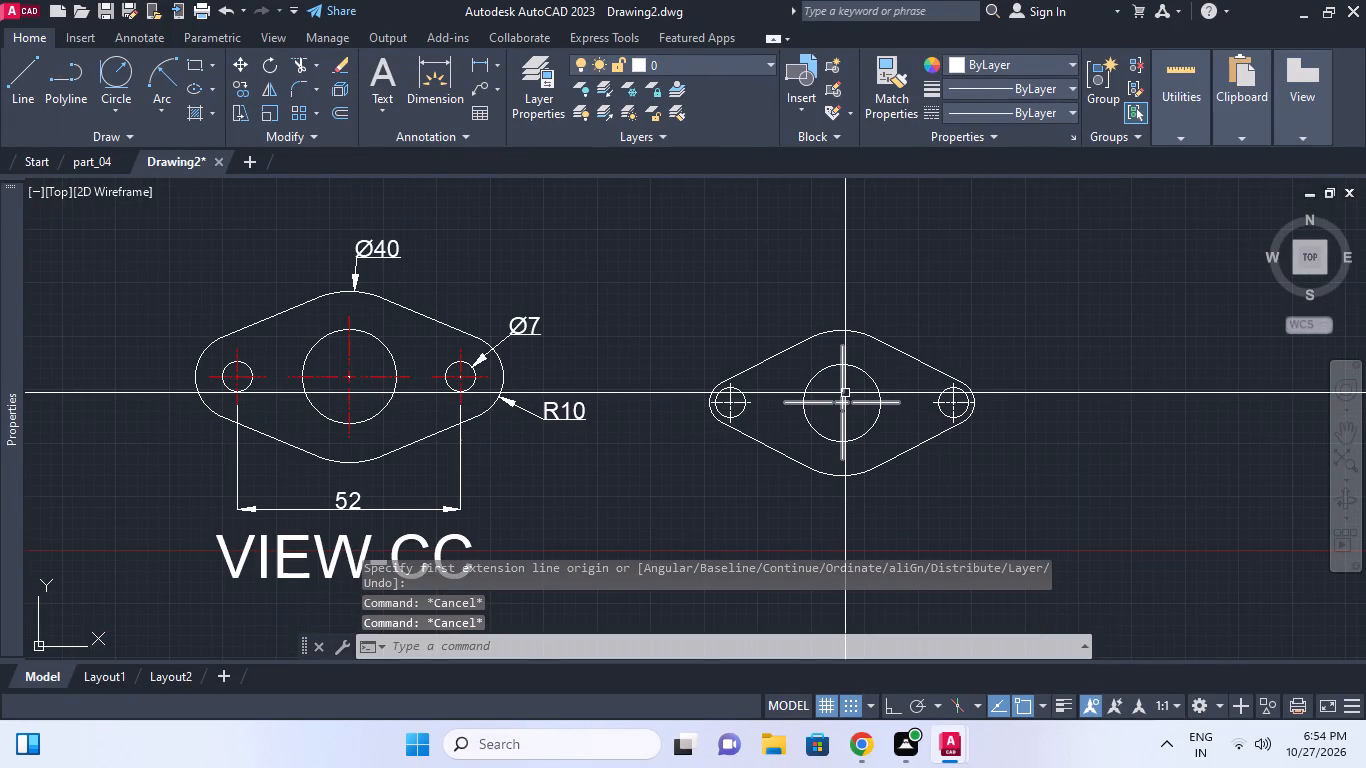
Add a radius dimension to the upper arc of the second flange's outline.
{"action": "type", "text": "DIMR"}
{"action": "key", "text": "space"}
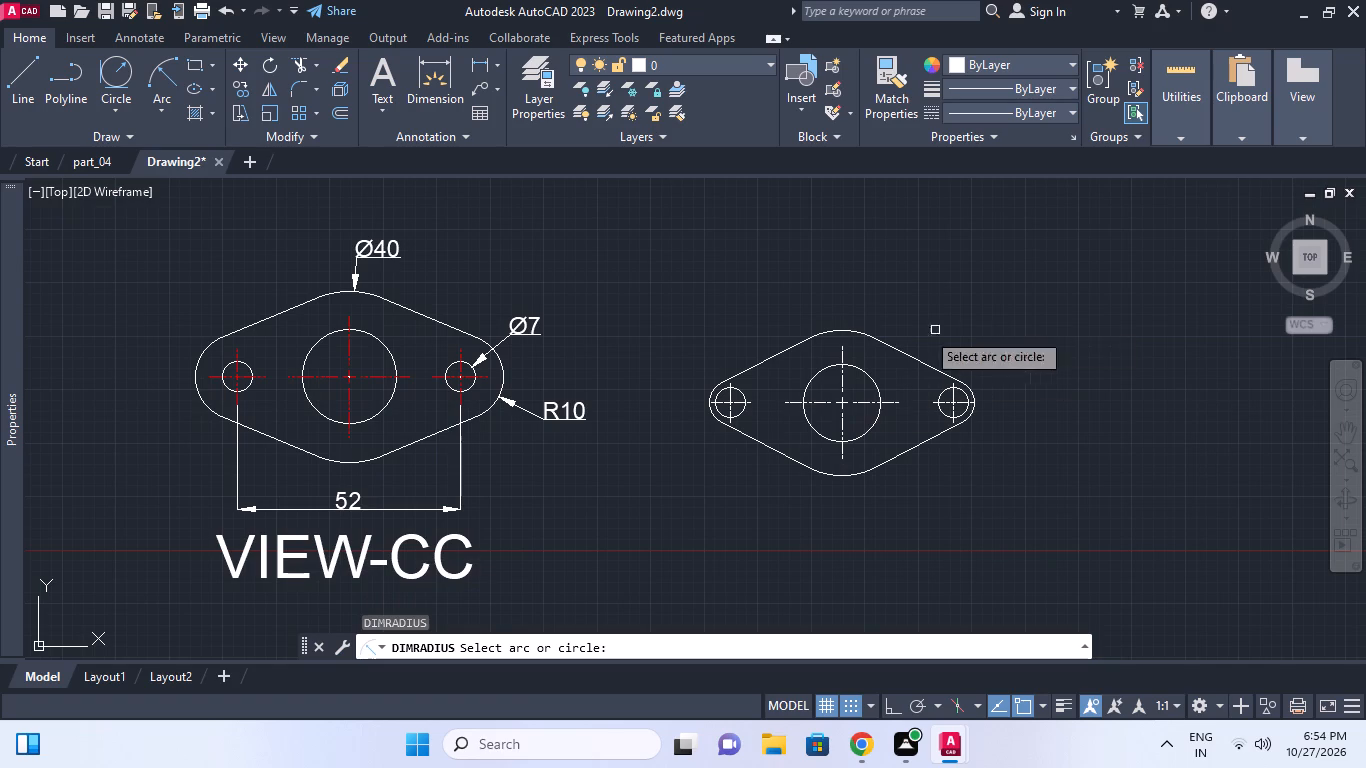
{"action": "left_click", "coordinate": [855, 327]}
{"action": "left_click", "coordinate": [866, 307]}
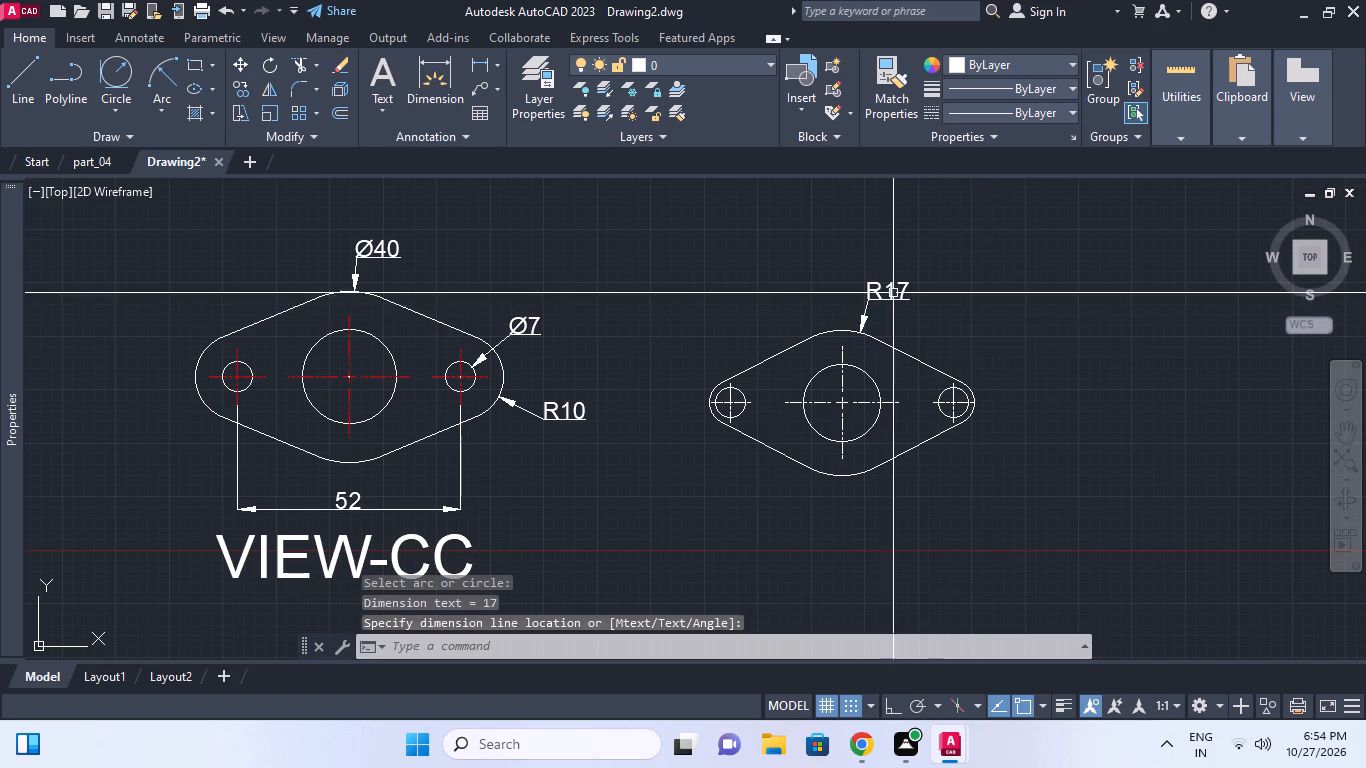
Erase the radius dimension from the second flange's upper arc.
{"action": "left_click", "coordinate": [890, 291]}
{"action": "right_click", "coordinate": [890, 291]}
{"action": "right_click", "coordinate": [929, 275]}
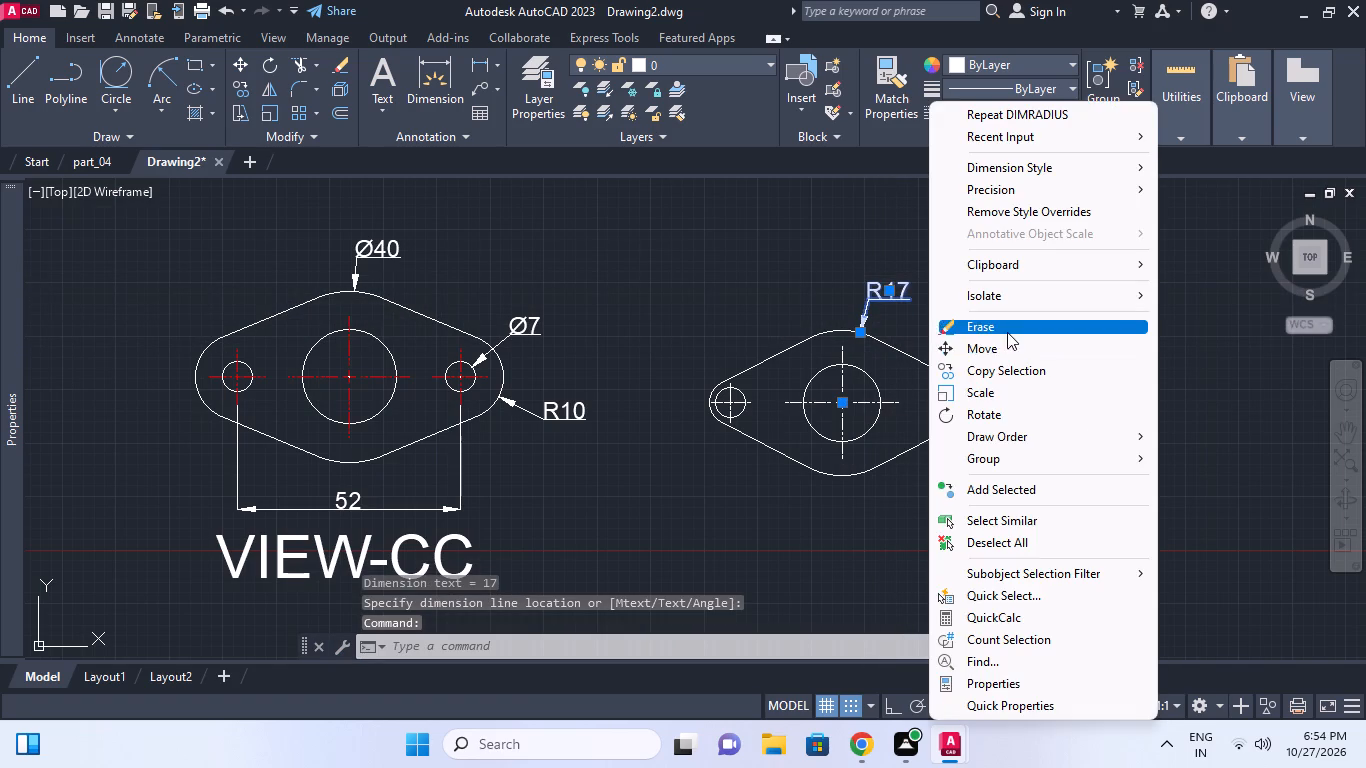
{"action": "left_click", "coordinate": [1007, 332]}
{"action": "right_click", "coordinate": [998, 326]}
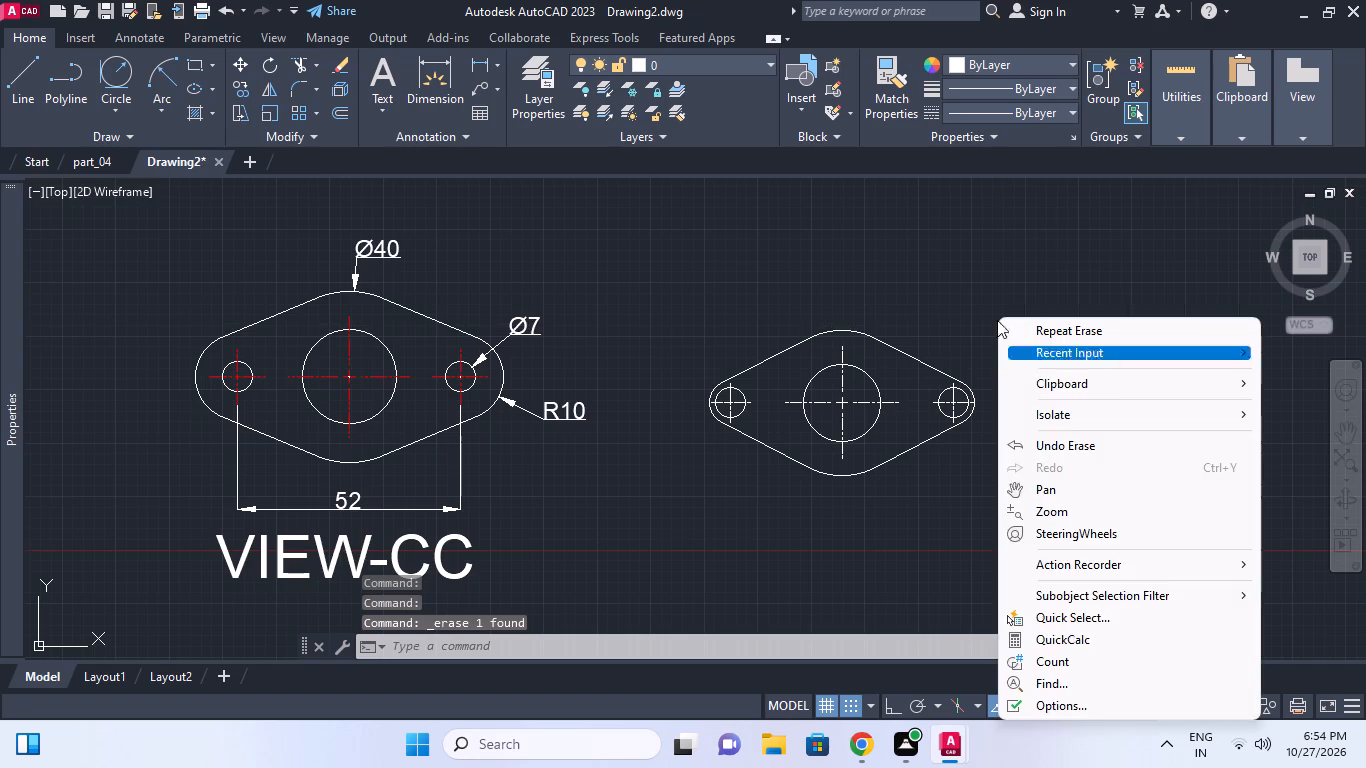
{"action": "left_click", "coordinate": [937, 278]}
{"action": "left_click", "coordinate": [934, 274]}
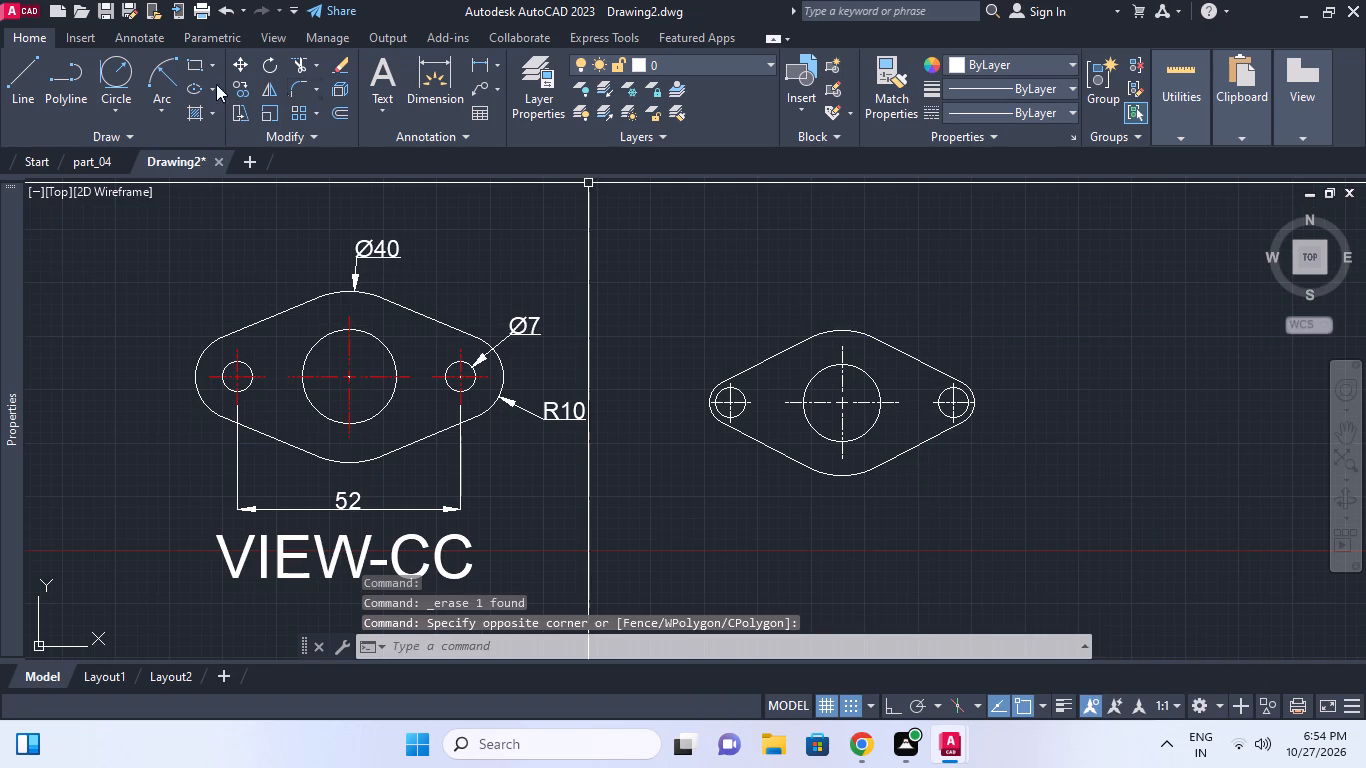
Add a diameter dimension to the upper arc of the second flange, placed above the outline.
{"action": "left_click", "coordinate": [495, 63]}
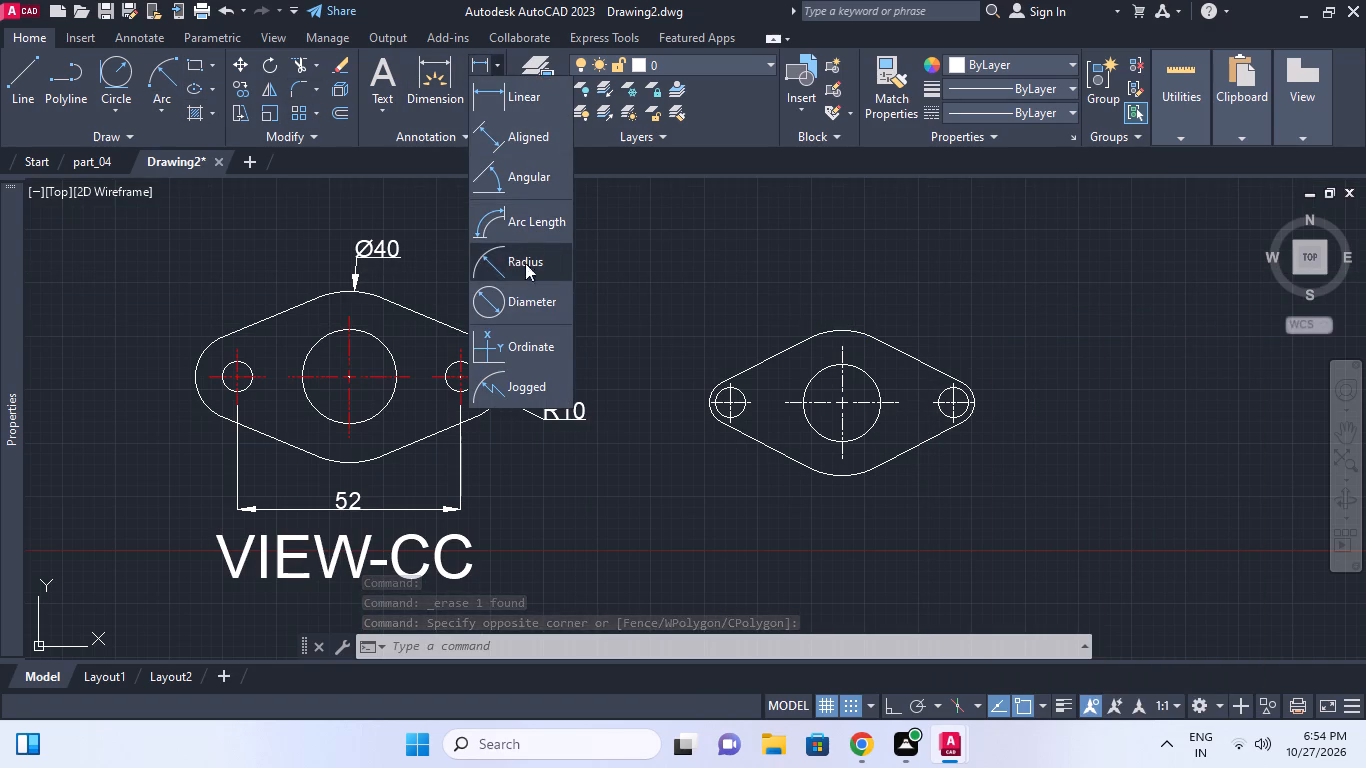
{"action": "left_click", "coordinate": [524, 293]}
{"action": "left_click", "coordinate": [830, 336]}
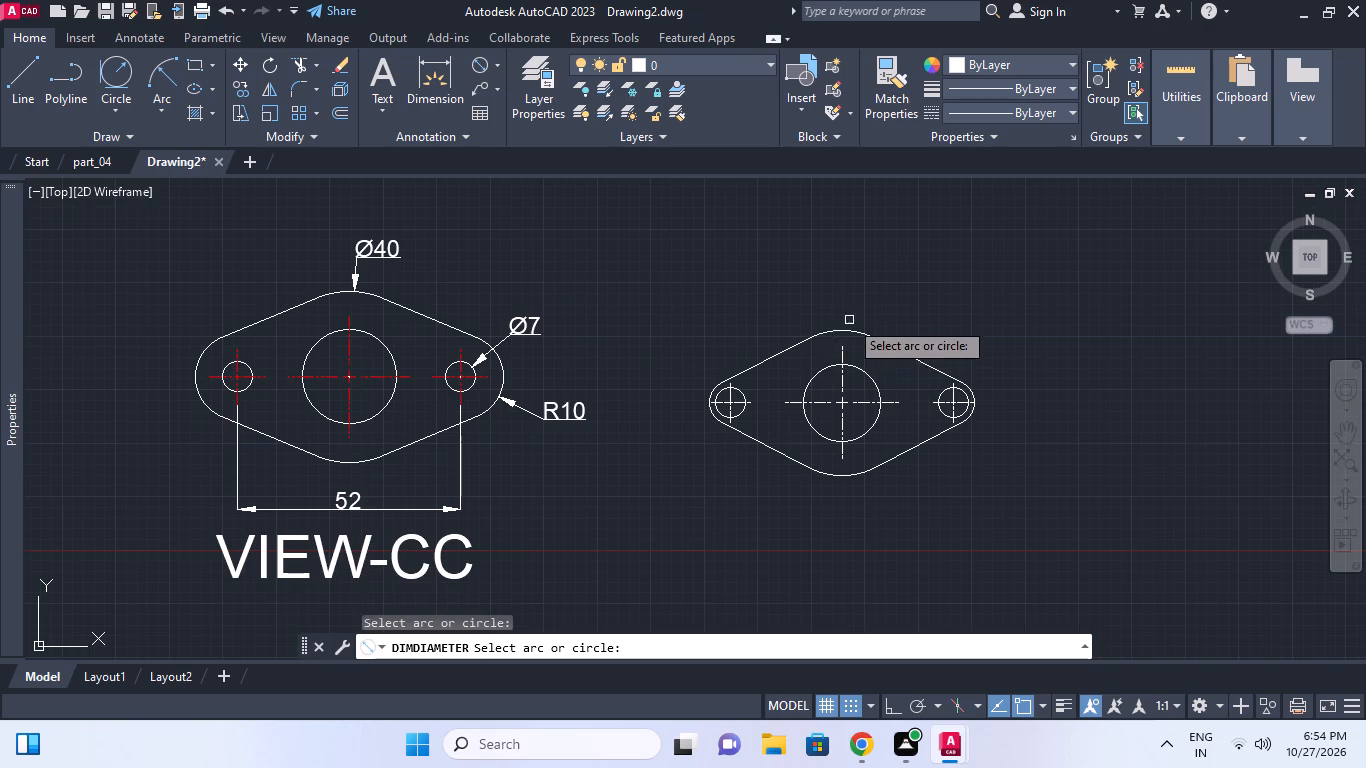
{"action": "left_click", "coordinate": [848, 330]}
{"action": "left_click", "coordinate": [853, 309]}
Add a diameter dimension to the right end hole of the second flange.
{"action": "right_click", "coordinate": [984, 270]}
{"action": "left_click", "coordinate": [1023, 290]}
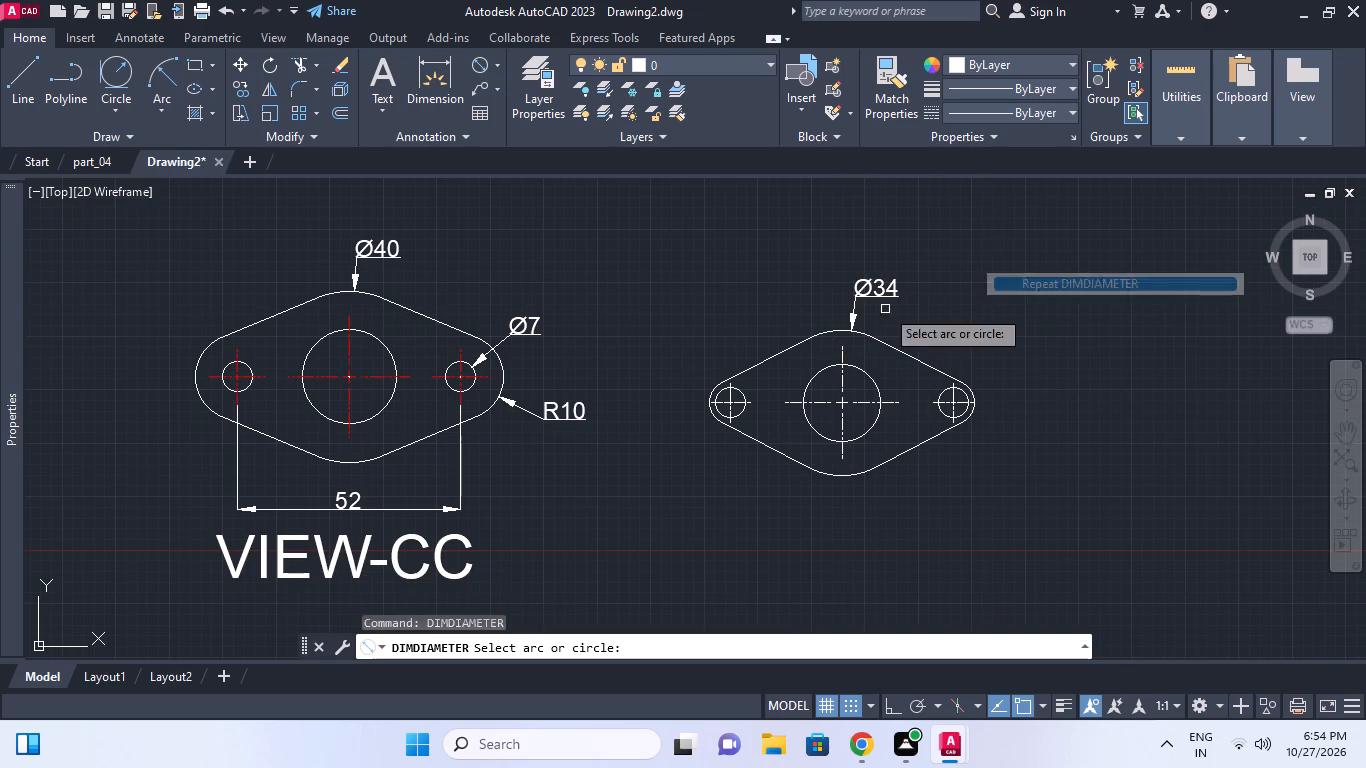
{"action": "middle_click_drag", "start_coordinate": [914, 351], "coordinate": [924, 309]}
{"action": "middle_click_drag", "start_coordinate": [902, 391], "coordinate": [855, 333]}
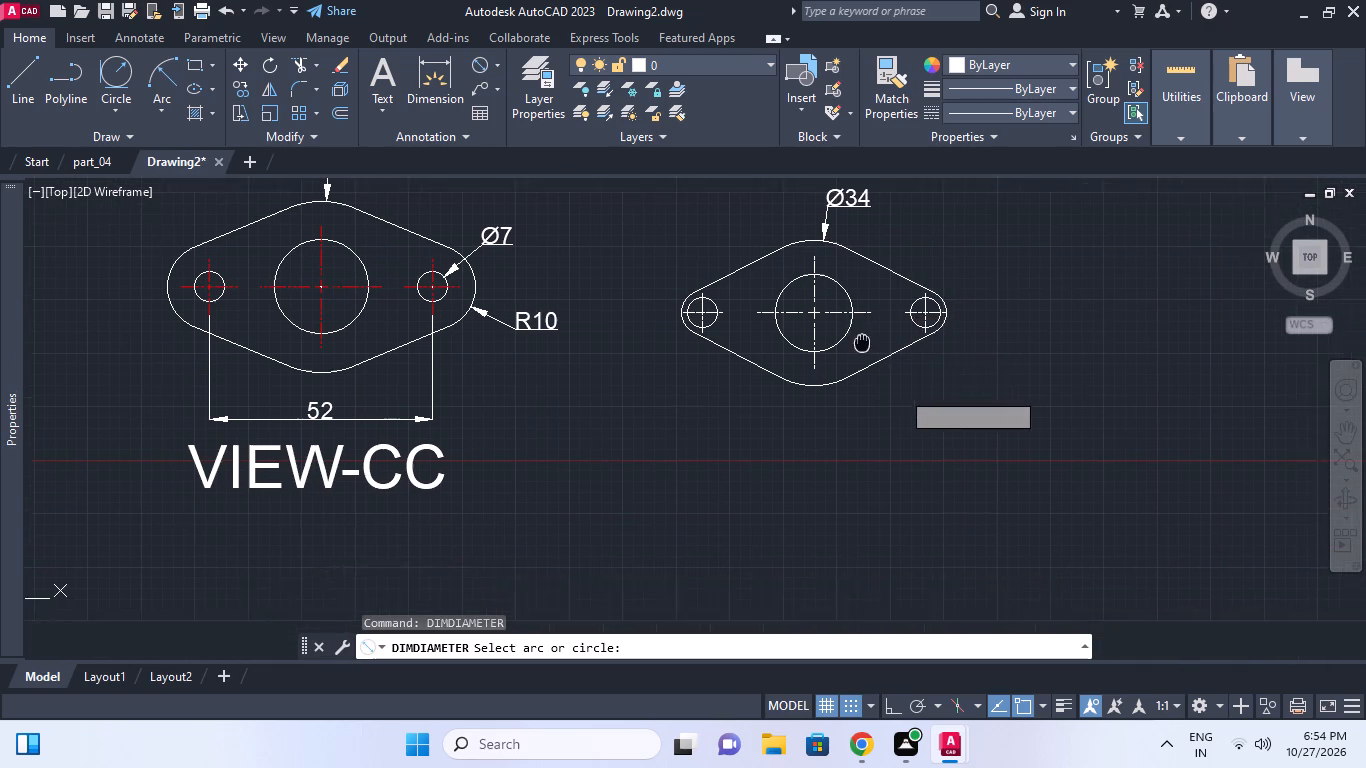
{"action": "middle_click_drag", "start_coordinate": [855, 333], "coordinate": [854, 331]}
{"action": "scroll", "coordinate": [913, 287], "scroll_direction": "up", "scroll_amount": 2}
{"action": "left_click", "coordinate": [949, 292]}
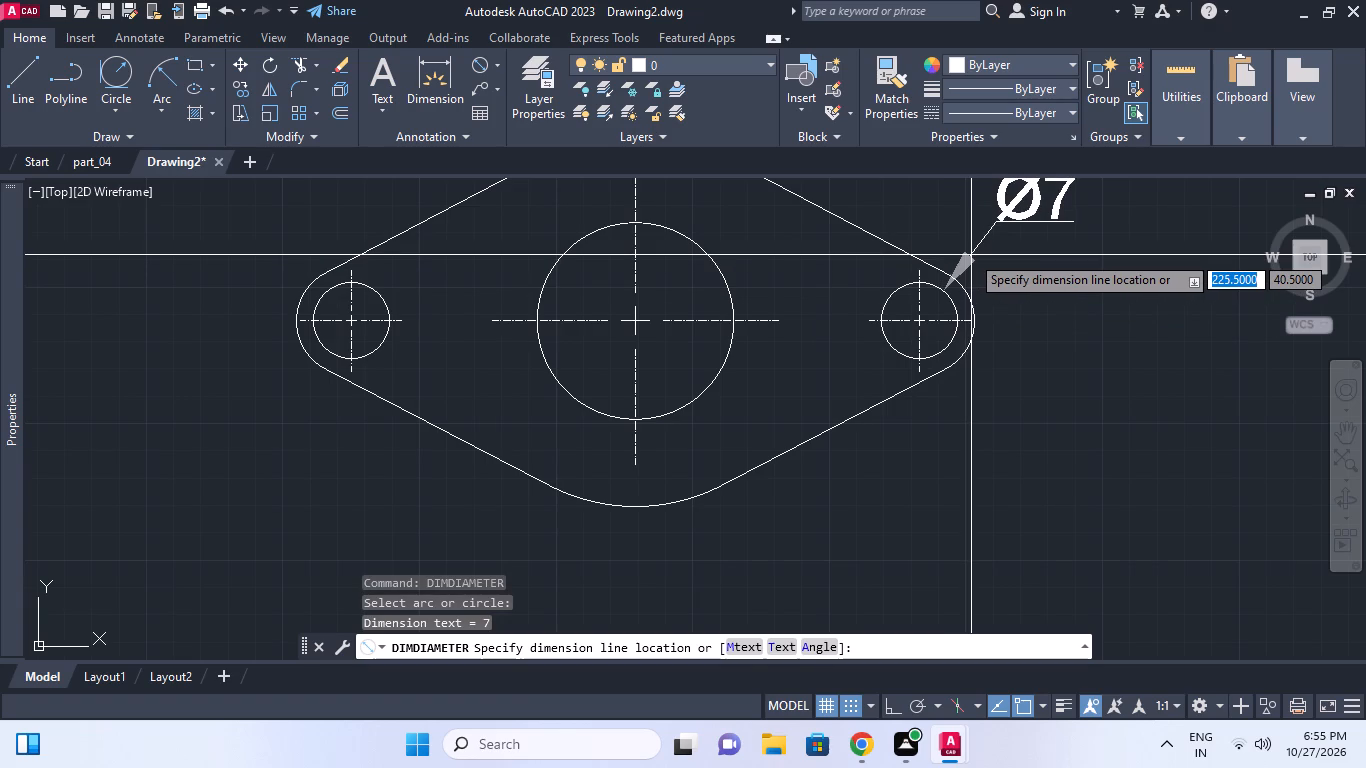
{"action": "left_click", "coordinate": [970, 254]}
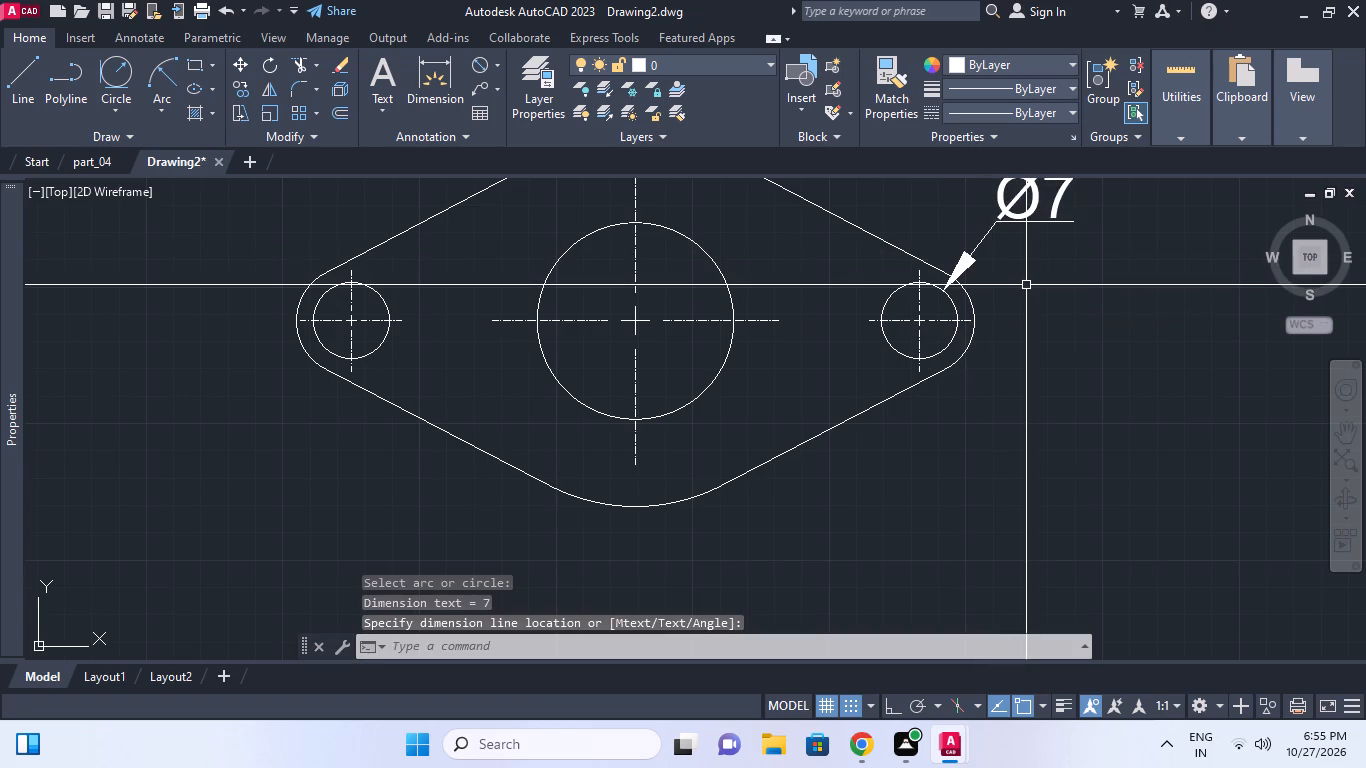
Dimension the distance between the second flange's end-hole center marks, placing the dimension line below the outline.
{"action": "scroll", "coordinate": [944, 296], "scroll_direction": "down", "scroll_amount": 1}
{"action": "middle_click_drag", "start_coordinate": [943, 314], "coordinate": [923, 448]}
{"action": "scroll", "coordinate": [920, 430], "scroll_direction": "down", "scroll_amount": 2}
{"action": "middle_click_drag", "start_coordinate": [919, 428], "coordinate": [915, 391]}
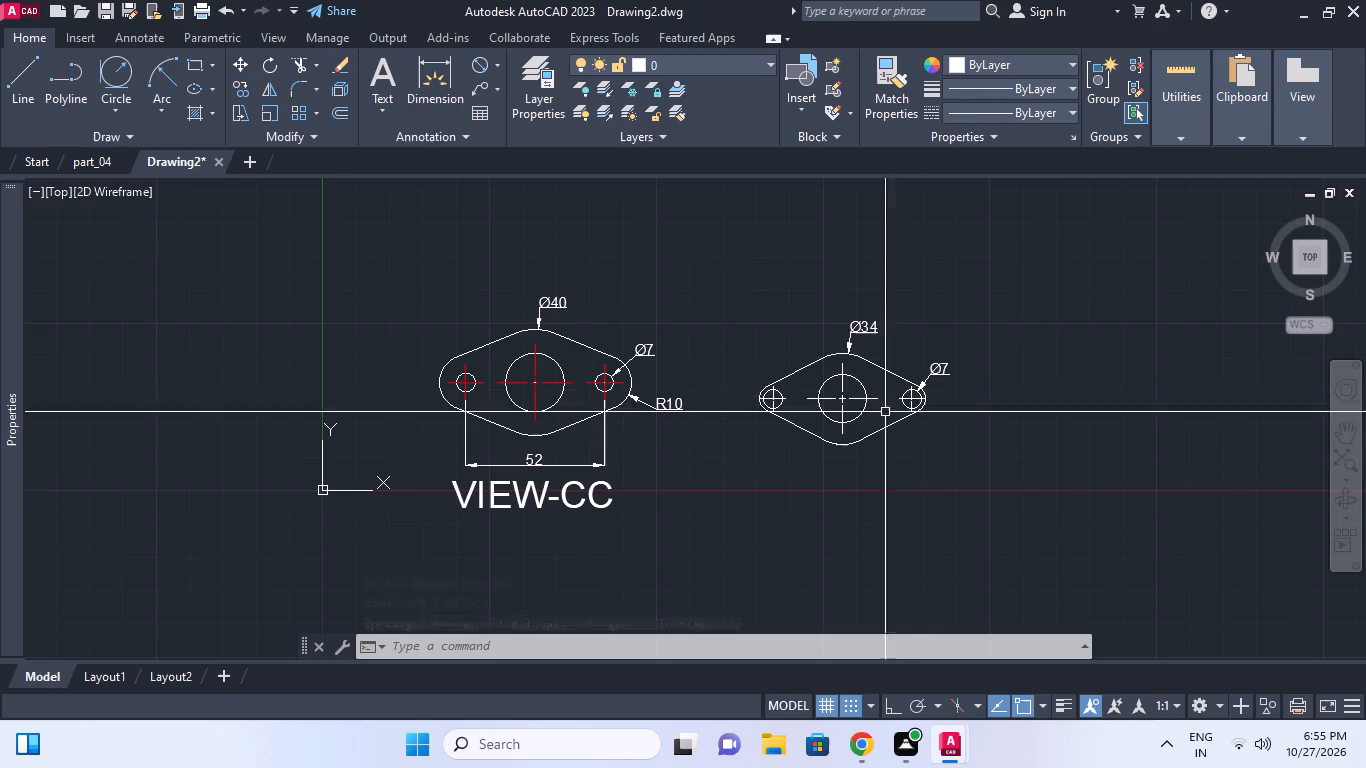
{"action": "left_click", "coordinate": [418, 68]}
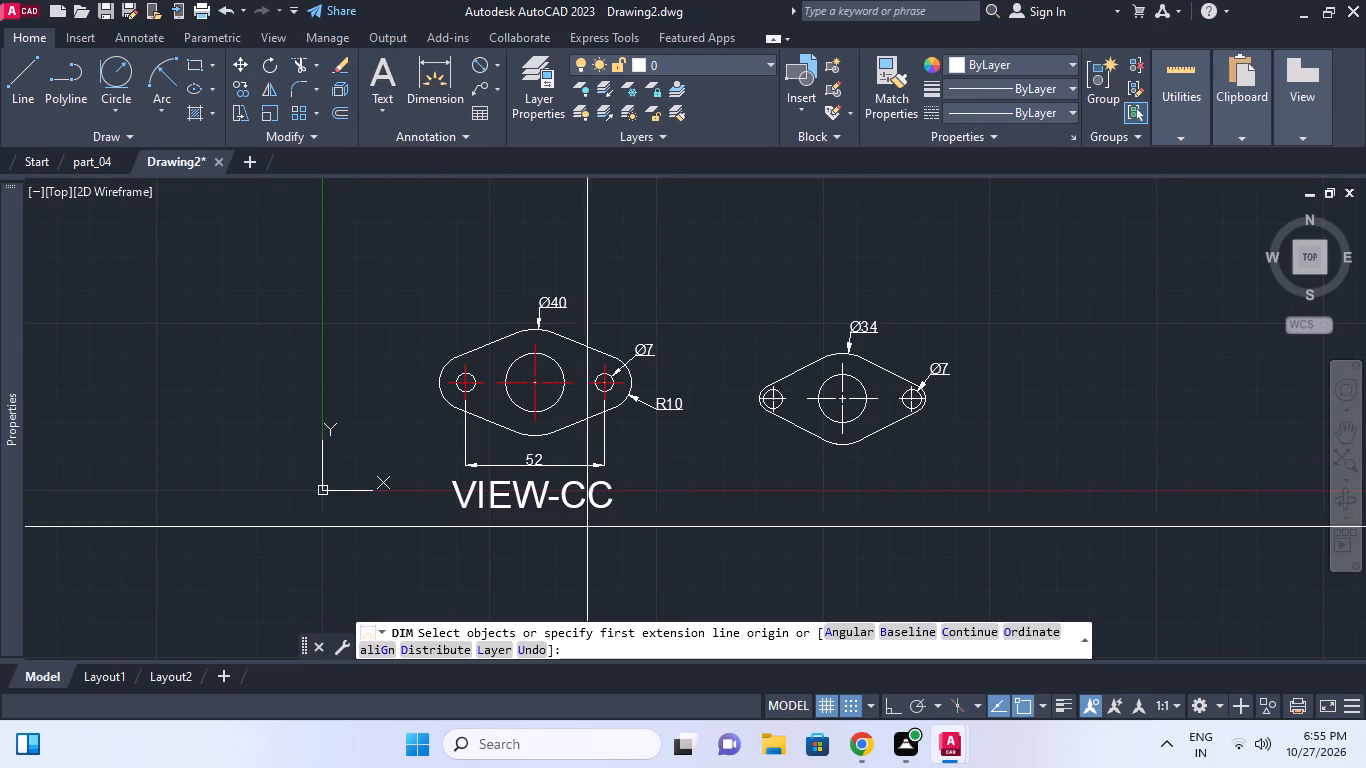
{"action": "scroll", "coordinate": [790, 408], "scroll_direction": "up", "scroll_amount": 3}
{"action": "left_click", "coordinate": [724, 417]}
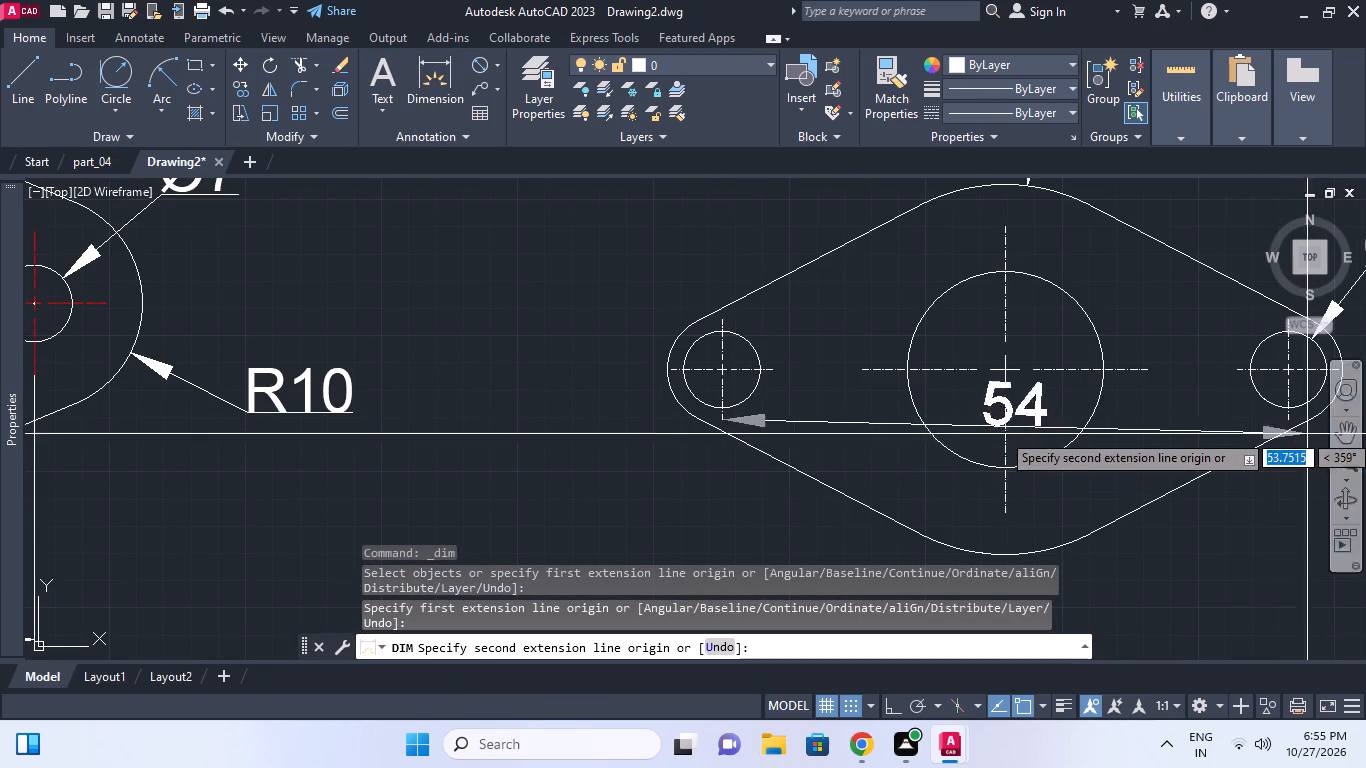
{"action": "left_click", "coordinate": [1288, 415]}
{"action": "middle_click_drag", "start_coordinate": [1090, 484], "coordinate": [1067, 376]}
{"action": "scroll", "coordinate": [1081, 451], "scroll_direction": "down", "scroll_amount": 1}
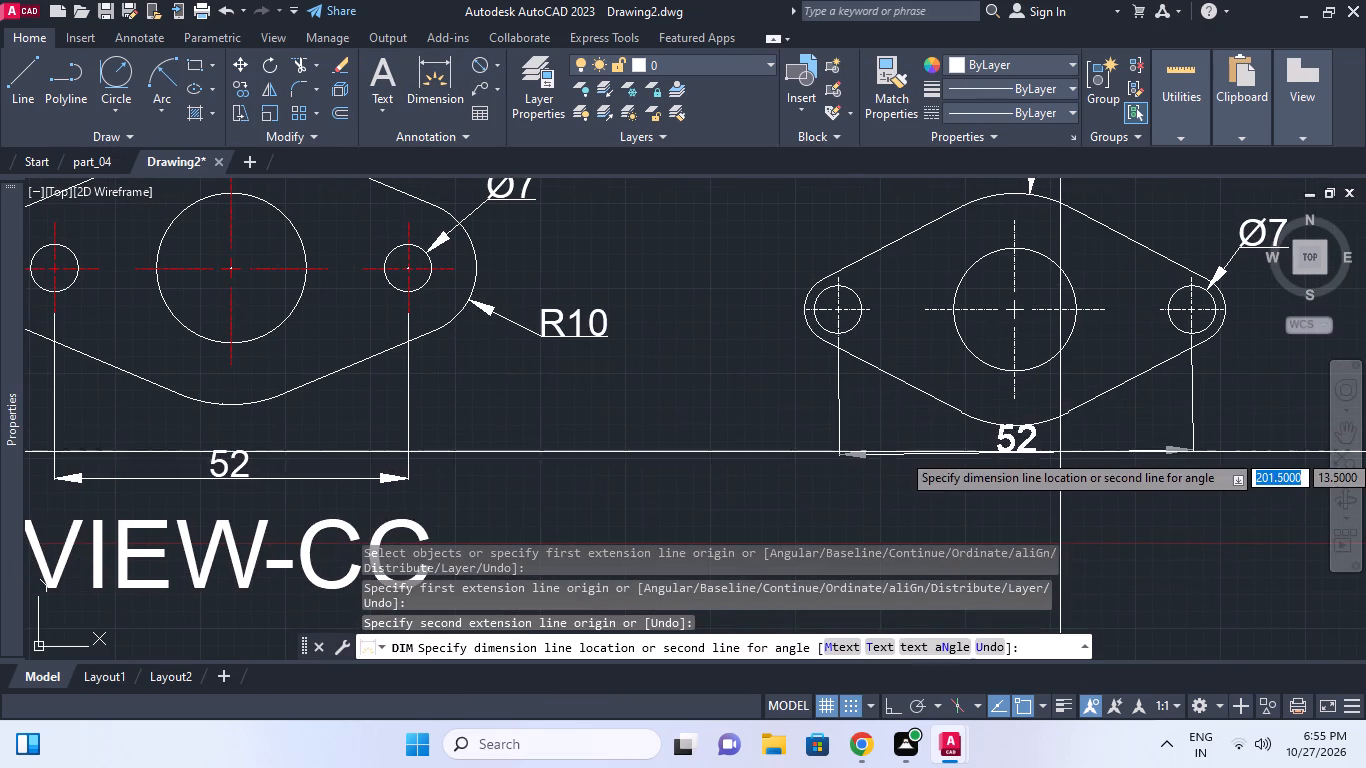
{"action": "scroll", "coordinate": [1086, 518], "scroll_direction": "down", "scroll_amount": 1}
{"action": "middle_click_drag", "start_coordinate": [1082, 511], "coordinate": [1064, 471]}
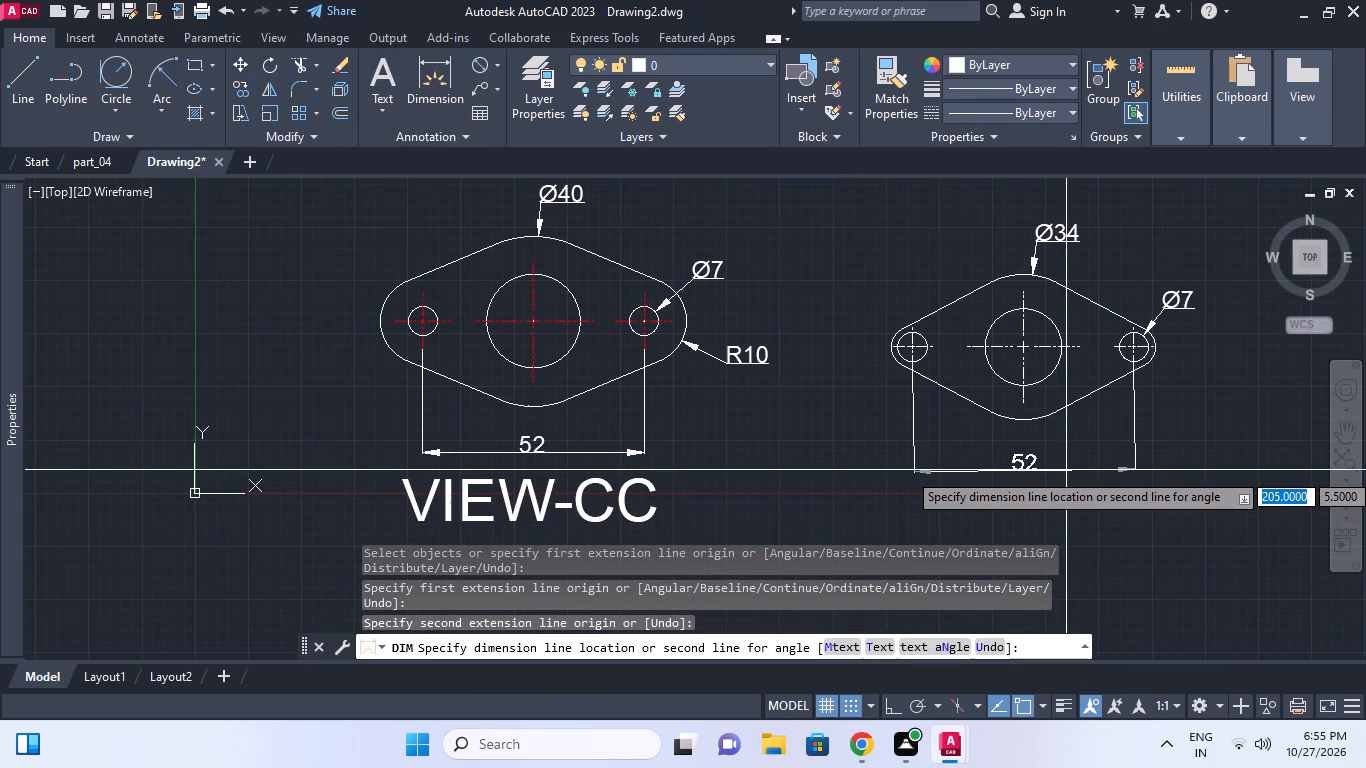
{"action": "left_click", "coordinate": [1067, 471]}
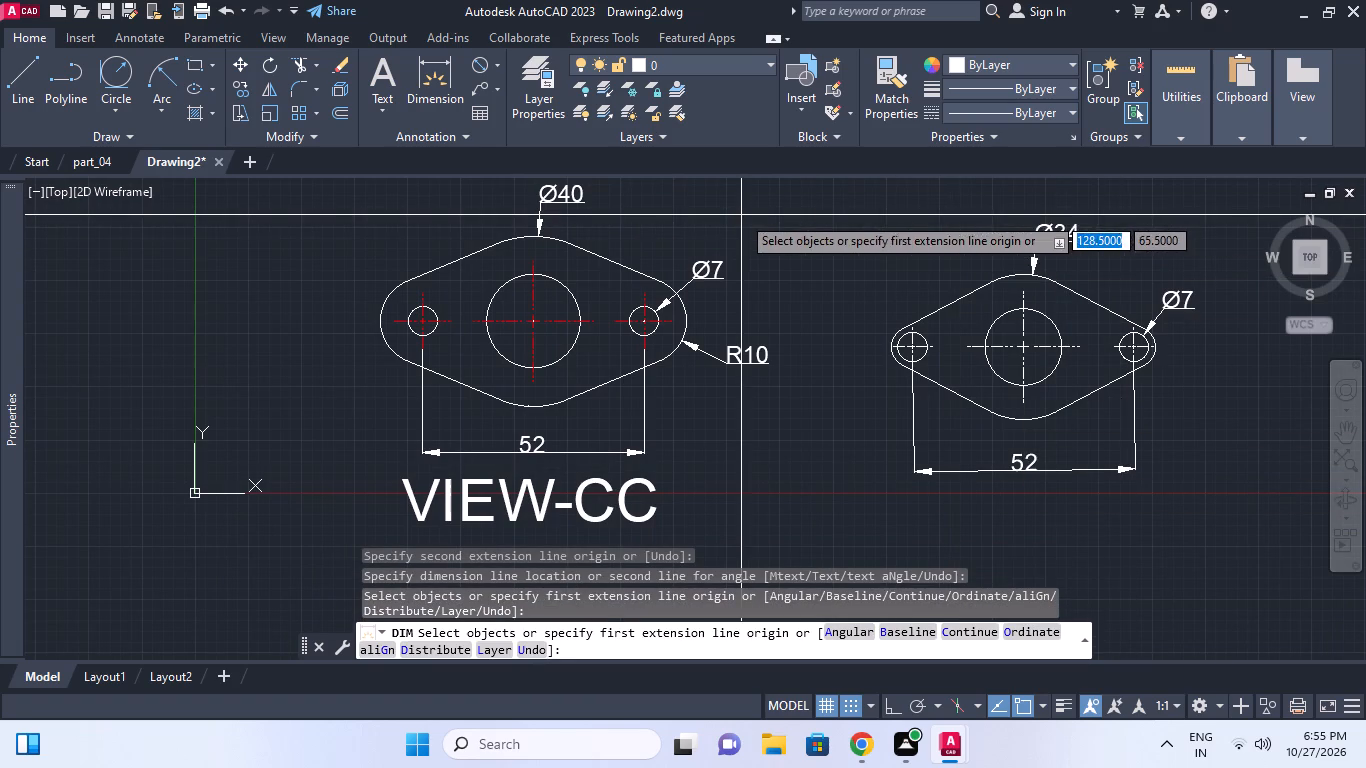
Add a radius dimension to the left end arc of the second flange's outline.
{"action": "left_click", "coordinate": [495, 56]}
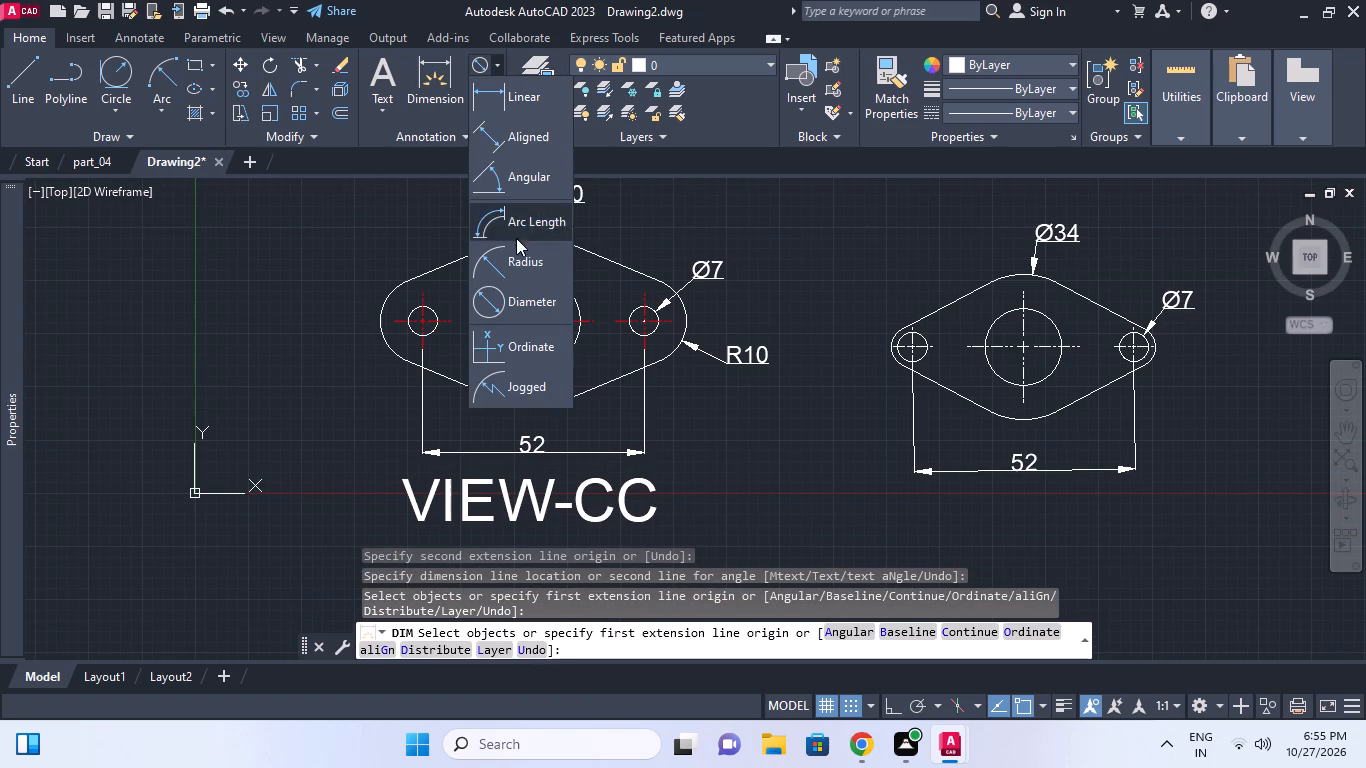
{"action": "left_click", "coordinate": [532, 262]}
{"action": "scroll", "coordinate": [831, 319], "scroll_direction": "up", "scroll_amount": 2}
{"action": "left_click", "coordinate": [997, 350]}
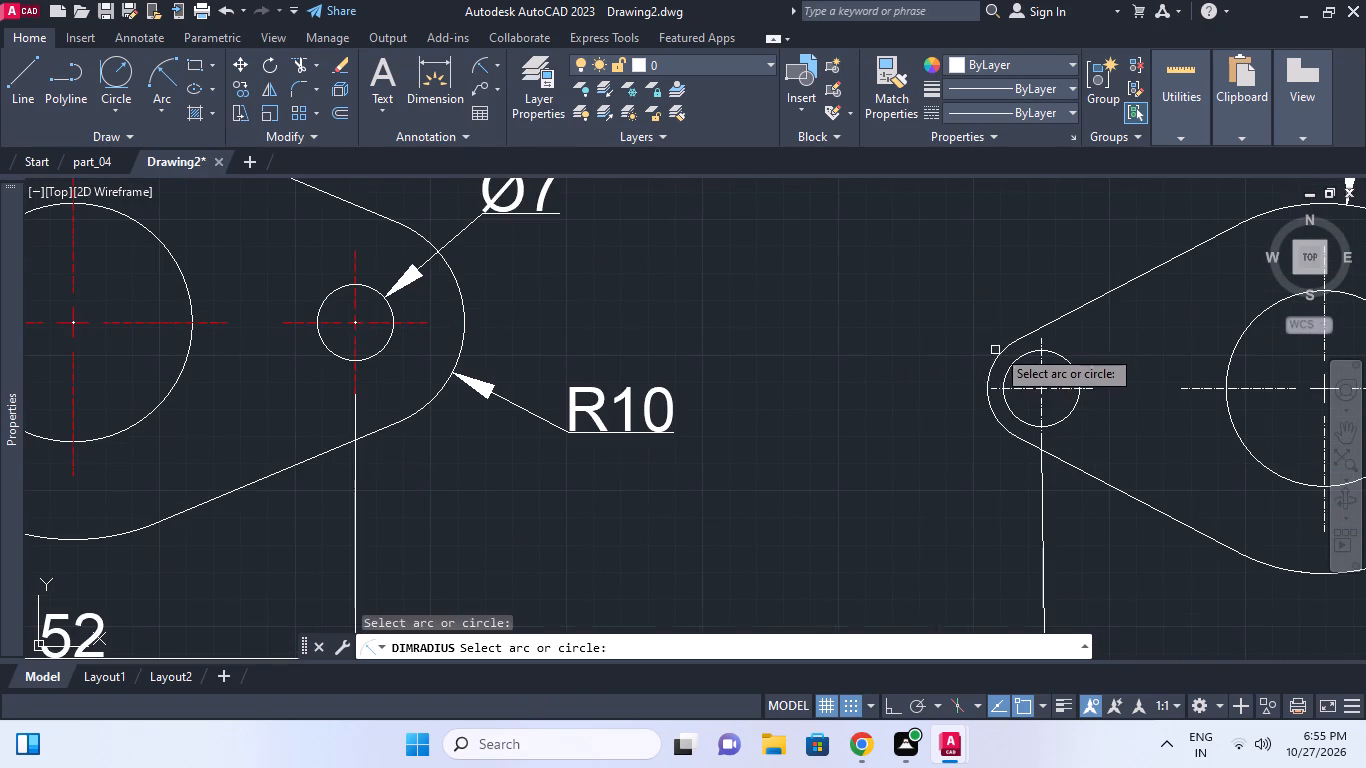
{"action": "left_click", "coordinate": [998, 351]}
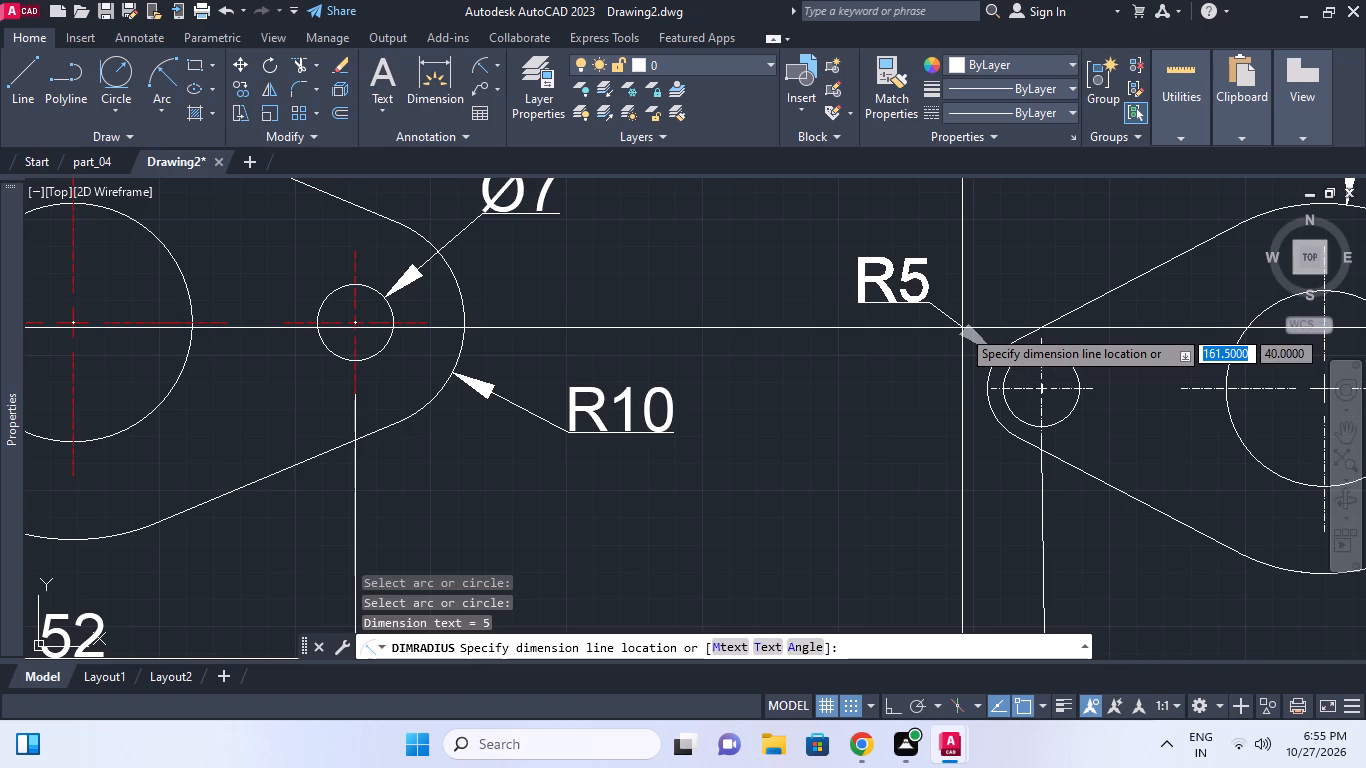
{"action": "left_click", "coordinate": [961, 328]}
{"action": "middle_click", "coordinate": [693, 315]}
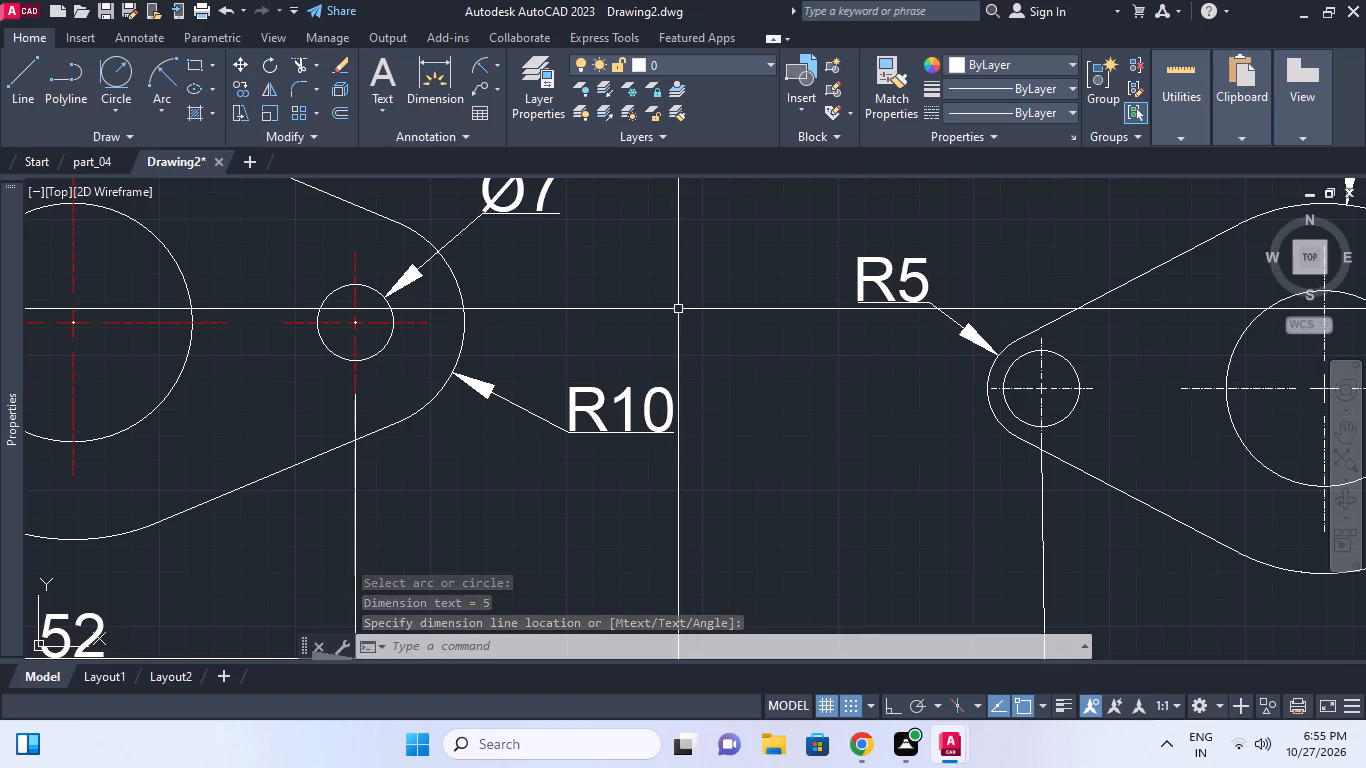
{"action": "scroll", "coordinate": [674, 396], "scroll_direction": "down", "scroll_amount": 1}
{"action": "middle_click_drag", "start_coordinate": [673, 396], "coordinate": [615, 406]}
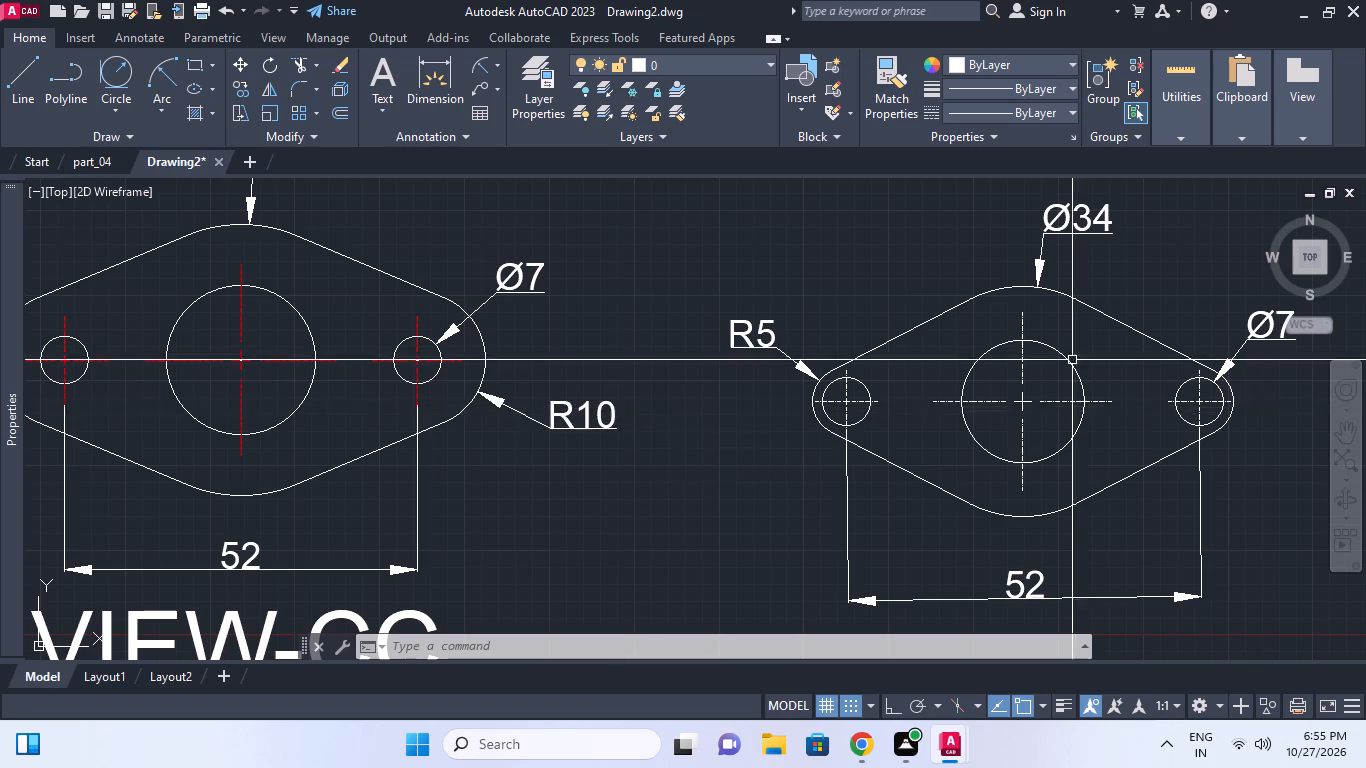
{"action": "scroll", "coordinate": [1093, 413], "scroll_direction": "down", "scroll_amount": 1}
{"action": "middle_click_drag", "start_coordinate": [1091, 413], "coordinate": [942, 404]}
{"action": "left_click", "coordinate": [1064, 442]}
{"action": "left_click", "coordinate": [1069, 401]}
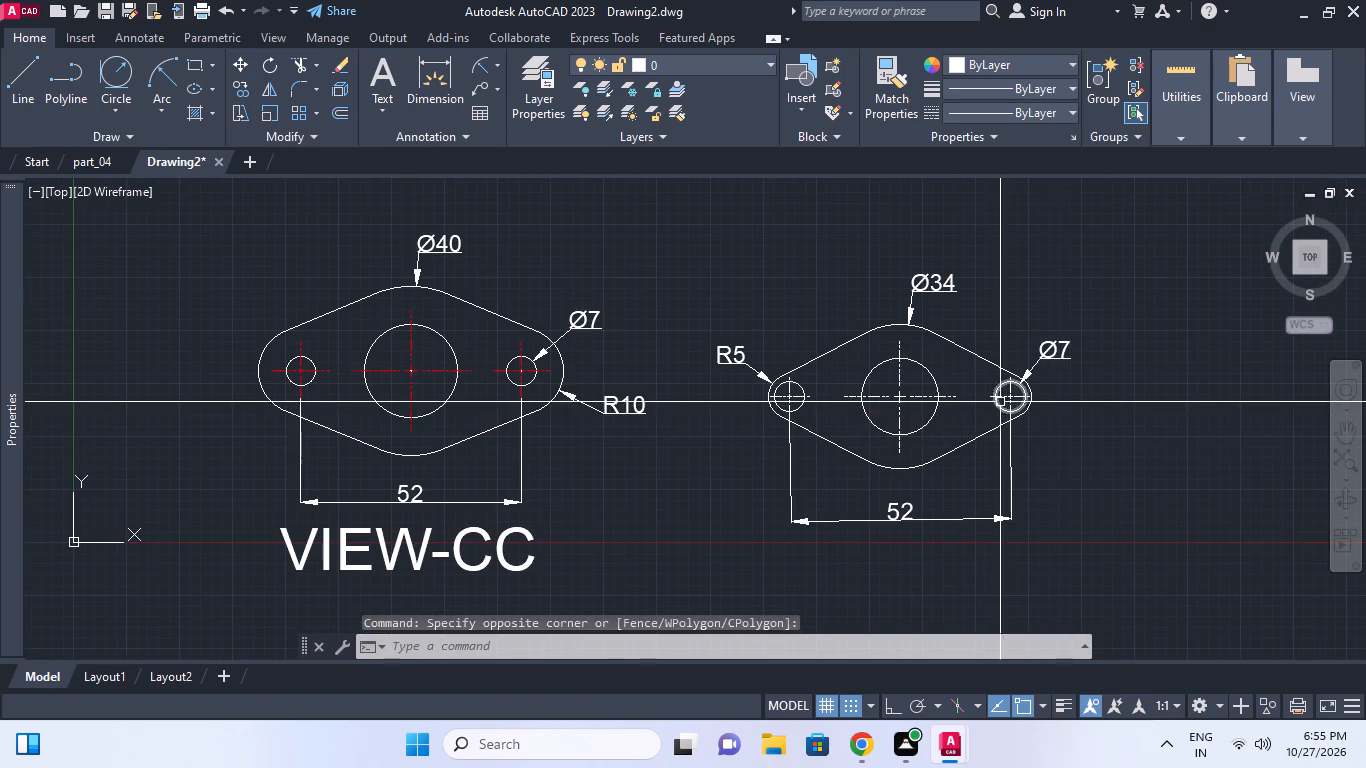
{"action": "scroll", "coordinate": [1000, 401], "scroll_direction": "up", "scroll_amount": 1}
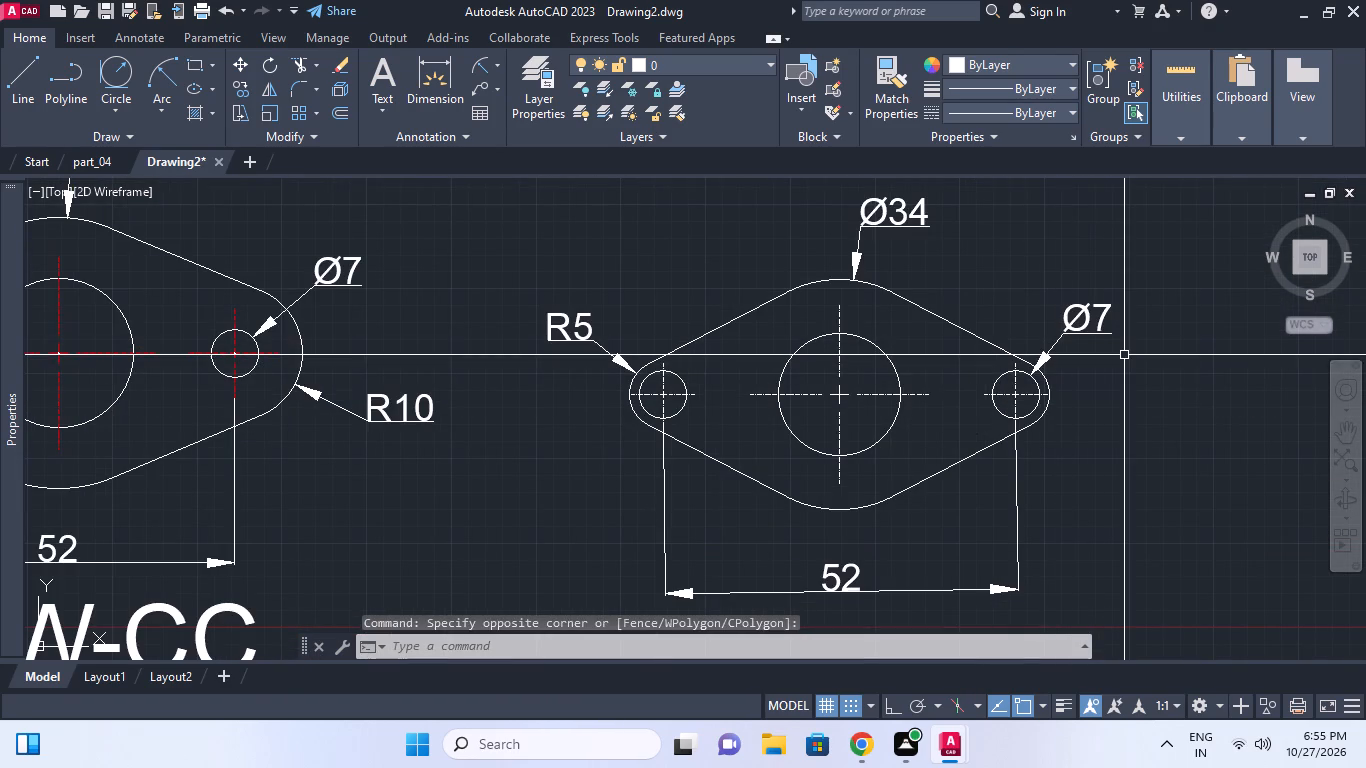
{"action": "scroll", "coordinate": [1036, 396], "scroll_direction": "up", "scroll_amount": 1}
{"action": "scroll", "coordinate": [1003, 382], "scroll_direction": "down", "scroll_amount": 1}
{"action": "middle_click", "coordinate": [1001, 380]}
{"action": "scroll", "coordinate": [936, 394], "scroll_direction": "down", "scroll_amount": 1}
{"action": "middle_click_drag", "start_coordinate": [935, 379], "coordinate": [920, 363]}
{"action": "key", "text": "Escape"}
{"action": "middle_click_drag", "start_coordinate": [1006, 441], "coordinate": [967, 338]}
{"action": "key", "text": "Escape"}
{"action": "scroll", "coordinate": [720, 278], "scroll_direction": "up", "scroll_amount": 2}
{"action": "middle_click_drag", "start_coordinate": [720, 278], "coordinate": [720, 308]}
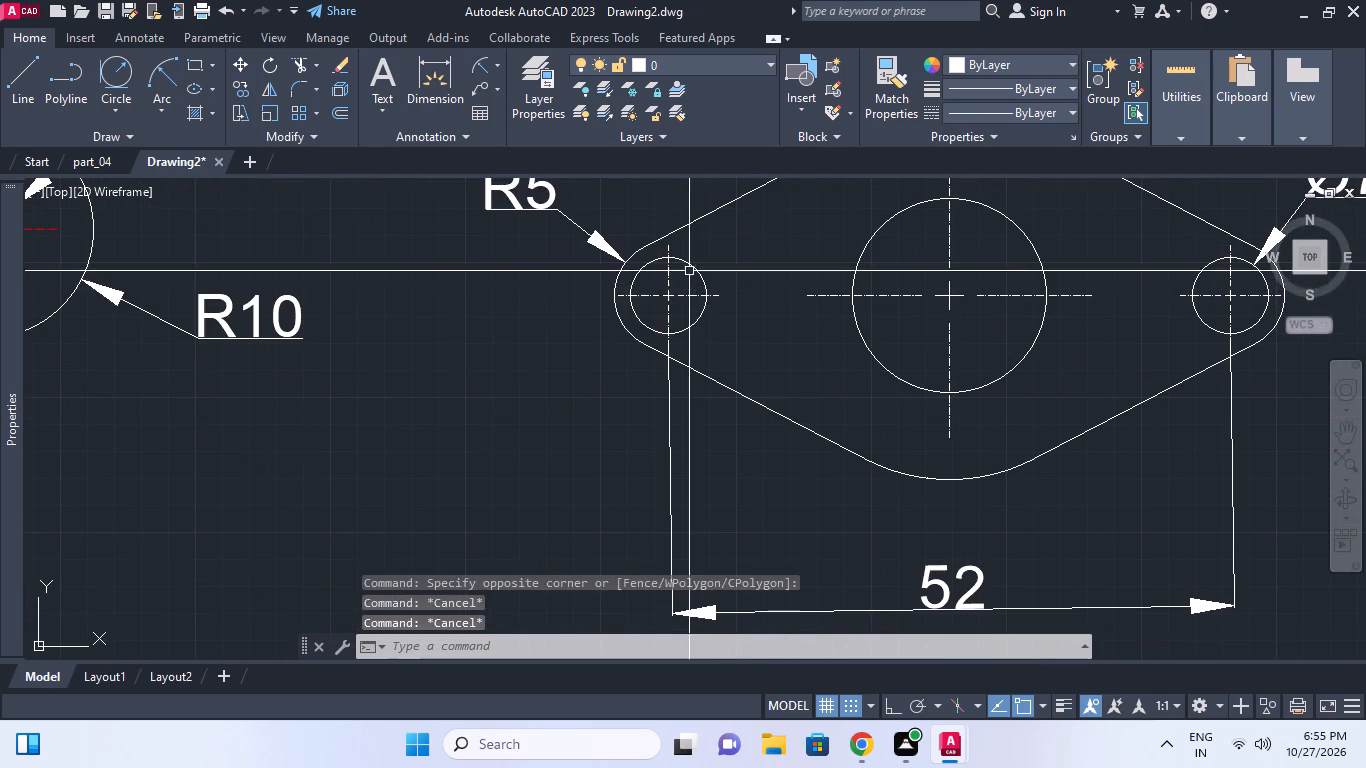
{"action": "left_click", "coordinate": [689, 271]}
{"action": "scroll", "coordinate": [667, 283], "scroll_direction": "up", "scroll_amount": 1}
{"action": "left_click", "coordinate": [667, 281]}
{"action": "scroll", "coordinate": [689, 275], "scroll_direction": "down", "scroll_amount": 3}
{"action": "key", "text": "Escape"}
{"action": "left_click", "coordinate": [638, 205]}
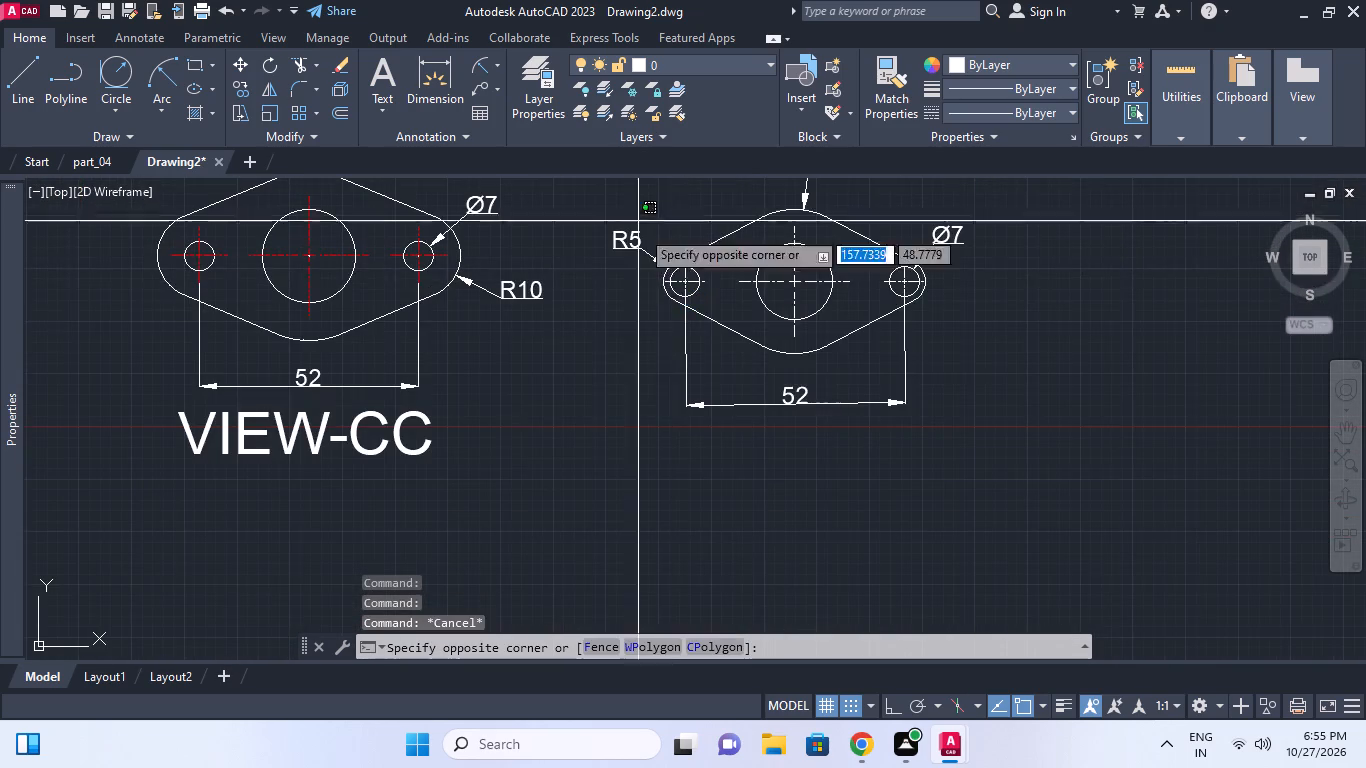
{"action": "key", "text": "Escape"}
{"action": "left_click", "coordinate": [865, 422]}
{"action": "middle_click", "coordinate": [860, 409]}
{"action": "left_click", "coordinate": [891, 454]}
Erase the entire second flange view, including its outline, holes, center marks and dimensions.
{"action": "left_click", "coordinate": [951, 435]}
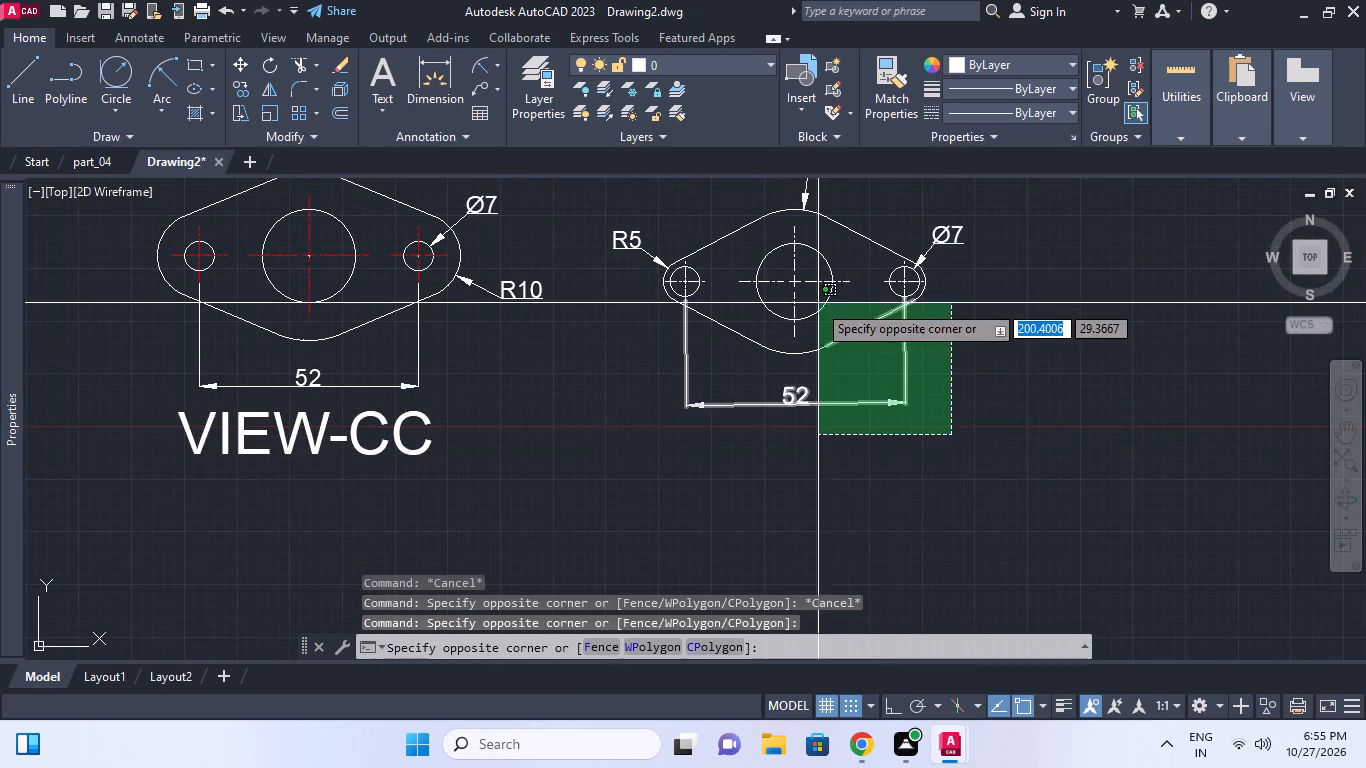
{"action": "middle_click_drag", "start_coordinate": [812, 311], "coordinate": [807, 412]}
{"action": "scroll", "coordinate": [807, 413], "scroll_direction": "down", "scroll_amount": 1}
{"action": "left_click", "coordinate": [702, 274]}
{"action": "key", "text": "e"}
{"action": "key", "text": "space"}
{"action": "key", "text": "Escape"}
{"action": "middle_click_drag", "start_coordinate": [865, 447], "coordinate": [821, 447]}
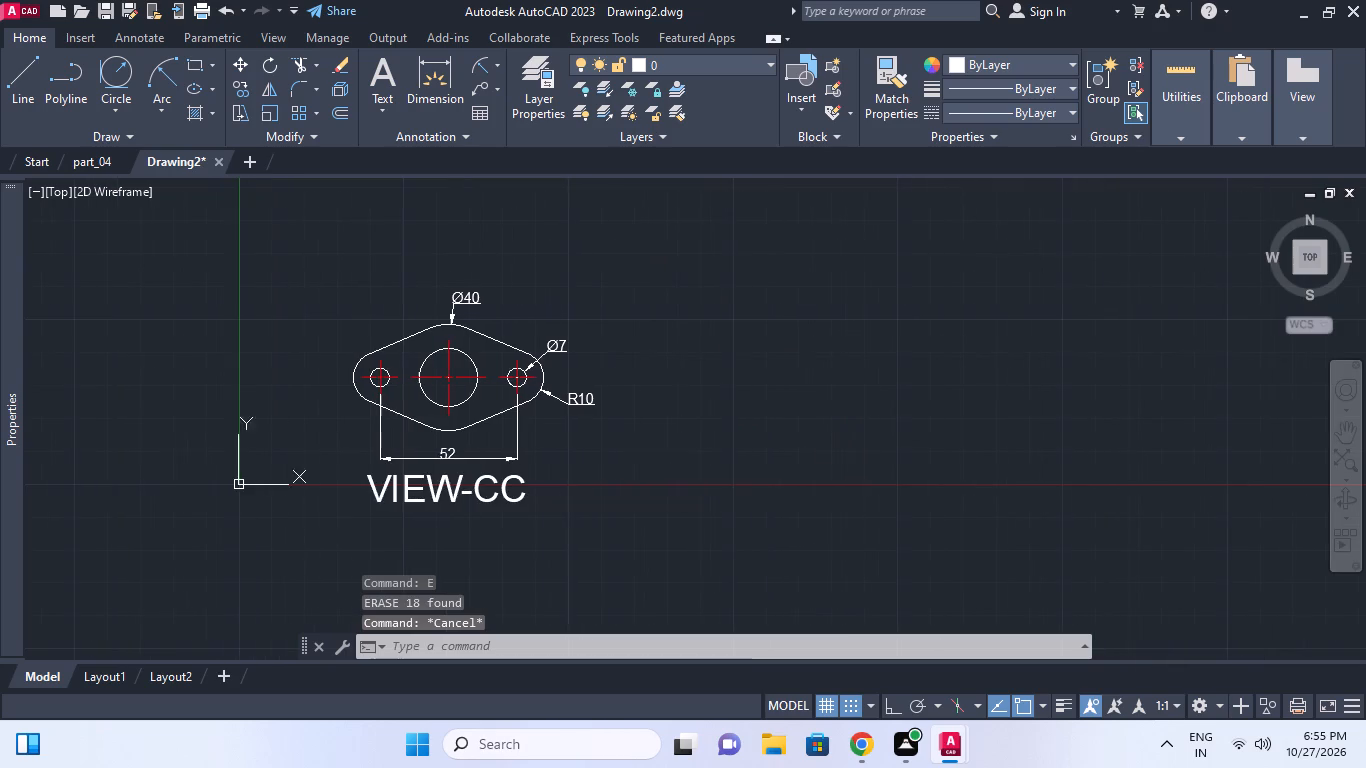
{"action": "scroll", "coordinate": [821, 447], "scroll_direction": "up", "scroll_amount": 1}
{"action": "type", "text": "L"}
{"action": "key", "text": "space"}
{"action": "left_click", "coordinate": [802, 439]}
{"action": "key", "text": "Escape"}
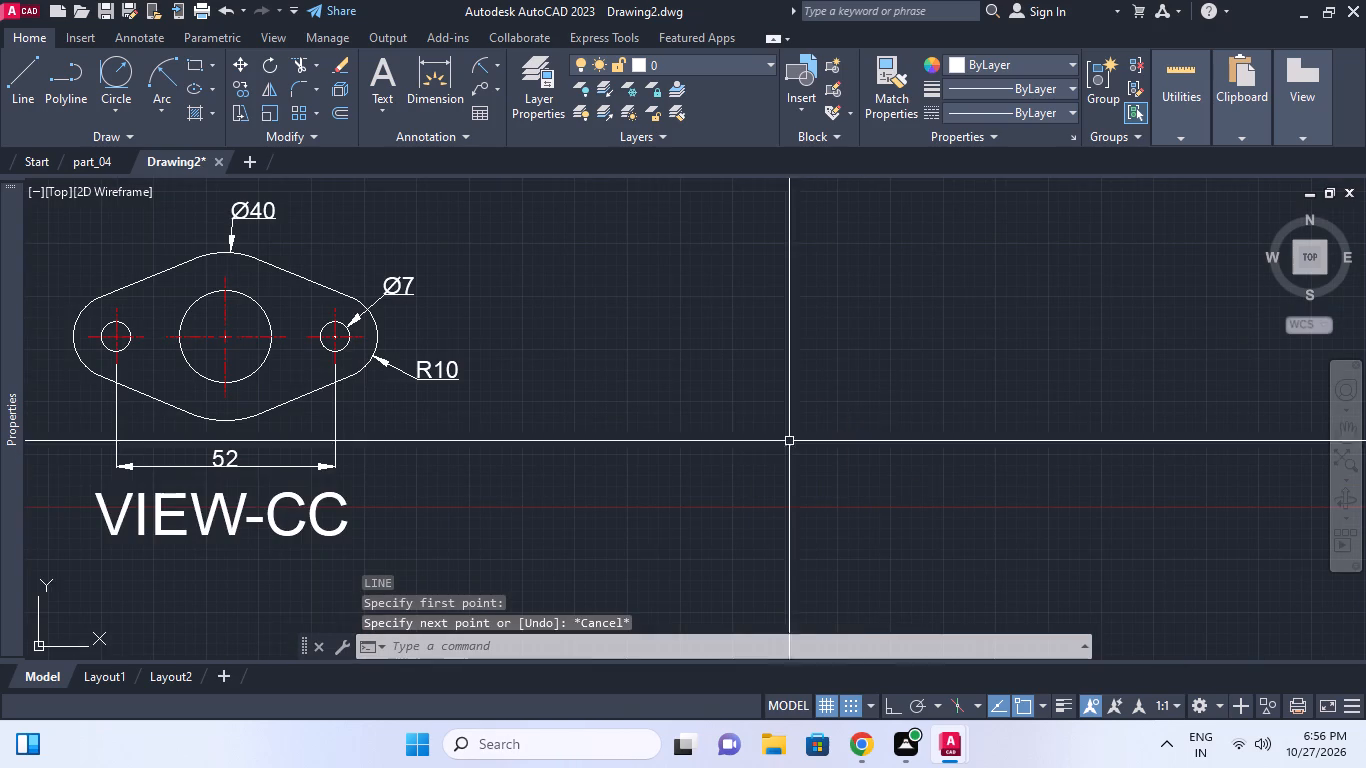
Draw a circle of diameter 34 in the empty area to the right of VIEW-CC.
{"action": "key", "text": "c"}
{"action": "key", "text": "space"}
{"action": "left_click", "coordinate": [781, 373]}
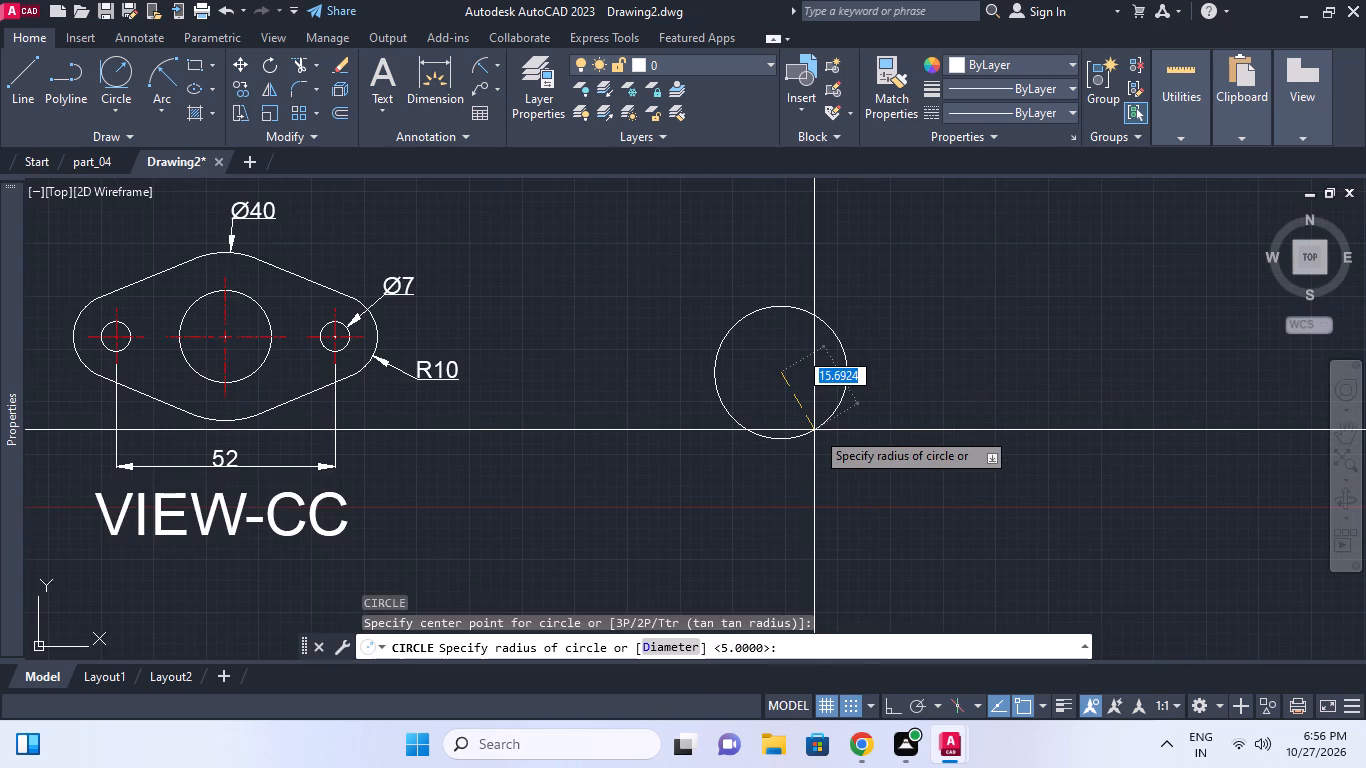
{"action": "type", "text": "D"}
{"action": "key", "text": "space"}
{"action": "type", "text": "34"}
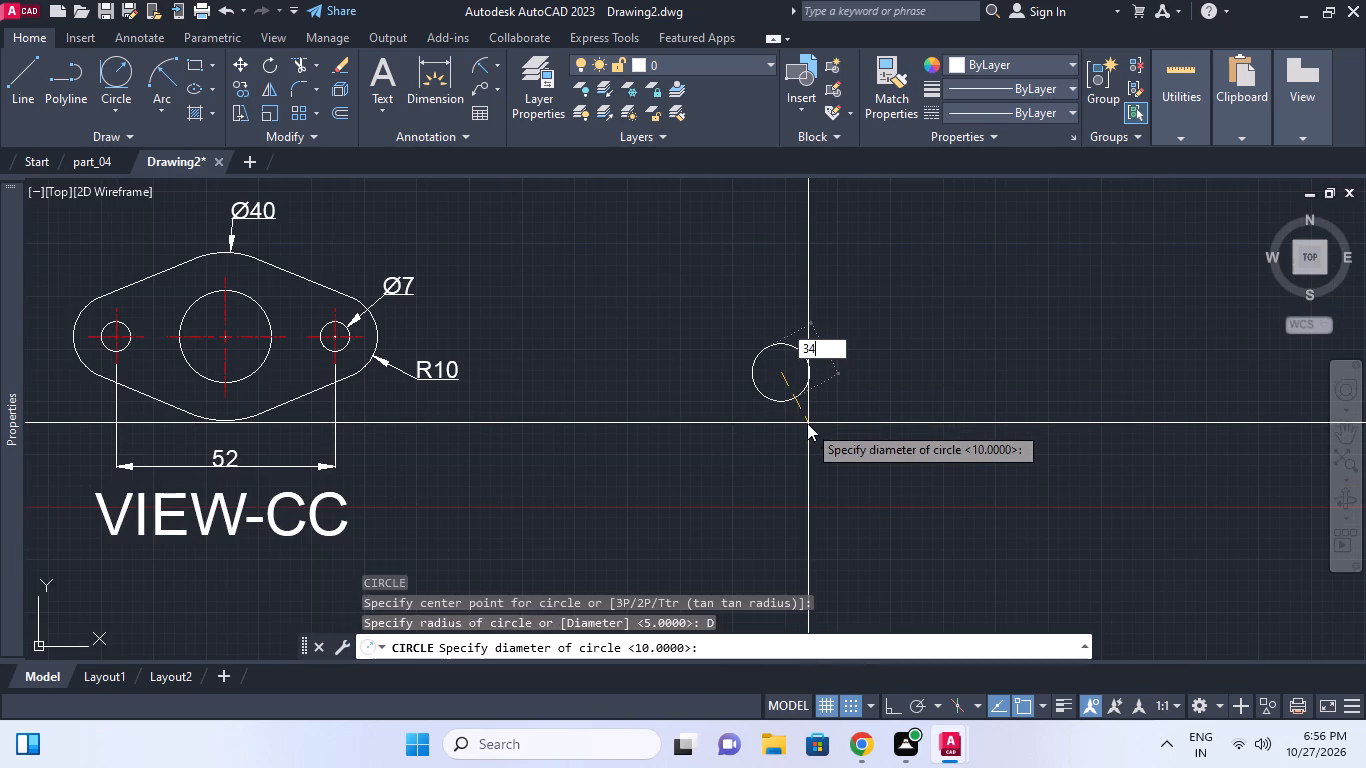
{"action": "key", "text": "Return"}
Draw a circle of diameter 18 concentric with the new 34-diameter circle.
{"action": "key", "text": "space"}
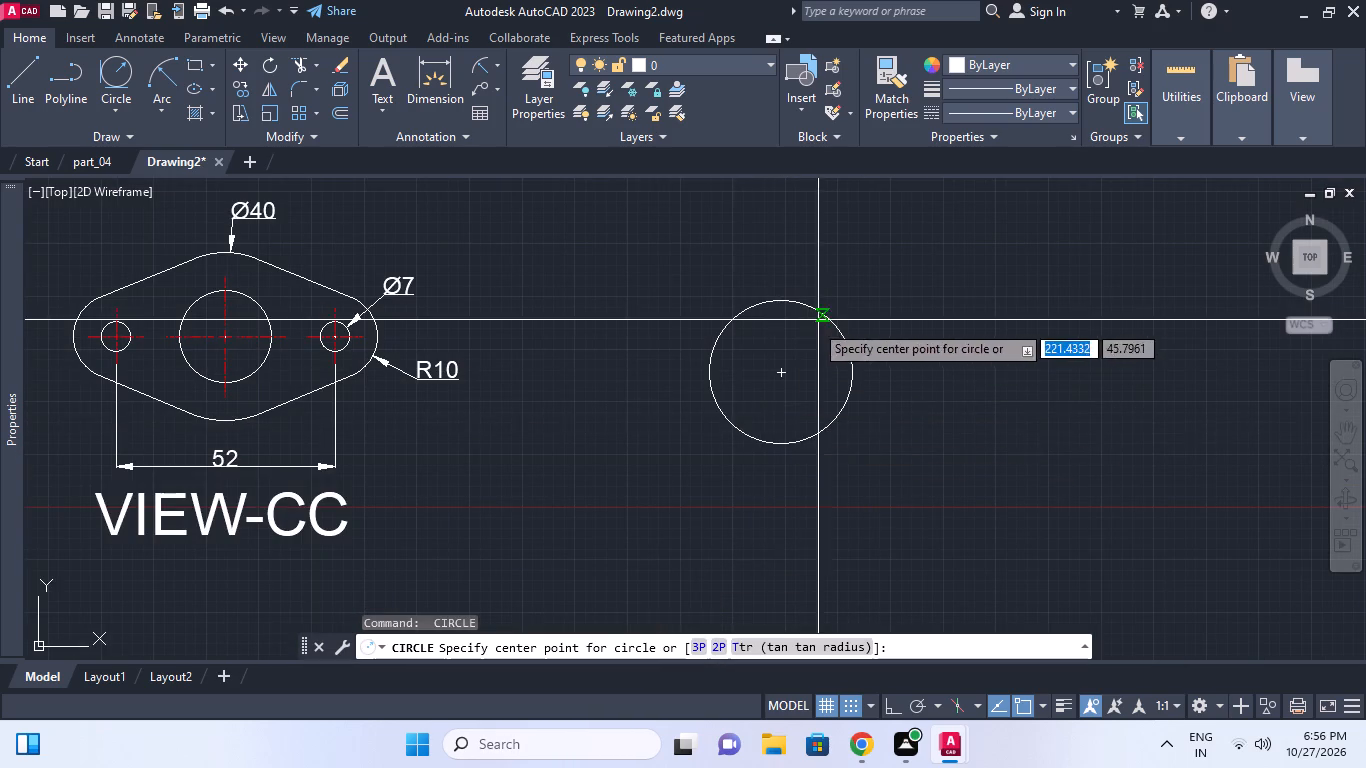
{"action": "left_click", "coordinate": [783, 376]}
{"action": "type", "text": "D 1"}
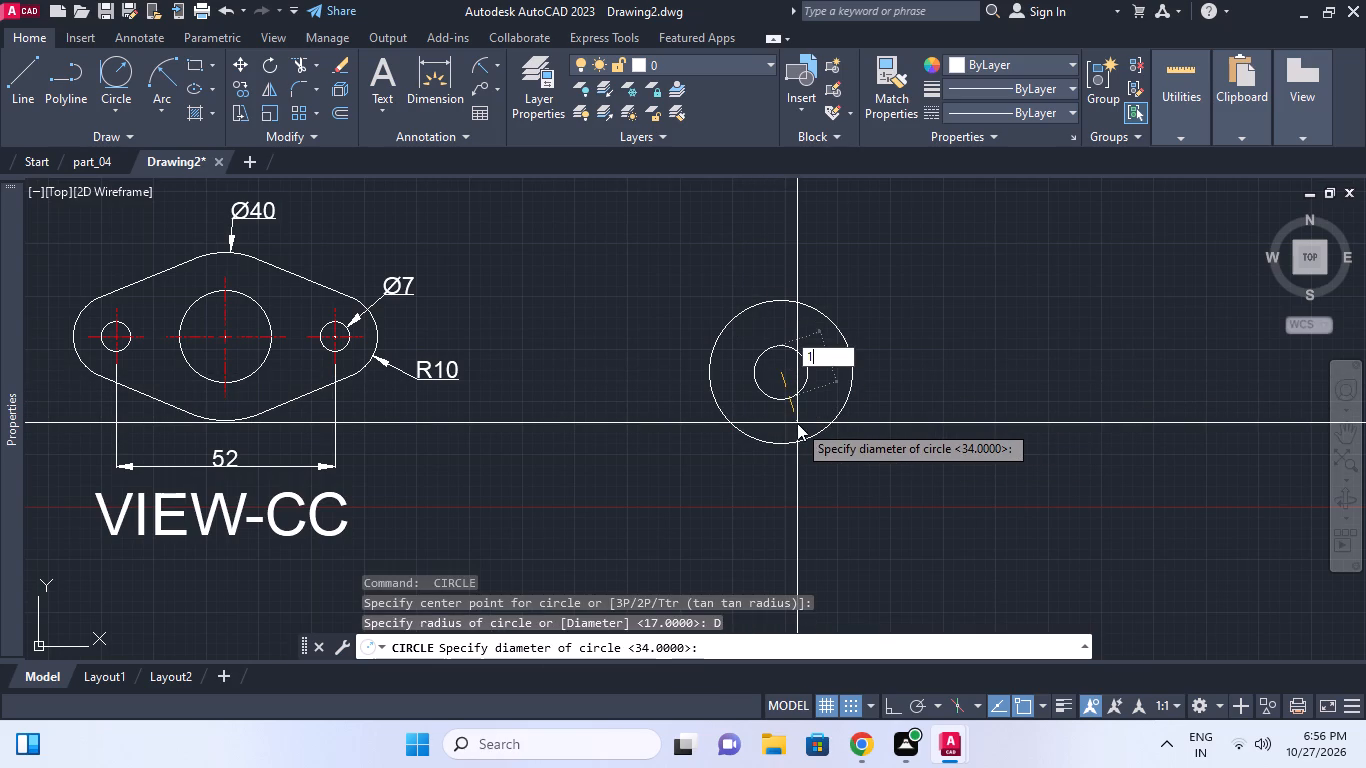
{"action": "type", "text": "8"}
{"action": "key", "text": "space"}
{"action": "key", "text": "Escape"}
{"action": "middle_click_drag", "start_coordinate": [797, 381], "coordinate": [797, 397]}
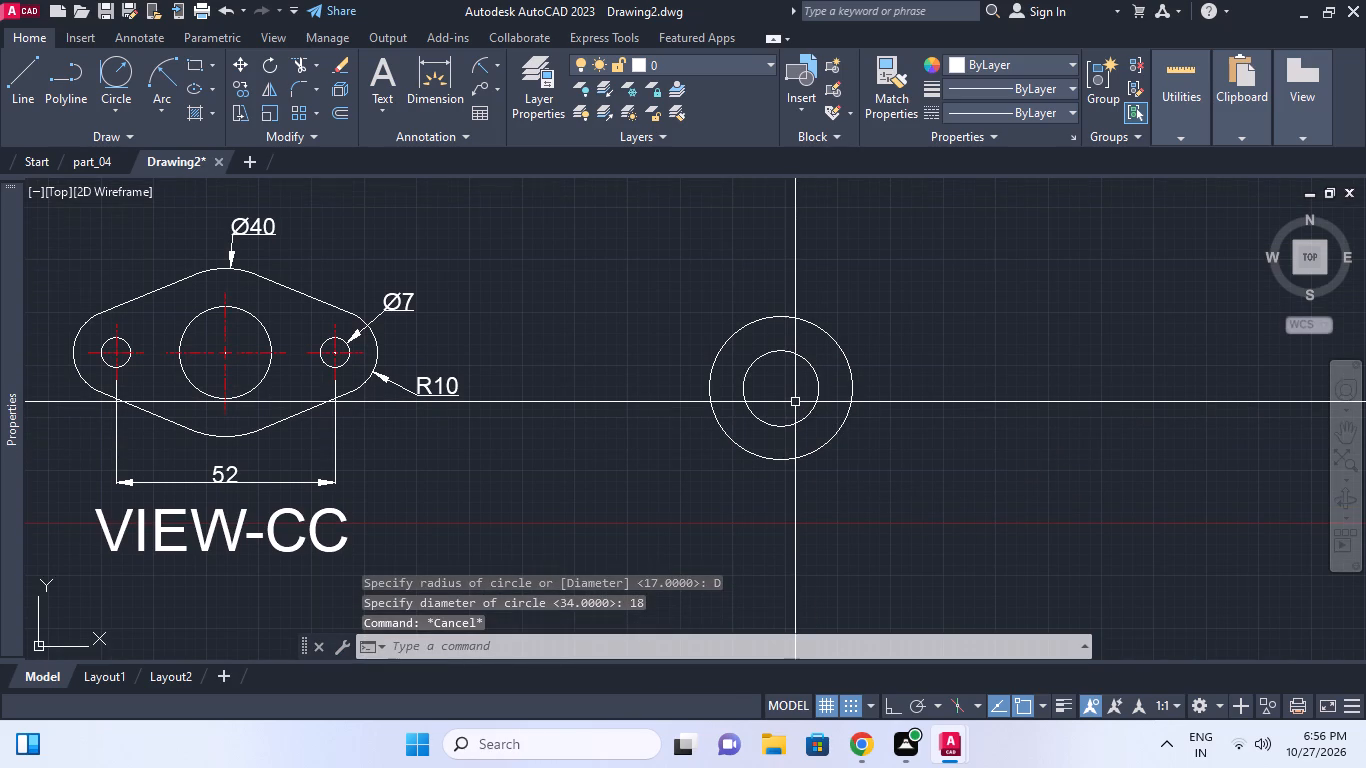
Draw a horizontal construction line through the common center of the two concentric circles.
{"action": "key", "text": "x"}
{"action": "key", "text": "l"}
{"action": "key", "text": "space"}
{"action": "type", "text": "H"}
{"action": "key", "text": "space"}
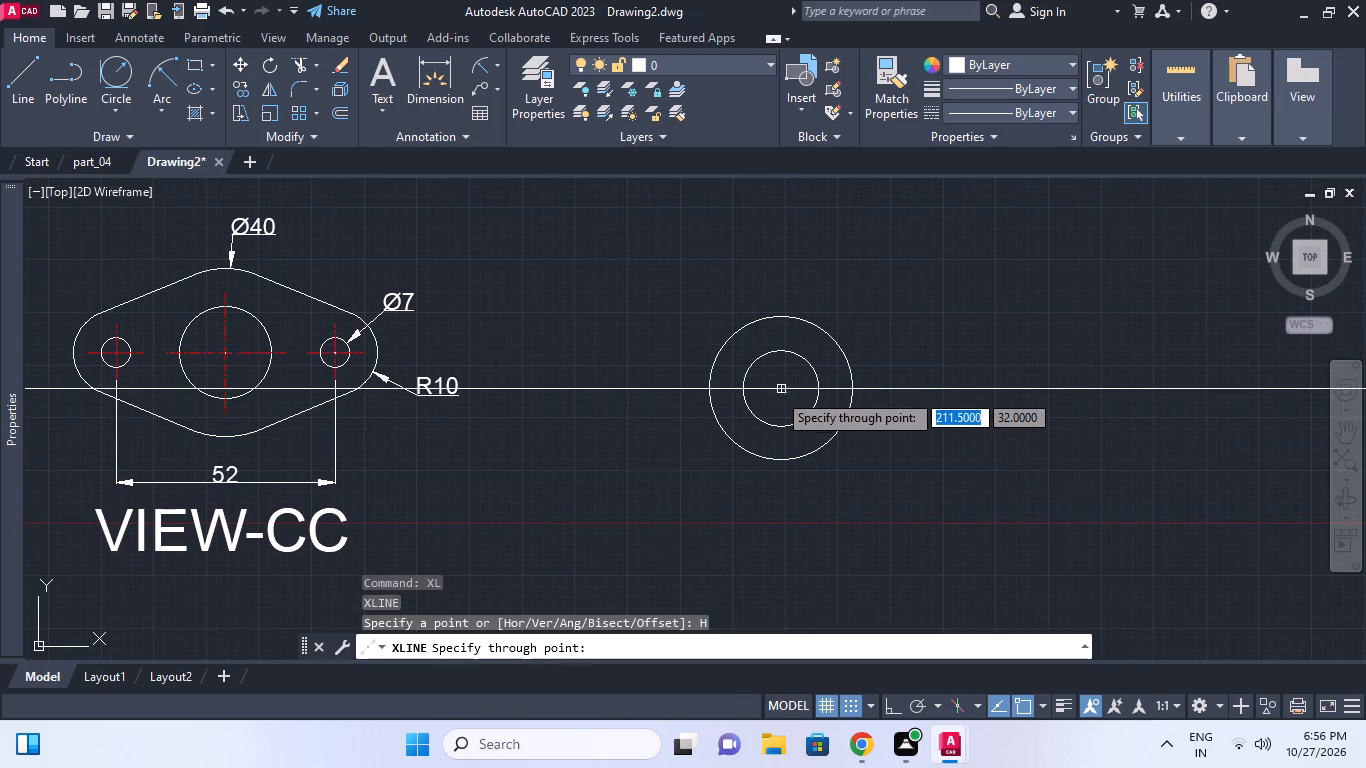
{"action": "left_click", "coordinate": [777, 394]}
{"action": "key", "text": "Escape"}
Draw a vertical construction line through the common center of the two concentric circles.
{"action": "key", "text": "x"}
{"action": "type", "text": "L"}
{"action": "key", "text": "space"}
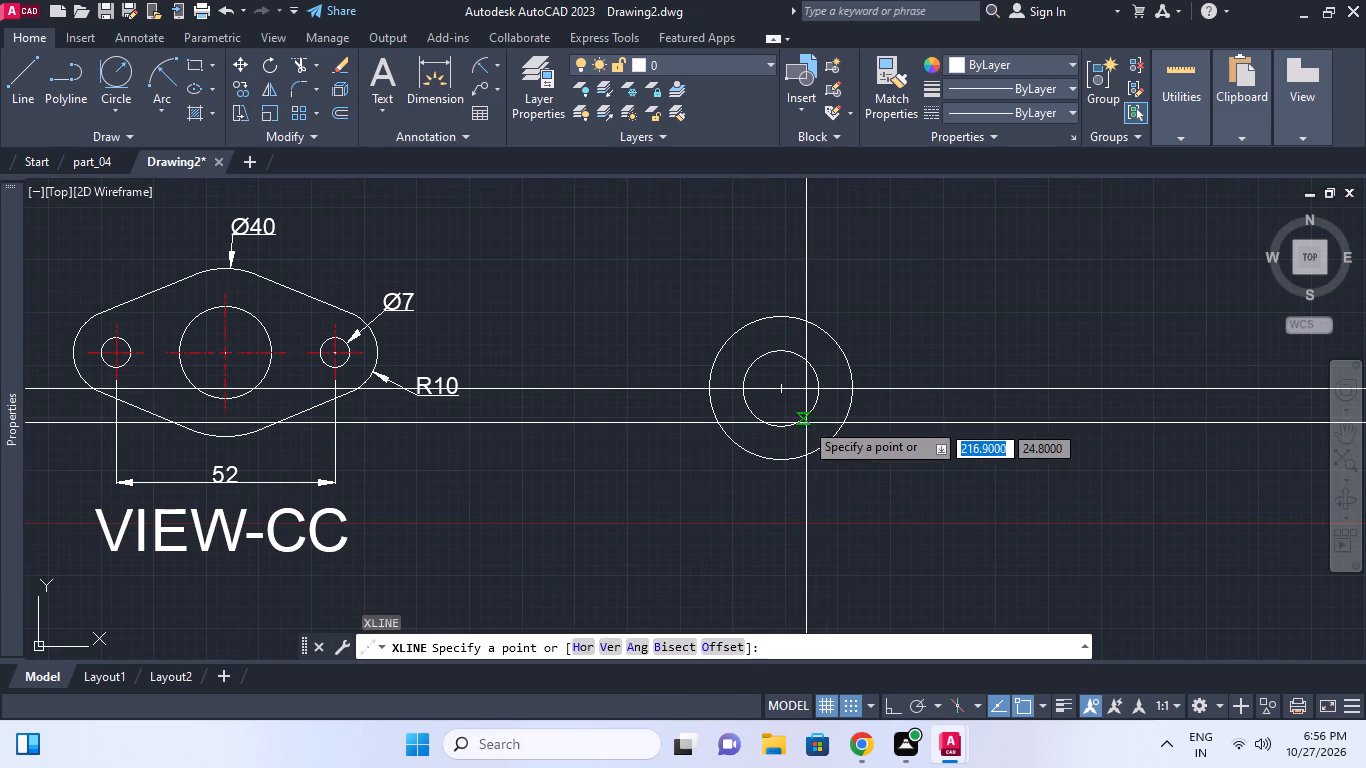
{"action": "key", "text": "v"}
{"action": "key", "text": "space"}
{"action": "left_click", "coordinate": [779, 428]}
{"action": "key", "text": "Escape"}
{"action": "key", "text": "Escape"}
{"action": "middle_click", "coordinate": [814, 364]}
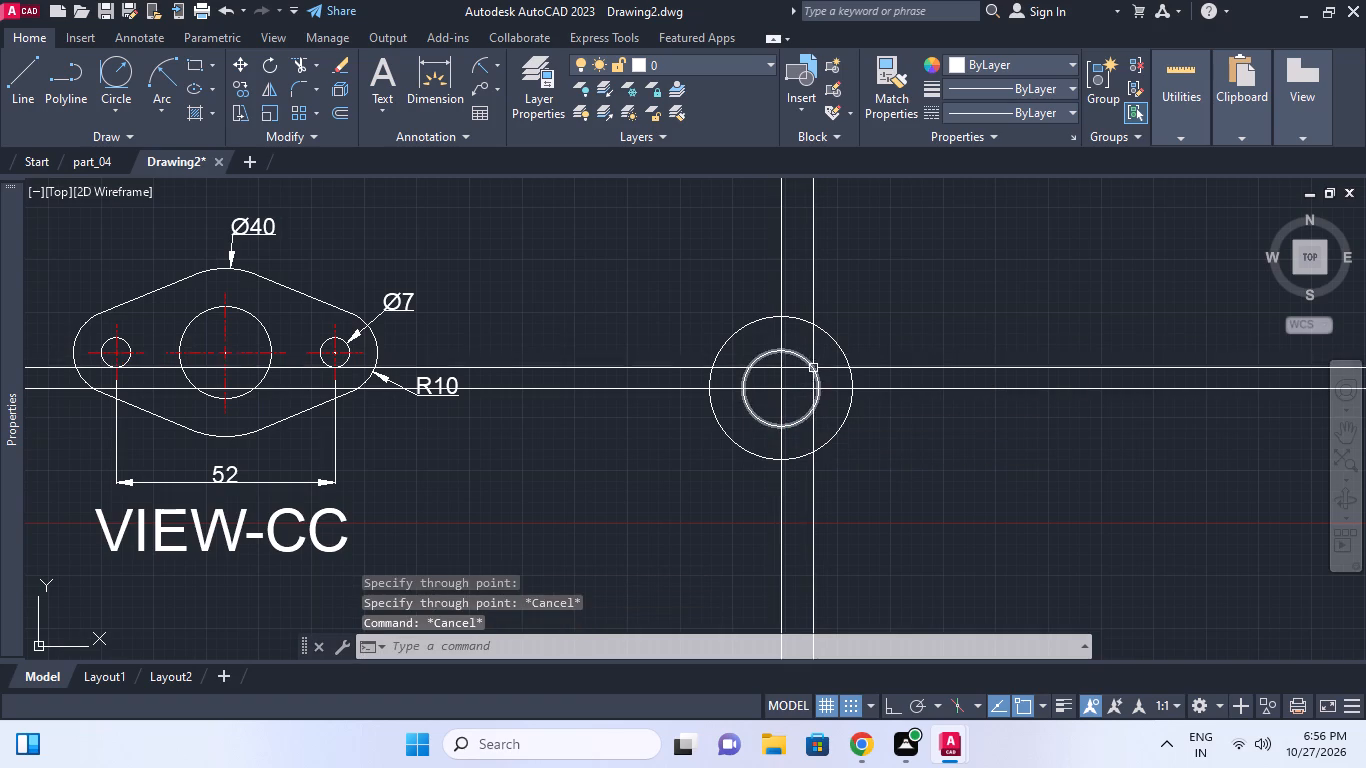
Offset the vertical construction line by 52/2 to both sides of the concentric circles.
{"action": "type", "text": "O"}
{"action": "key", "text": "space"}
{"action": "type", "text": "52/2"}
{"action": "key", "text": "Return"}
{"action": "left_click", "coordinate": [779, 408]}
{"action": "left_click", "coordinate": [767, 399]}
{"action": "left_click", "coordinate": [773, 404]}
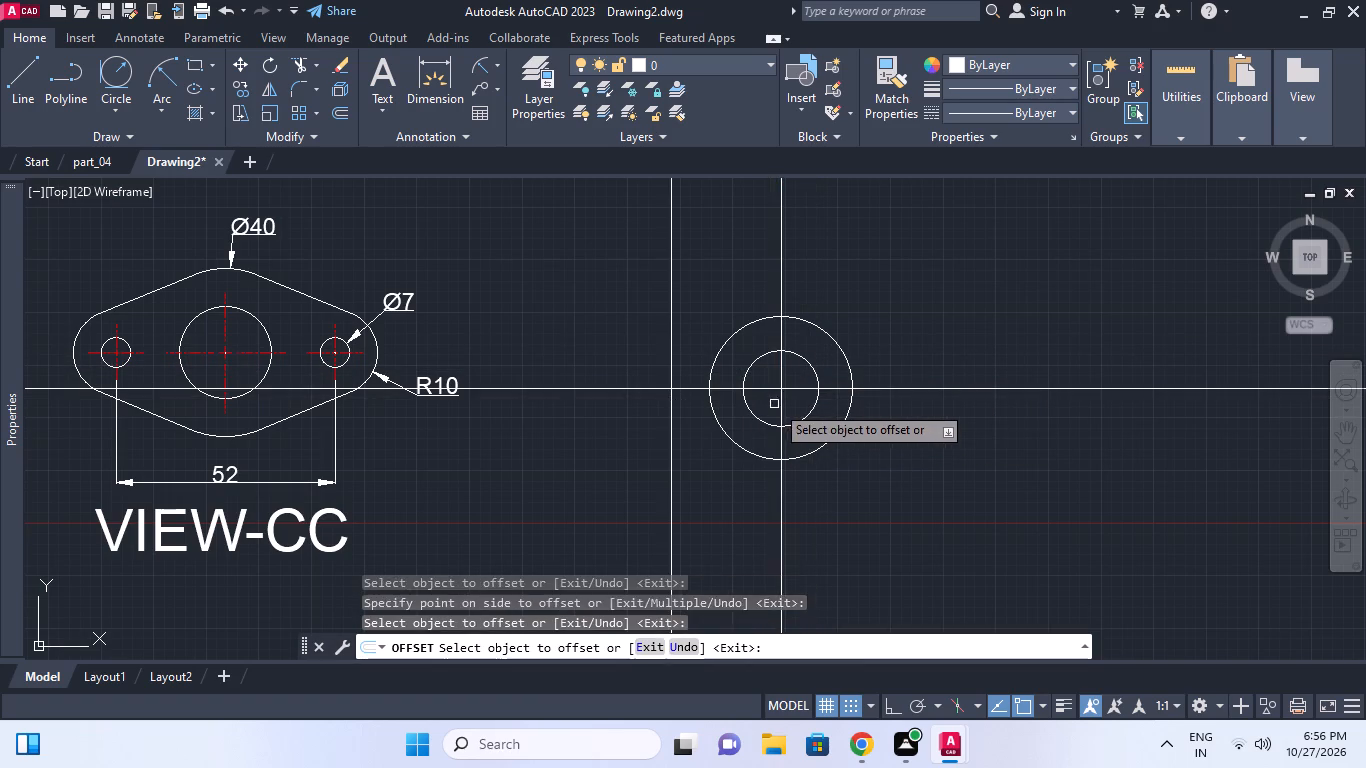
{"action": "left_click", "coordinate": [786, 404]}
{"action": "left_click", "coordinate": [824, 404]}
{"action": "double_click", "coordinate": [777, 408]}
{"action": "left_click", "coordinate": [857, 397]}
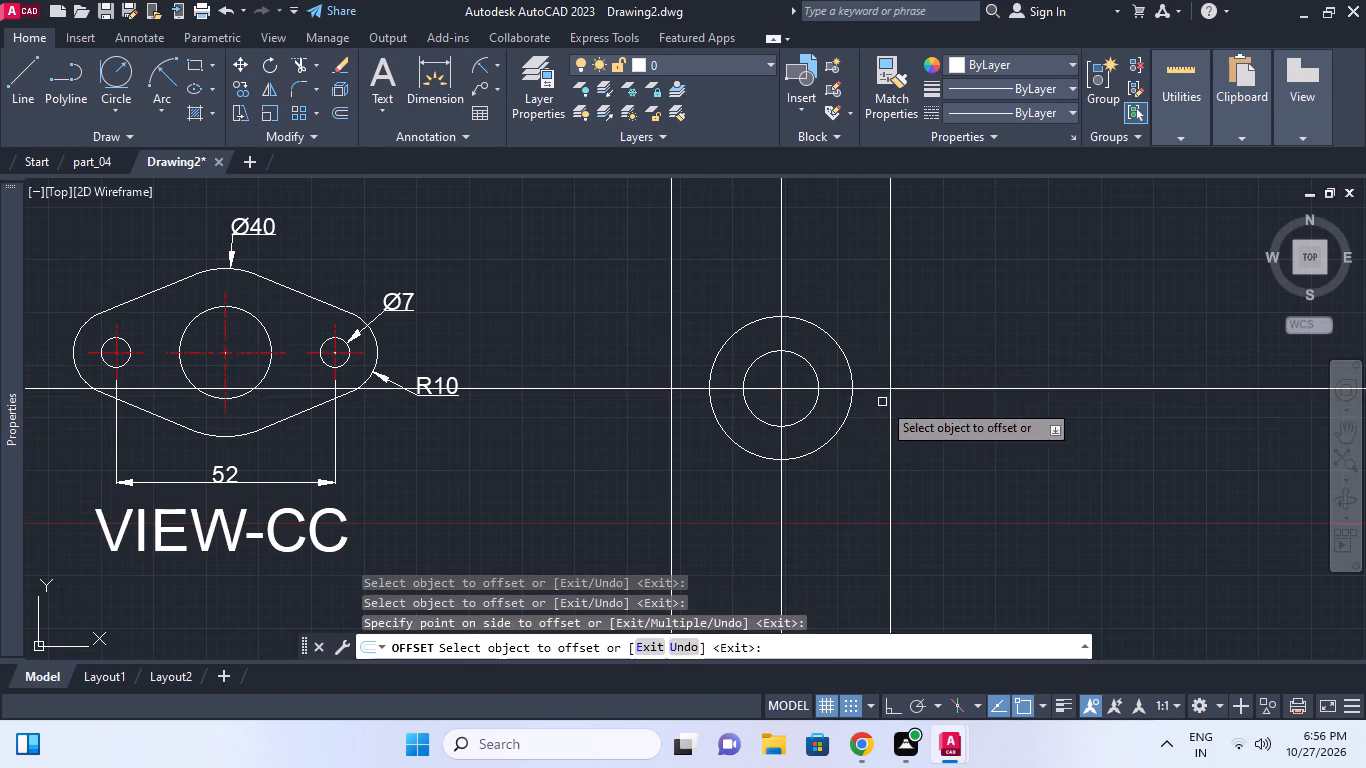
{"action": "key", "text": "Escape"}
{"action": "middle_click", "coordinate": [785, 378]}
{"action": "key", "text": "Escape"}
{"action": "middle_click", "coordinate": [781, 415]}
Draw a circle of diameter 7 at each intersection of the offset lines with the horizontal construction line.
{"action": "key", "text": "c"}
{"action": "key", "text": "space"}
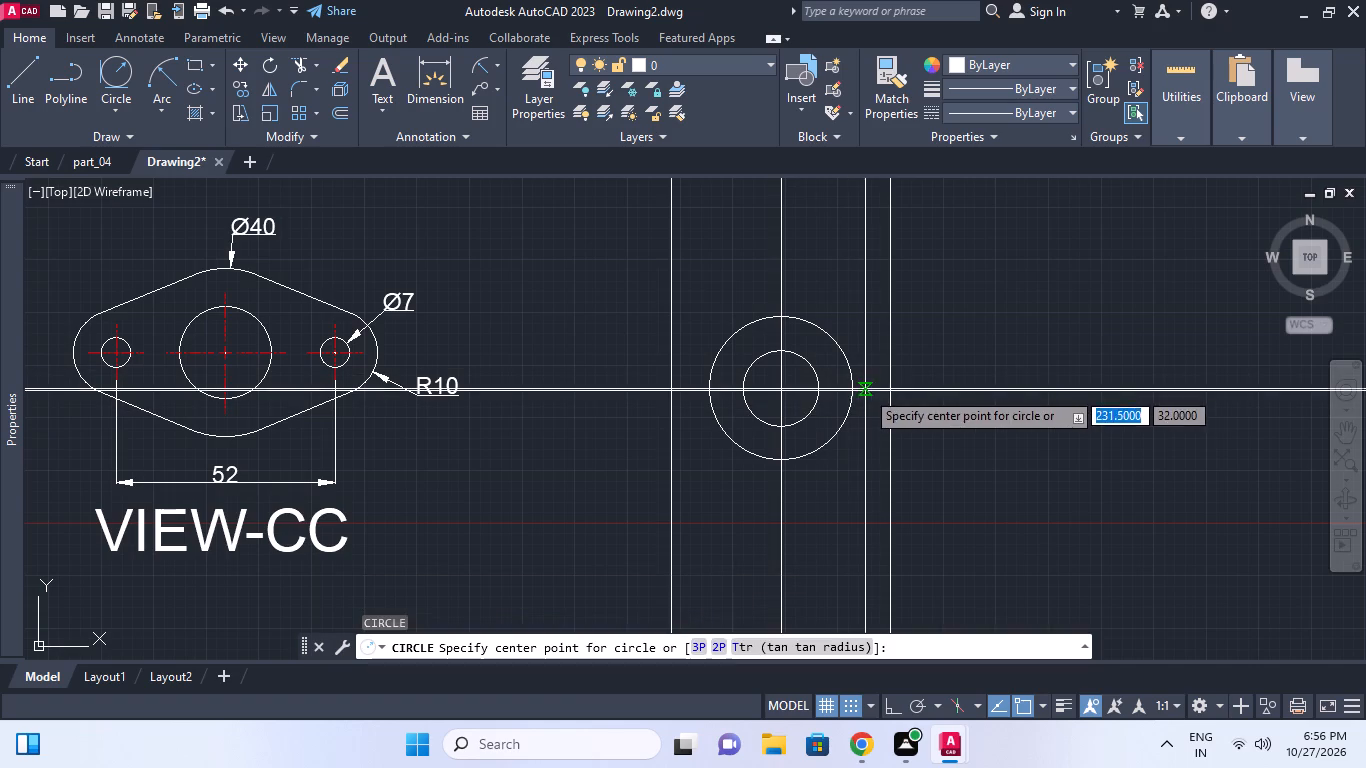
{"action": "left_click", "coordinate": [886, 390]}
{"action": "type", "text": "D"}
{"action": "key", "text": "space"}
{"action": "type", "text": "7"}
{"action": "key", "text": "space"}
{"action": "key", "text": "space"}
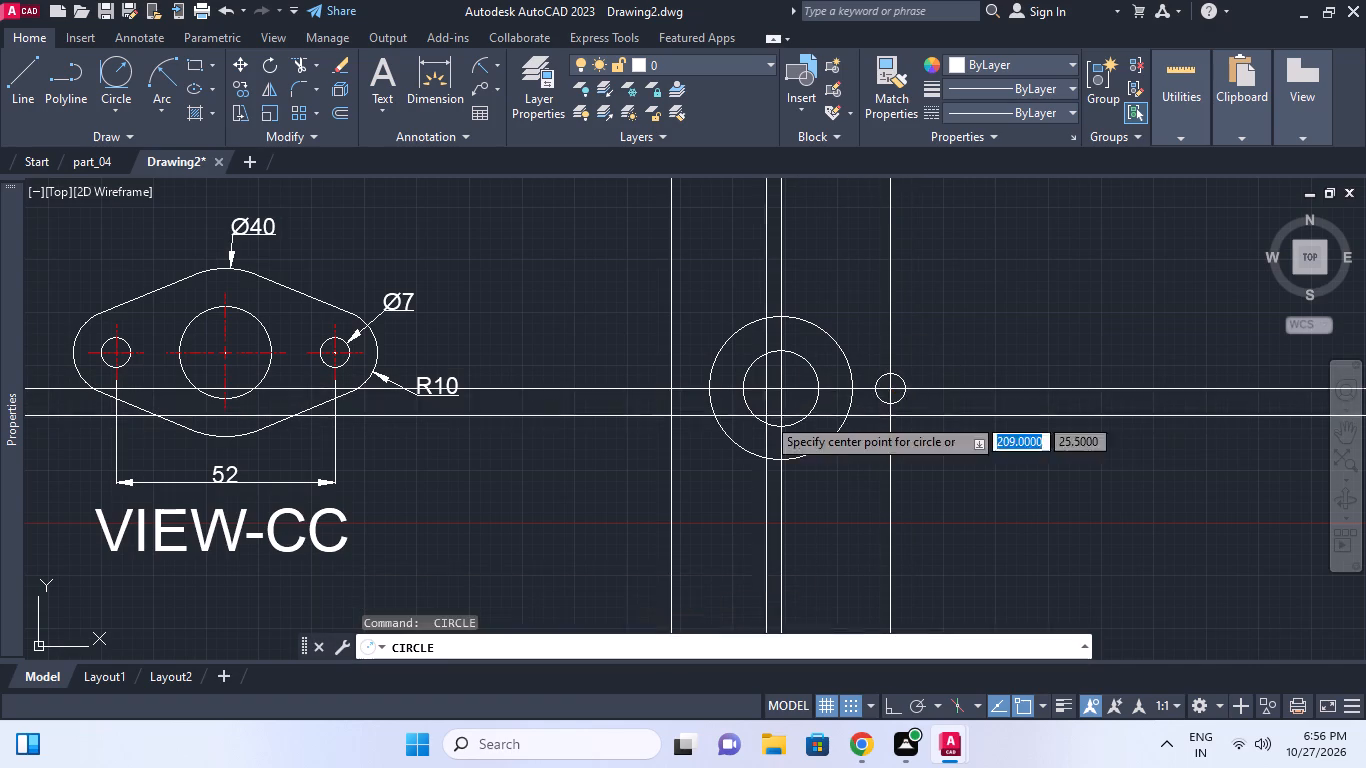
{"action": "left_click", "coordinate": [674, 384]}
{"action": "type", "text": "D 7"}
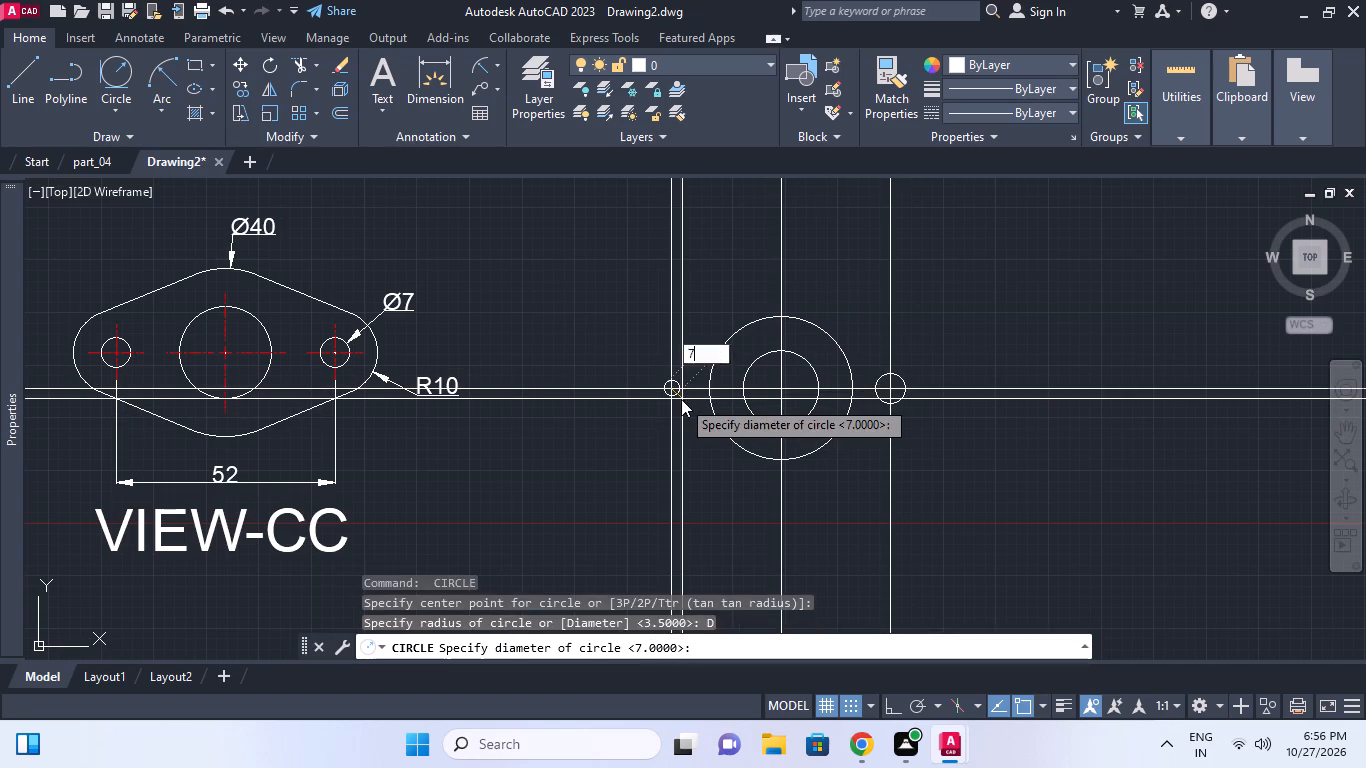
{"action": "key", "text": "space"}
Draw a circle of radius 10 concentric with each of the two 7-diameter end holes.
{"action": "key", "text": "space"}
{"action": "left_click", "coordinate": [671, 391]}
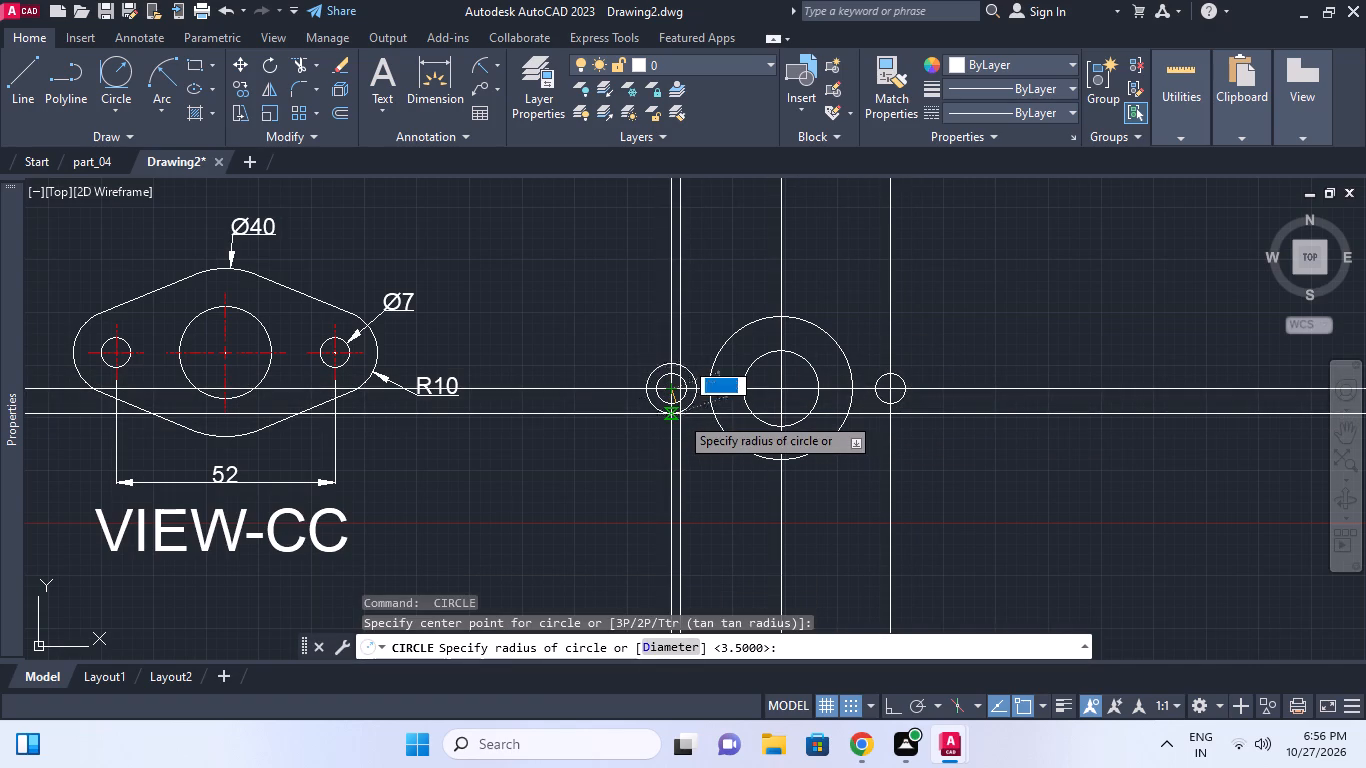
{"action": "type", "text": "10"}
{"action": "key", "text": "Return"}
{"action": "key", "text": "space"}
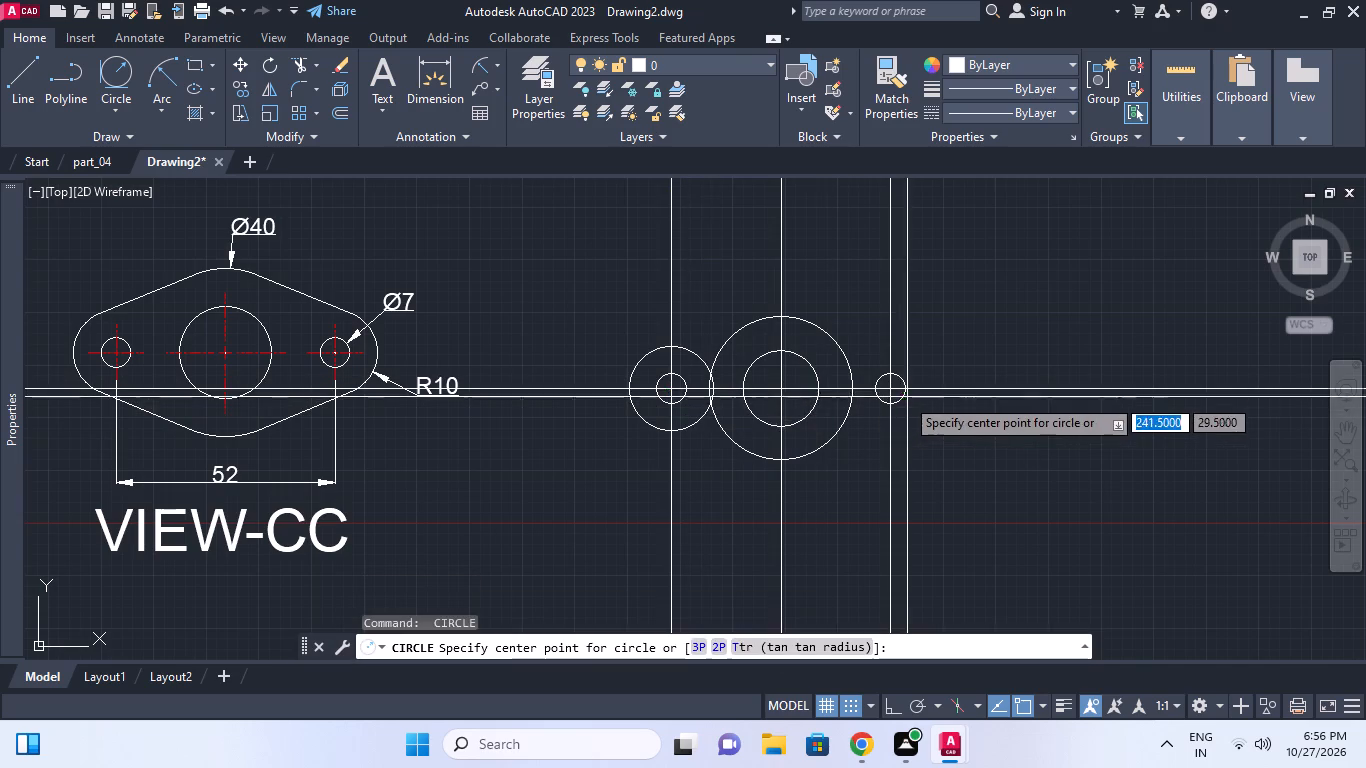
{"action": "left_click", "coordinate": [886, 392]}
{"action": "key", "text": "1"}
{"action": "key", "text": "0"}
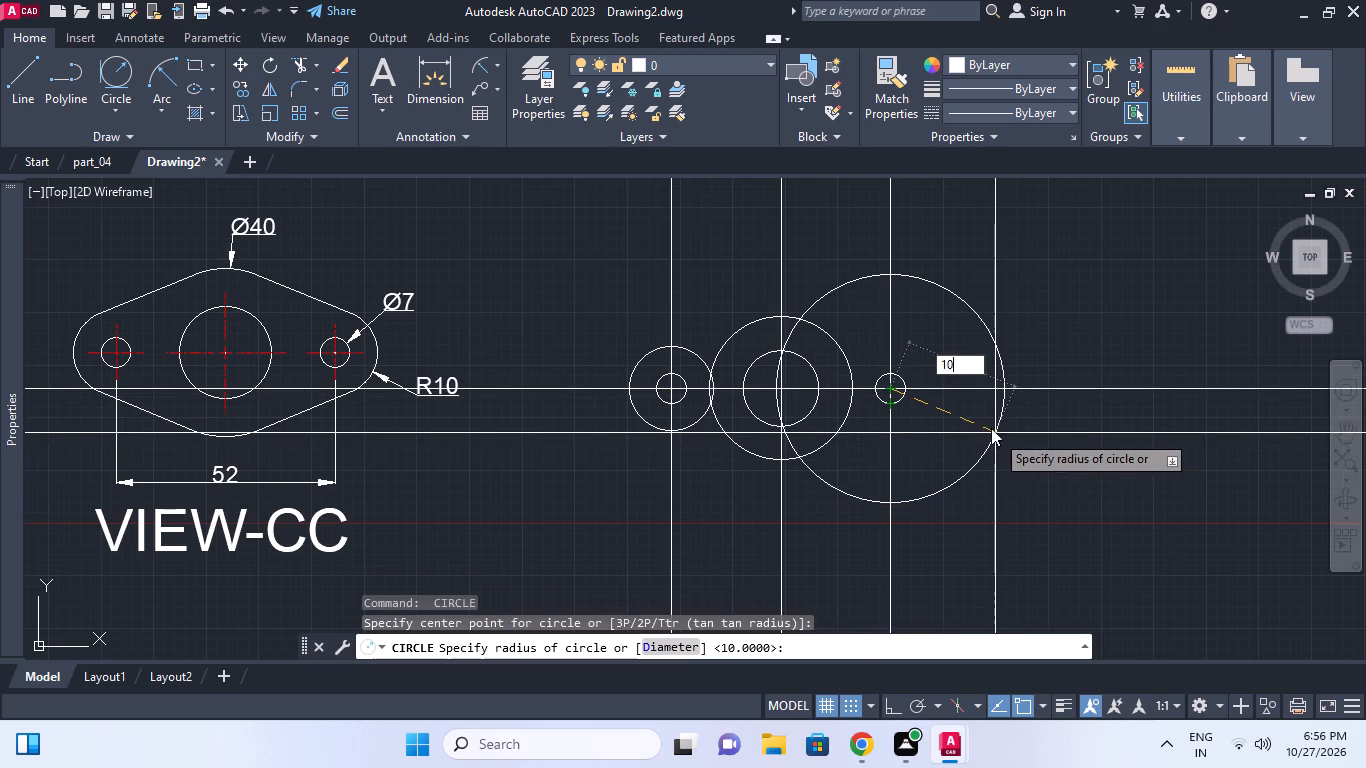
{"action": "key", "text": "Return"}
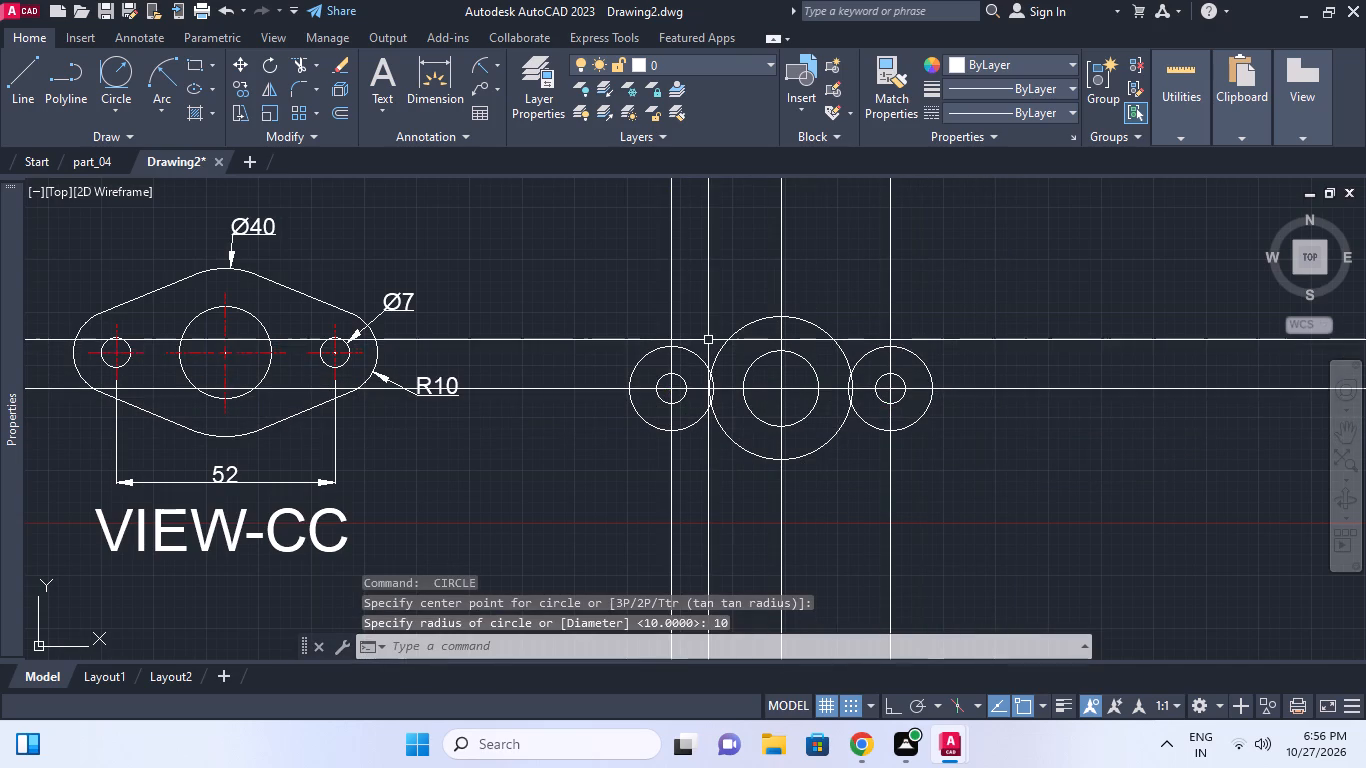
Erase the three vertical construction lines and the horizontal one, keeping all the circles.
{"action": "middle_click_drag", "start_coordinate": [729, 373], "coordinate": [732, 399]}
{"action": "middle_click", "coordinate": [694, 377]}
{"action": "scroll", "coordinate": [664, 387], "scroll_direction": "up", "scroll_amount": 1}
{"action": "key", "text": "Escape"}
{"action": "middle_click_drag", "start_coordinate": [705, 370], "coordinate": [701, 312]}
{"action": "scroll", "coordinate": [705, 368], "scroll_direction": "down", "scroll_amount": 1}
{"action": "key", "text": "e"}
{"action": "key", "text": "space"}
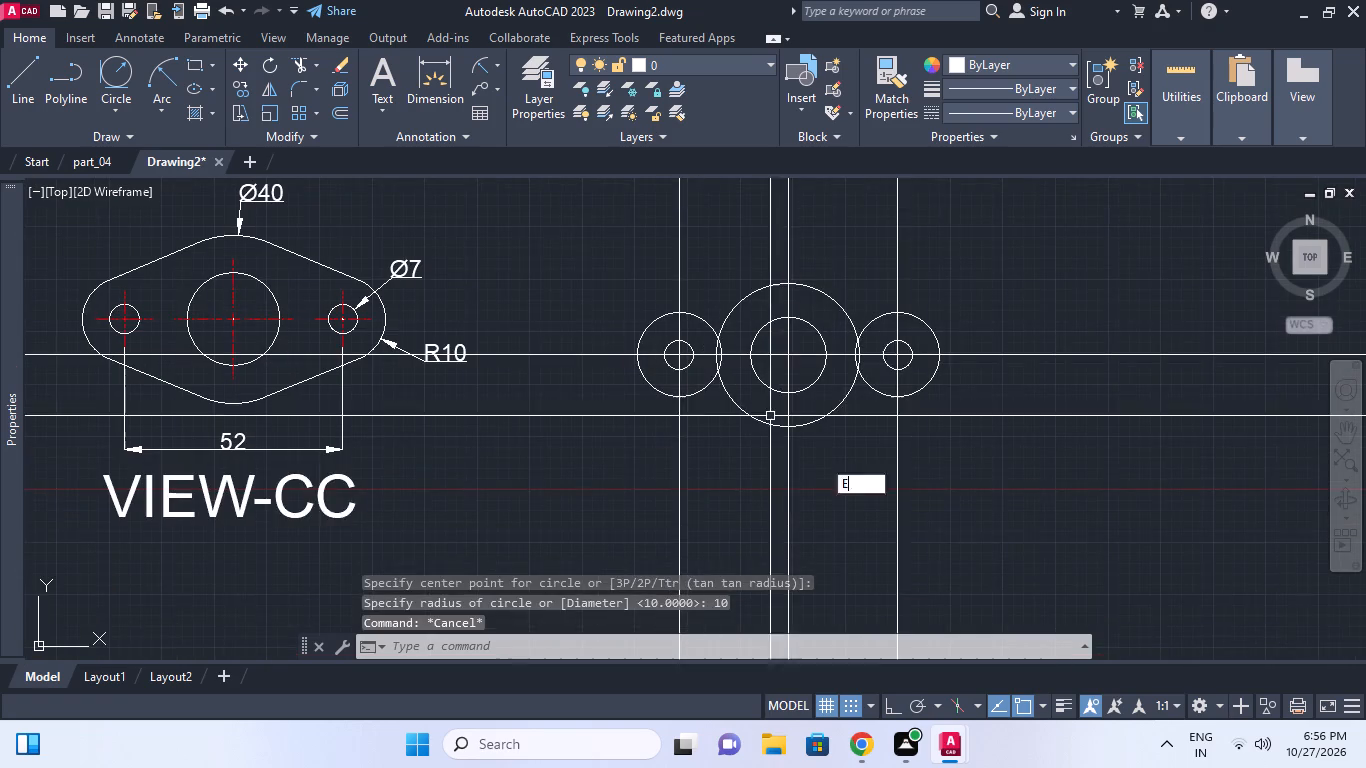
{"action": "left_click", "coordinate": [954, 516]}
{"action": "left_click", "coordinate": [573, 478]}
{"action": "right_click", "coordinate": [573, 478]}
{"action": "key", "text": "space"}
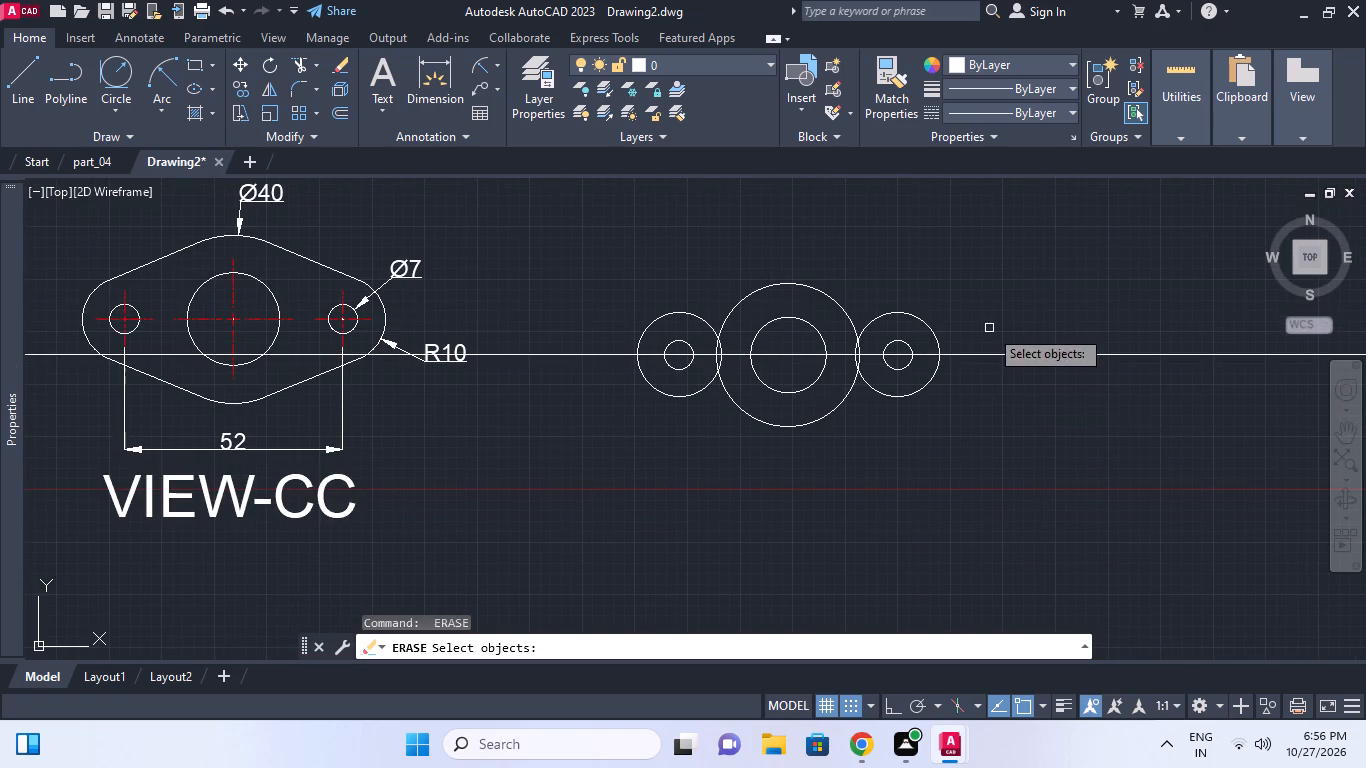
{"action": "left_click", "coordinate": [1006, 373]}
{"action": "left_click", "coordinate": [987, 323]}
{"action": "right_click", "coordinate": [987, 323]}
{"action": "middle_click_drag", "start_coordinate": [872, 348], "coordinate": [819, 390]}
{"action": "key", "text": "Escape"}
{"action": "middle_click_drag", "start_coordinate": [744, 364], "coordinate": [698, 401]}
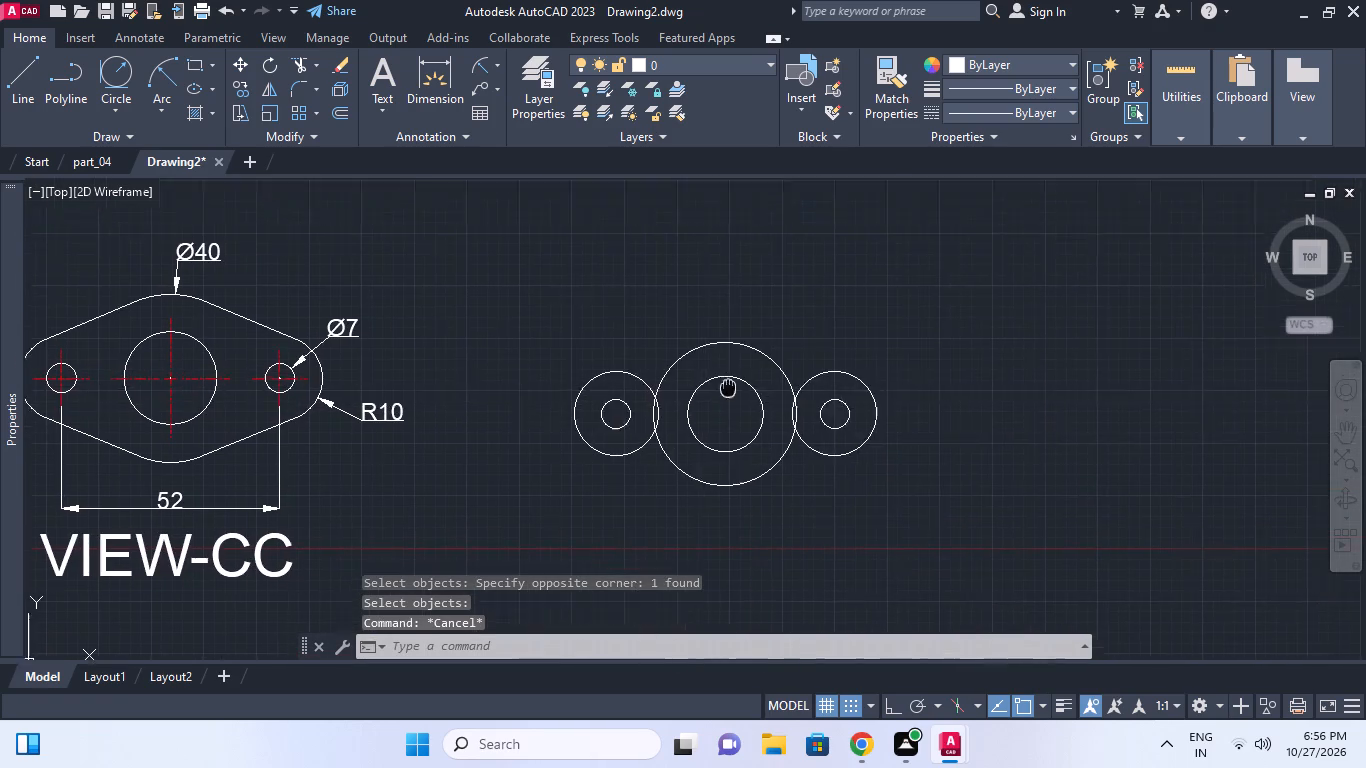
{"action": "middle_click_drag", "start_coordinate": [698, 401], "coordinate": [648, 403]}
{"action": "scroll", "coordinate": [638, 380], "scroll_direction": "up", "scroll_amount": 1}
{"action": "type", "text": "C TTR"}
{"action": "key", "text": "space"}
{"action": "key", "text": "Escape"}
Draw a line tangent to the tops of the left radius-10 circle and the central 34-diameter circle.
{"action": "middle_click_drag", "start_coordinate": [596, 388], "coordinate": [640, 394]}
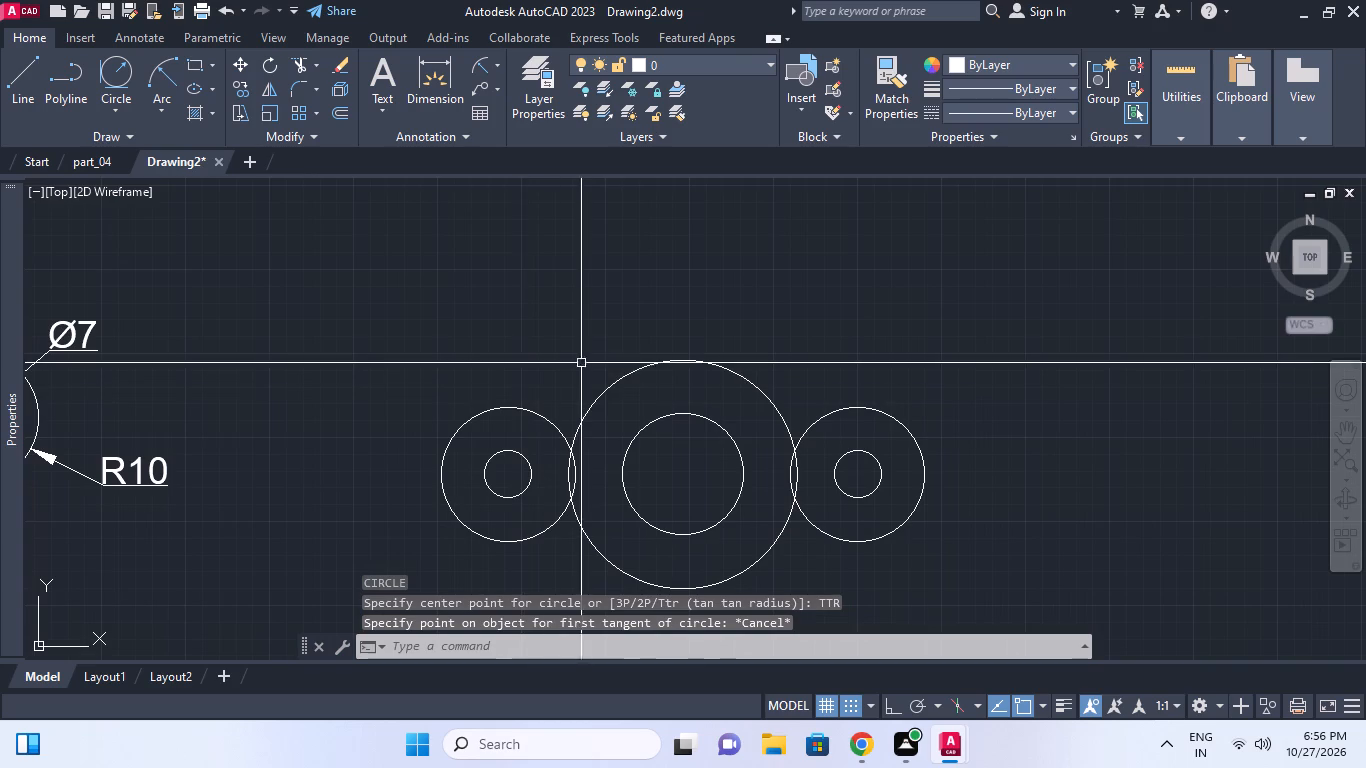
{"action": "type", "text": "L"}
{"action": "key", "text": "space"}
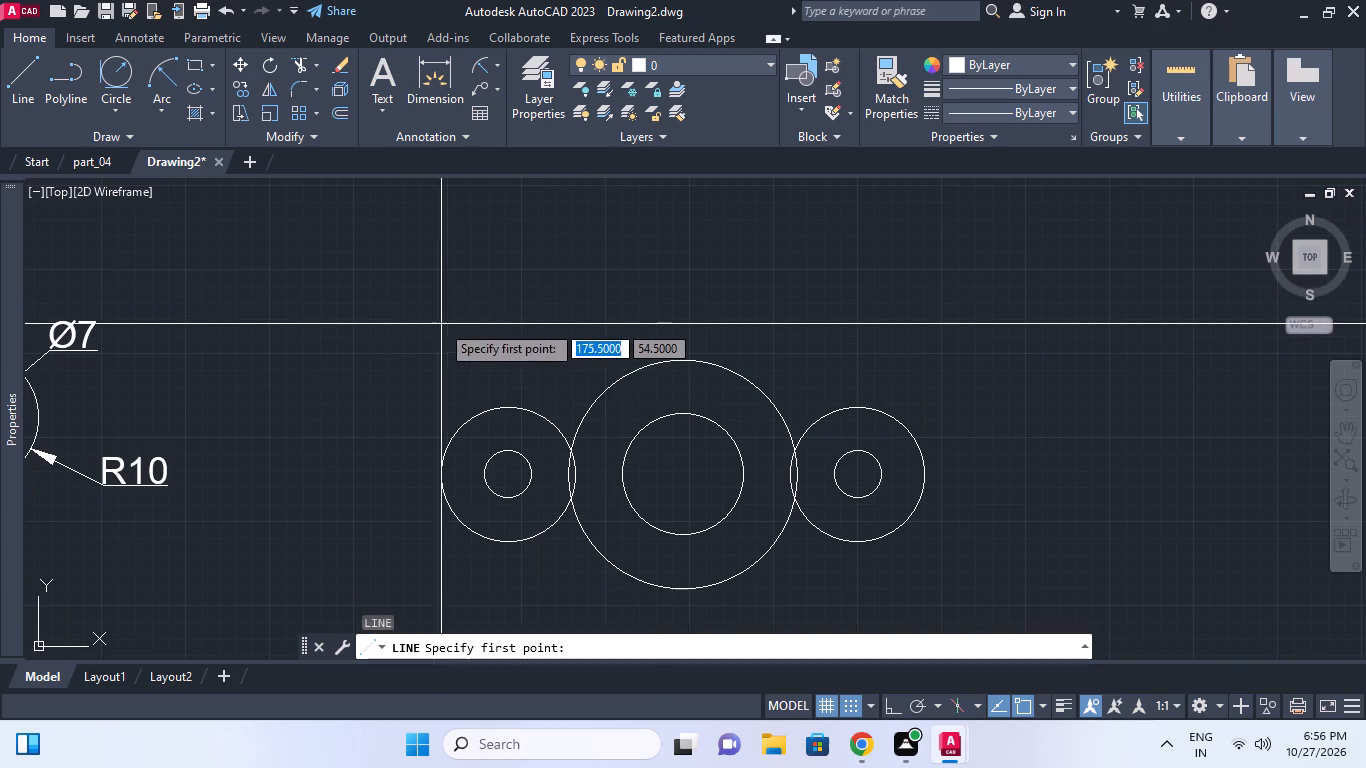
{"action": "right_click", "coordinate": [440, 323], "text": "ctrl"}
{"action": "left_click", "coordinate": [508, 534]}
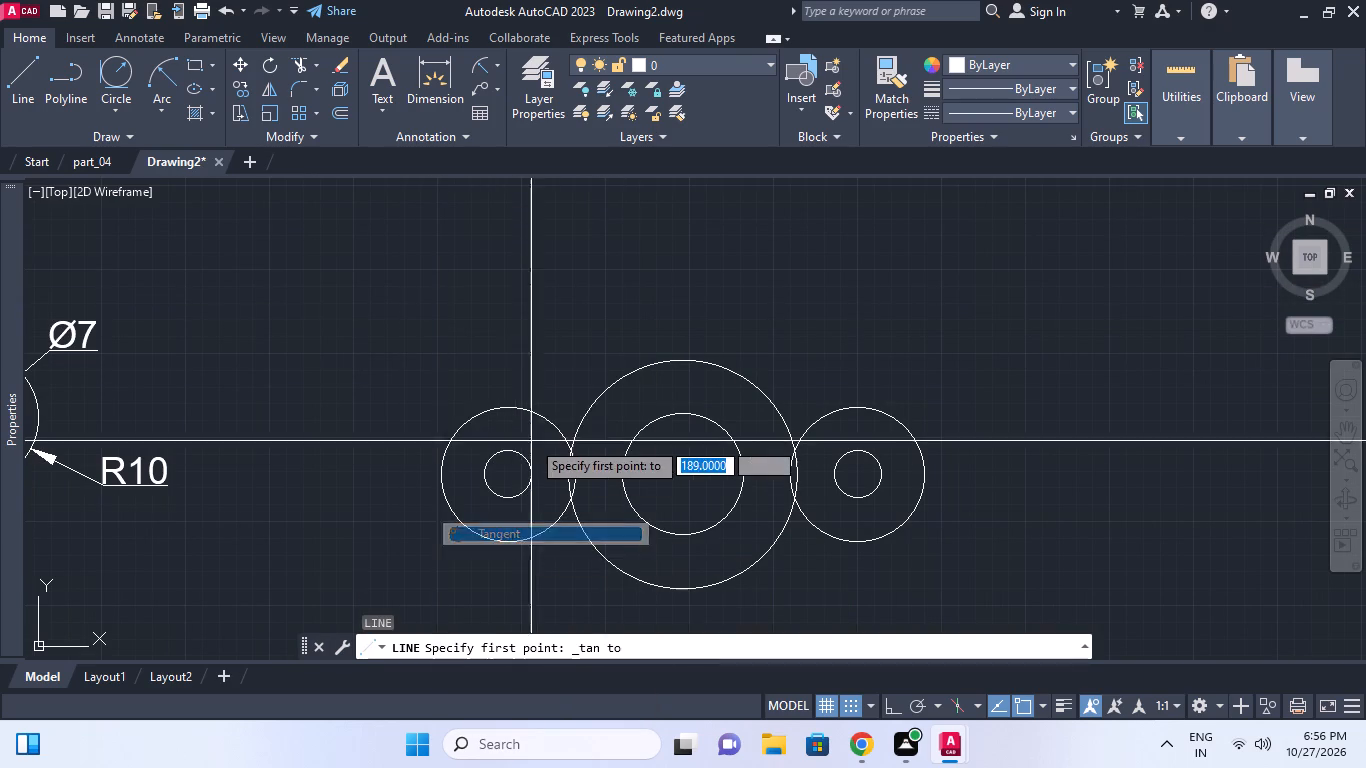
{"action": "left_click", "coordinate": [497, 409]}
{"action": "right_click", "coordinate": [546, 317], "text": "ctrl"}
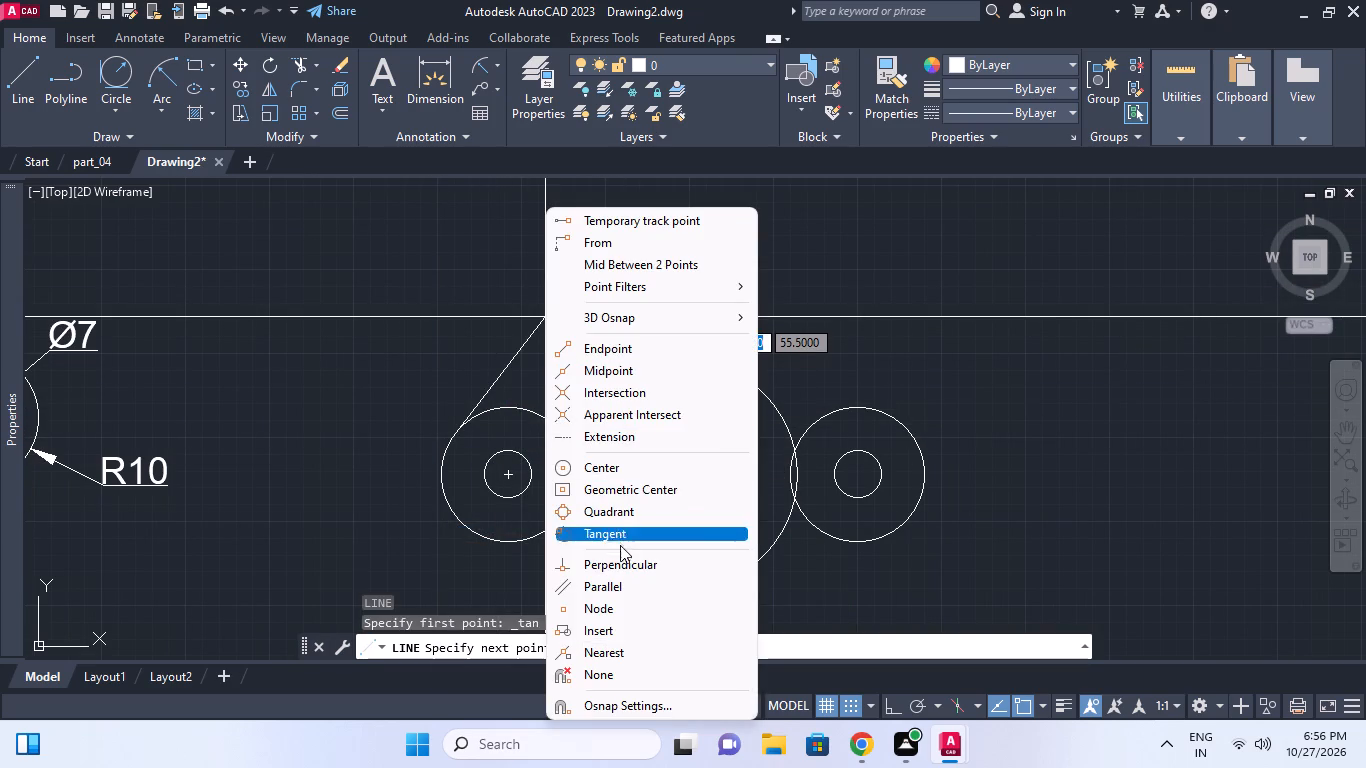
{"action": "left_click", "coordinate": [614, 532]}
{"action": "left_click", "coordinate": [639, 364]}
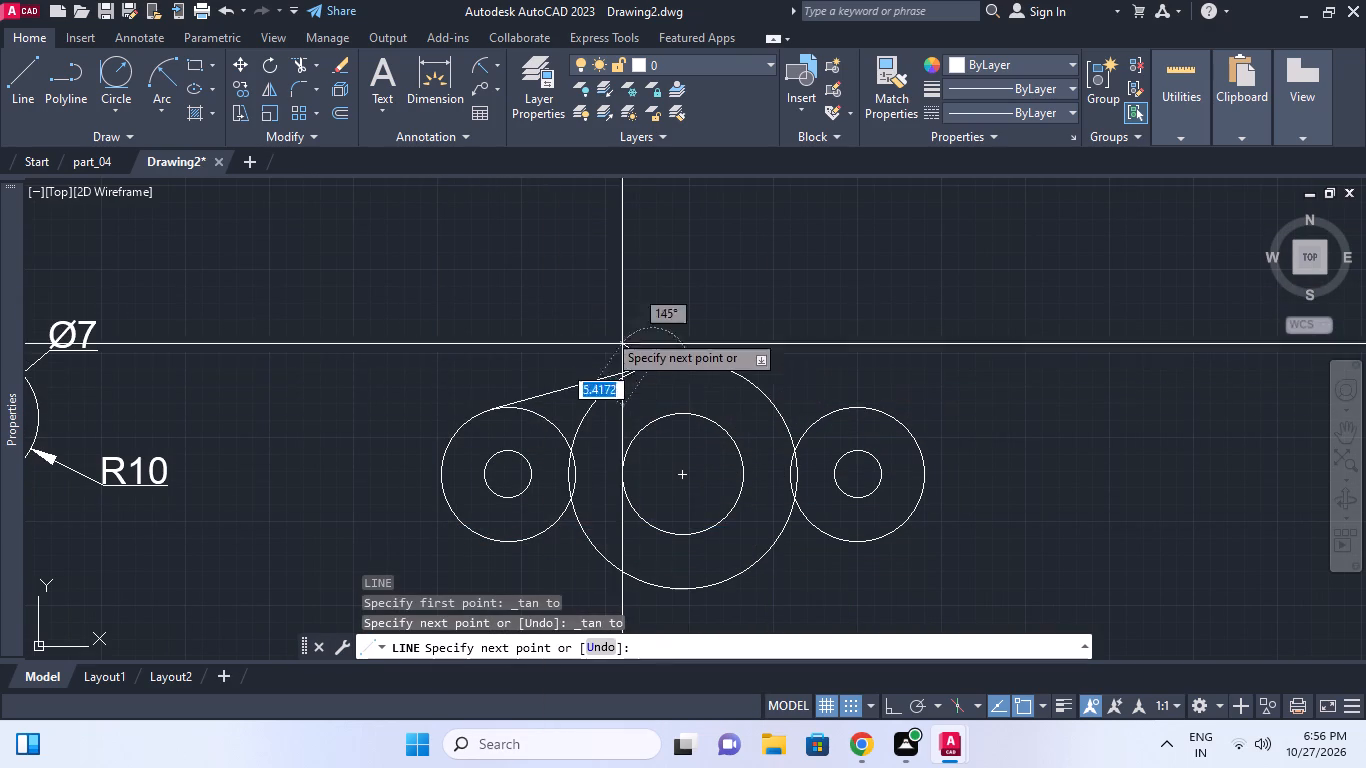
{"action": "key", "text": "space"}
Draw a line tangent to the tops of the central 34-diameter circle and the right radius-10 circle.
{"action": "key", "text": "space"}
{"action": "right_click", "coordinate": [763, 348], "text": "ctrl"}
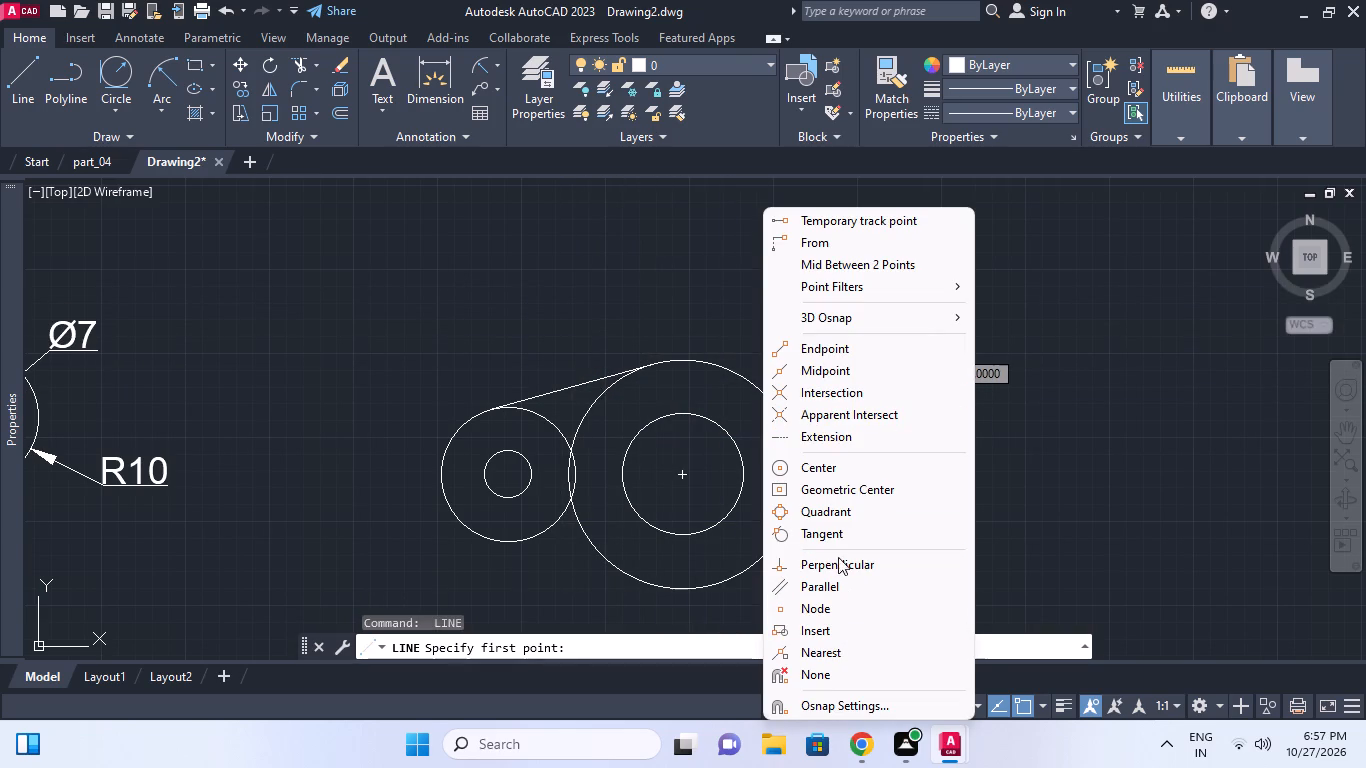
{"action": "left_click", "coordinate": [833, 531]}
{"action": "left_click", "coordinate": [765, 396]}
{"action": "right_click", "coordinate": [837, 351], "text": "ctrl"}
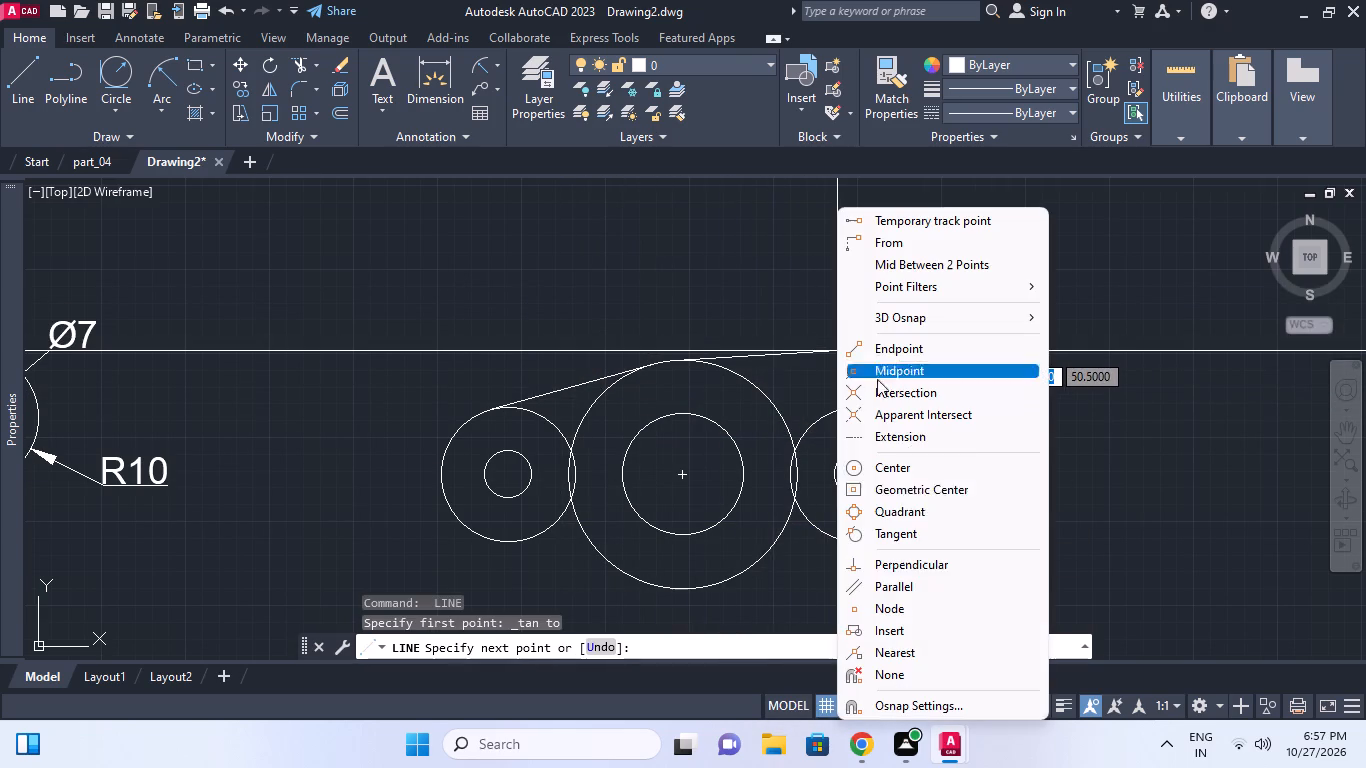
{"action": "left_click", "coordinate": [915, 535]}
{"action": "left_click", "coordinate": [923, 448]}
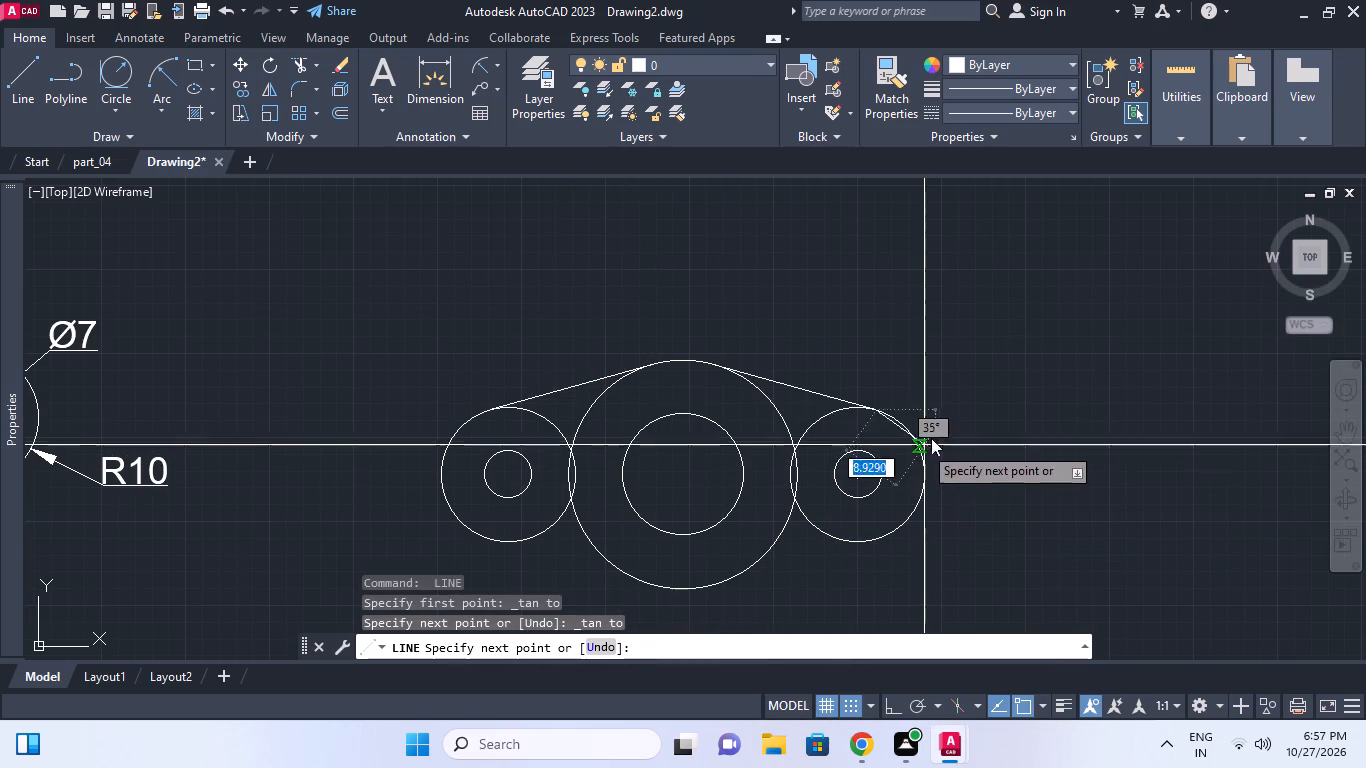
{"action": "middle_click_drag", "start_coordinate": [997, 469], "coordinate": [992, 373]}
{"action": "key", "text": "space"}
Draw a line tangent to the undersides of the right radius-10 circle and the central 34-diameter circle.
{"action": "key", "text": "space"}
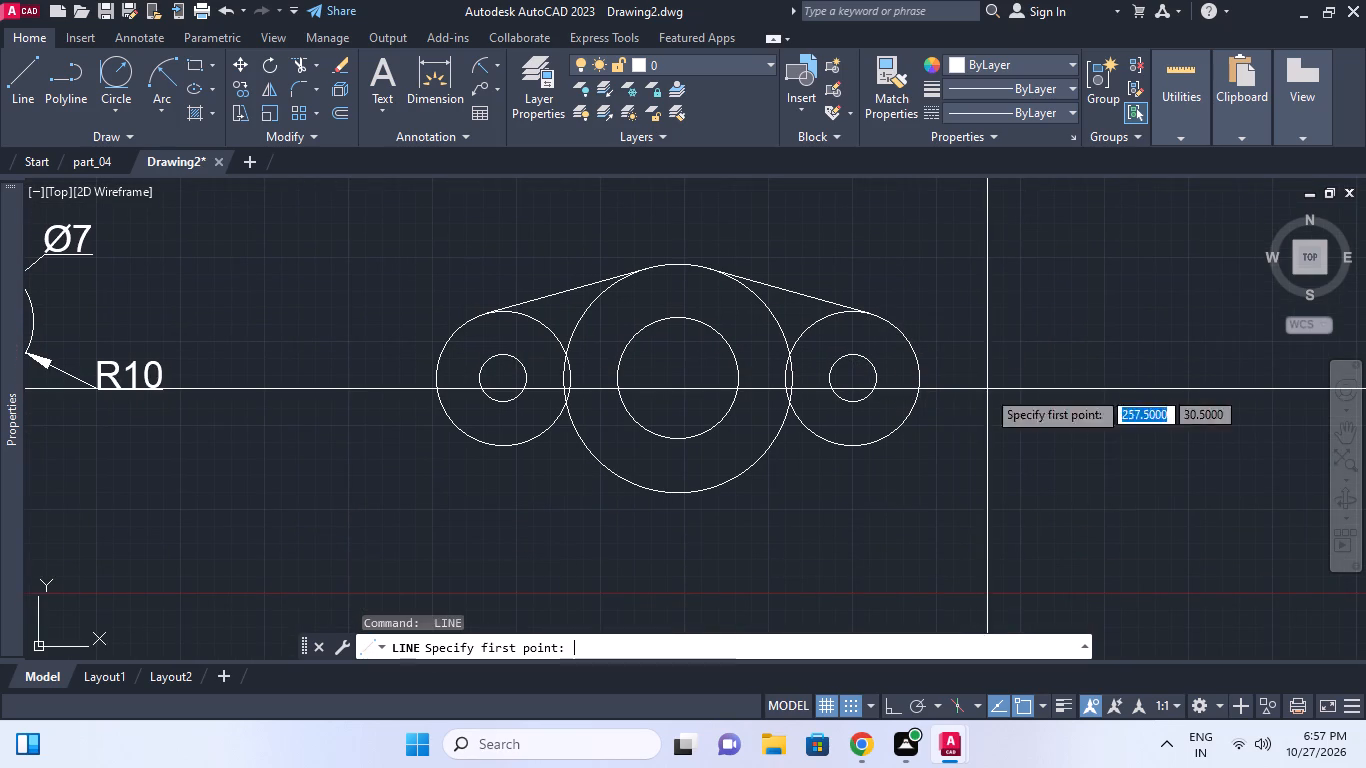
{"action": "right_click", "coordinate": [946, 436], "text": "ctrl"}
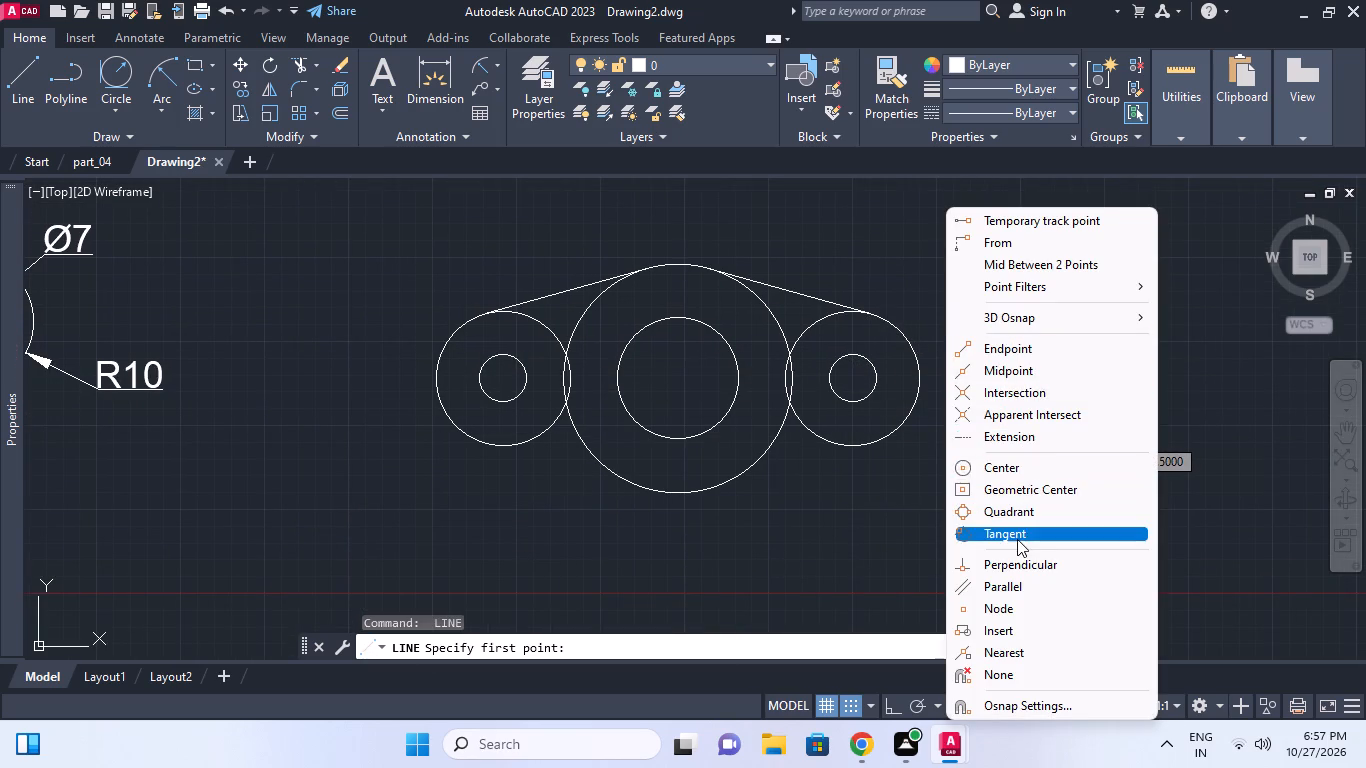
{"action": "left_click", "coordinate": [1017, 539]}
{"action": "left_click", "coordinate": [899, 425]}
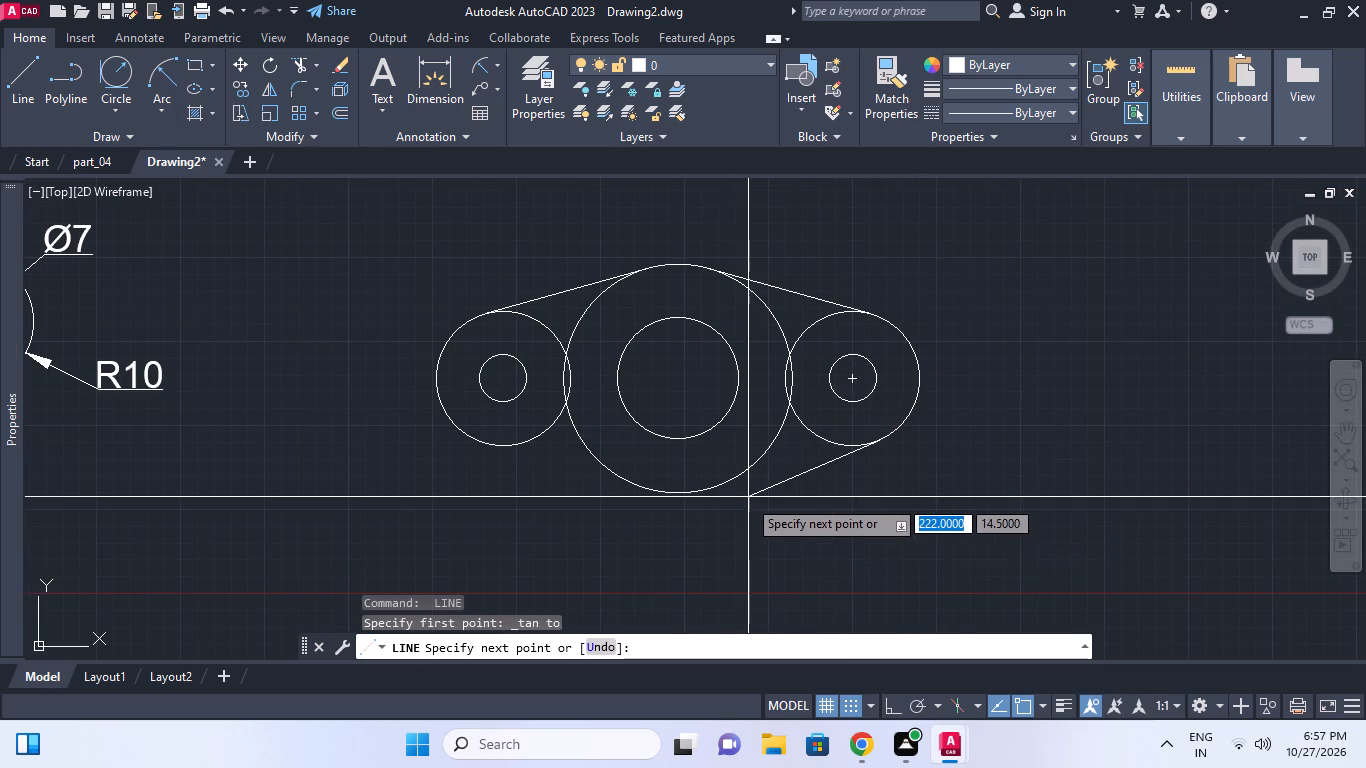
{"action": "right_click", "coordinate": [747, 498], "text": "ctrl"}
{"action": "left_click", "coordinate": [804, 526]}
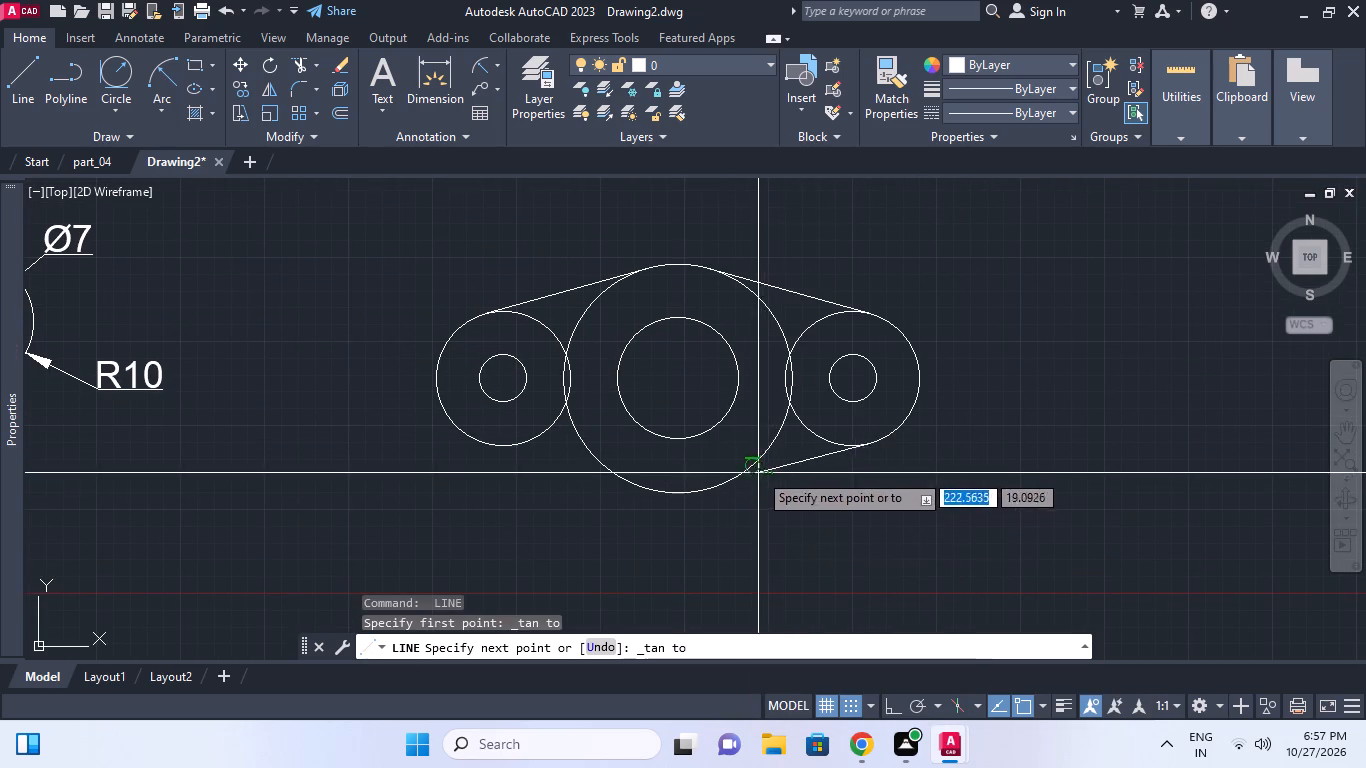
{"action": "left_click", "coordinate": [757, 471]}
{"action": "key", "text": "space"}
Draw a line tangent to the undersides of the central 34-diameter circle and the left radius-10 circle.
{"action": "key", "text": "space"}
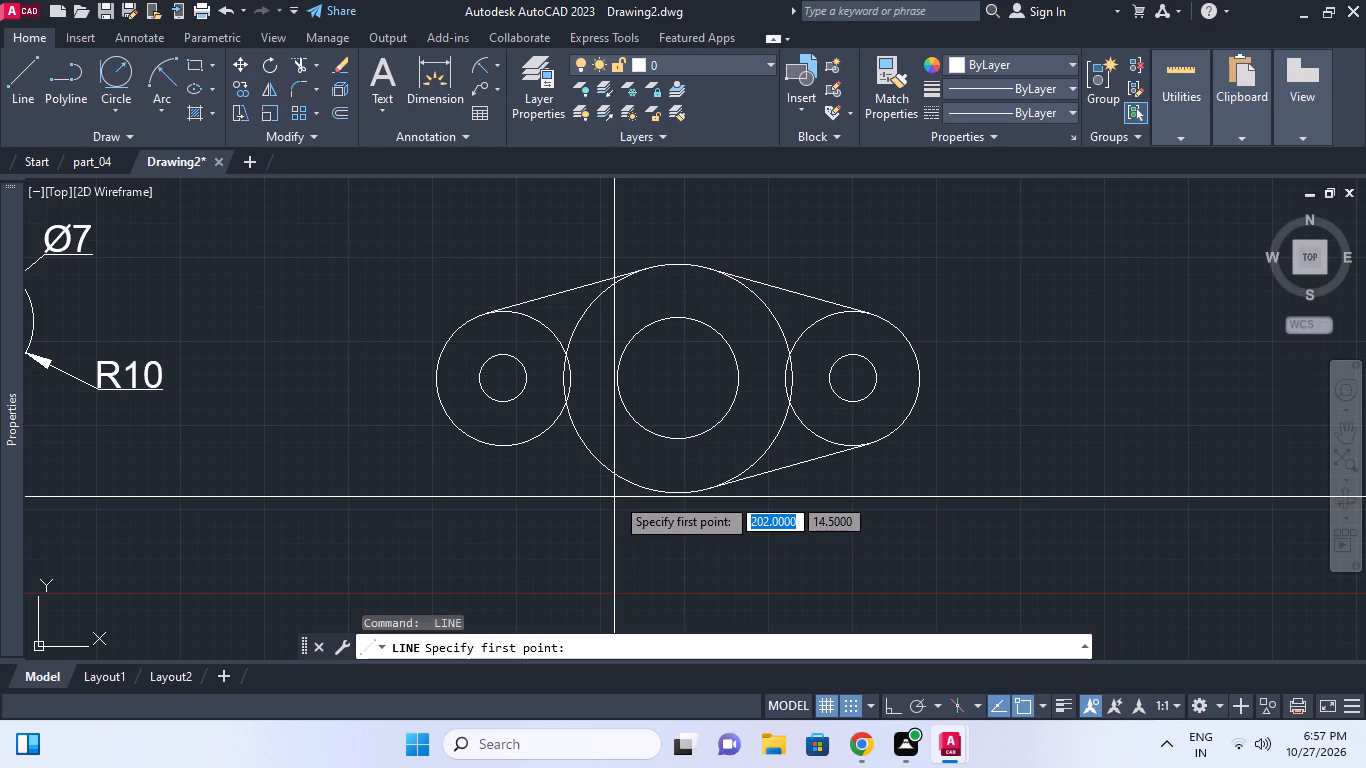
{"action": "right_click", "coordinate": [615, 496], "text": "ctrl"}
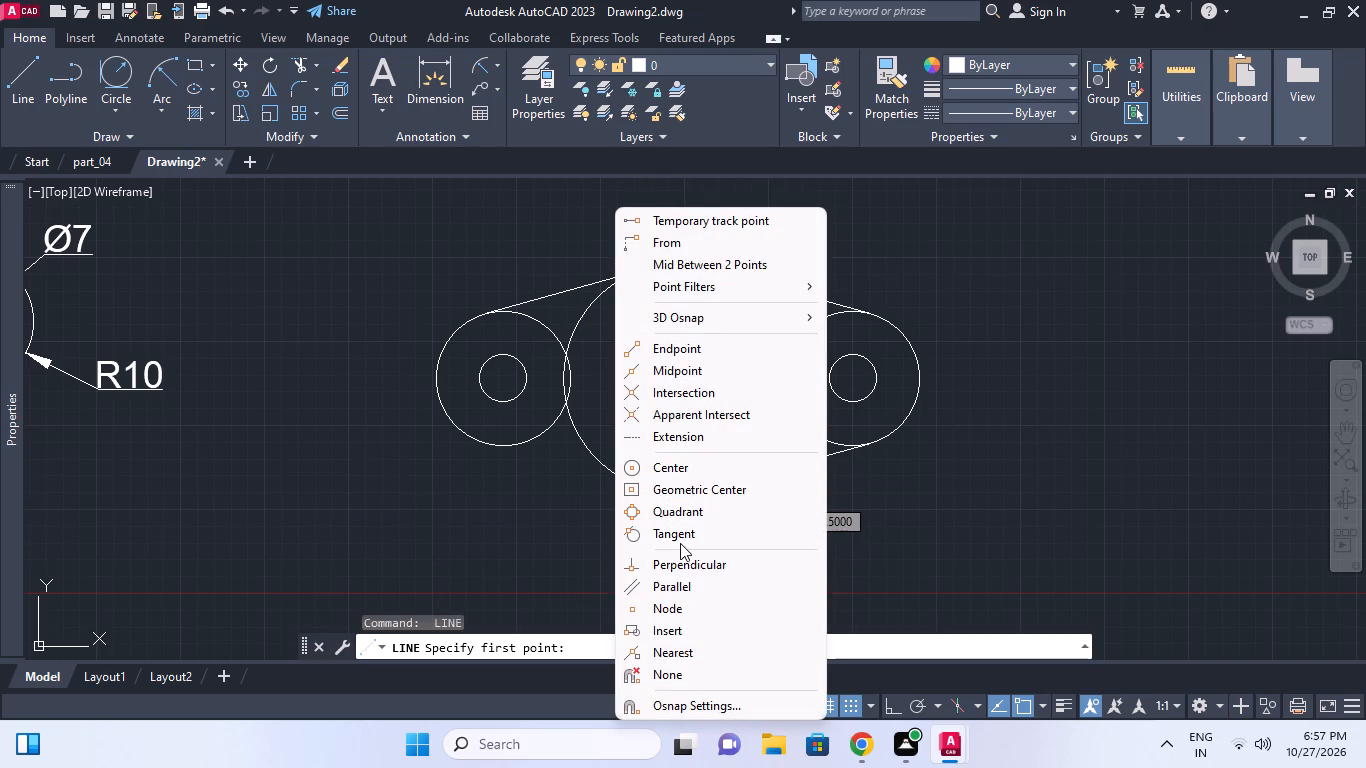
{"action": "left_click", "coordinate": [680, 543]}
{"action": "left_click", "coordinate": [642, 496]}
{"action": "right_click", "coordinate": [526, 452], "text": "ctrl"}
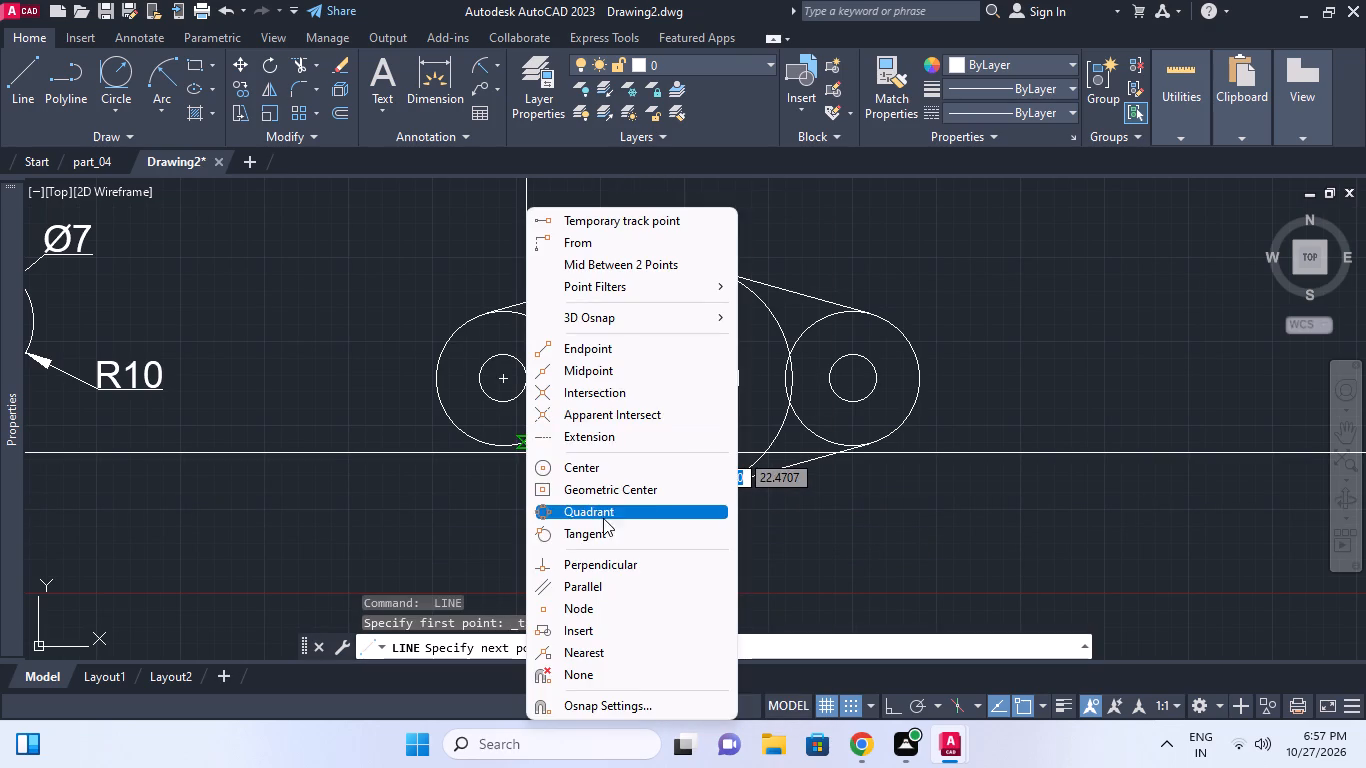
{"action": "left_click", "coordinate": [602, 529]}
{"action": "left_click", "coordinate": [510, 450]}
{"action": "key", "text": "space"}
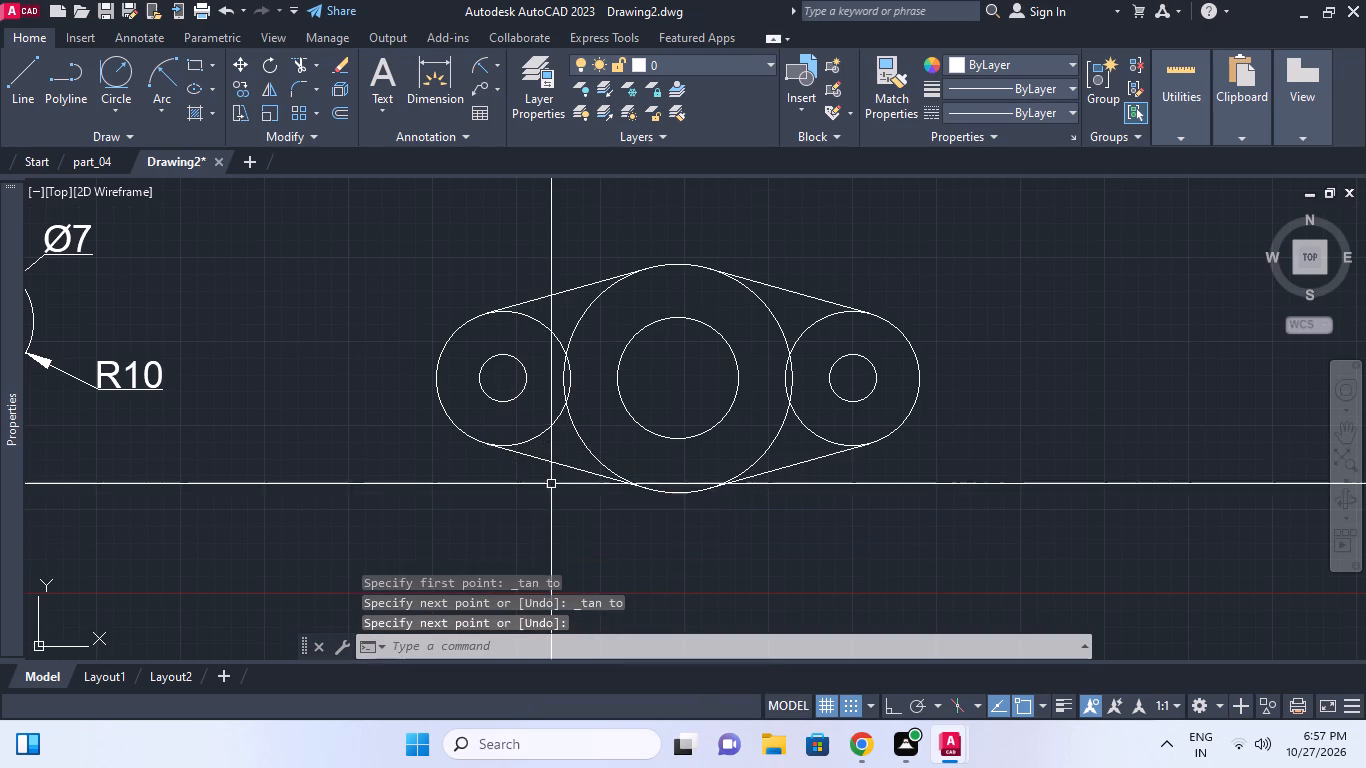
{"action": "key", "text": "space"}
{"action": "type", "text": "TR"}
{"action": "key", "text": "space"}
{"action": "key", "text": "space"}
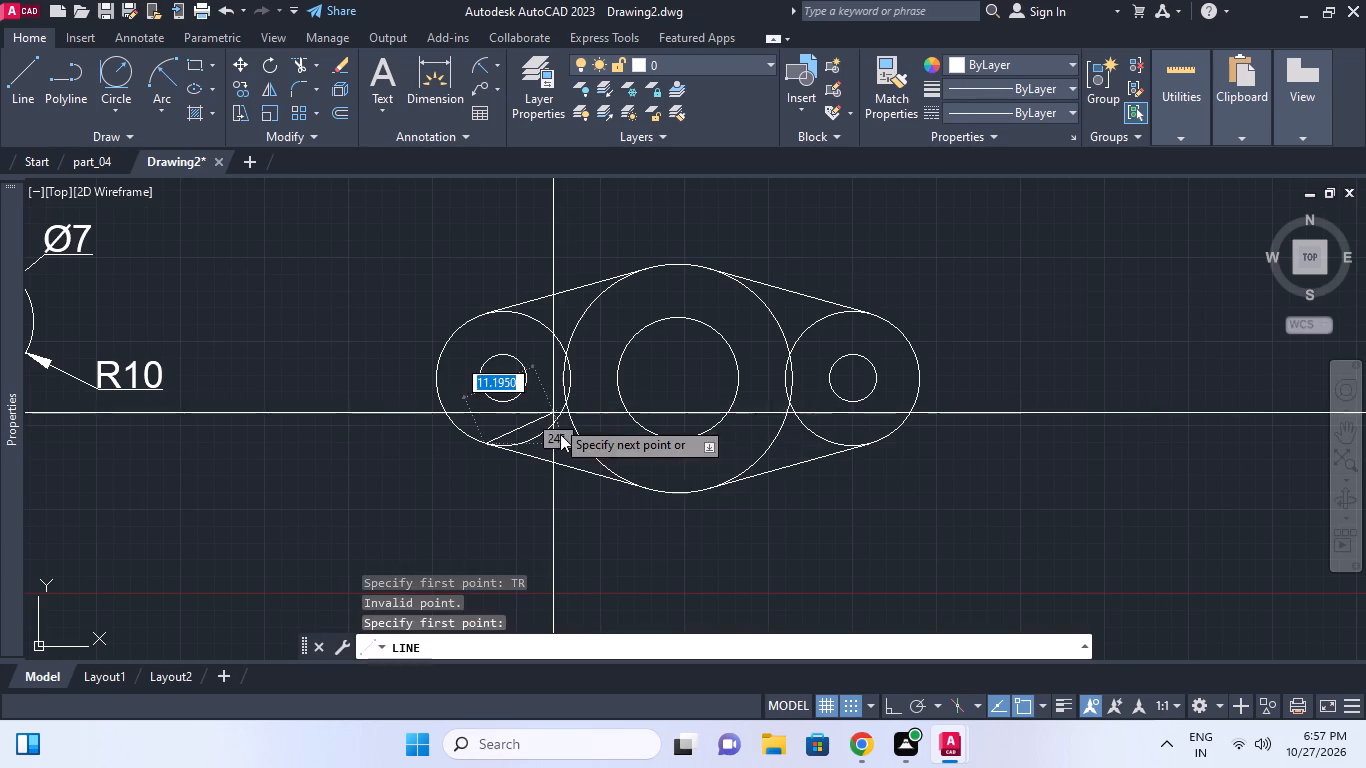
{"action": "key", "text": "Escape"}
Trim the inner arcs where the left radius-10 circle and the central 34-diameter circle lie inside the flange outline.
{"action": "type", "text": "TR"}
{"action": "key", "text": "space"}
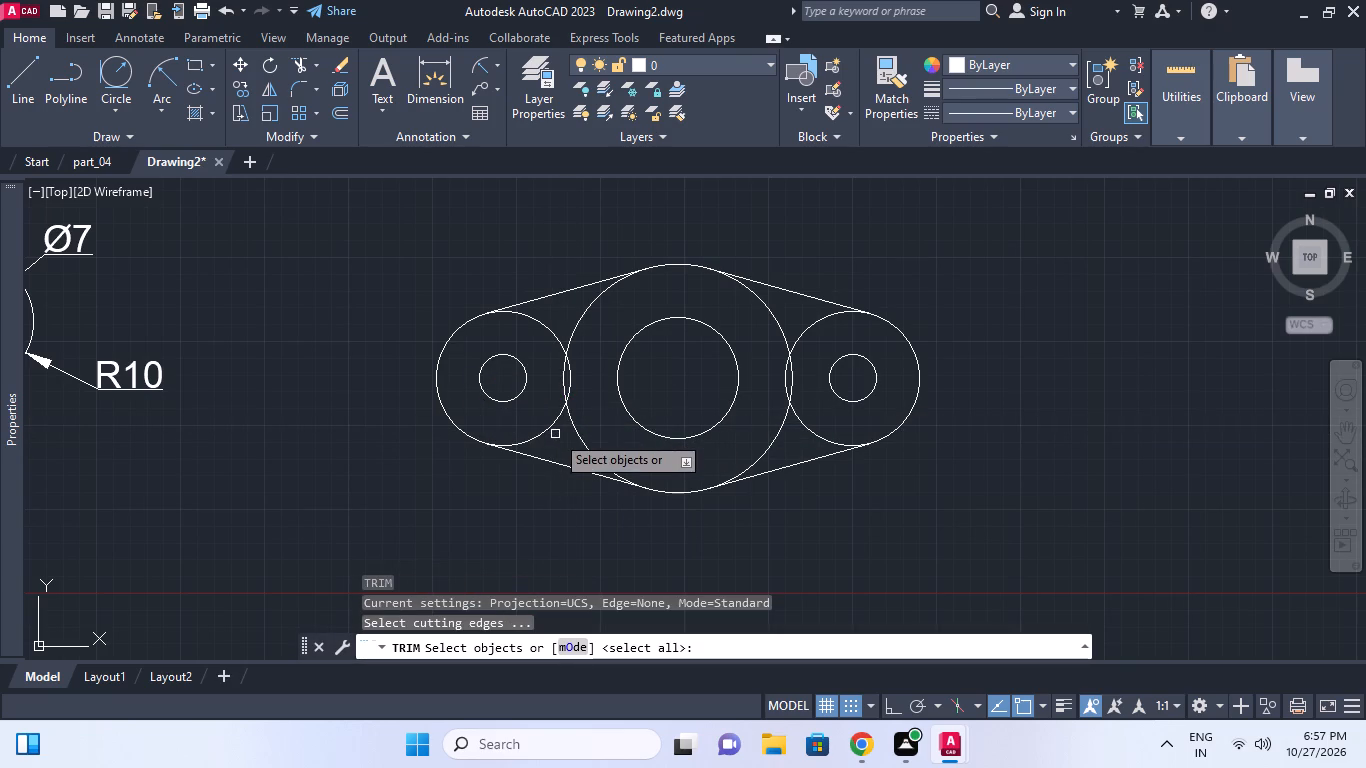
{"action": "key", "text": "space"}
{"action": "left_click", "coordinate": [548, 431]}
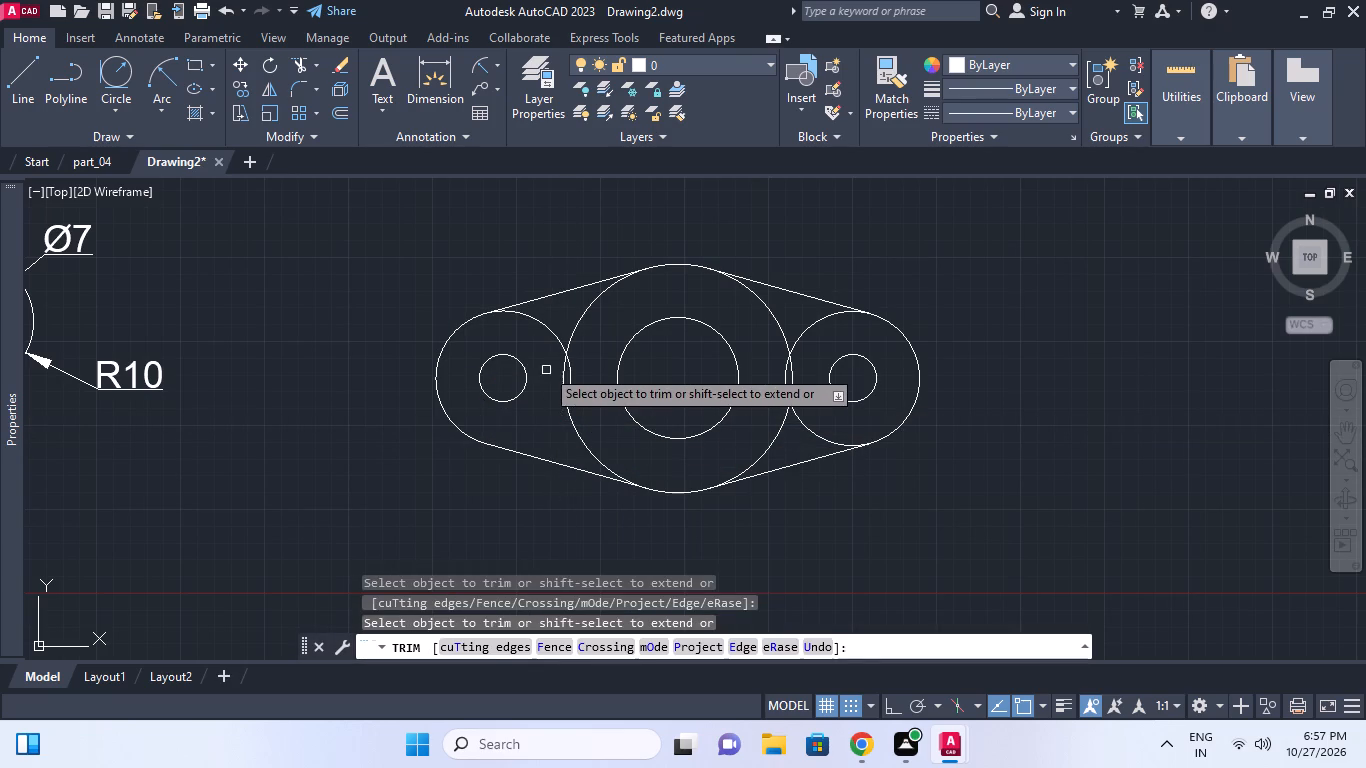
{"action": "left_click", "coordinate": [547, 339]}
{"action": "left_click", "coordinate": [595, 333]}
{"action": "left_click", "coordinate": [573, 354]}
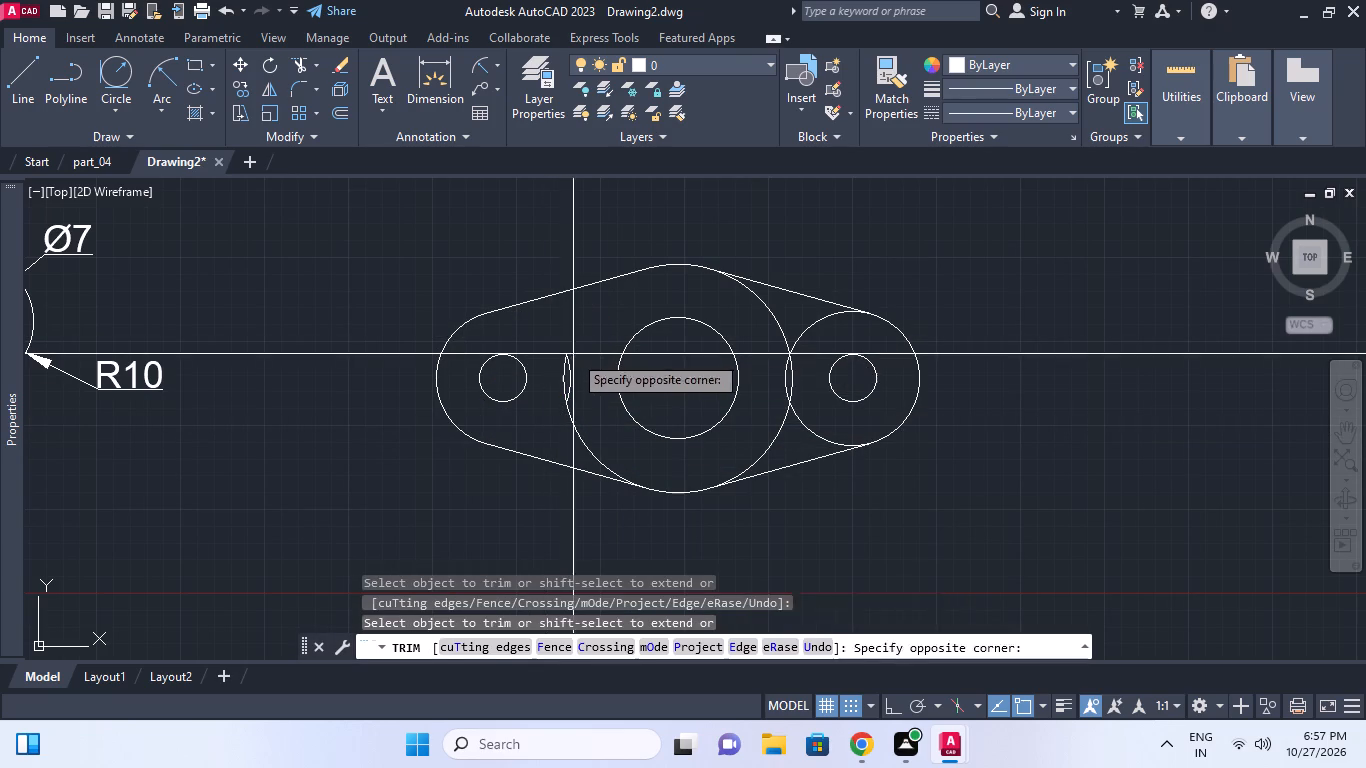
{"action": "left_click", "coordinate": [563, 371]}
{"action": "left_click", "coordinate": [569, 380]}
{"action": "left_click", "coordinate": [574, 408]}
{"action": "left_click", "coordinate": [566, 410]}
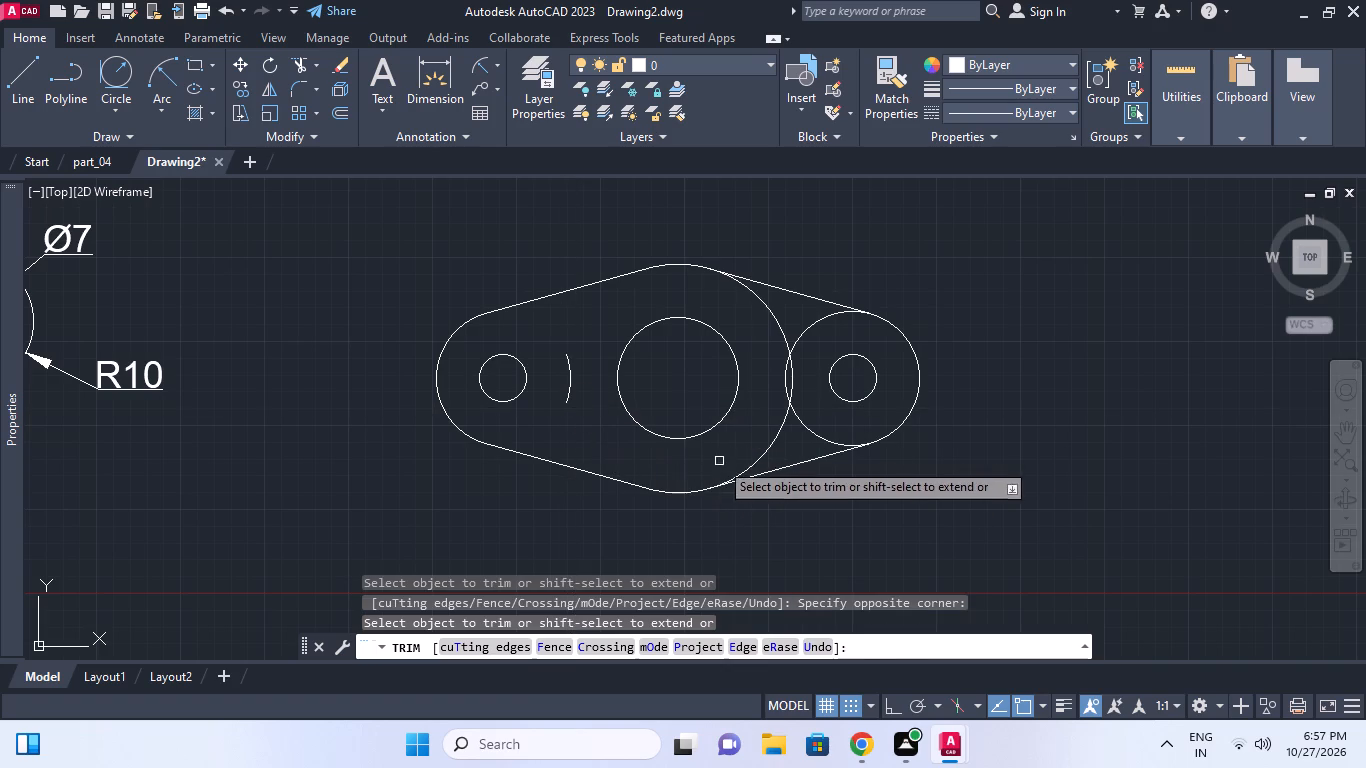
Trim the inner arcs of the central 34-diameter circle and the right radius-10 circle inside the outline.
{"action": "left_click", "coordinate": [765, 453]}
{"action": "left_click", "coordinate": [796, 421]}
{"action": "left_click", "coordinate": [793, 406]}
{"action": "left_click", "coordinate": [788, 394]}
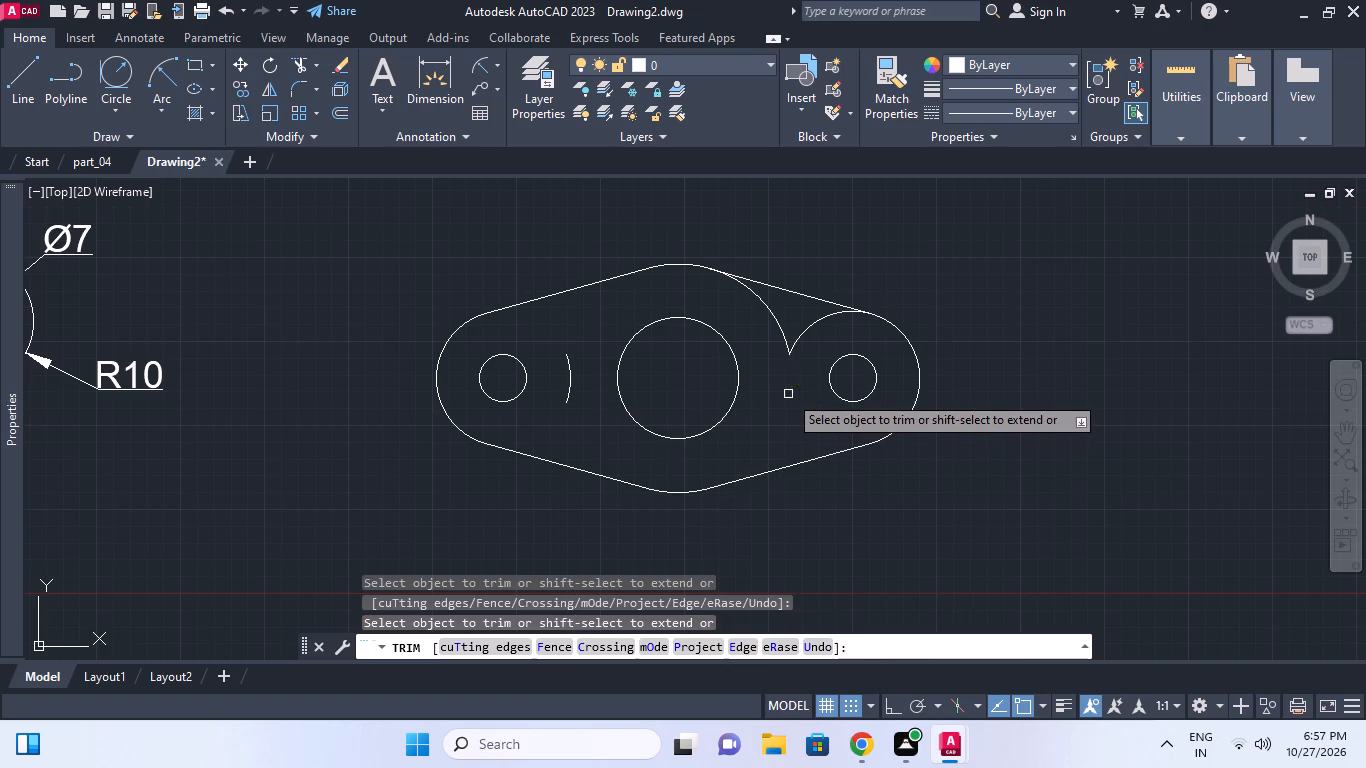
{"action": "left_click", "coordinate": [794, 349]}
{"action": "left_click", "coordinate": [781, 344]}
{"action": "left_click", "coordinate": [781, 336]}
{"action": "left_click", "coordinate": [781, 327]}
{"action": "key", "text": "Escape"}
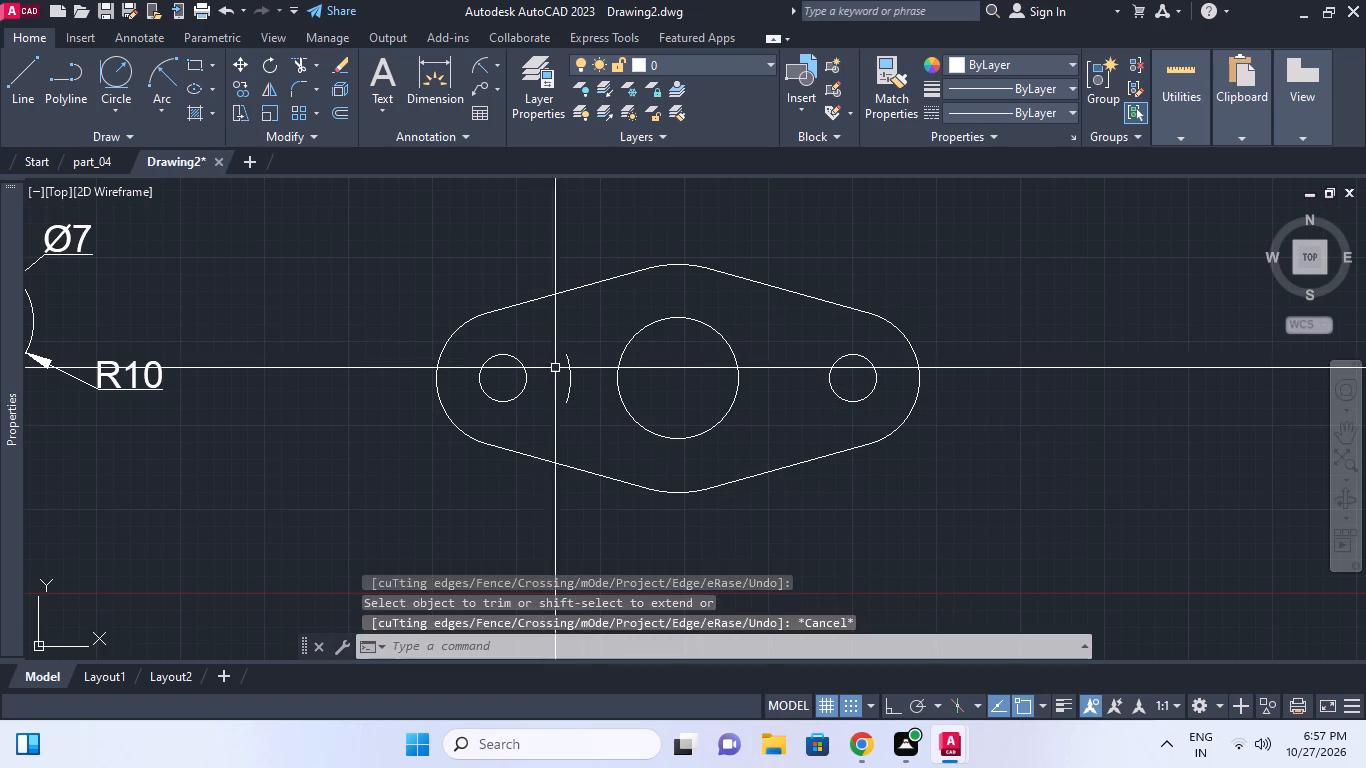
Erase the leftover arc segment between the left hole and the central bore.
{"action": "key", "text": "e"}
{"action": "key", "text": "space"}
{"action": "left_click", "coordinate": [564, 368]}
{"action": "left_click", "coordinate": [567, 366]}
{"action": "left_click", "coordinate": [570, 363]}
{"action": "right_click", "coordinate": [607, 356]}
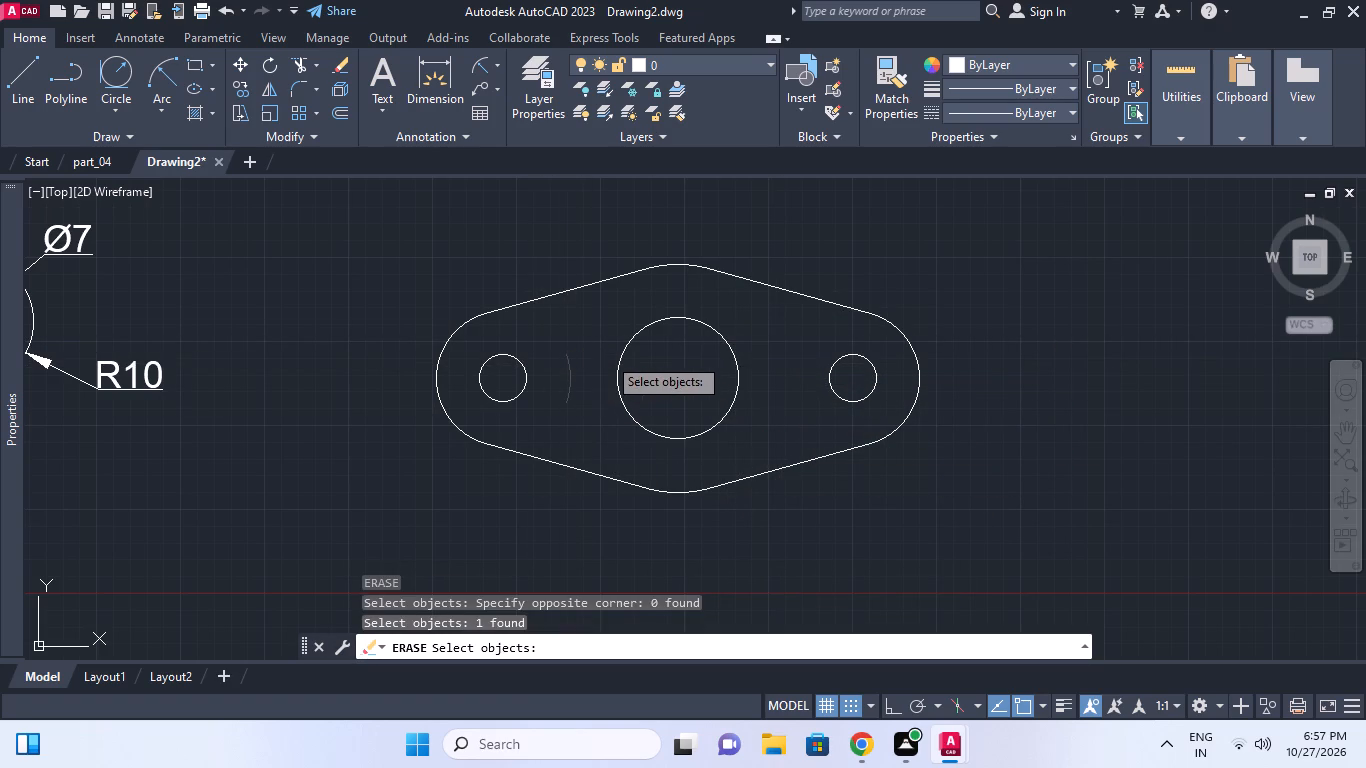
Move the whole redrawn flange up and slightly left so it sits roughly level with VIEW-CC.
{"action": "scroll", "coordinate": [614, 356], "scroll_direction": "down", "scroll_amount": 3}
{"action": "left_click", "coordinate": [534, 280]}
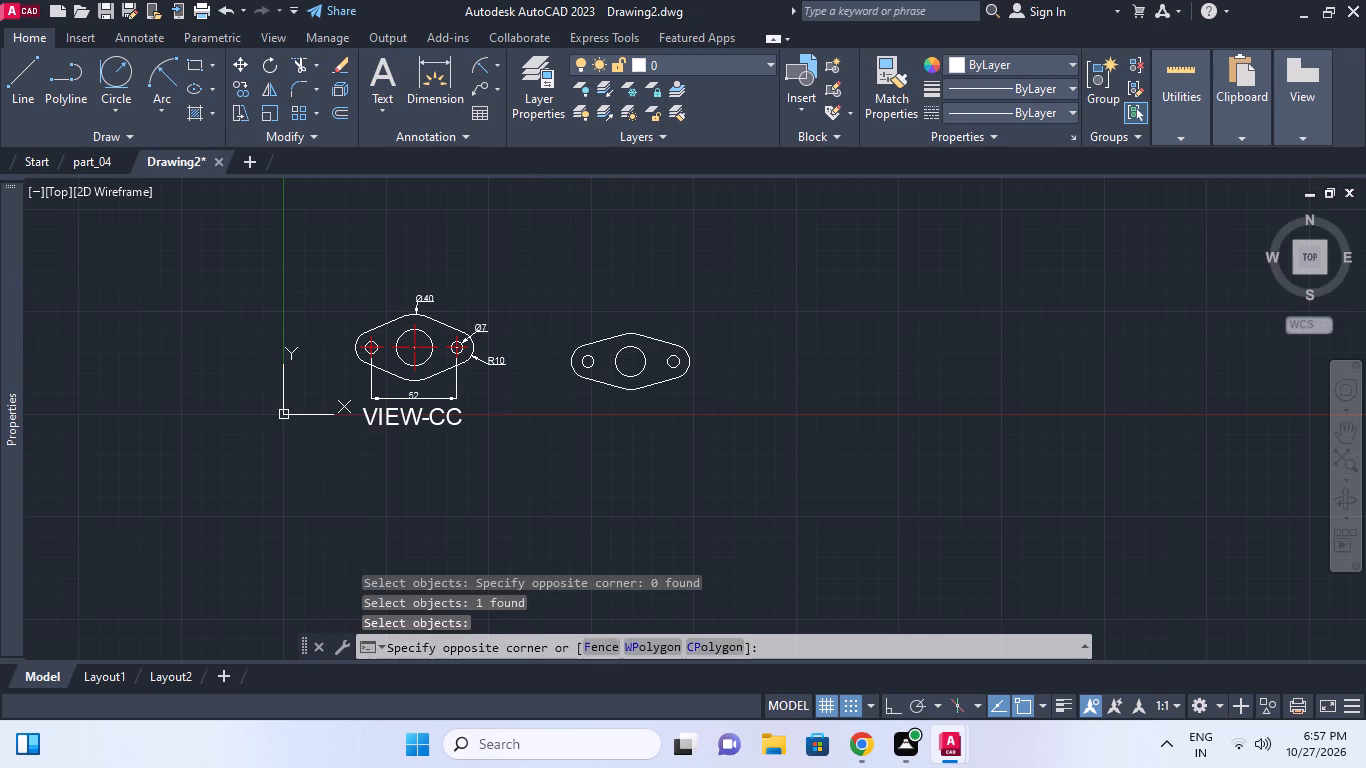
{"action": "left_click", "coordinate": [723, 425]}
{"action": "type", "text": "M"}
{"action": "key", "text": "space"}
{"action": "left_click", "coordinate": [719, 458]}
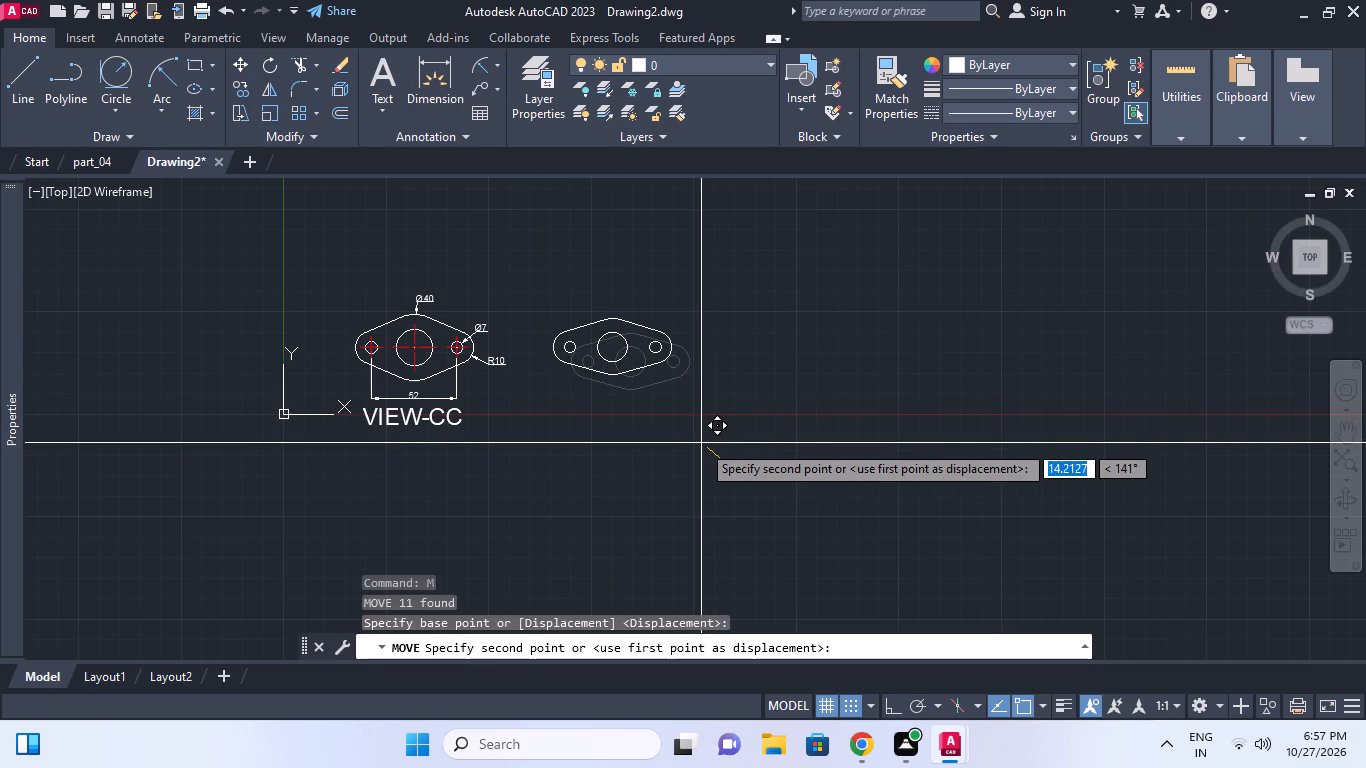
{"action": "left_click", "coordinate": [702, 445]}
Add a diameter dimension to the redrawn flange's top arc, with its text above the outline.
{"action": "scroll", "coordinate": [612, 341], "scroll_direction": "up", "scroll_amount": 1}
{"action": "middle_click_drag", "start_coordinate": [612, 341], "coordinate": [792, 399]}
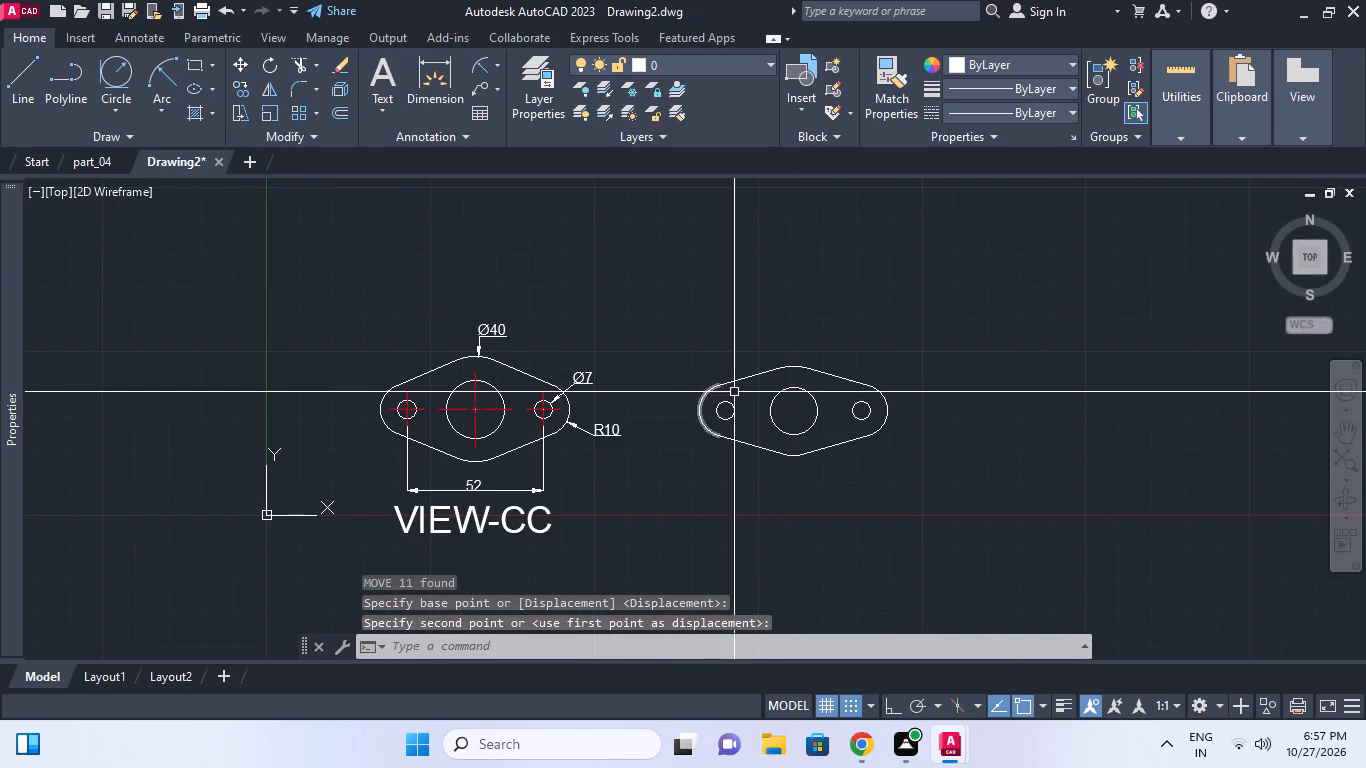
{"action": "middle_click_drag", "start_coordinate": [735, 392], "coordinate": [713, 439]}
{"action": "middle_click_drag", "start_coordinate": [637, 464], "coordinate": [639, 431]}
{"action": "middle_click", "coordinate": [734, 400]}
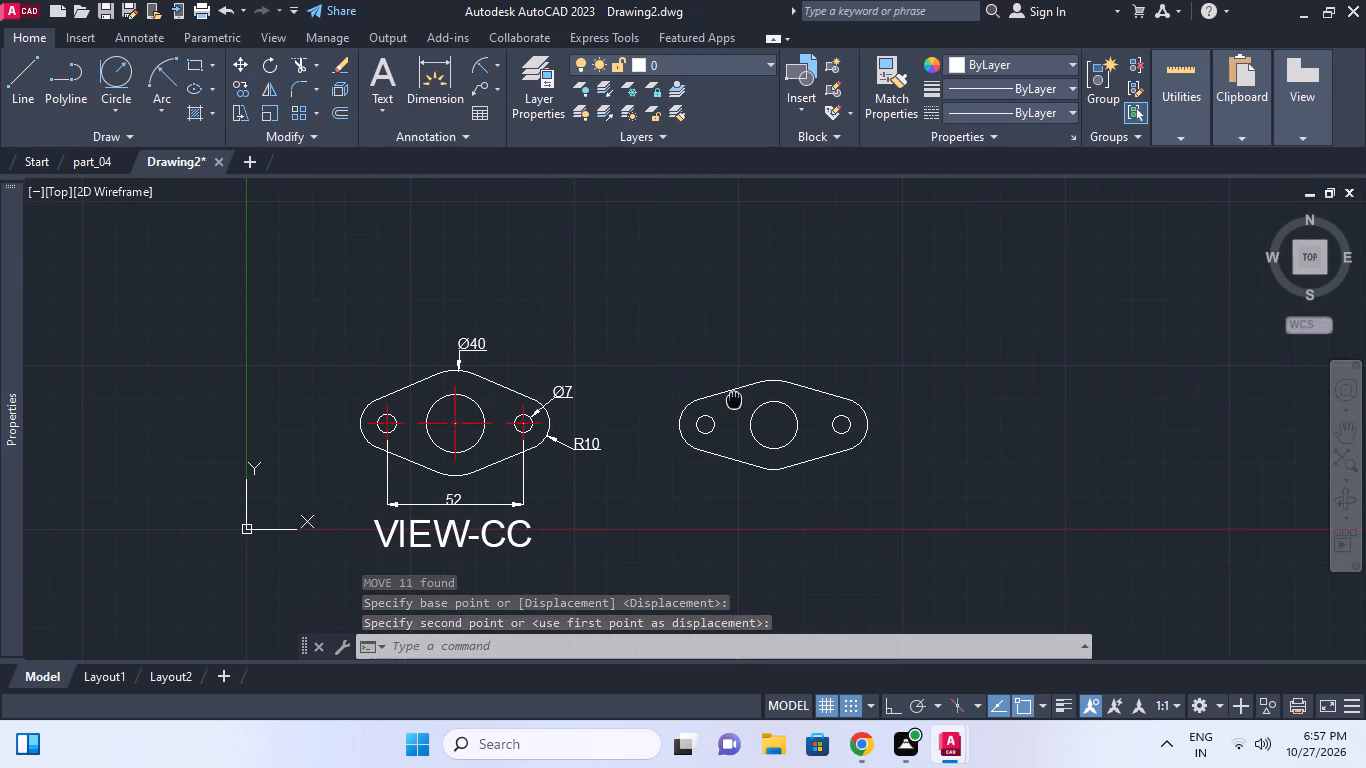
{"action": "key", "text": "d"}
{"action": "type", "text": "DI"}
{"action": "key", "text": "space"}
{"action": "scroll", "coordinate": [769, 378], "scroll_direction": "up", "scroll_amount": 2}
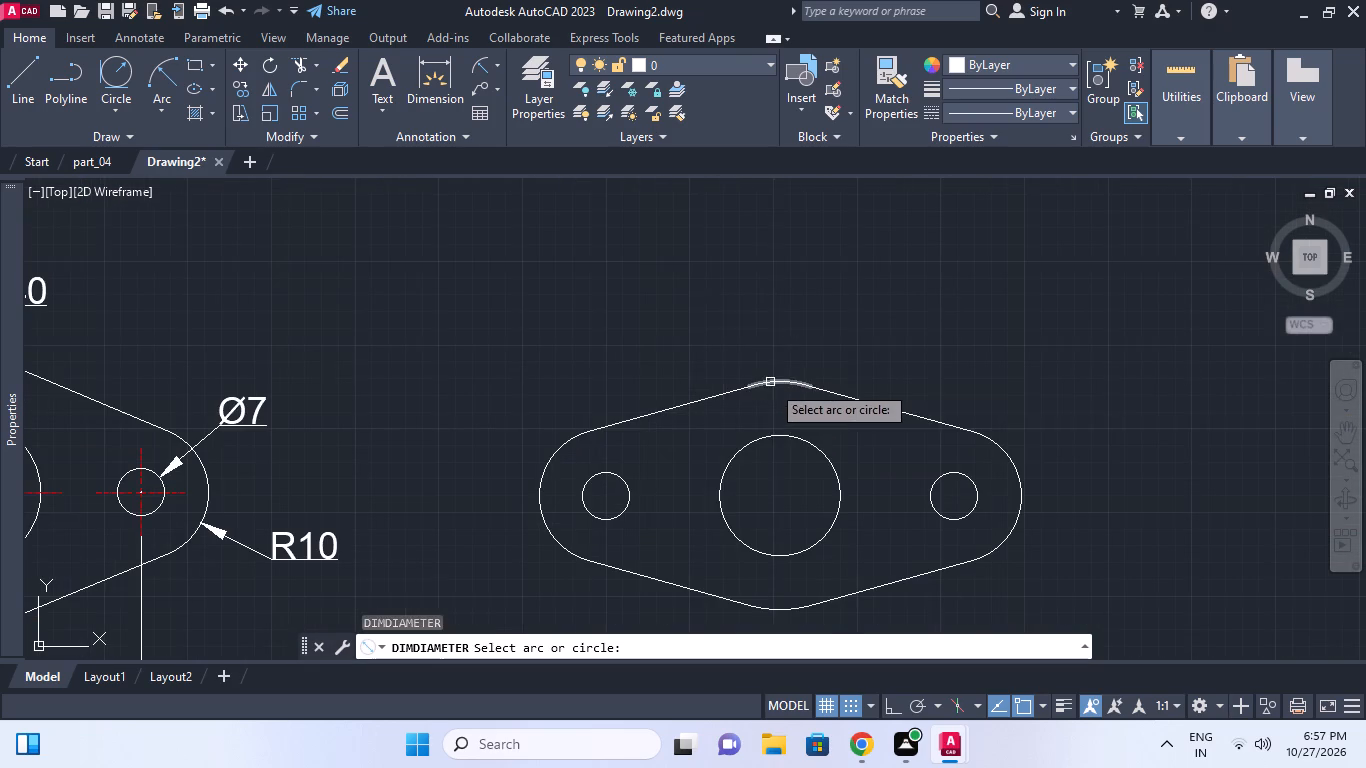
{"action": "left_click", "coordinate": [771, 384]}
{"action": "left_click", "coordinate": [799, 346]}
Add a diameter dimension to the redrawn flange's right hole, with its text above the outline.
{"action": "middle_click_drag", "start_coordinate": [858, 360], "coordinate": [865, 331]}
{"action": "scroll", "coordinate": [858, 360], "scroll_direction": "down", "scroll_amount": 1}
{"action": "middle_click_drag", "start_coordinate": [825, 484], "coordinate": [828, 471]}
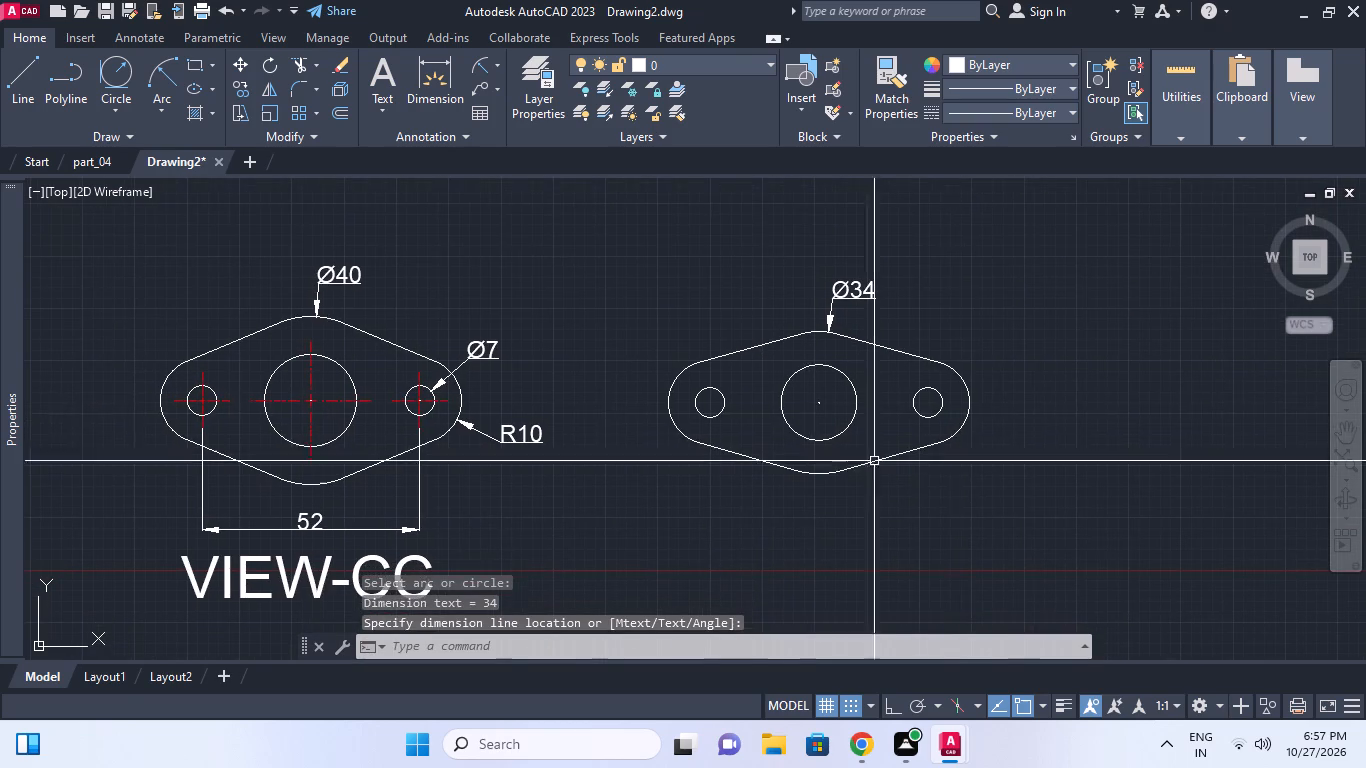
{"action": "key", "text": "space"}
{"action": "left_click", "coordinate": [936, 390]}
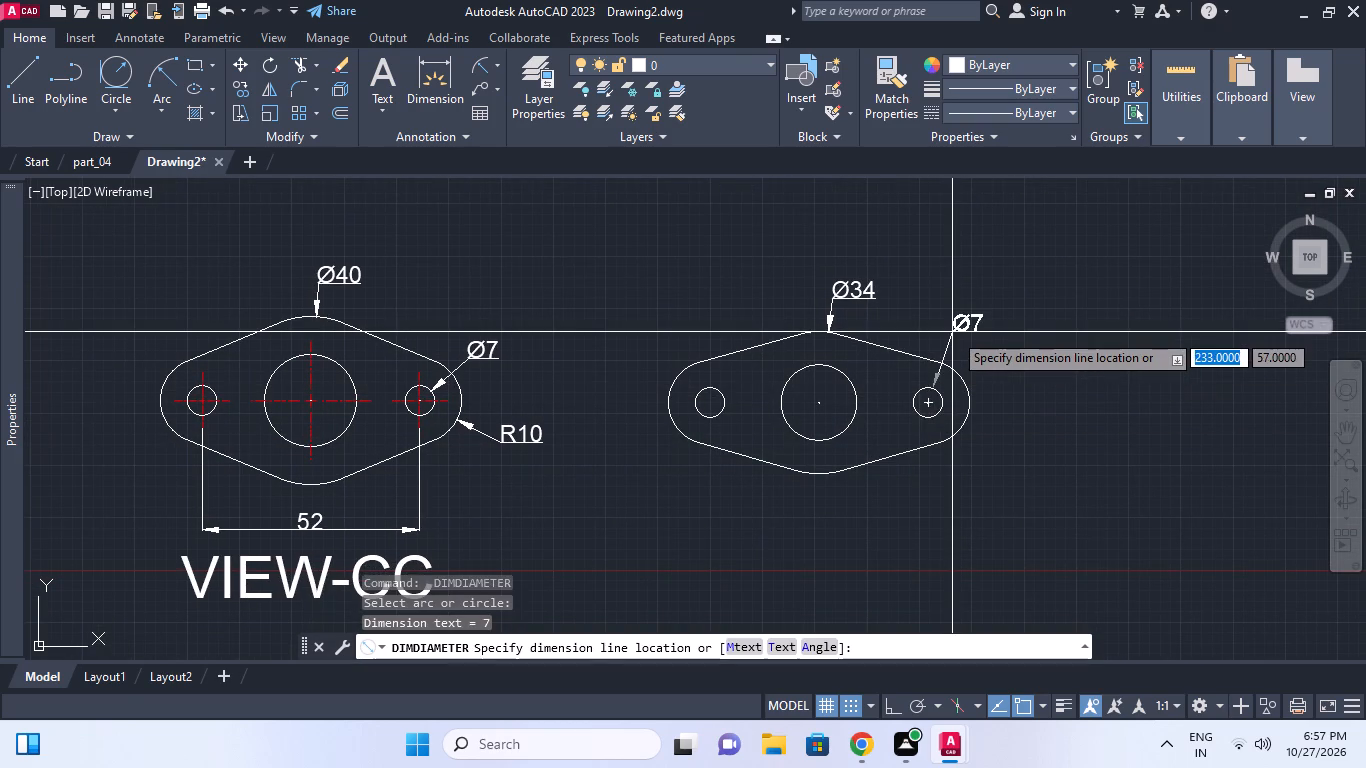
{"action": "left_click", "coordinate": [953, 332]}
{"action": "middle_click_drag", "start_coordinate": [878, 413], "coordinate": [890, 367]}
{"action": "key", "text": "Escape"}
Add a radius dimension to the redrawn flange's right end arc, placed outside below it.
{"action": "key", "text": "d"}
{"action": "type", "text": "IM"}
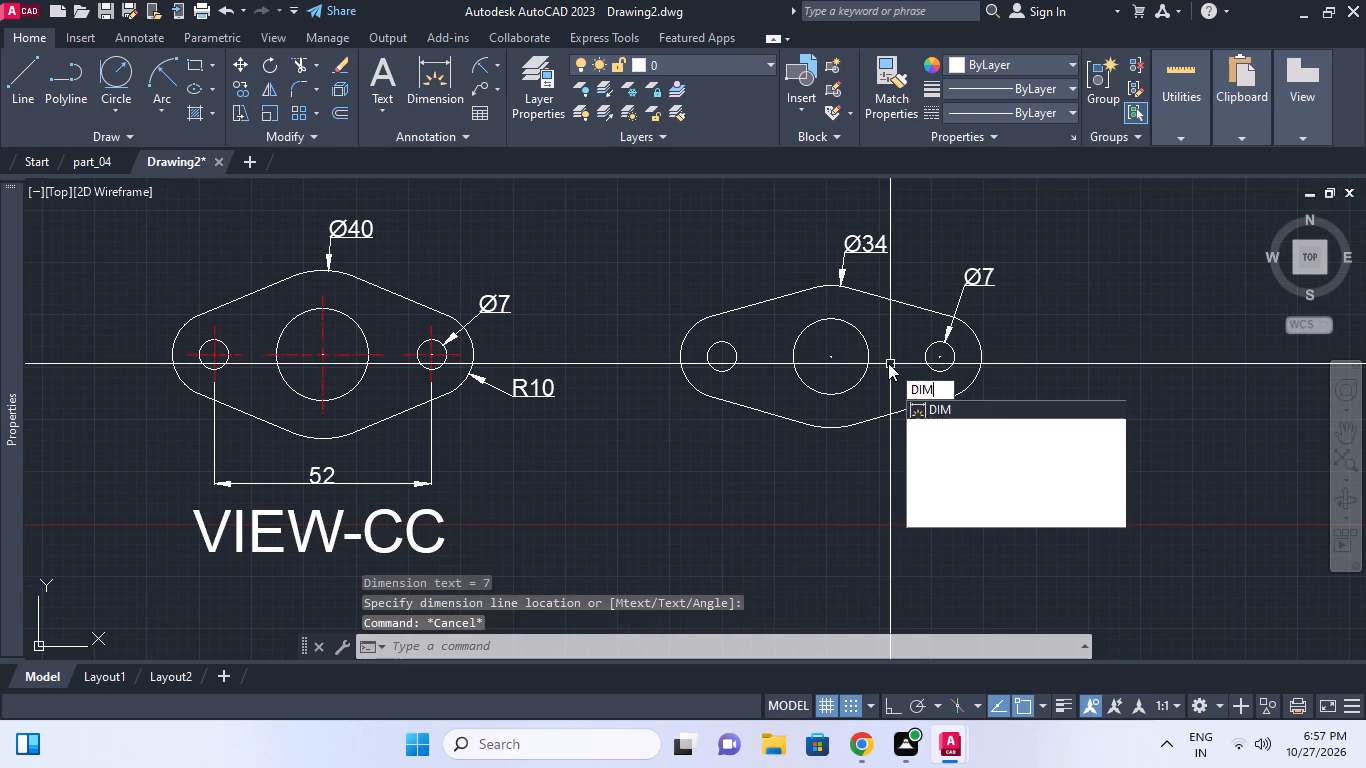
{"action": "key", "text": "Escape"}
{"action": "type", "text": "DIMR"}
{"action": "key", "text": "space"}
{"action": "left_click", "coordinate": [973, 379]}
{"action": "left_click", "coordinate": [988, 405]}
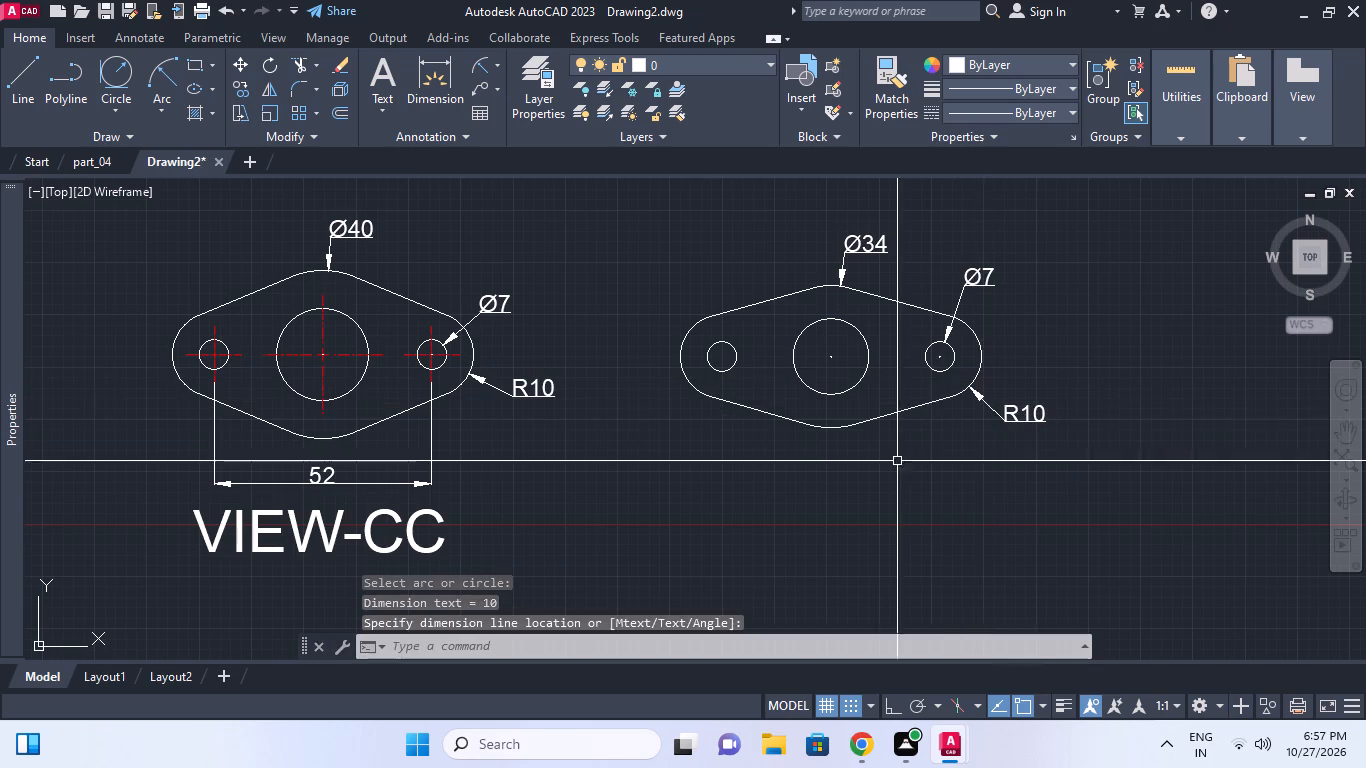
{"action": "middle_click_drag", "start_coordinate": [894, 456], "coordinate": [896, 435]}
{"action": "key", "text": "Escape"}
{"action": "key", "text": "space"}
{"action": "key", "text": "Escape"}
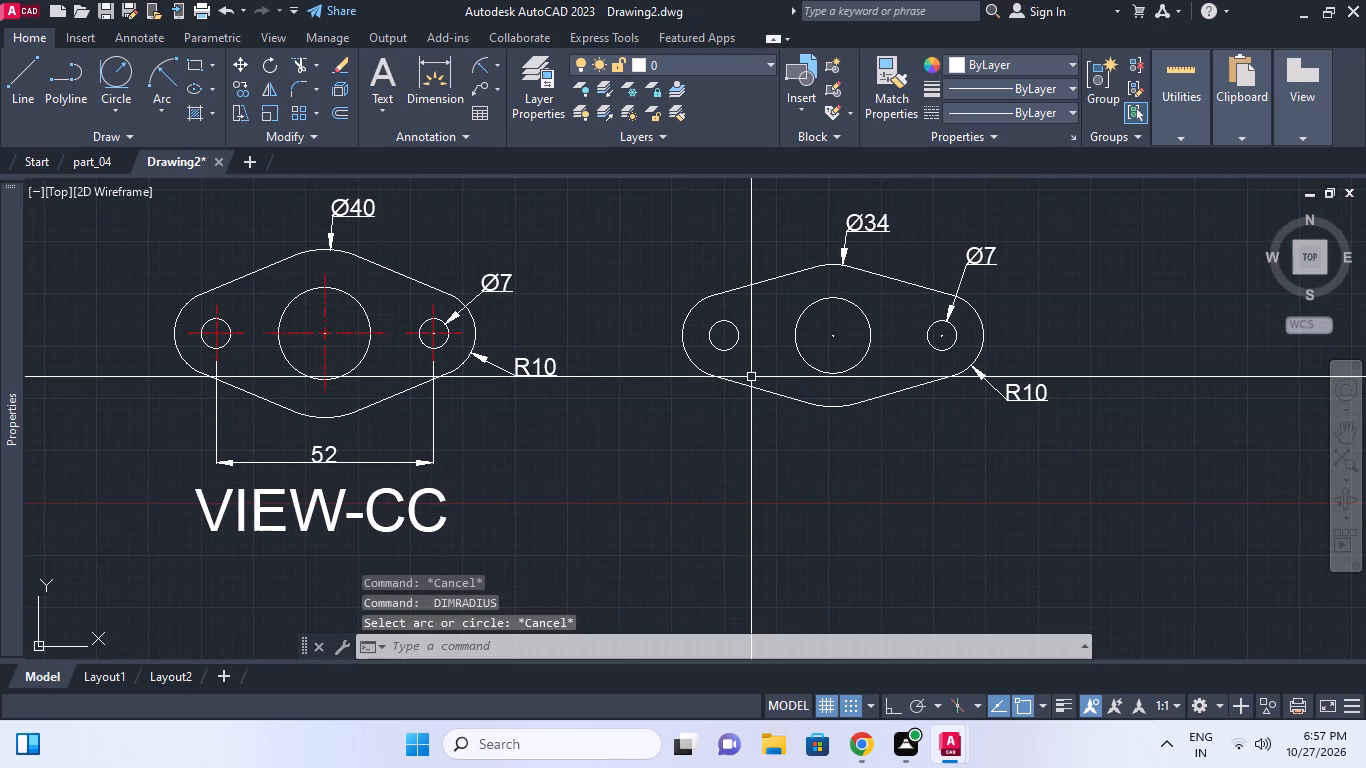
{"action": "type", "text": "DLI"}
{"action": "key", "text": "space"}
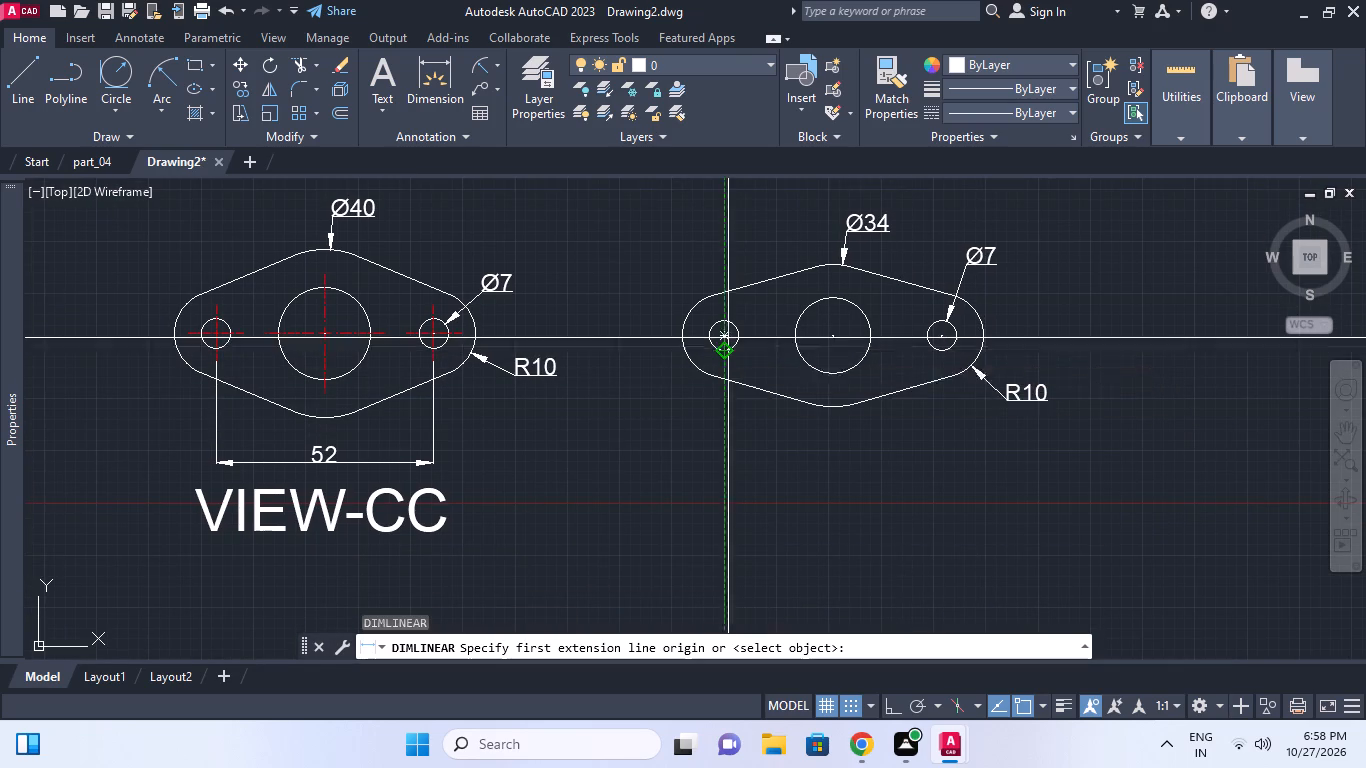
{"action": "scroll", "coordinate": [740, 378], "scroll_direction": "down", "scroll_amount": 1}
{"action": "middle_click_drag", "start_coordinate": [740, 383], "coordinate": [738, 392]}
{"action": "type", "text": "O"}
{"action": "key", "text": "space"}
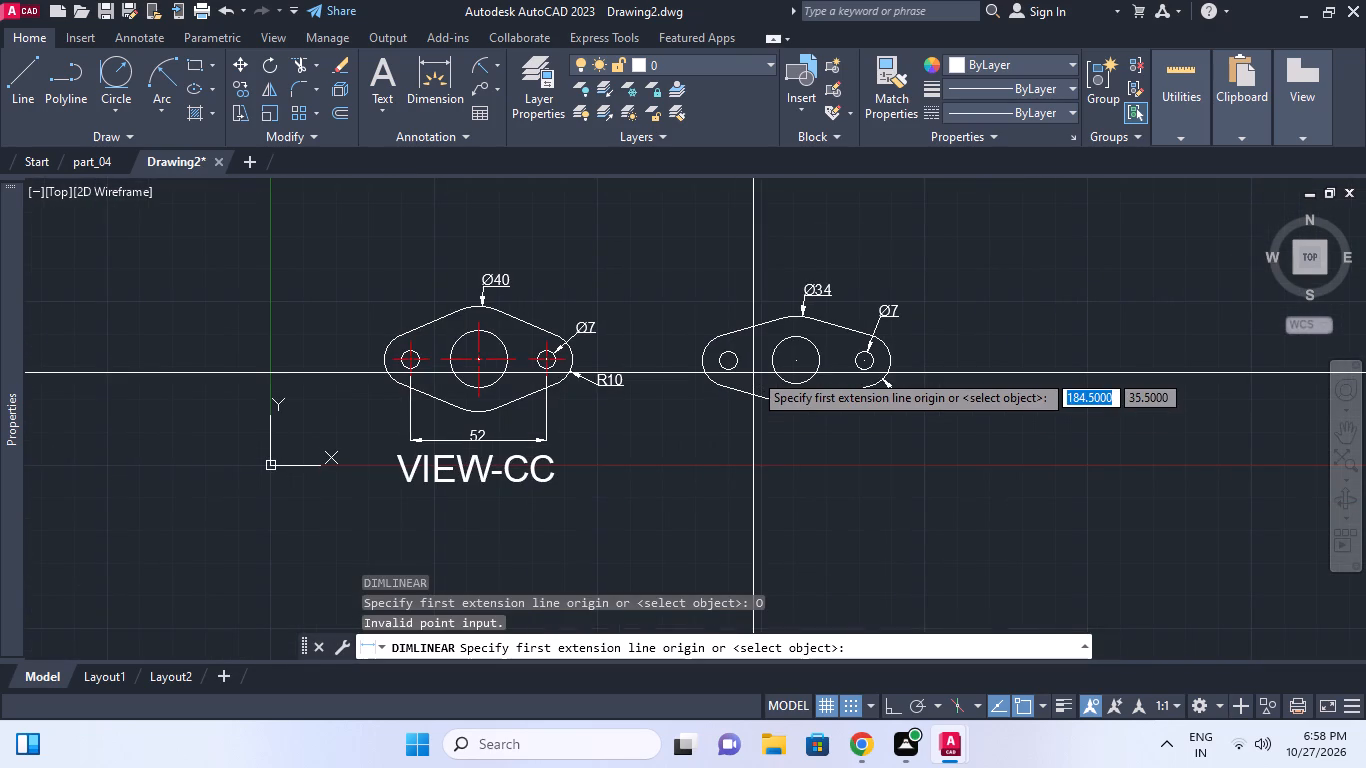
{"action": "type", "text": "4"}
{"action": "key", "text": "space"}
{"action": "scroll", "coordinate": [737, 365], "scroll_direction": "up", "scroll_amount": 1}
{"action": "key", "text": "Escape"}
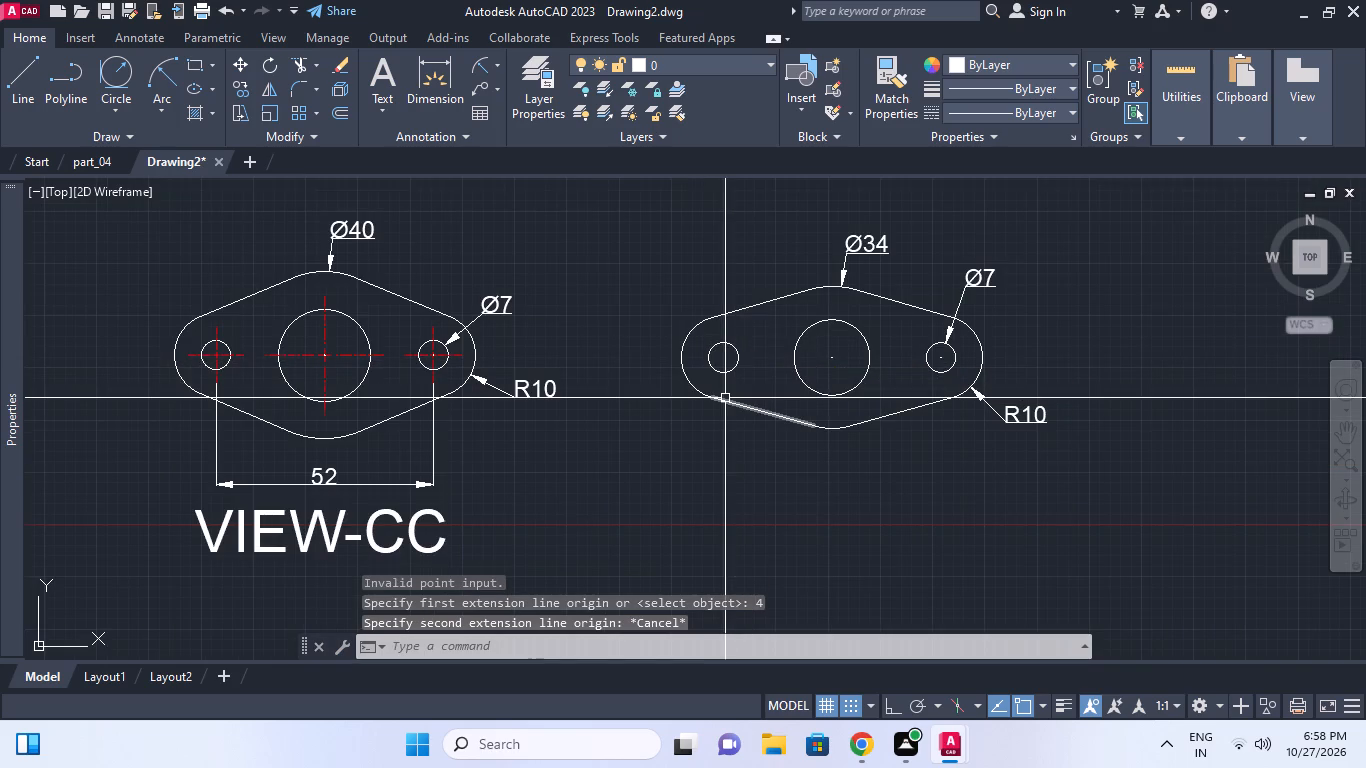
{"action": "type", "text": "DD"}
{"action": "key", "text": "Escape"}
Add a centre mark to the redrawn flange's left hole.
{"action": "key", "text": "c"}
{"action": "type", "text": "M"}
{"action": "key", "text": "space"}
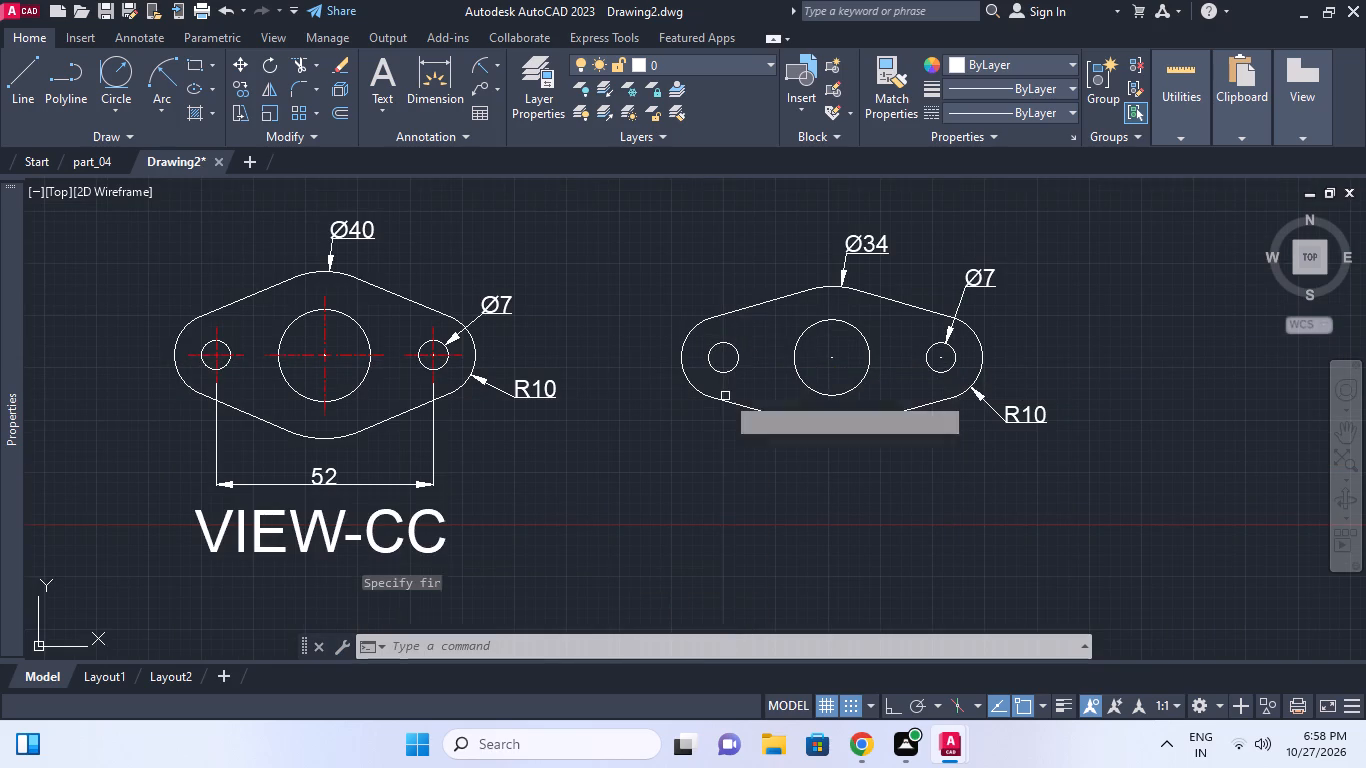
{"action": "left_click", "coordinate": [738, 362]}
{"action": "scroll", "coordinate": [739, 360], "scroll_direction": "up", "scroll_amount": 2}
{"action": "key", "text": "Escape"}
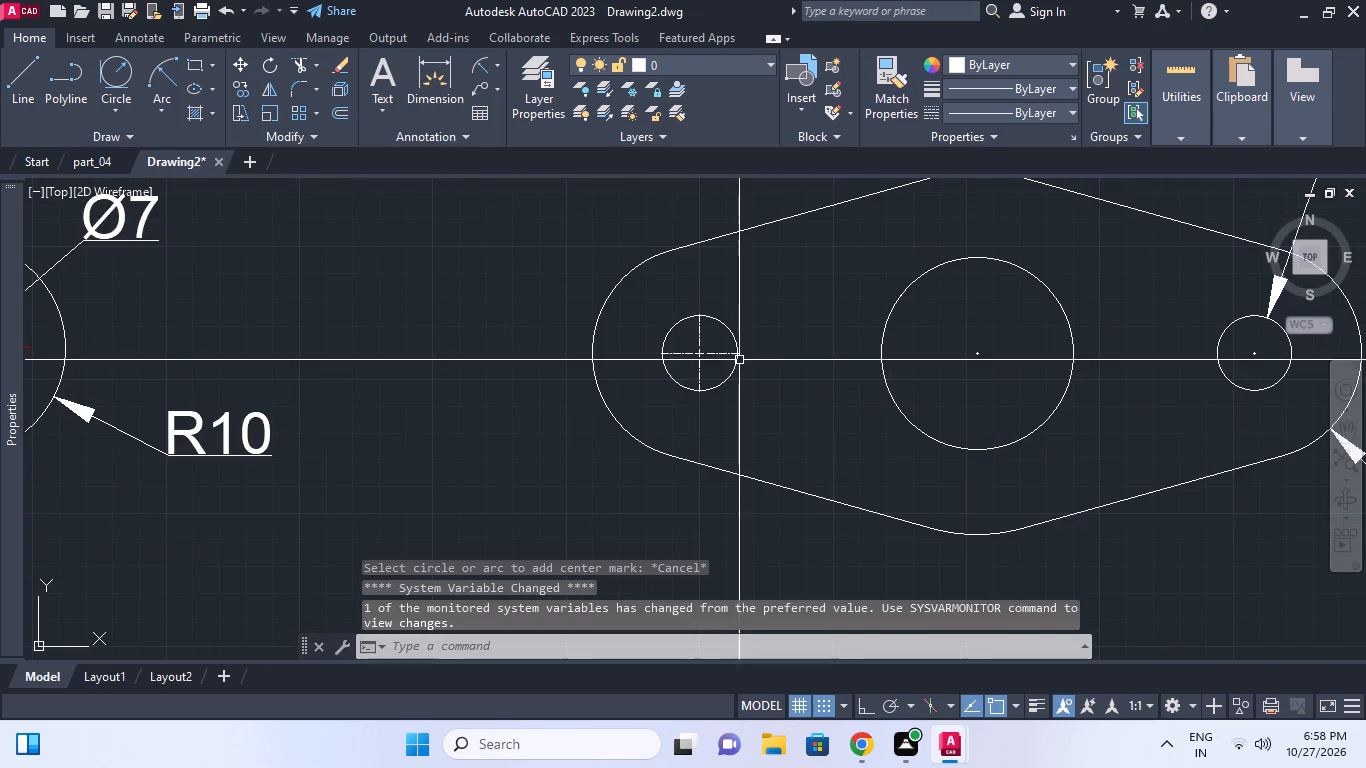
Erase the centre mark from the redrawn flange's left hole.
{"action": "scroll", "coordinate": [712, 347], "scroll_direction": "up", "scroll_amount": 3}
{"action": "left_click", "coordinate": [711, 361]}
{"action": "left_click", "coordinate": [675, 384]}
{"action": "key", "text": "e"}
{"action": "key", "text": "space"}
Offset the left hole, central bore and right hole of the redrawn flange outward by 4.
{"action": "type", "text": "O 4"}
{"action": "key", "text": "space"}
{"action": "left_click", "coordinate": [789, 295]}
{"action": "left_click", "coordinate": [853, 253]}
{"action": "scroll", "coordinate": [858, 257], "scroll_direction": "down", "scroll_amount": 2}
{"action": "middle_click_drag", "start_coordinate": [858, 268], "coordinate": [710, 364]}
{"action": "left_click", "coordinate": [974, 291]}
{"action": "left_click", "coordinate": [1002, 260]}
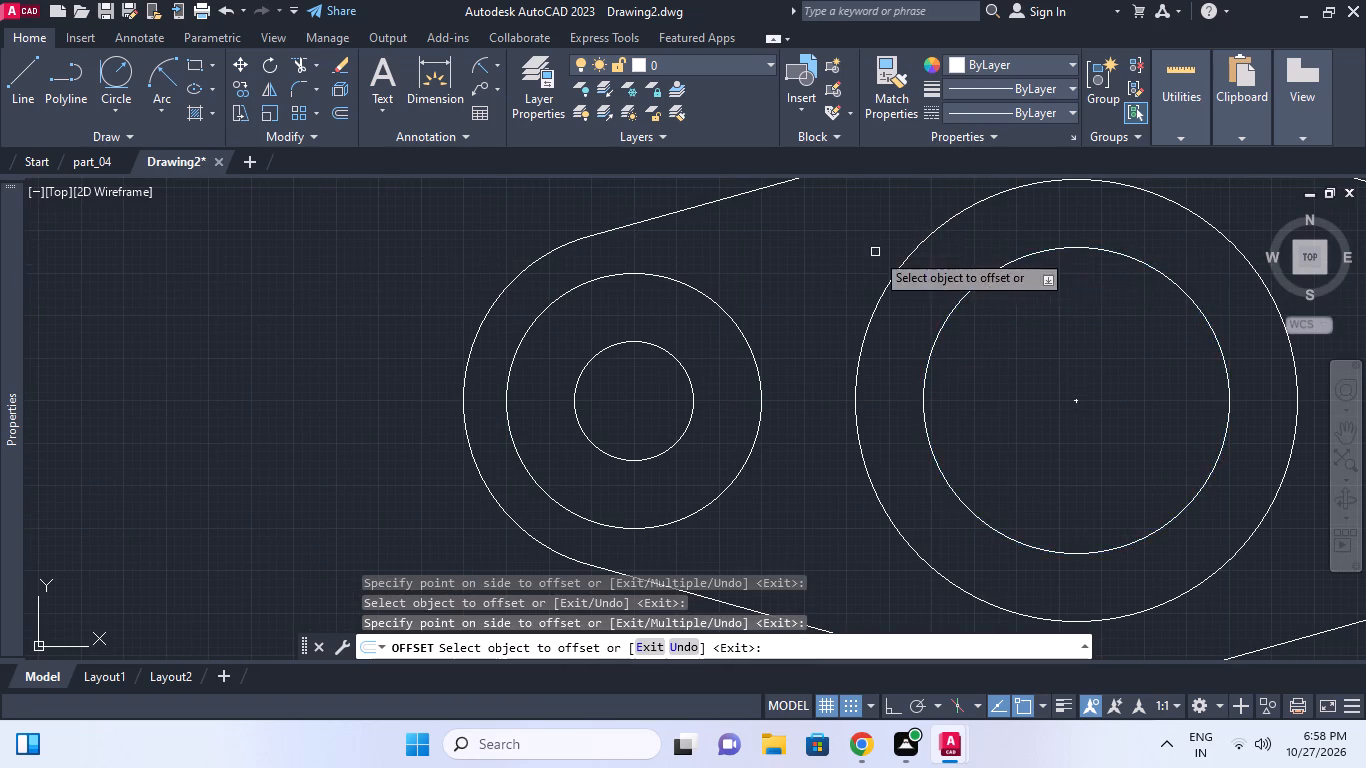
{"action": "scroll", "coordinate": [1091, 306], "scroll_direction": "down", "scroll_amount": 2}
{"action": "middle_click_drag", "start_coordinate": [1086, 311], "coordinate": [897, 334]}
{"action": "left_click", "coordinate": [1078, 342]}
{"action": "left_click", "coordinate": [1032, 320]}
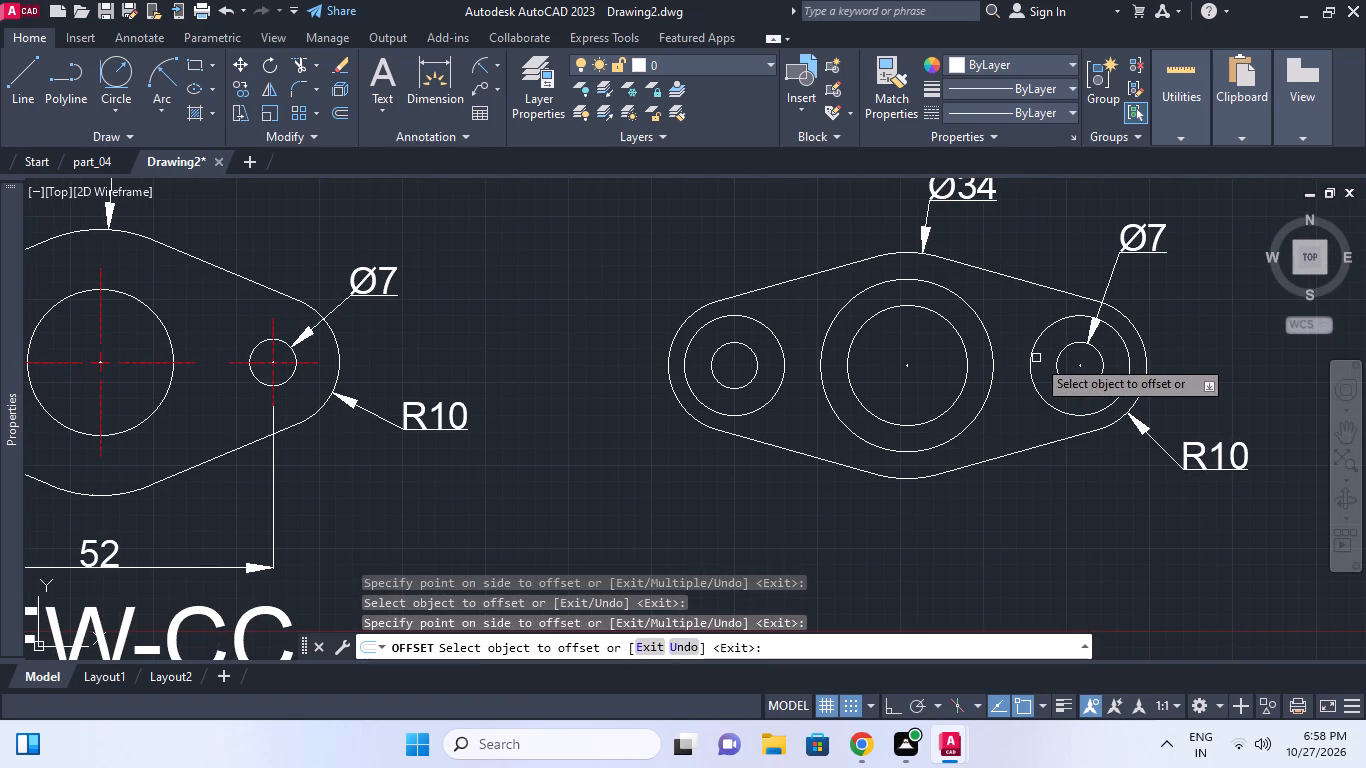
{"action": "key", "text": "Escape"}
Add centre marks to the three offset circles around the left hole, central bore and right hole.
{"action": "key", "text": "c"}
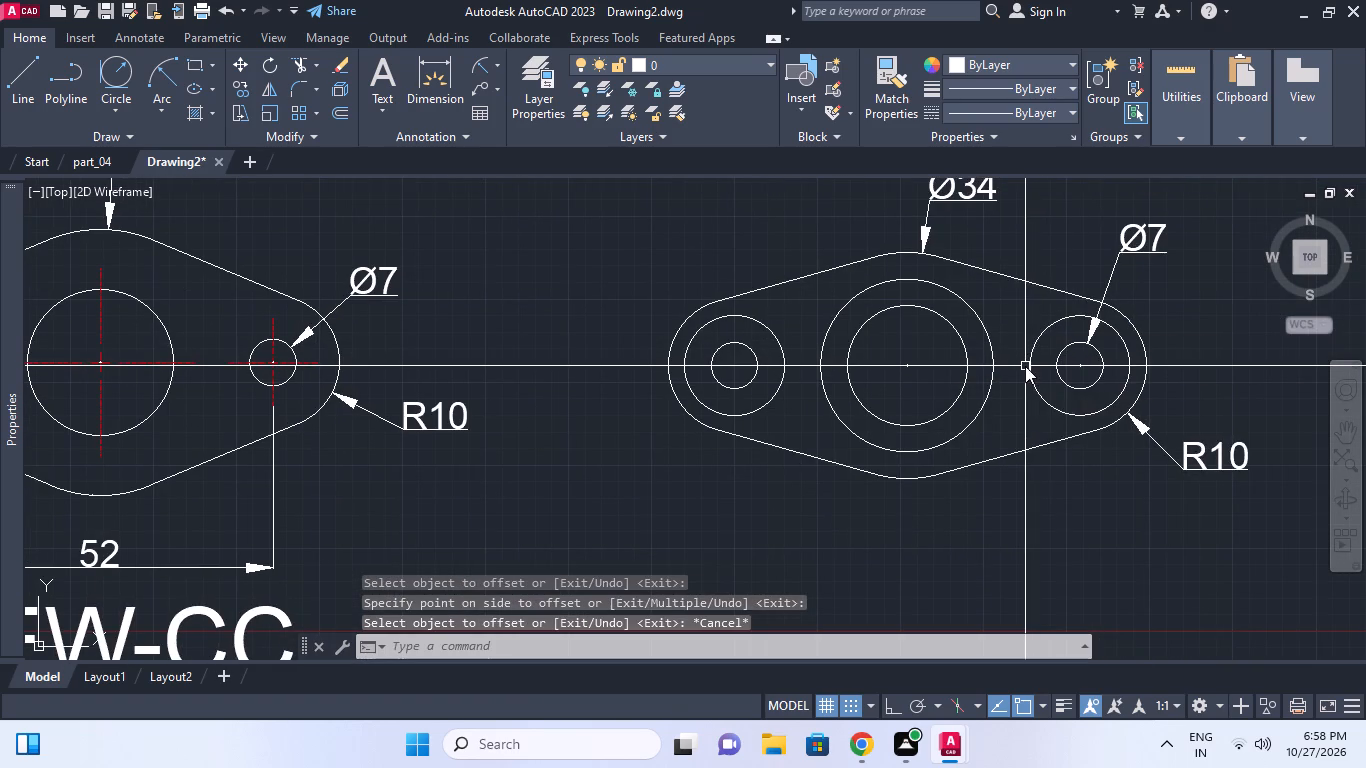
{"action": "key", "text": "m"}
{"action": "key", "text": "space"}
{"action": "left_click", "coordinate": [775, 335]}
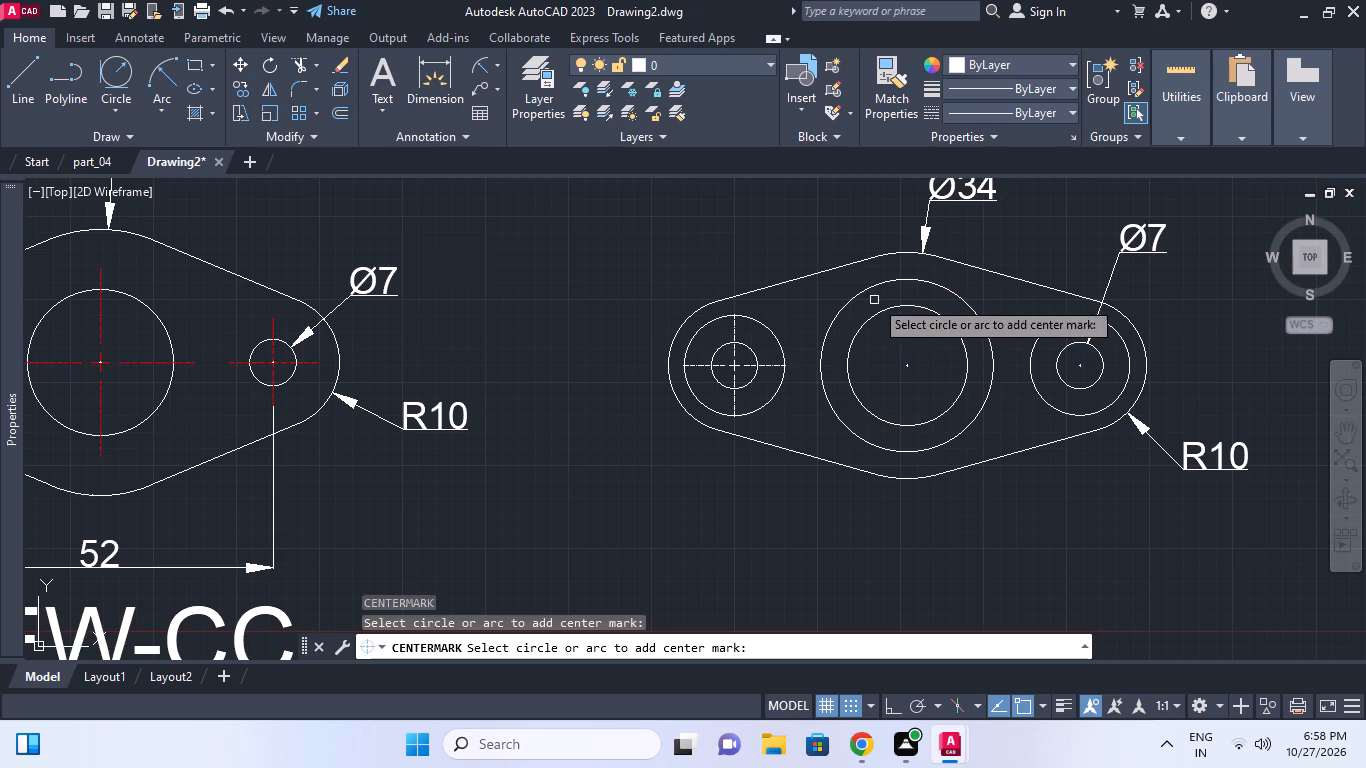
{"action": "left_click", "coordinate": [872, 293]}
{"action": "left_click", "coordinate": [1055, 324]}
{"action": "right_click", "coordinate": [981, 280]}
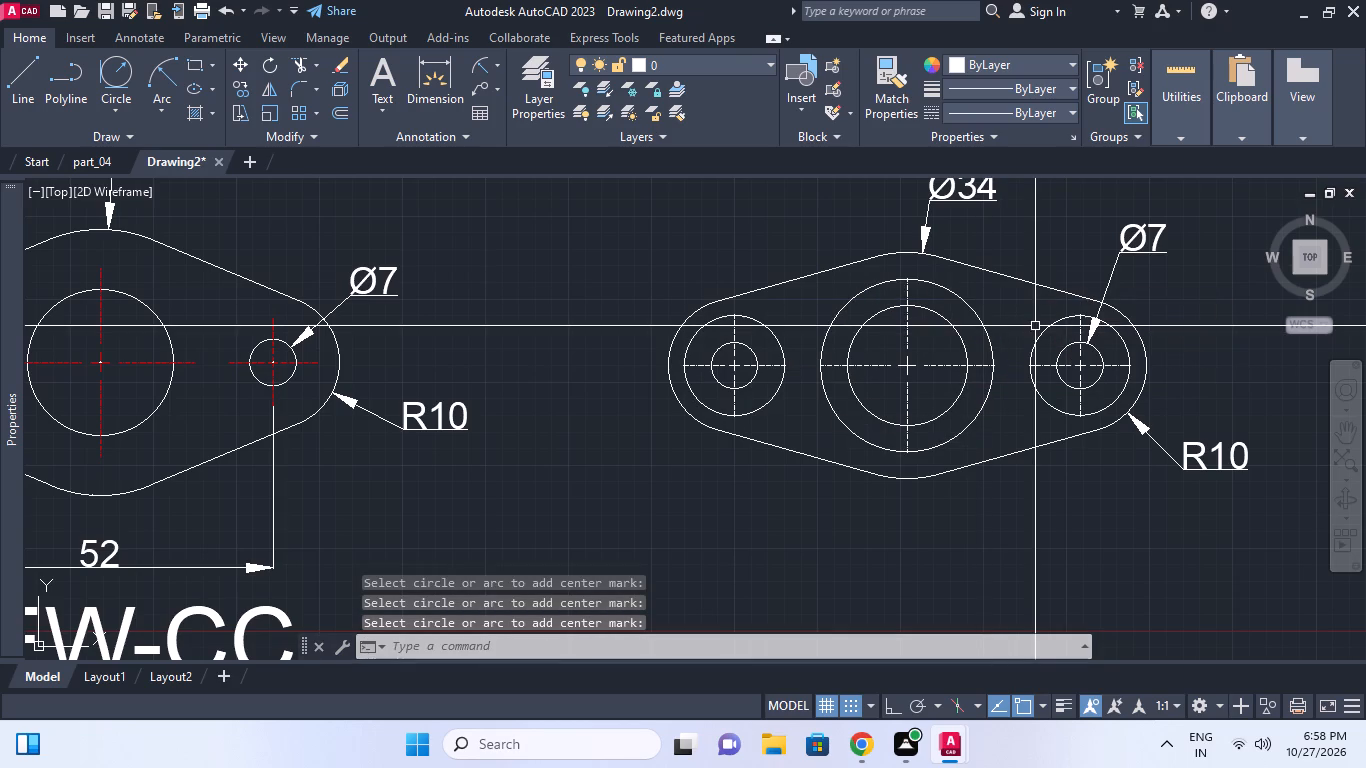
Erase the three offset circles around the holes and bore, keeping their centre marks.
{"action": "left_click", "coordinate": [1043, 337]}
{"action": "left_click", "coordinate": [974, 313]}
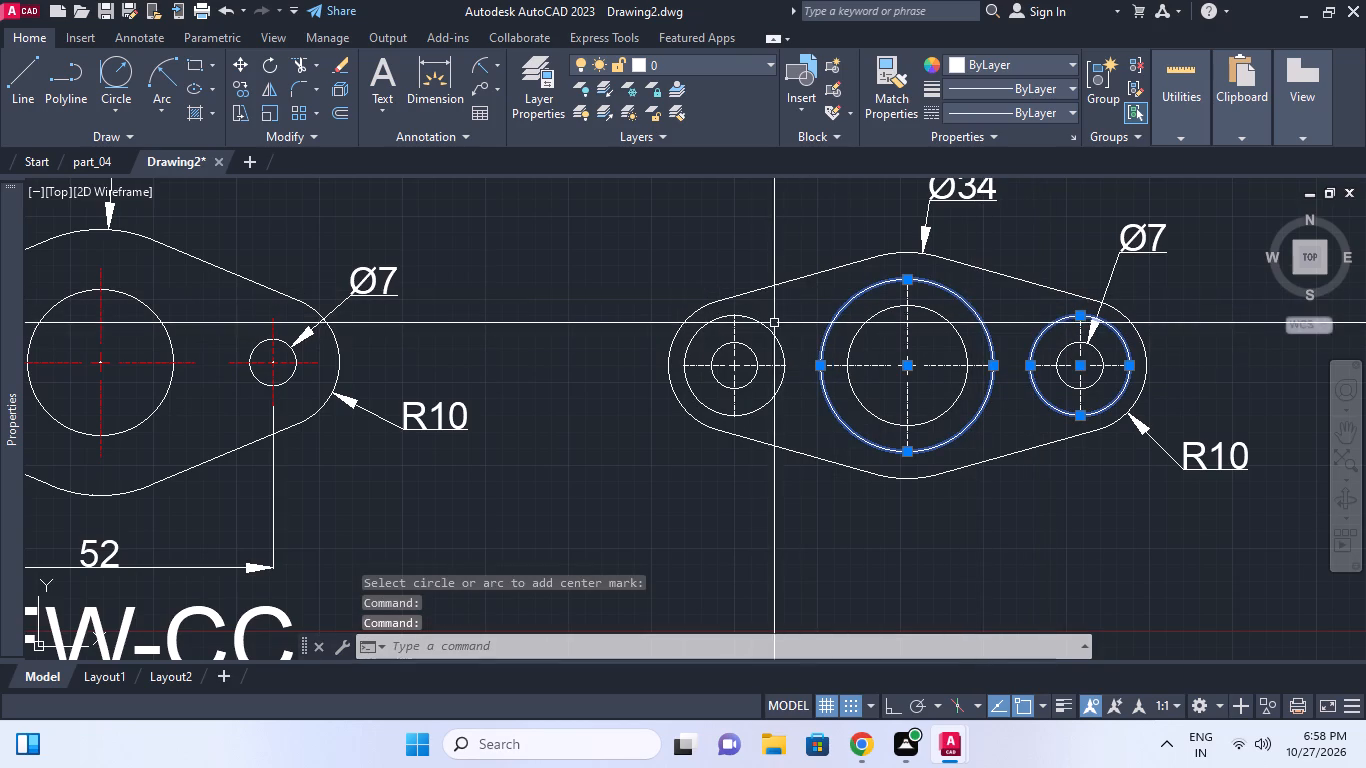
{"action": "left_click", "coordinate": [760, 324]}
{"action": "right_click", "coordinate": [818, 295]}
{"action": "left_click", "coordinate": [907, 355]}
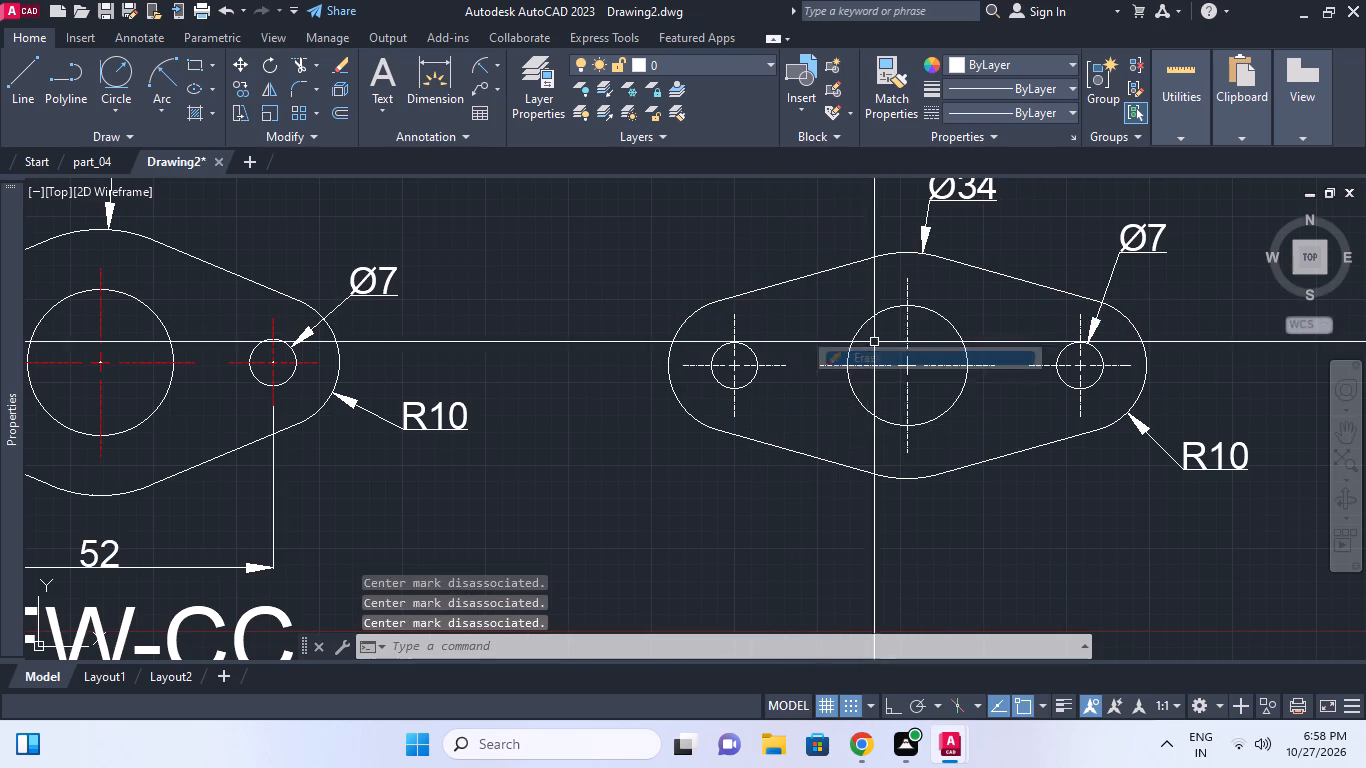
Match the properties of VIEW-CC's central red centre mark onto the redrawn flange's three centre marks.
{"action": "scroll", "coordinate": [949, 394], "scroll_direction": "down", "scroll_amount": 1}
{"action": "scroll", "coordinate": [564, 381], "scroll_direction": "up", "scroll_amount": 2}
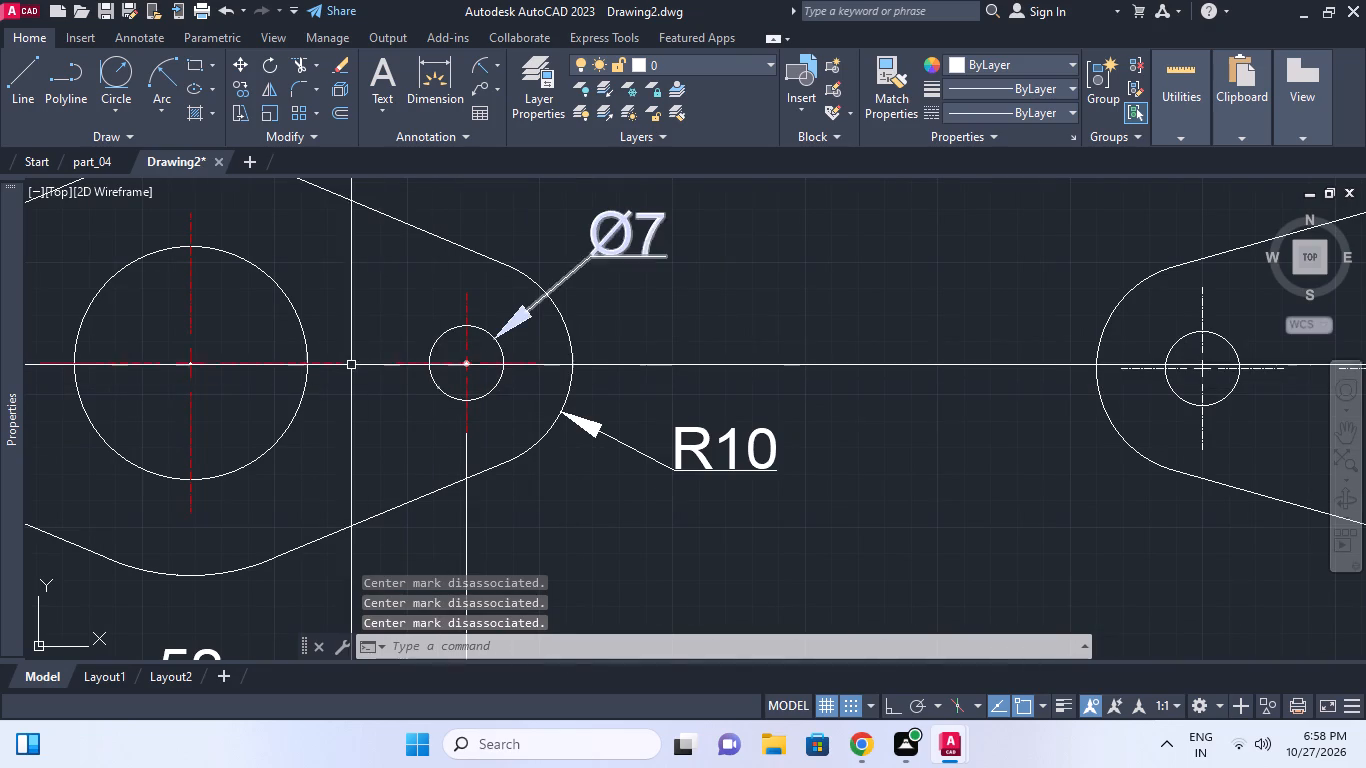
{"action": "left_click", "coordinate": [337, 367]}
{"action": "left_click", "coordinate": [894, 69]}
{"action": "scroll", "coordinate": [966, 381], "scroll_direction": "down", "scroll_amount": 1}
{"action": "middle_click_drag", "start_coordinate": [952, 381], "coordinate": [627, 381]}
{"action": "left_click", "coordinate": [872, 381]}
{"action": "left_click", "coordinate": [874, 365]}
{"action": "left_click", "coordinate": [878, 376]}
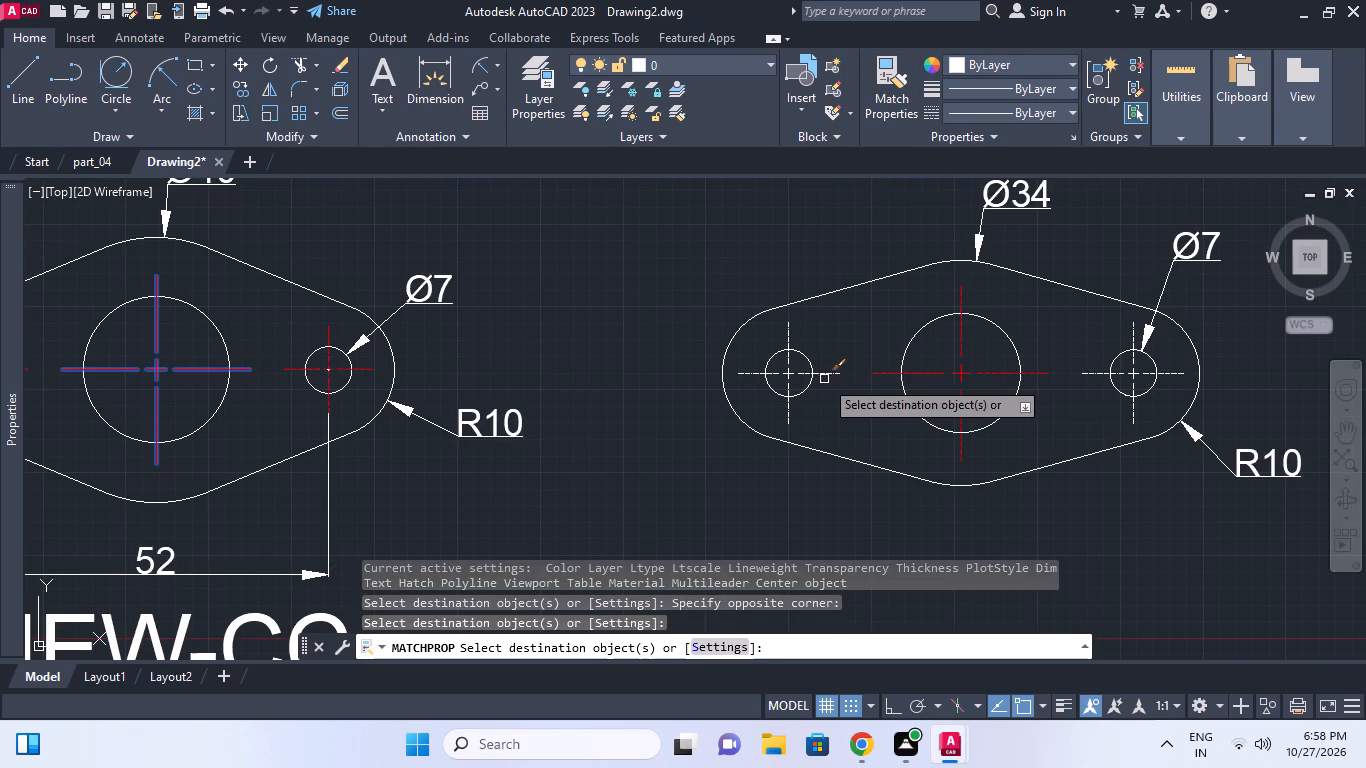
{"action": "left_click", "coordinate": [822, 378]}
{"action": "left_click", "coordinate": [830, 368]}
{"action": "left_click", "coordinate": [820, 371]}
{"action": "left_click", "coordinate": [1091, 374]}
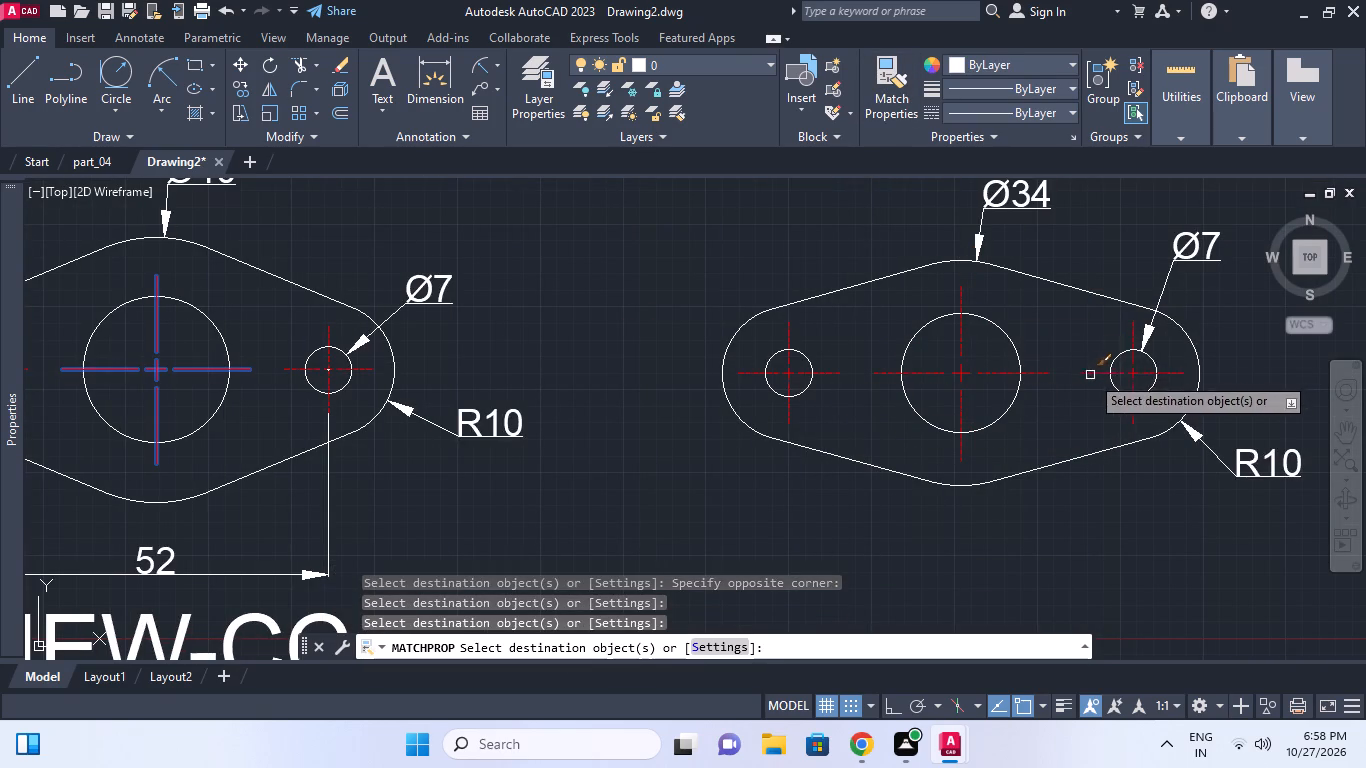
{"action": "right_click", "coordinate": [995, 333]}
{"action": "left_click", "coordinate": [1083, 347]}
Add a linear dimension between the redrawn flange's two hole centre marks, placed level with VIEW-CC's hole-spacing dimension.
{"action": "scroll", "coordinate": [870, 348], "scroll_direction": "down", "scroll_amount": 1}
{"action": "middle_click", "coordinate": [870, 348]}
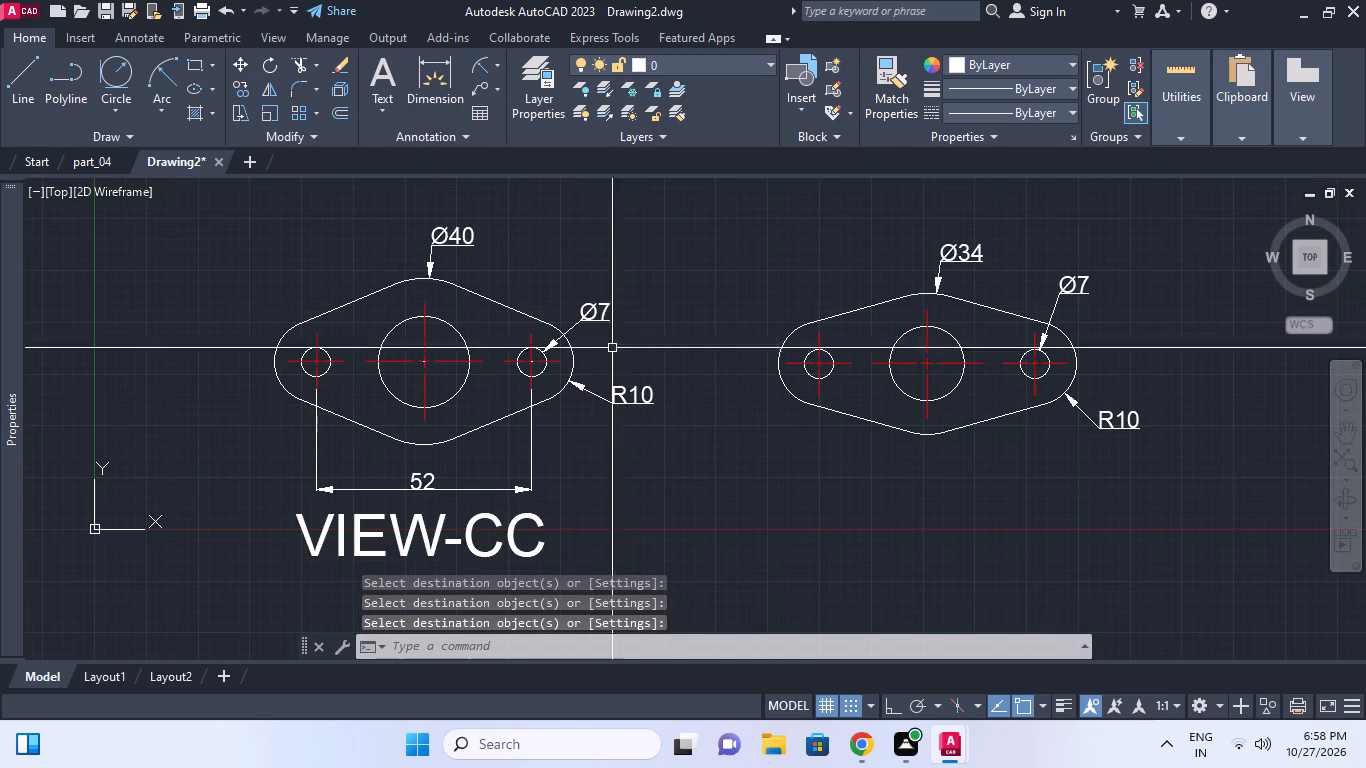
{"action": "left_click", "coordinate": [499, 66]}
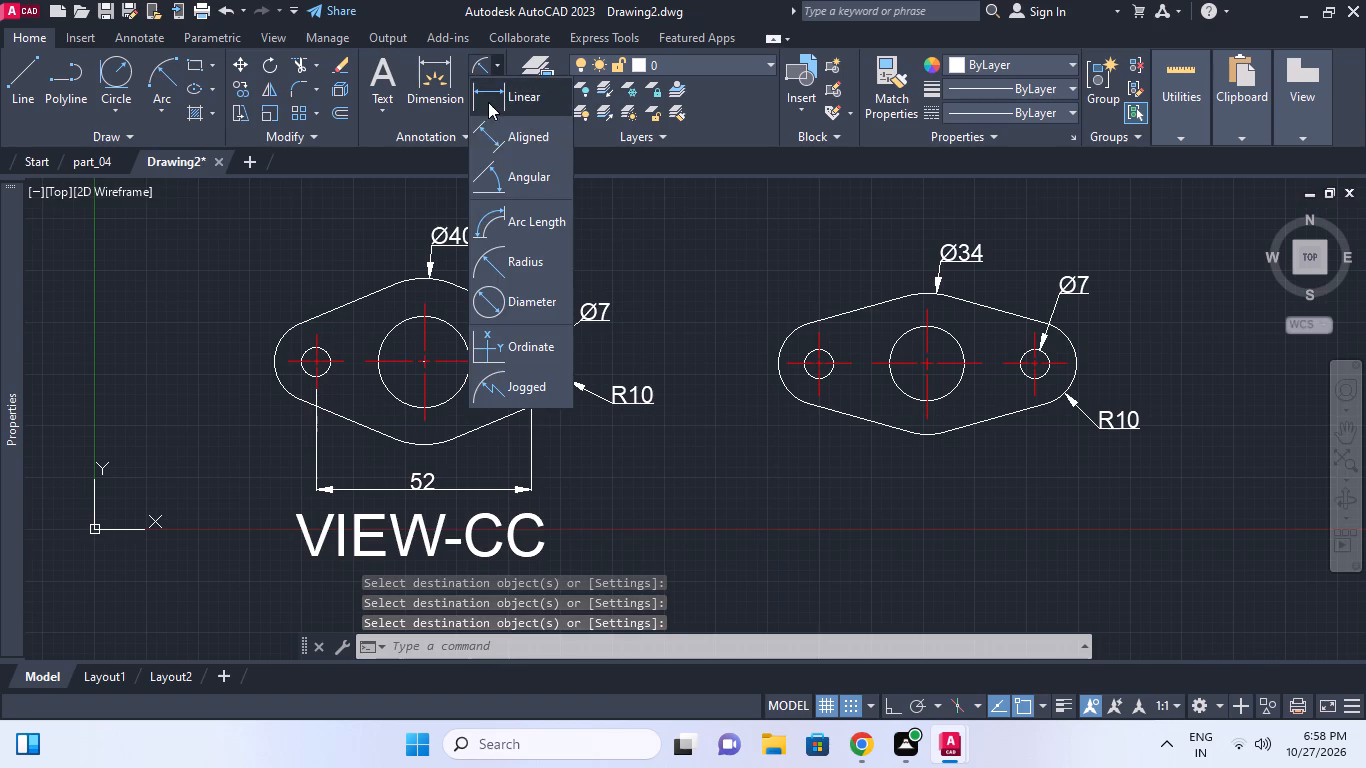
{"action": "left_click", "coordinate": [488, 97]}
{"action": "left_click", "coordinate": [821, 393]}
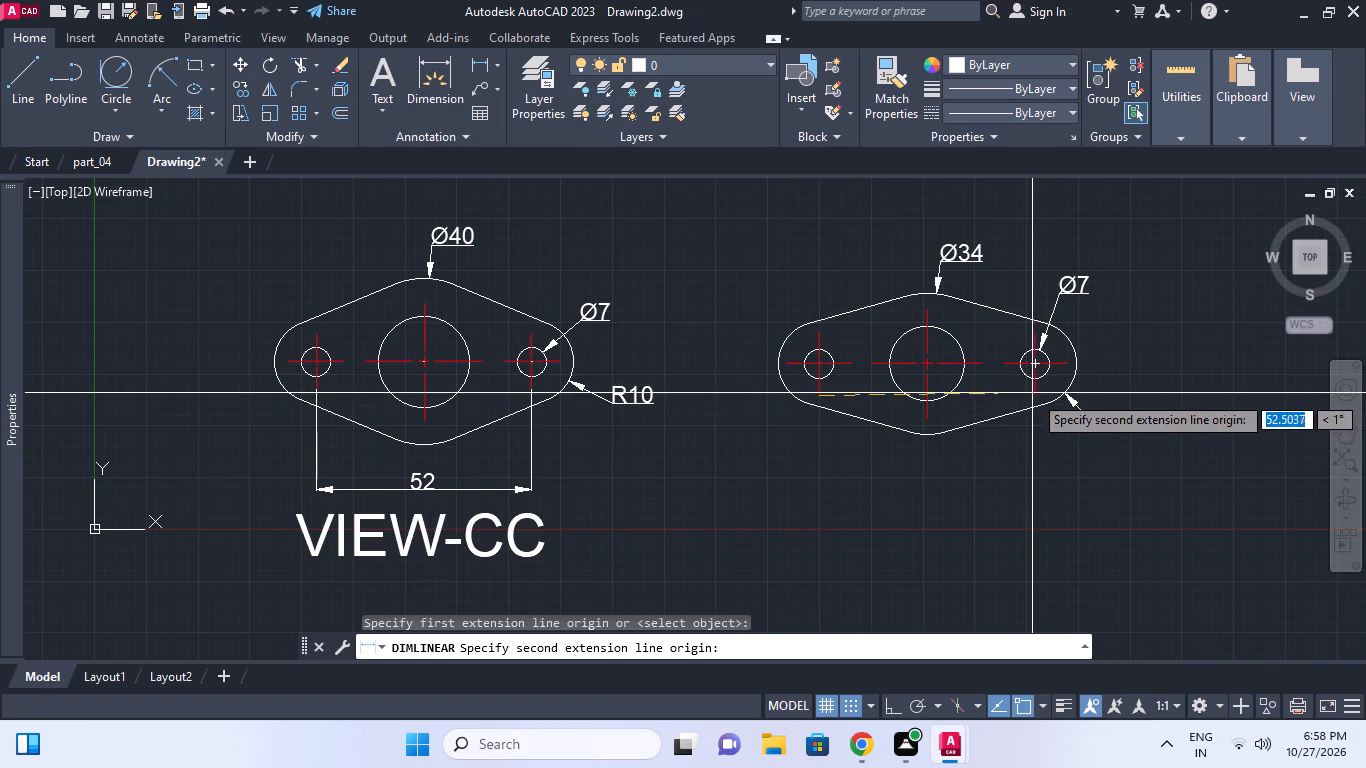
{"action": "left_click", "coordinate": [1031, 394]}
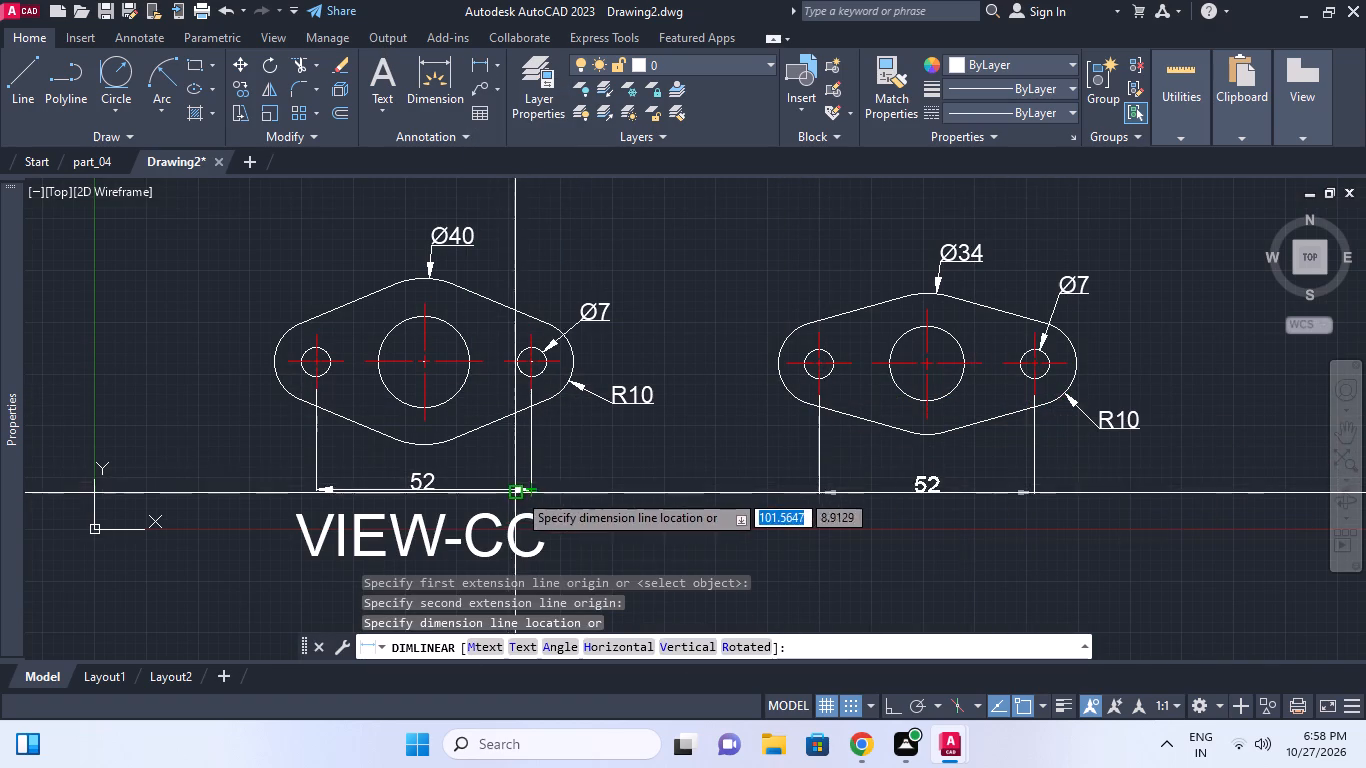
{"action": "left_click", "coordinate": [517, 492]}
Copy the VIEW-CC label to below the redrawn flange's hole-spacing dimension.
{"action": "middle_click_drag", "start_coordinate": [801, 477], "coordinate": [700, 388]}
{"action": "left_click", "coordinate": [451, 448]}
{"action": "left_click", "coordinate": [391, 450]}
{"action": "right_click", "coordinate": [391, 450]}
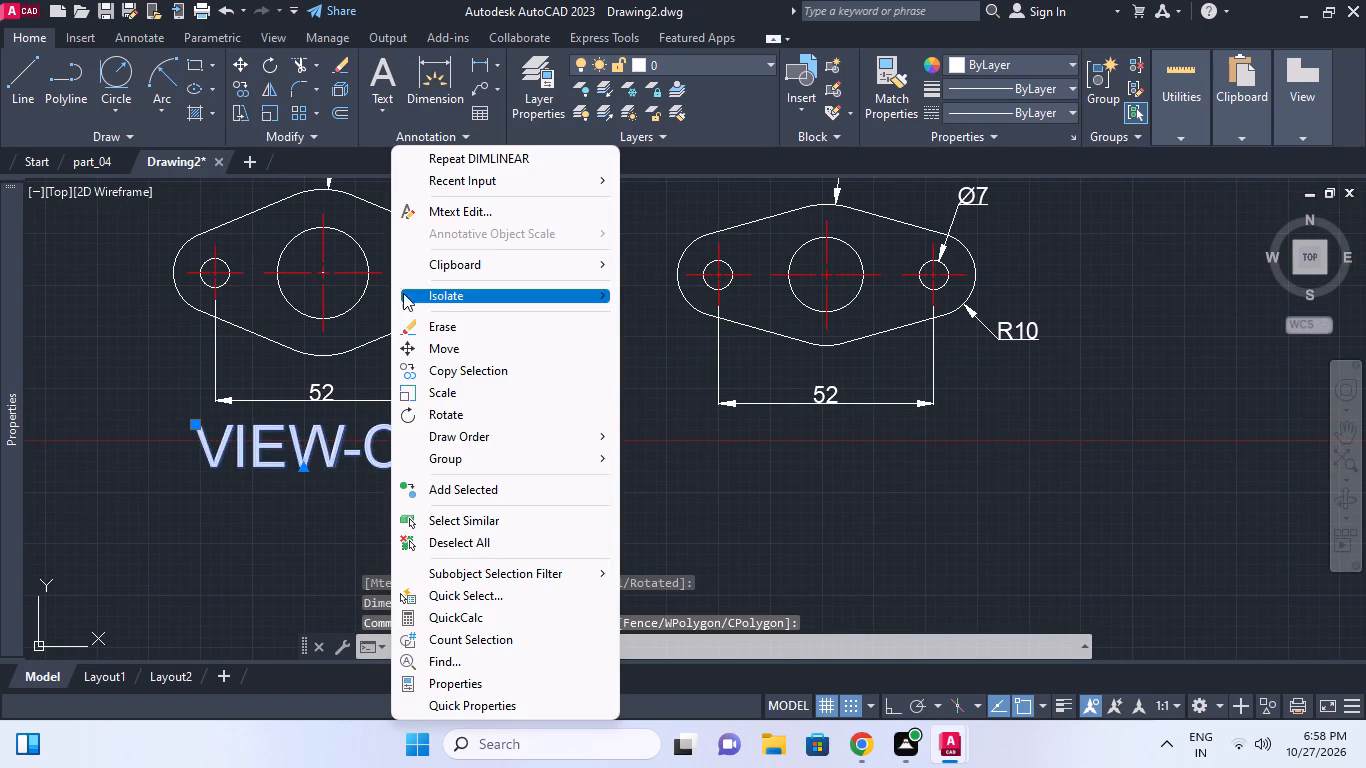
{"action": "left_click", "coordinate": [440, 368]}
{"action": "left_click_drag", "start_coordinate": [346, 412], "coordinate": [357, 433]}
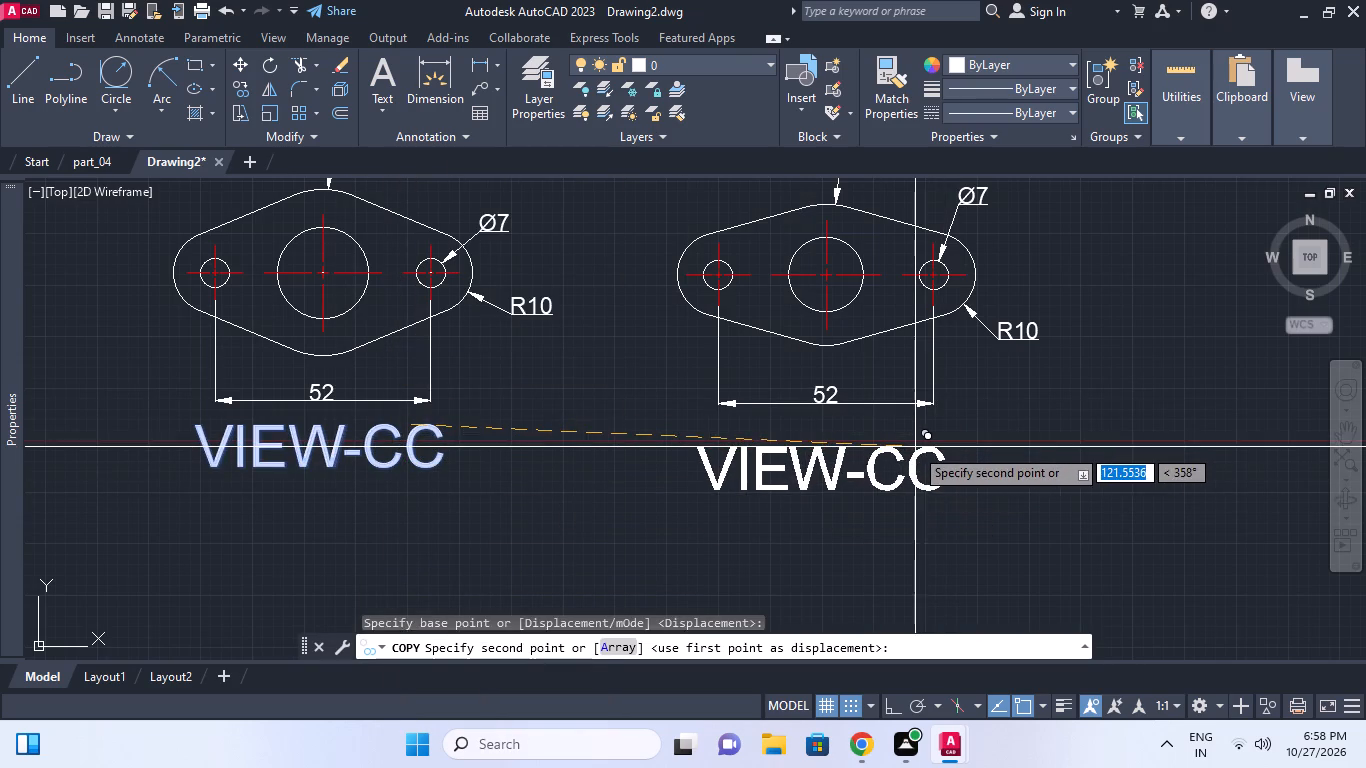
{"action": "left_click", "coordinate": [919, 448]}
{"action": "right_click", "coordinate": [1017, 455]}
{"action": "left_click", "coordinate": [1082, 182]}
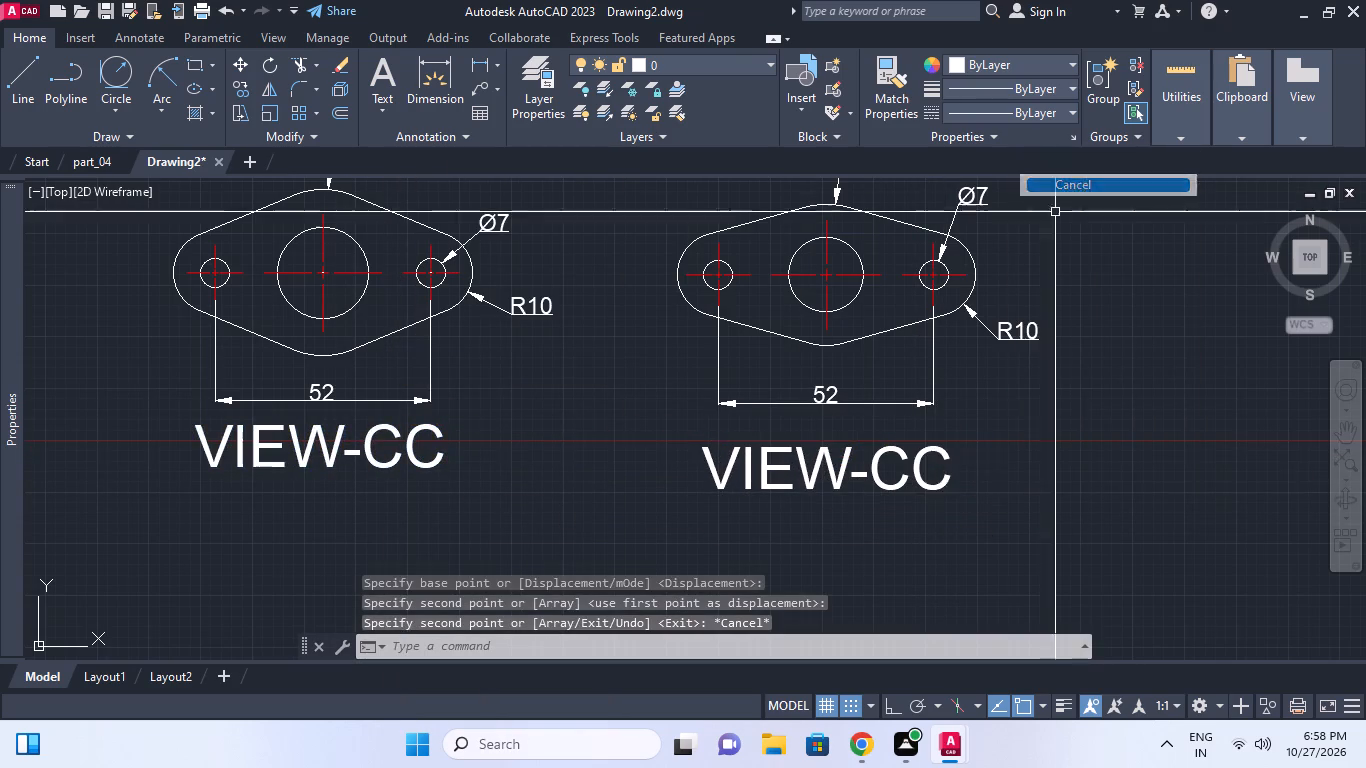
Change the copied label under the redrawn flange to VIEW-BB.
{"action": "double_click", "coordinate": [935, 444]}
{"action": "left_click", "coordinate": [931, 456]}
{"action": "left_click_drag", "start_coordinate": [868, 467], "coordinate": [1032, 472]}
{"action": "key", "text": "b"}
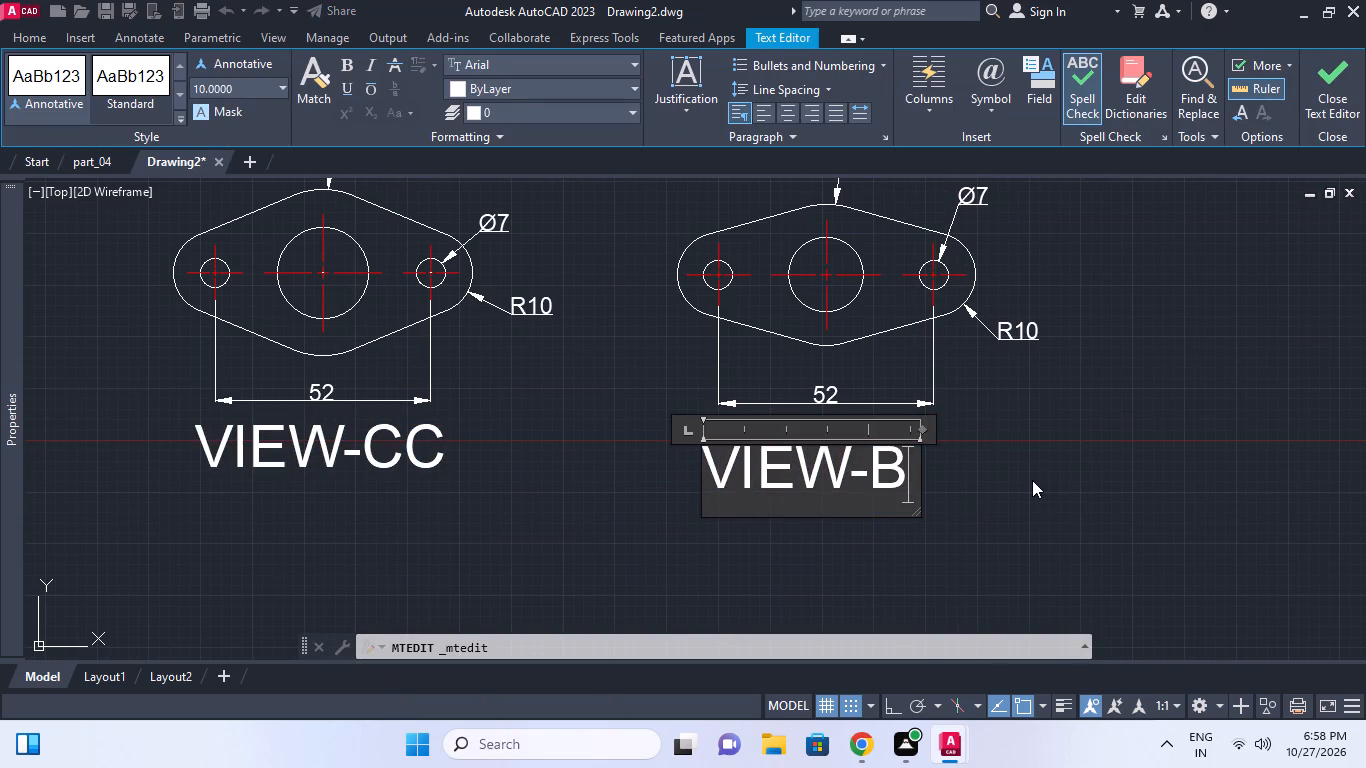
{"action": "key", "text": "b"}
{"action": "left_click", "coordinate": [1041, 477]}
Move the VIEW-BB label up about 5 units, roughly level with the VIEW-CC label.
{"action": "scroll", "coordinate": [911, 459], "scroll_direction": "down", "scroll_amount": 1}
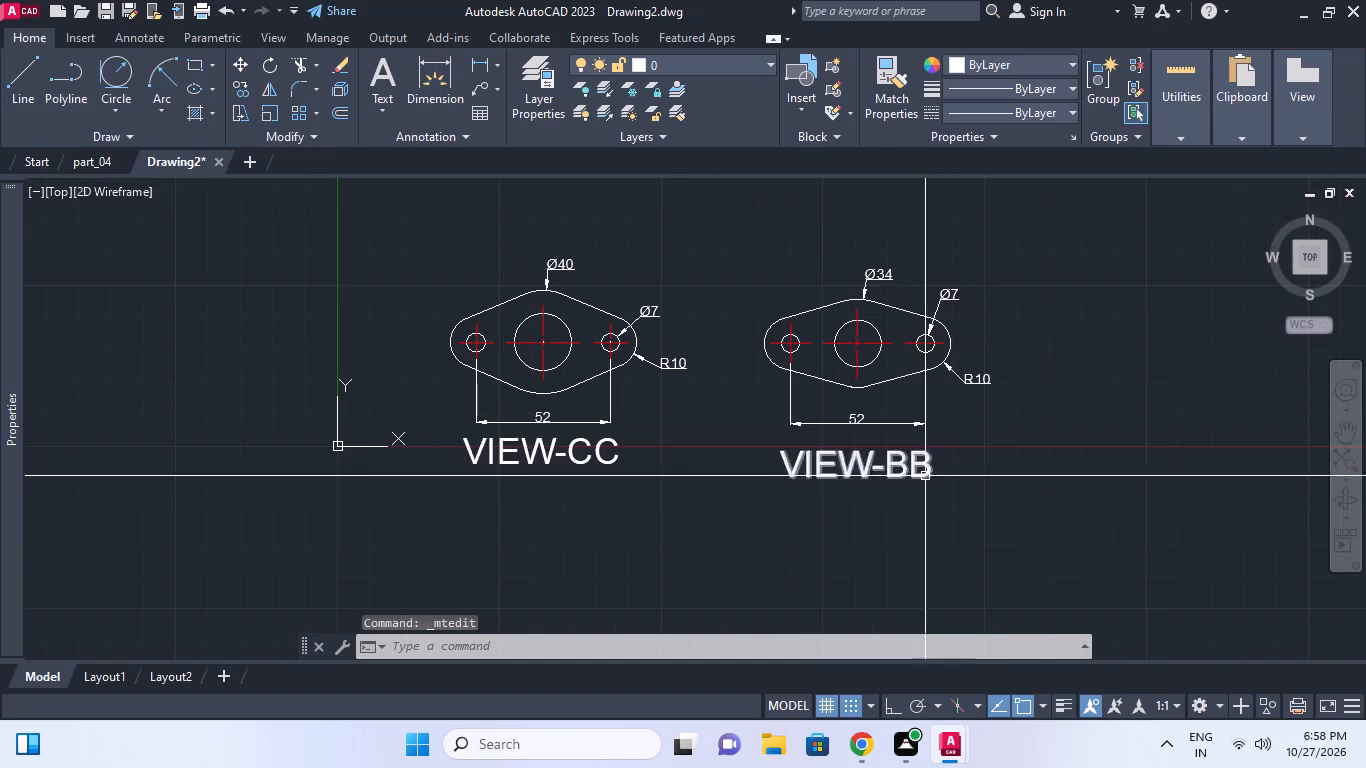
{"action": "left_click", "coordinate": [925, 476]}
{"action": "key", "text": "m"}
{"action": "key", "text": "space"}
{"action": "left_click", "coordinate": [1024, 521]}
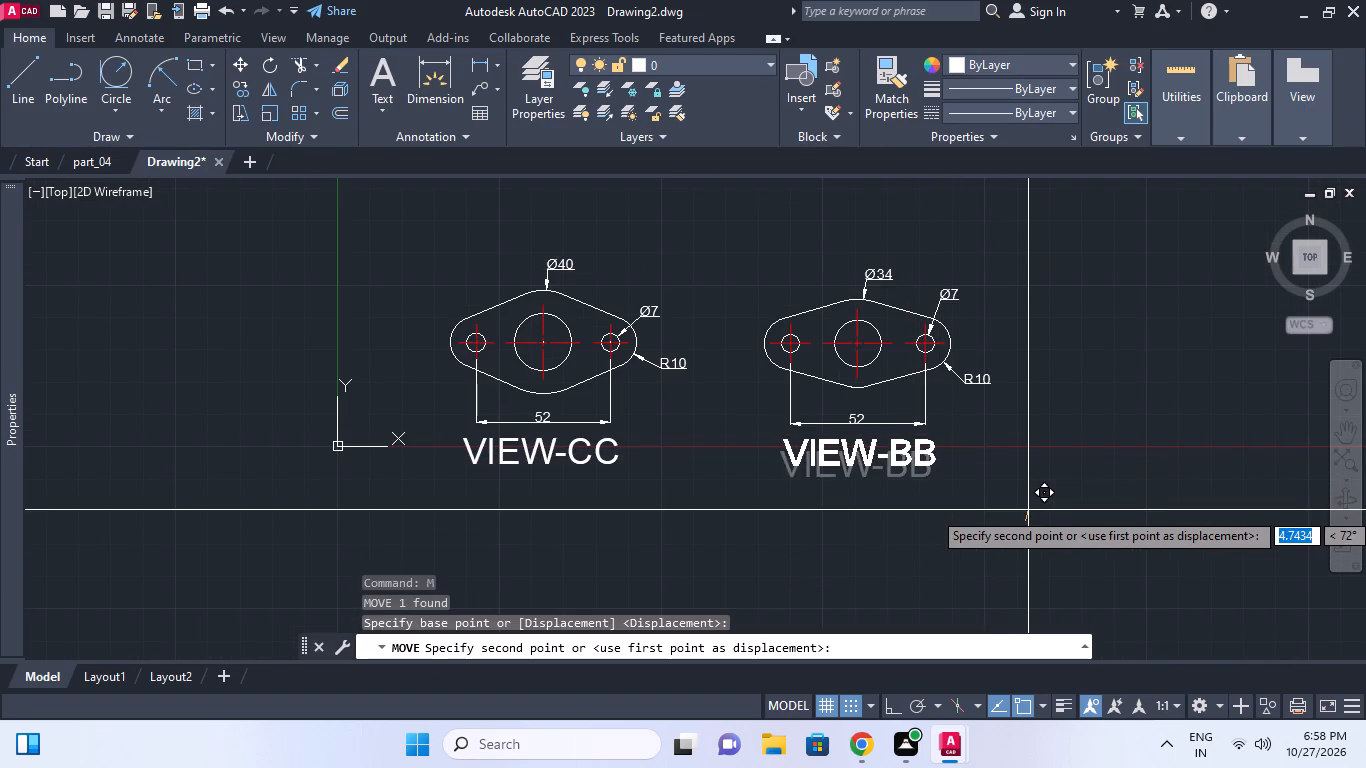
{"action": "left_click", "coordinate": [1029, 511]}
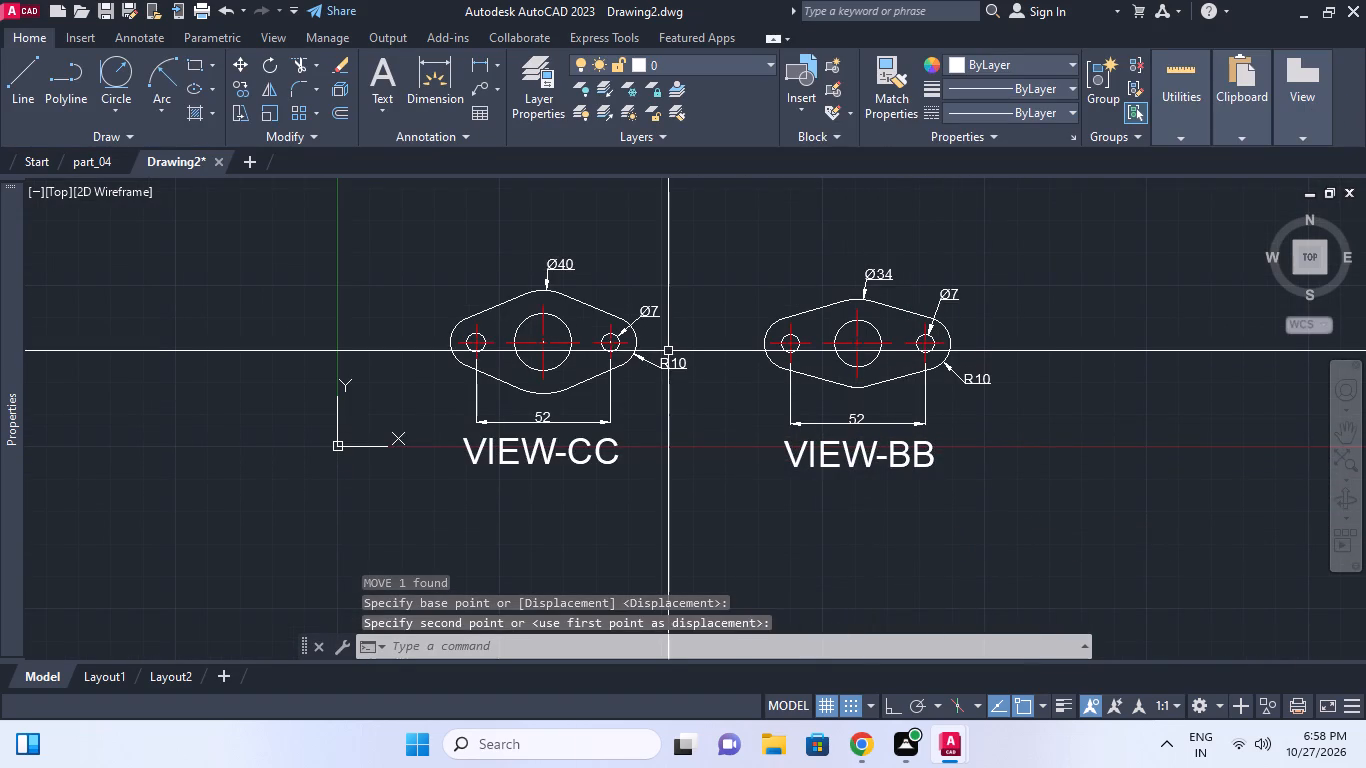
Draw a circle of diameter 65 in the empty space to the right of VIEW-BB.
{"action": "middle_click_drag", "start_coordinate": [721, 425], "coordinate": [765, 261]}
{"action": "middle_click", "coordinate": [724, 410]}
{"action": "middle_click_drag", "start_coordinate": [705, 407], "coordinate": [719, 370]}
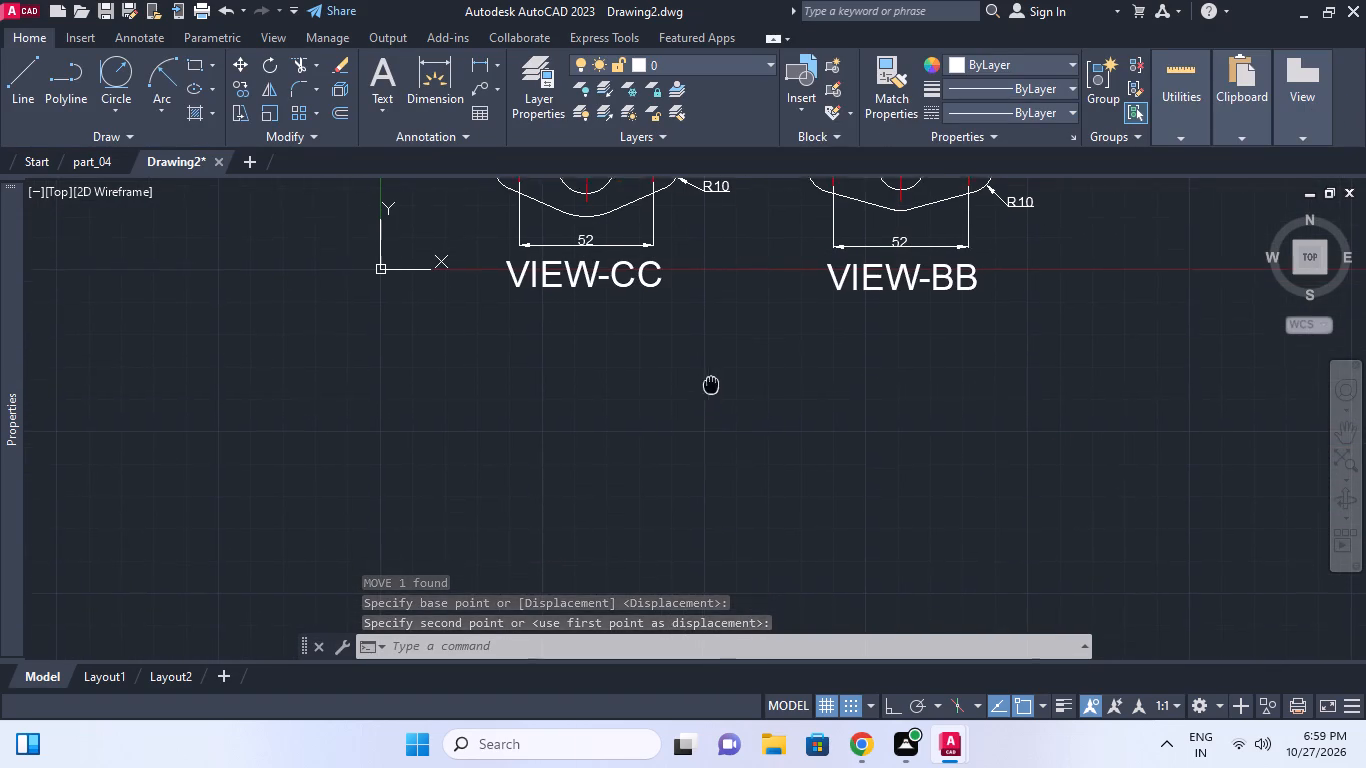
{"action": "middle_click_drag", "start_coordinate": [719, 370], "coordinate": [722, 363]}
{"action": "scroll", "coordinate": [713, 477], "scroll_direction": "down", "scroll_amount": 1}
{"action": "middle_click", "coordinate": [713, 477]}
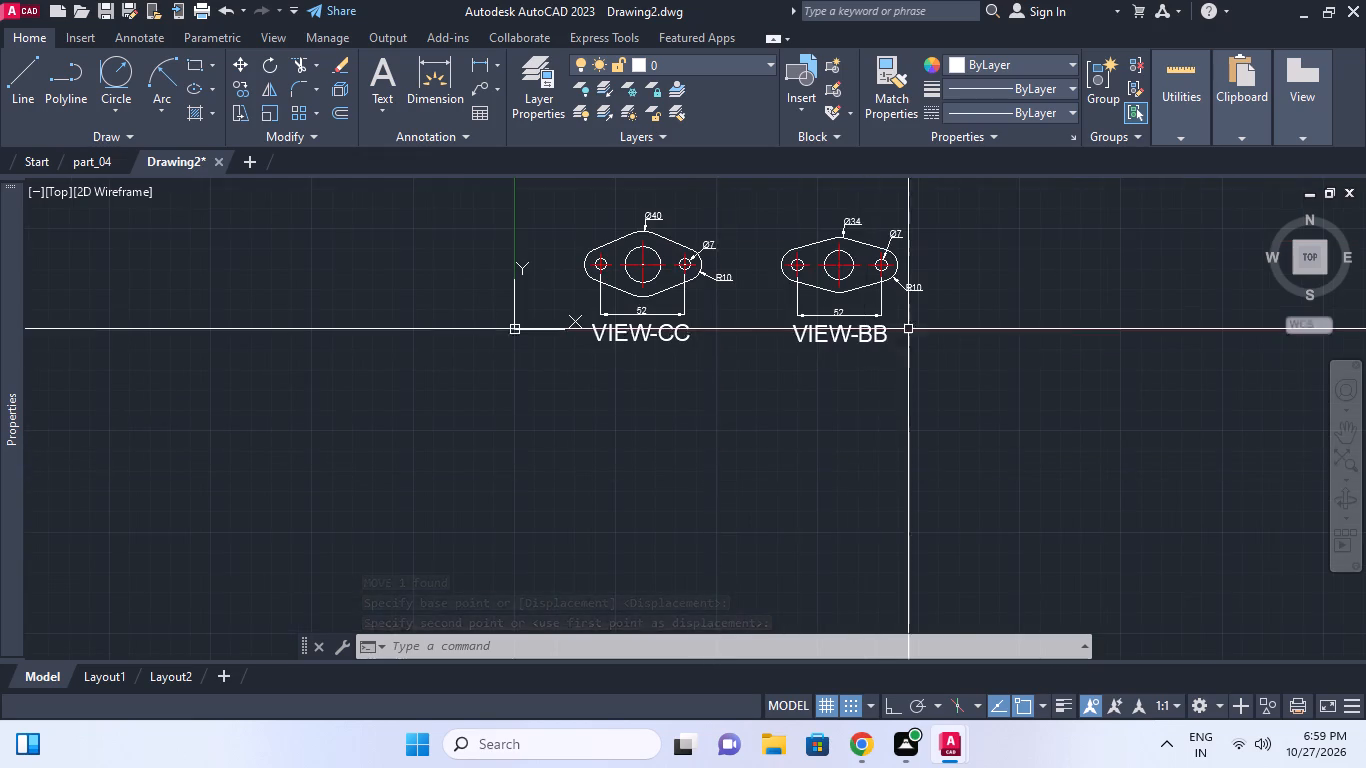
{"action": "middle_click_drag", "start_coordinate": [908, 328], "coordinate": [703, 397]}
{"action": "scroll", "coordinate": [876, 339], "scroll_direction": "down", "scroll_amount": 1}
{"action": "scroll", "coordinate": [826, 386], "scroll_direction": "up", "scroll_amount": 1}
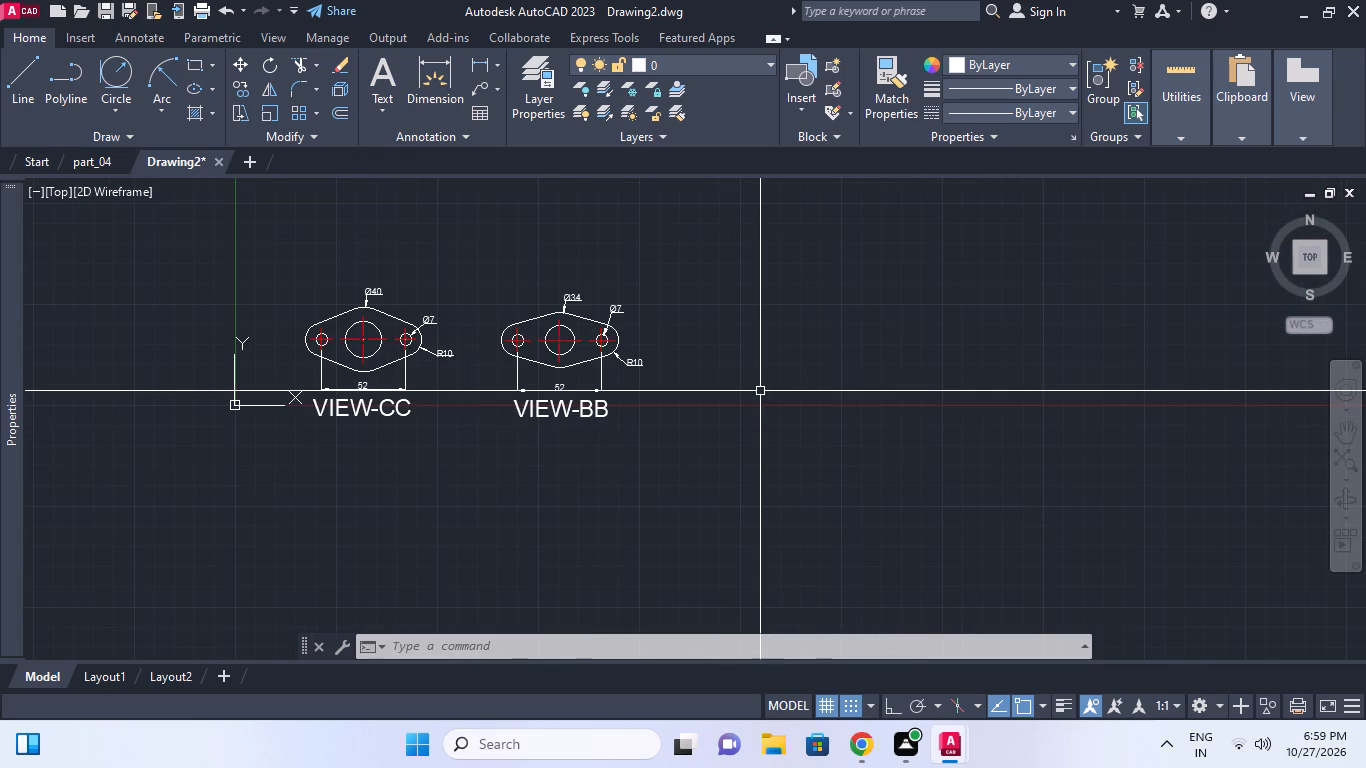
{"action": "type", "text": "C"}
{"action": "key", "text": "space"}
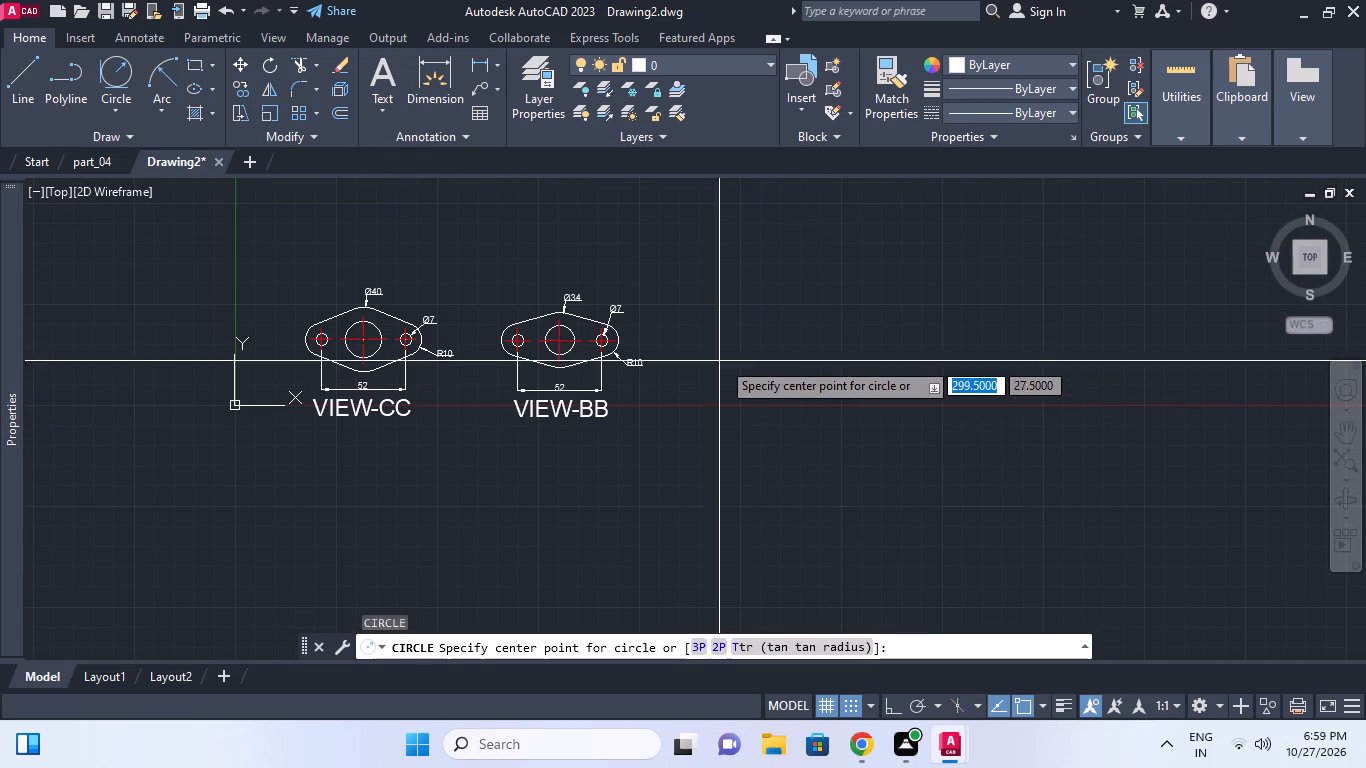
{"action": "left_click", "coordinate": [765, 346]}
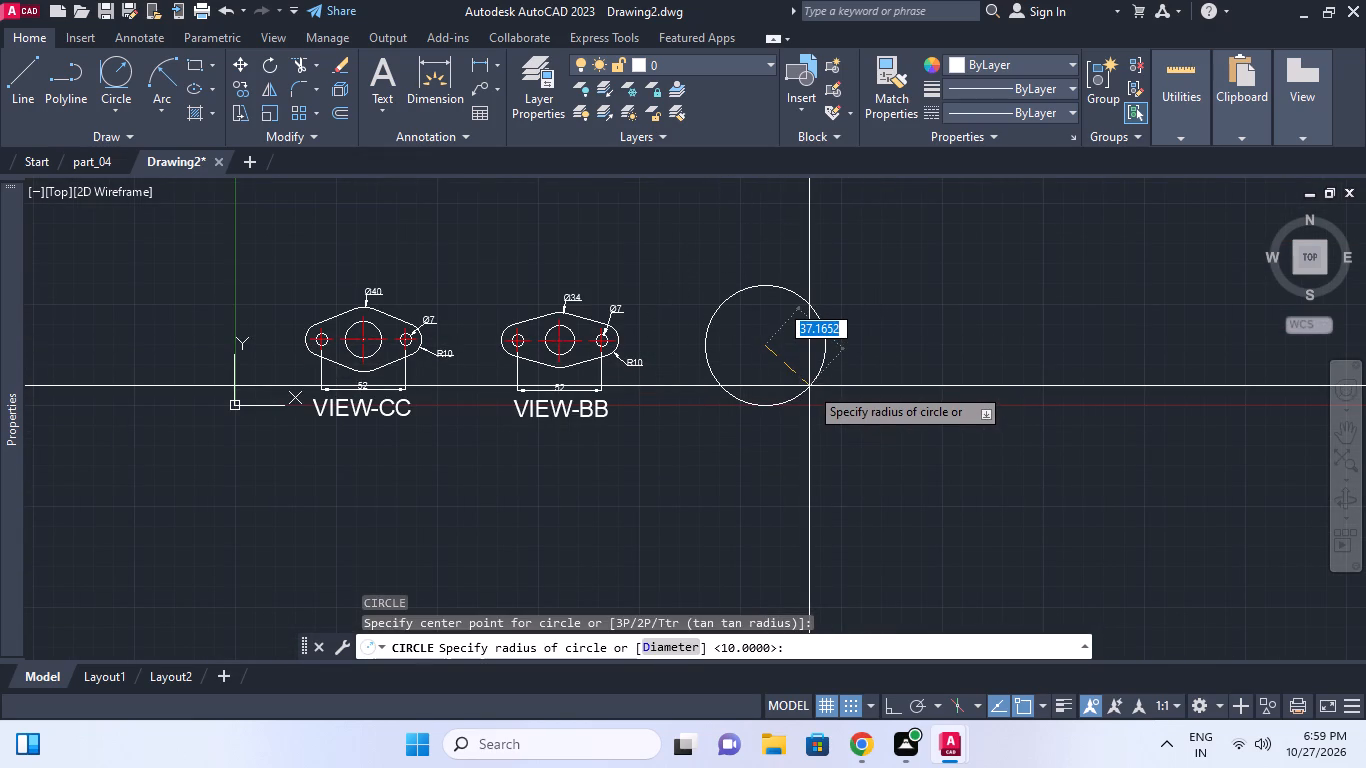
{"action": "type", "text": "D 65"}
{"action": "key", "text": "Return"}
Draw a concentric circle of diameter 50 inside the diameter 65 circle.
{"action": "key", "text": "Return"}
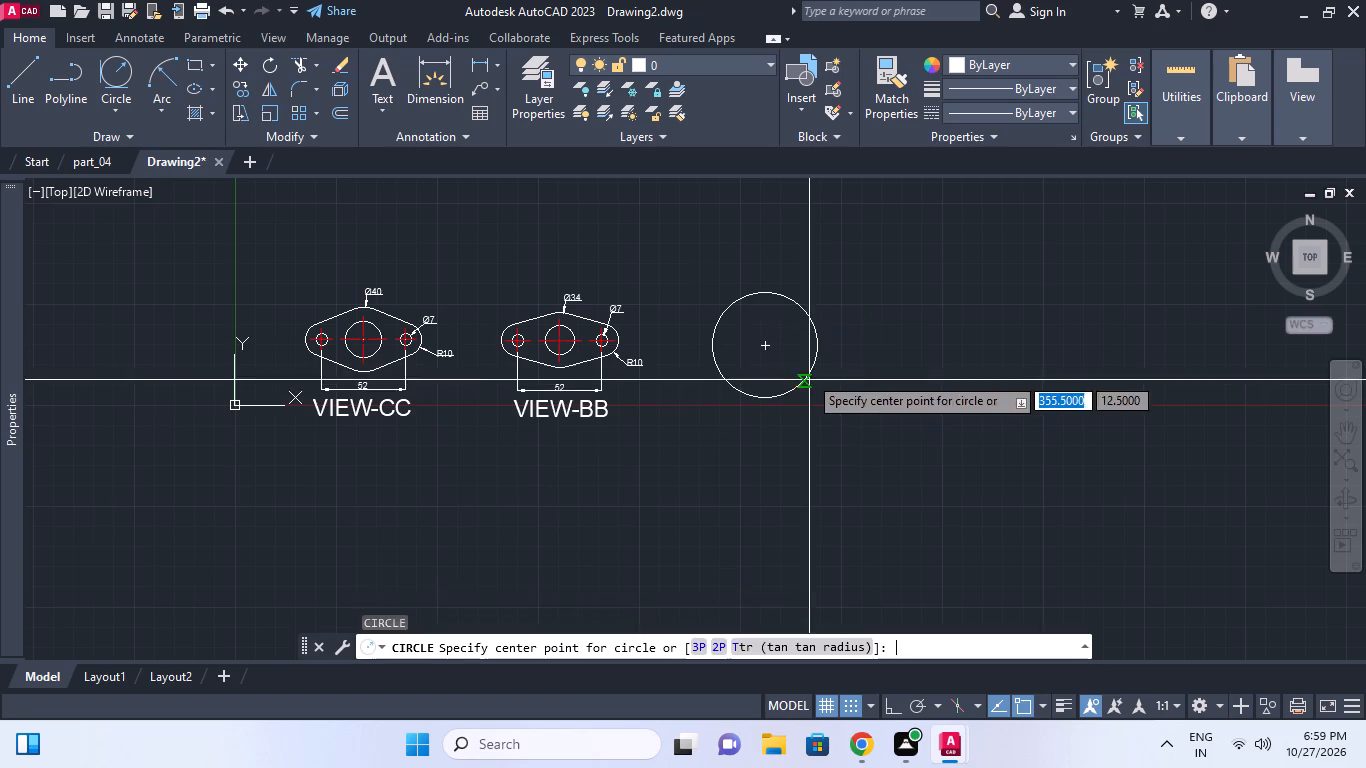
{"action": "scroll", "coordinate": [784, 341], "scroll_direction": "up", "scroll_amount": 3}
{"action": "left_click", "coordinate": [705, 356]}
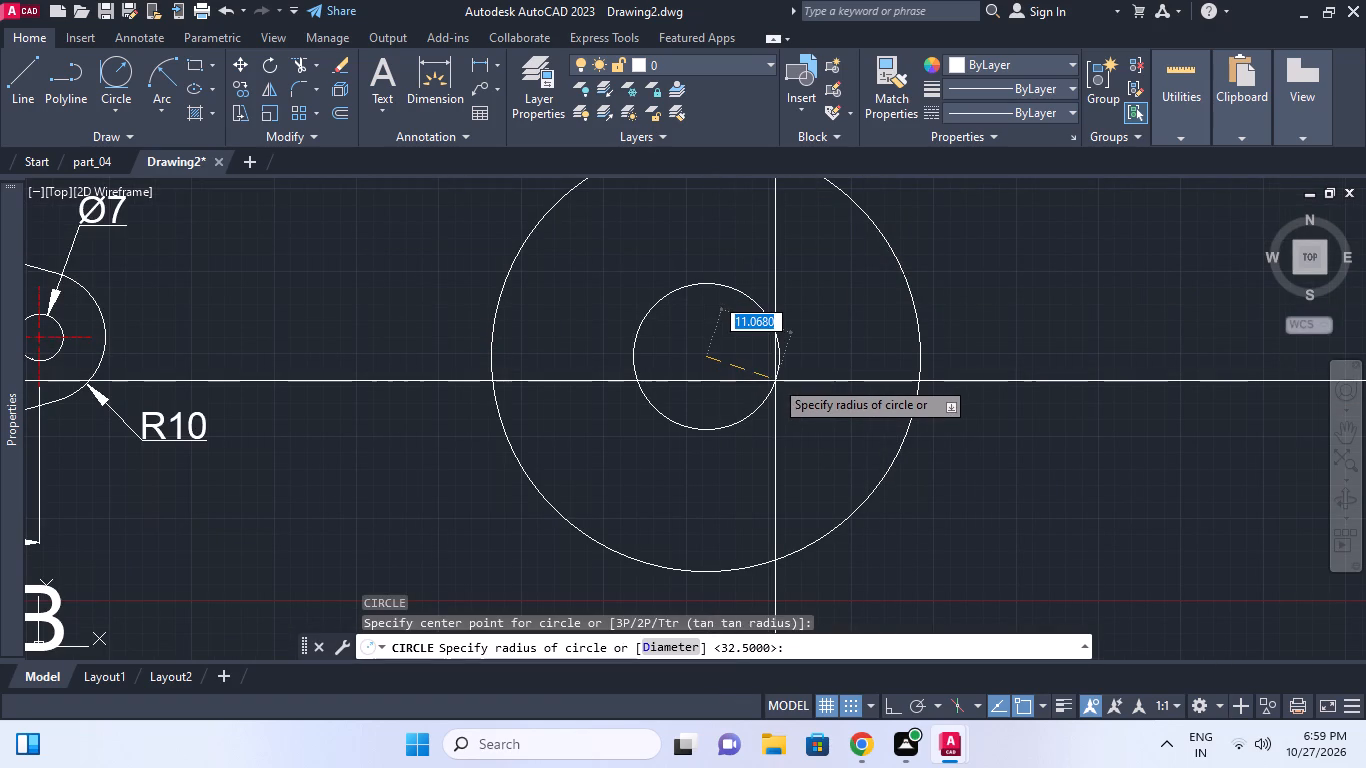
{"action": "type", "text": "D"}
{"action": "key", "text": "space"}
{"action": "type", "text": "50"}
{"action": "key", "text": "Return"}
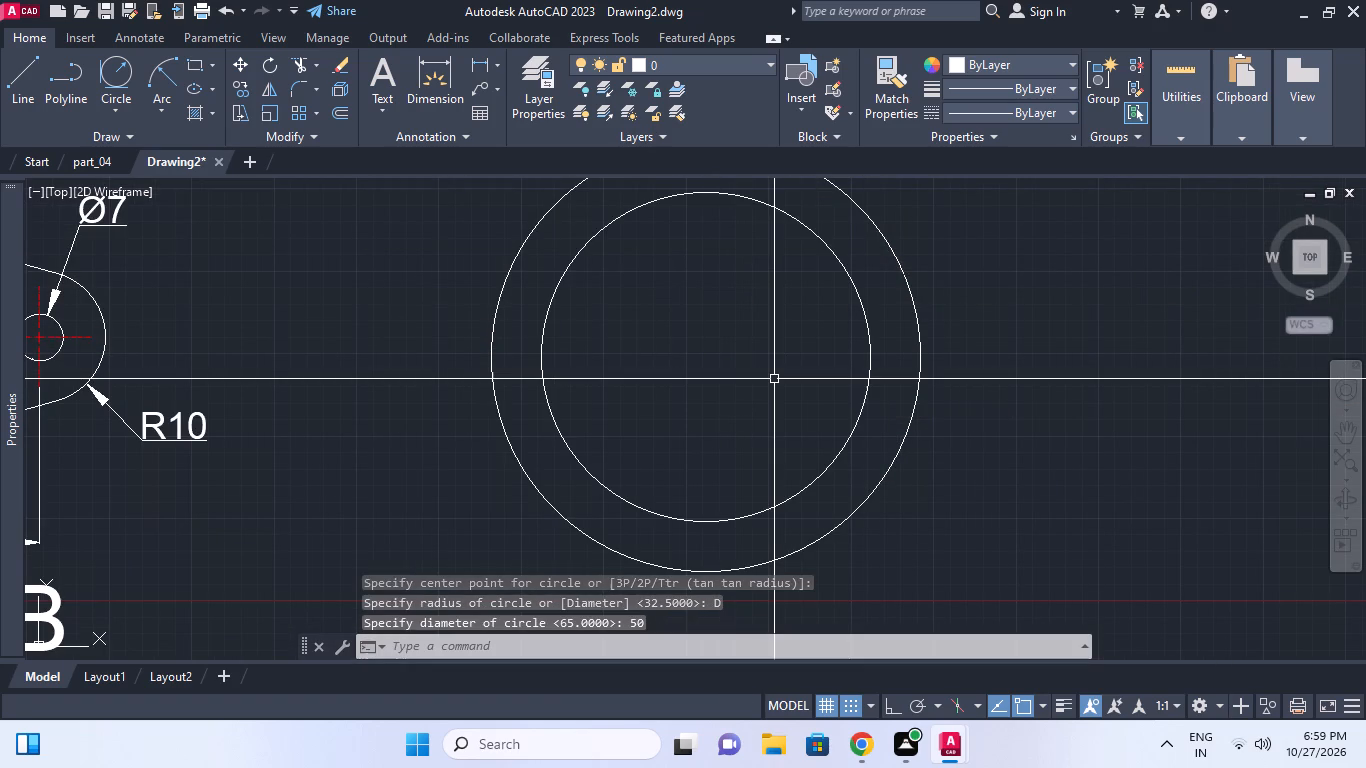
Draw a circle of diameter 20 at the common centre of the two circles.
{"action": "scroll", "coordinate": [772, 378], "scroll_direction": "down", "scroll_amount": 1}
{"action": "middle_click", "coordinate": [772, 378]}
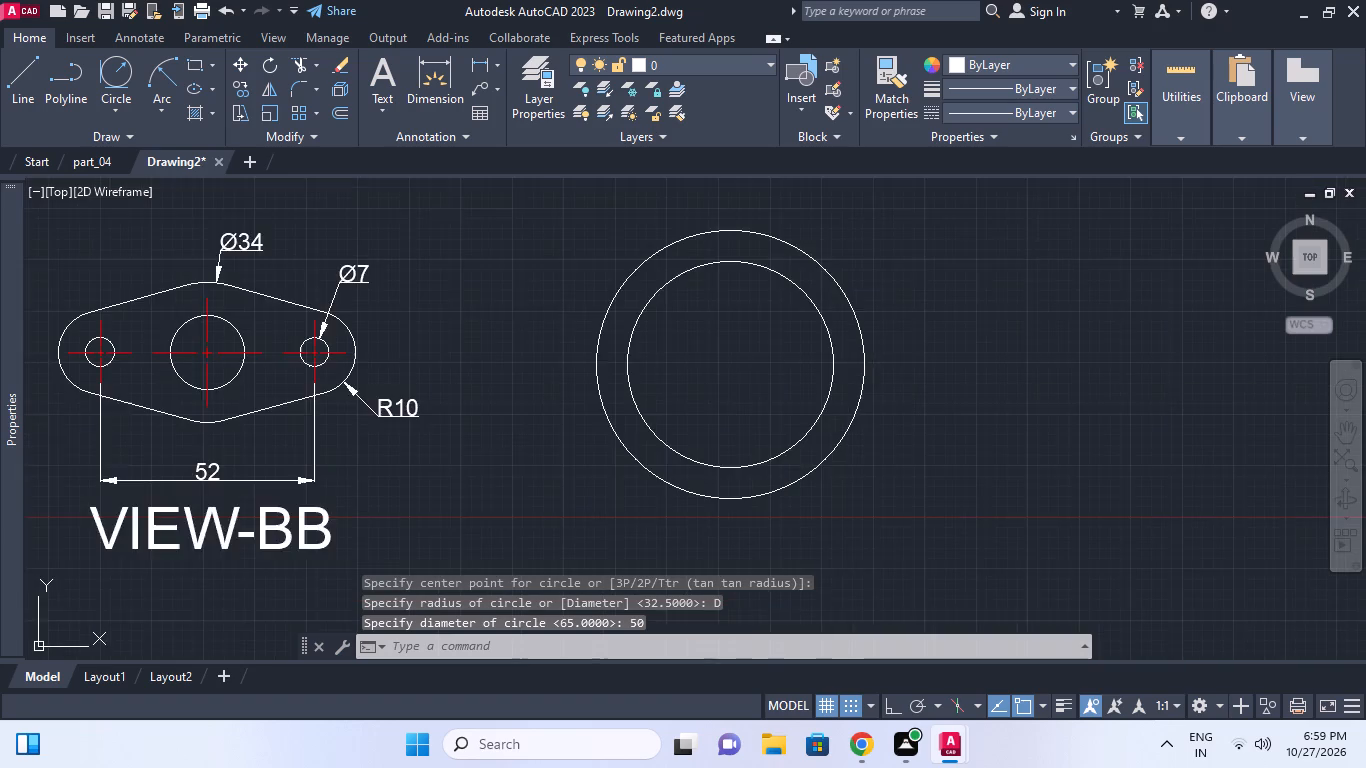
{"action": "middle_click_drag", "start_coordinate": [772, 378], "coordinate": [759, 381]}
{"action": "scroll", "coordinate": [772, 378], "scroll_direction": "down", "scroll_amount": 1}
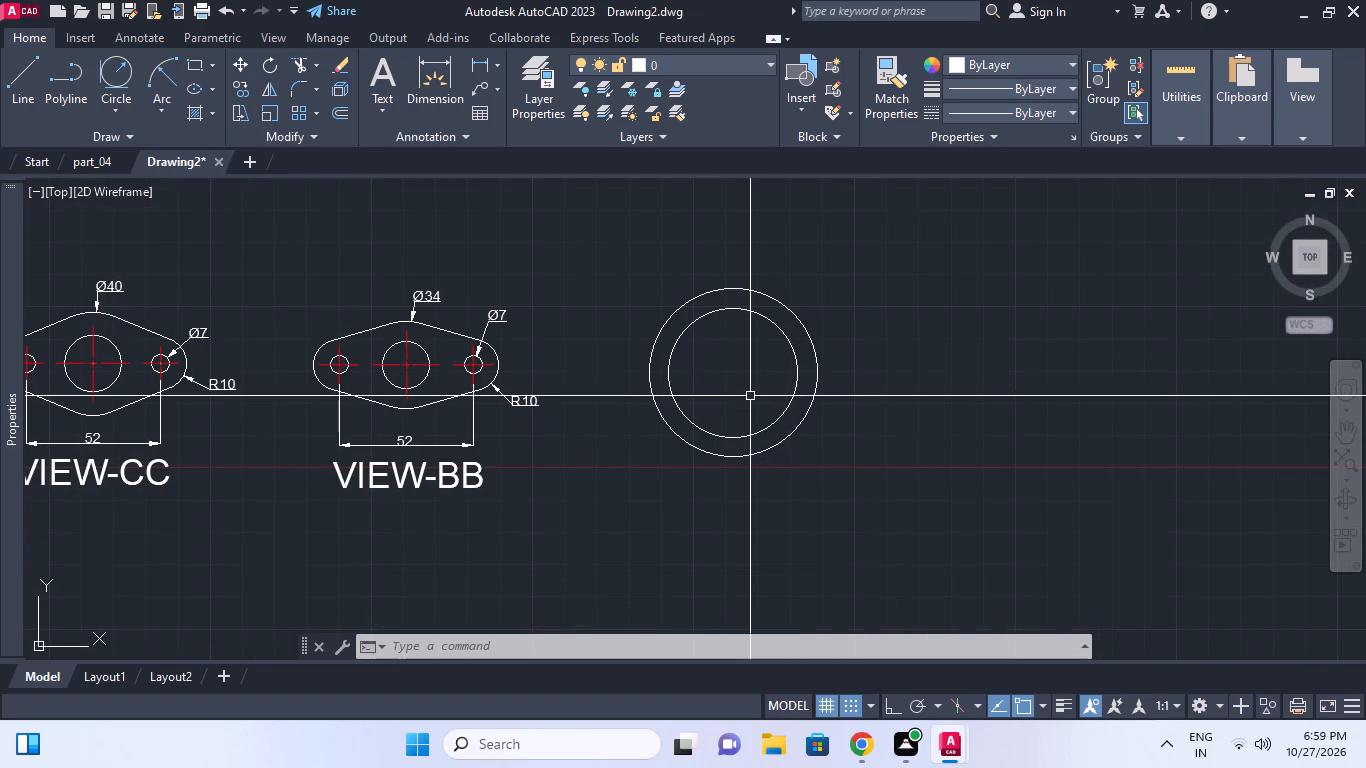
{"action": "key", "text": "c"}
{"action": "key", "text": "space"}
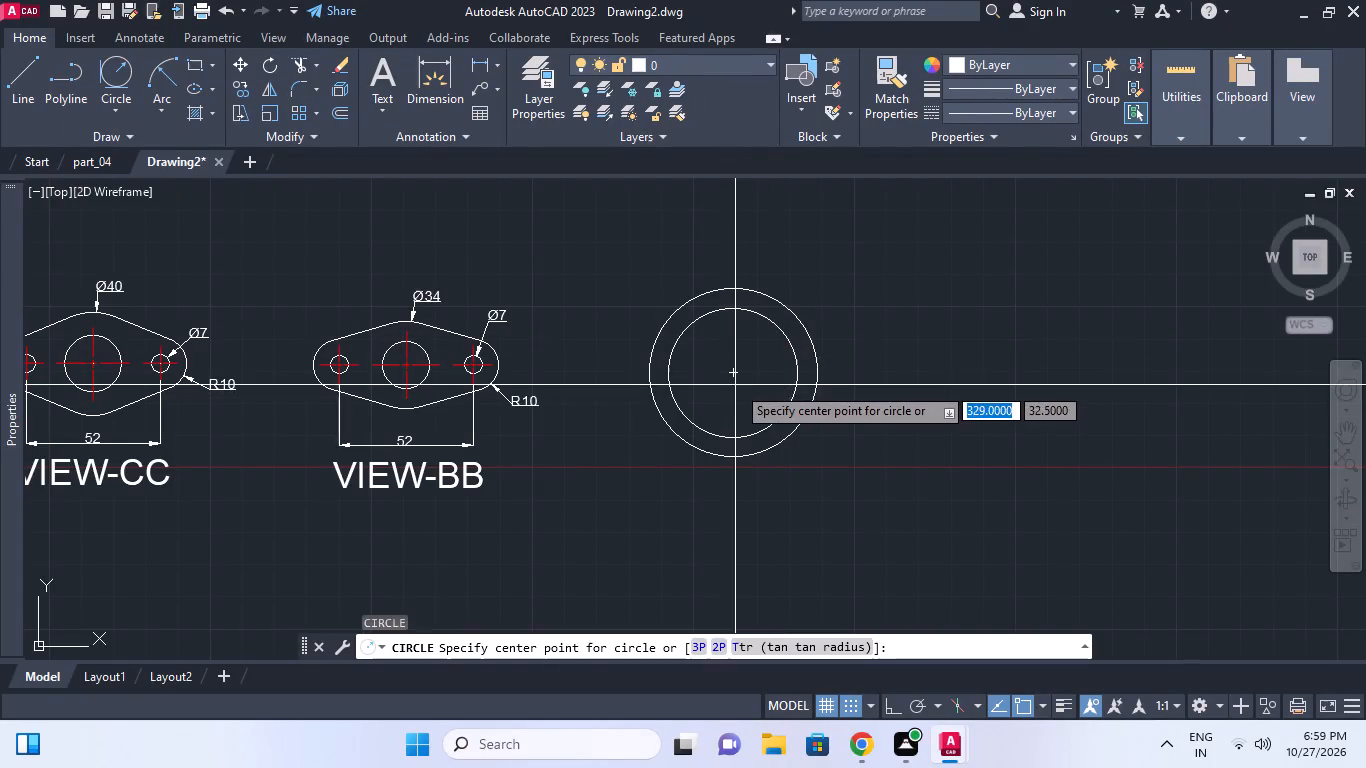
{"action": "left_click", "coordinate": [736, 376]}
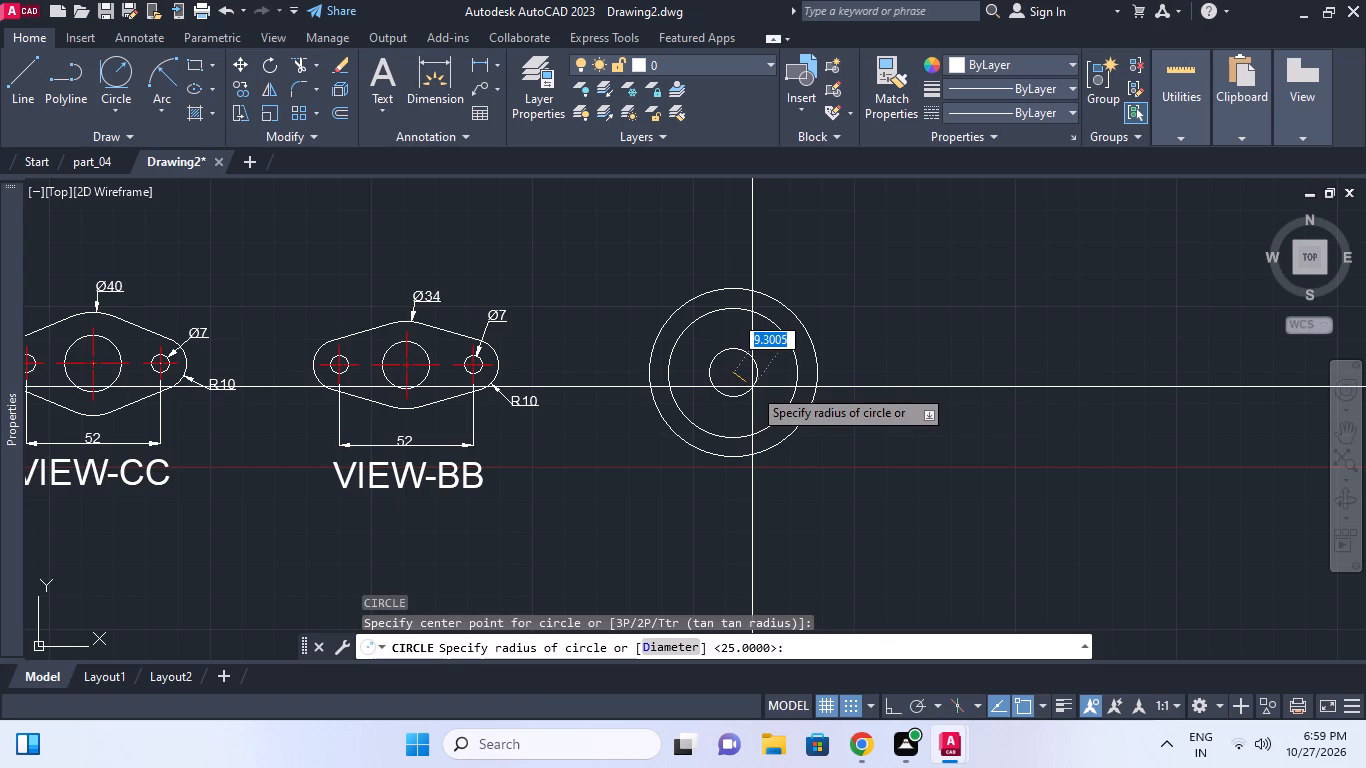
{"action": "type", "text": "D 20"}
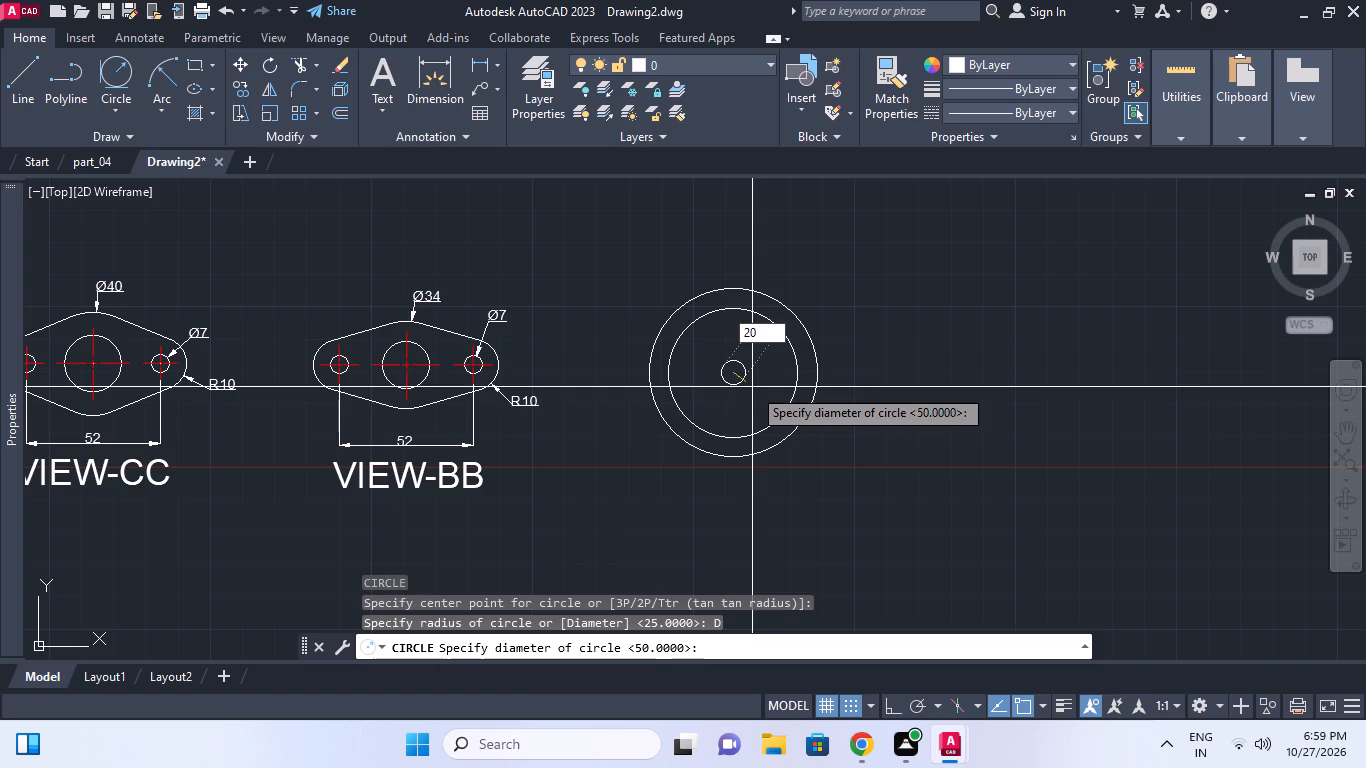
{"action": "key", "text": "Return"}
Draw a circle of diameter 24 around the diameter 20 circle, on the same centre.
{"action": "key", "text": "Return"}
{"action": "left_click", "coordinate": [736, 375]}
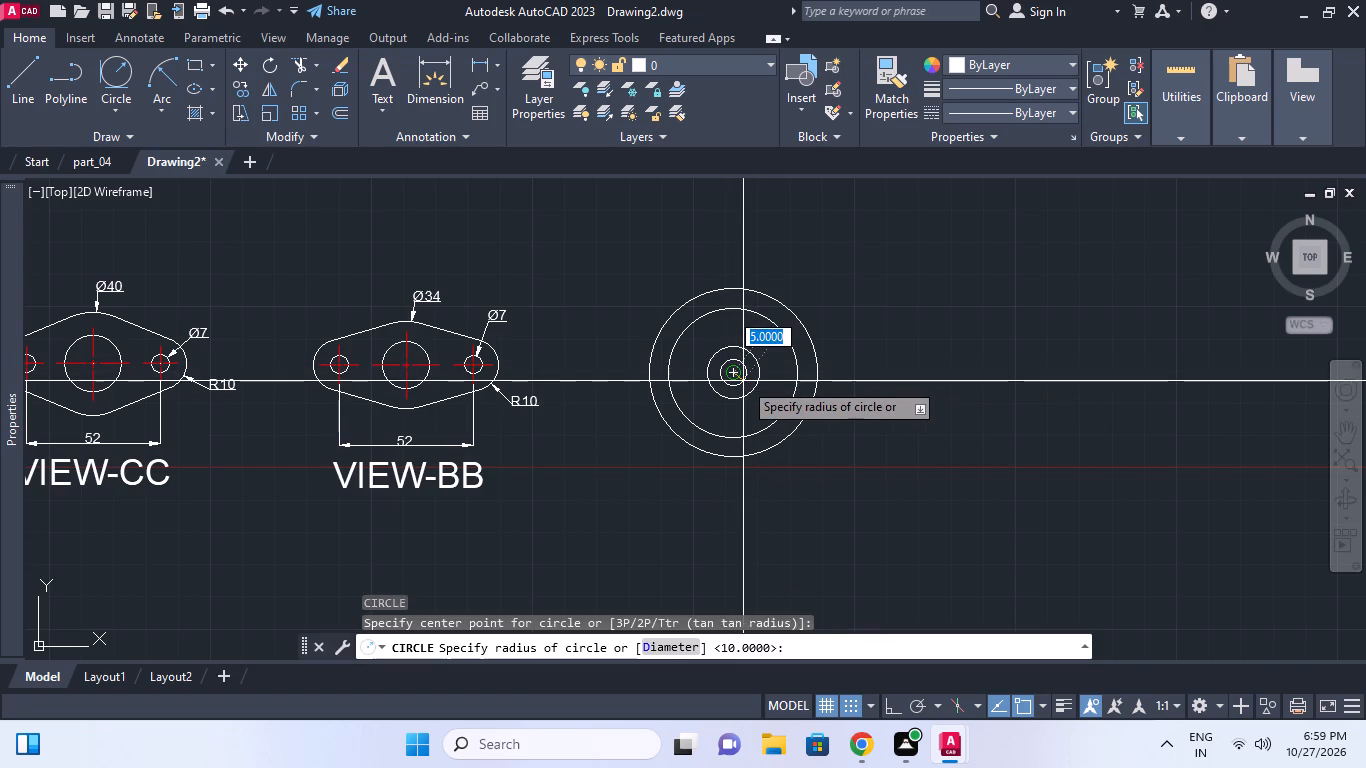
{"action": "type", "text": "D 4"}
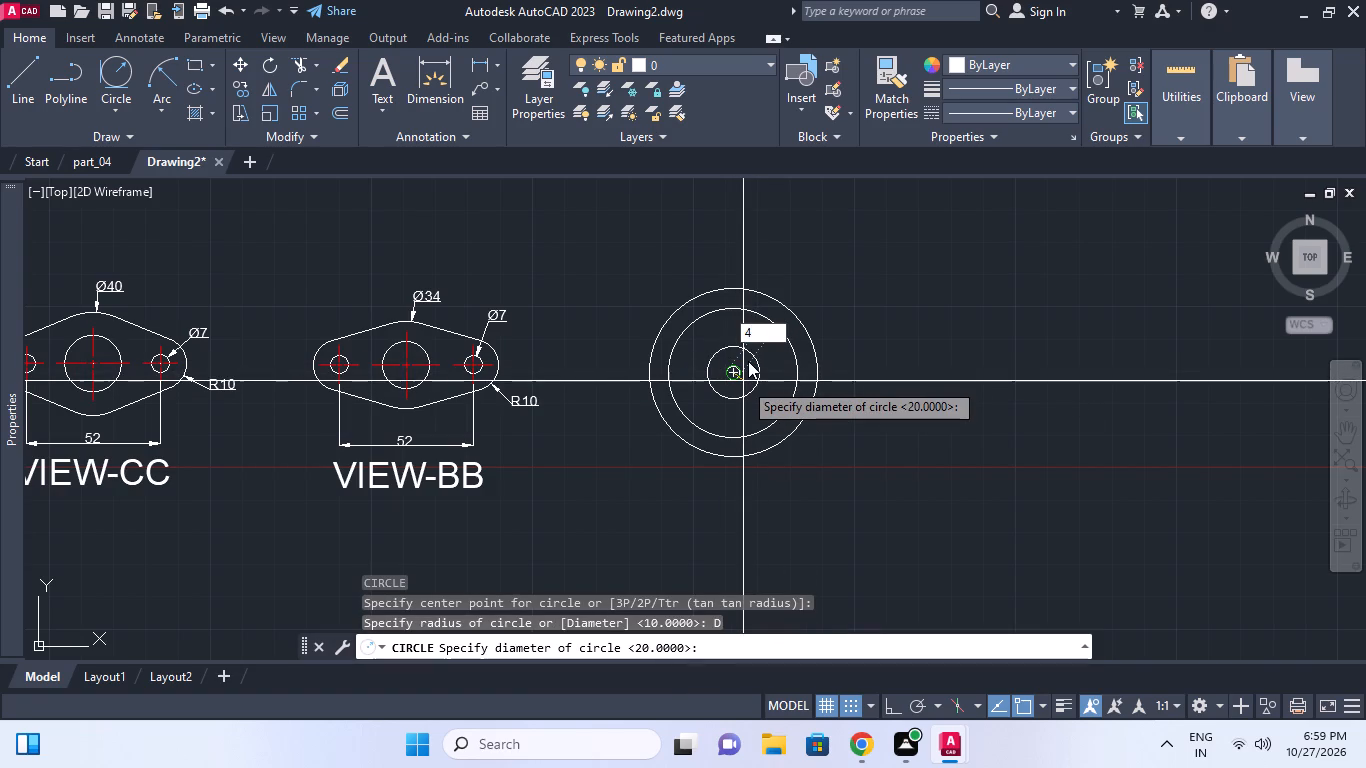
{"action": "key", "text": "BackSpace"}
{"action": "type", "text": "24"}
{"action": "key", "text": "Return"}
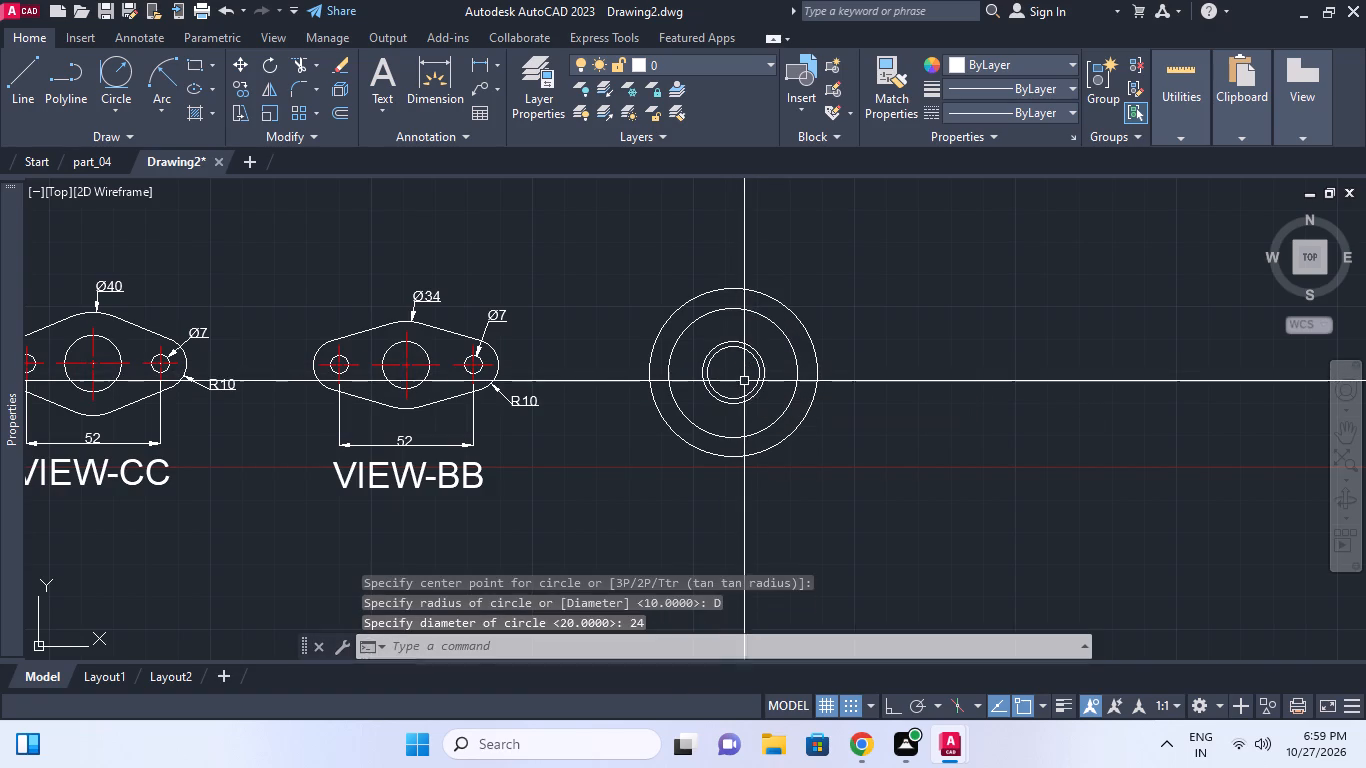
Draw a horizontal construction line through the centre of the concentric circles.
{"action": "scroll", "coordinate": [764, 363], "scroll_direction": "up", "scroll_amount": 1}
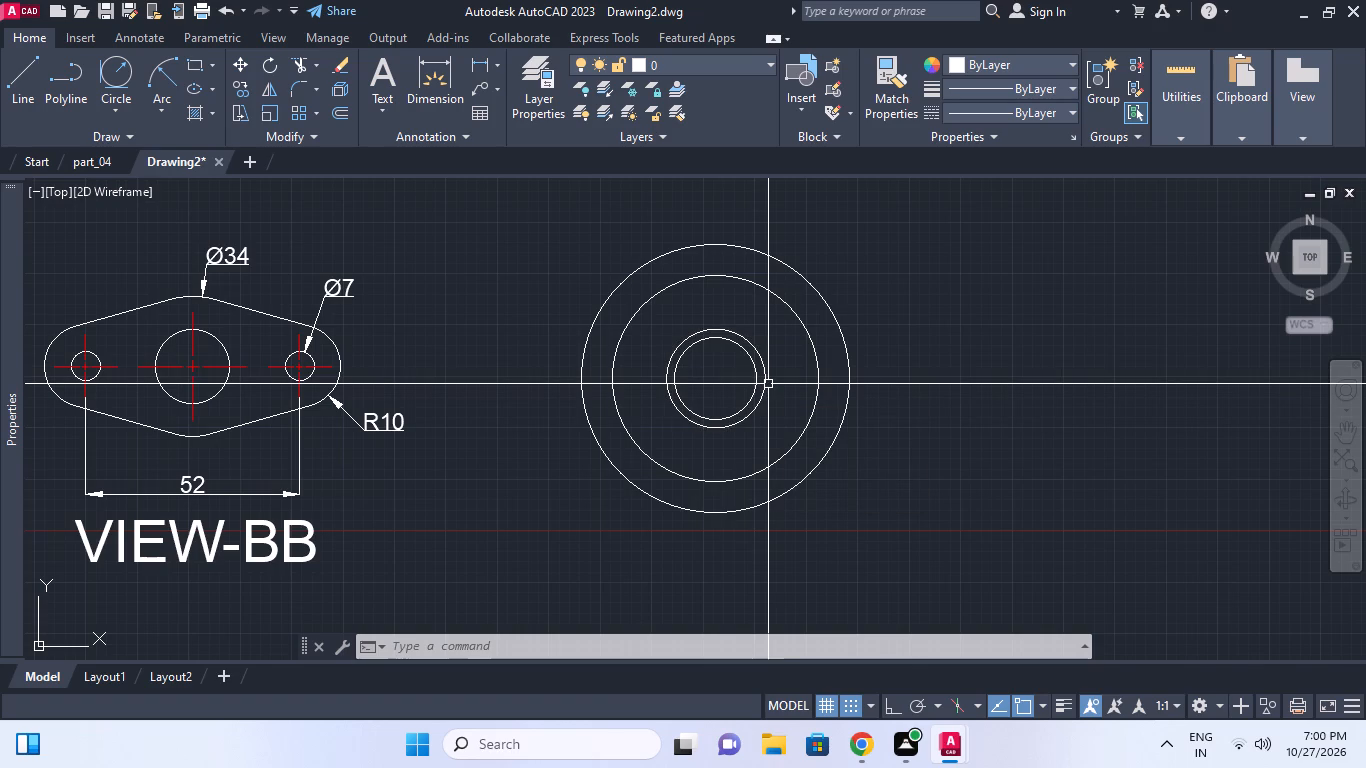
{"action": "middle_click", "coordinate": [845, 344]}
{"action": "scroll", "coordinate": [845, 344], "scroll_direction": "down", "scroll_amount": 1}
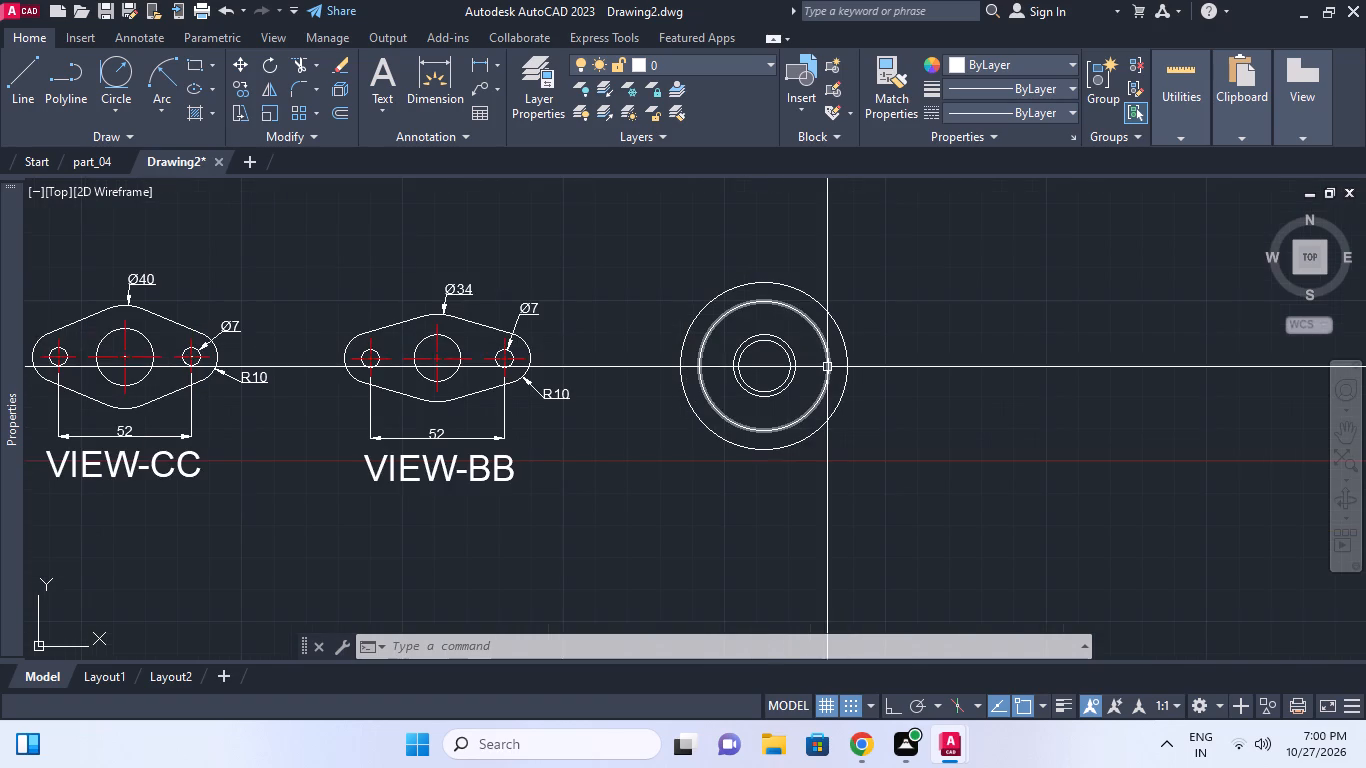
{"action": "middle_click_drag", "start_coordinate": [826, 365], "coordinate": [832, 350]}
{"action": "middle_click", "coordinate": [835, 348]}
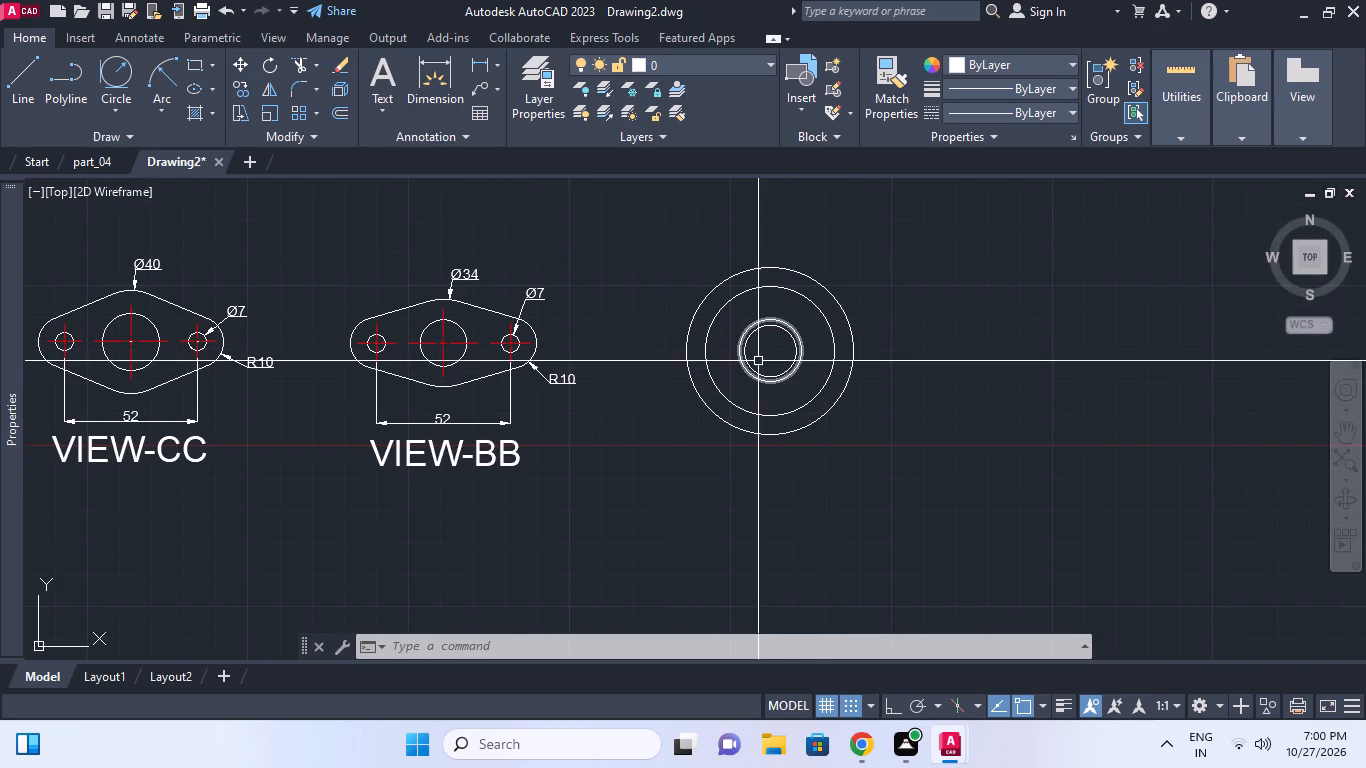
{"action": "scroll", "coordinate": [742, 354], "scroll_direction": "up", "scroll_amount": 1}
{"action": "type", "text": "XL H"}
{"action": "key", "text": "space"}
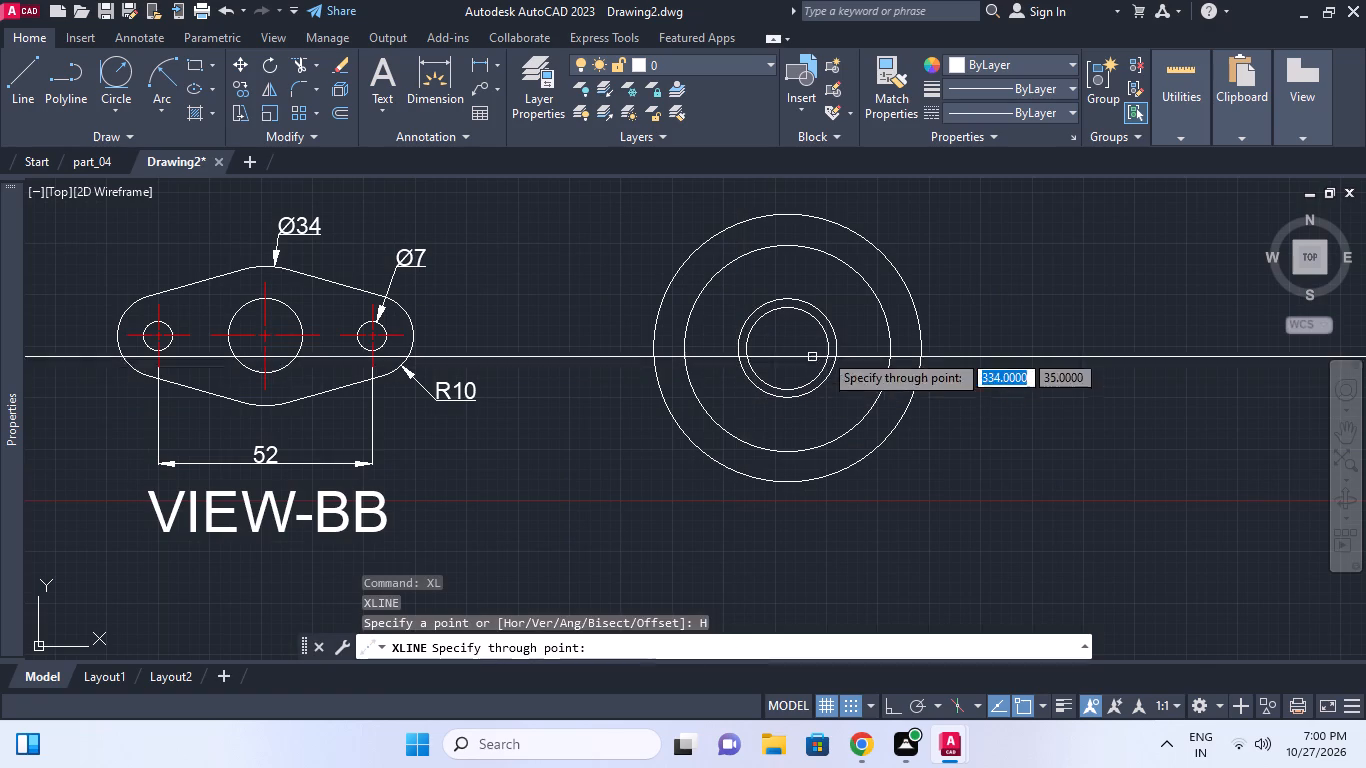
{"action": "left_click", "coordinate": [786, 348]}
{"action": "key", "text": "Escape"}
Draw a vertical construction line through the centre of the concentric circles.
{"action": "type", "text": "XL"}
{"action": "key", "text": "space"}
{"action": "type", "text": "V"}
{"action": "key", "text": "space"}
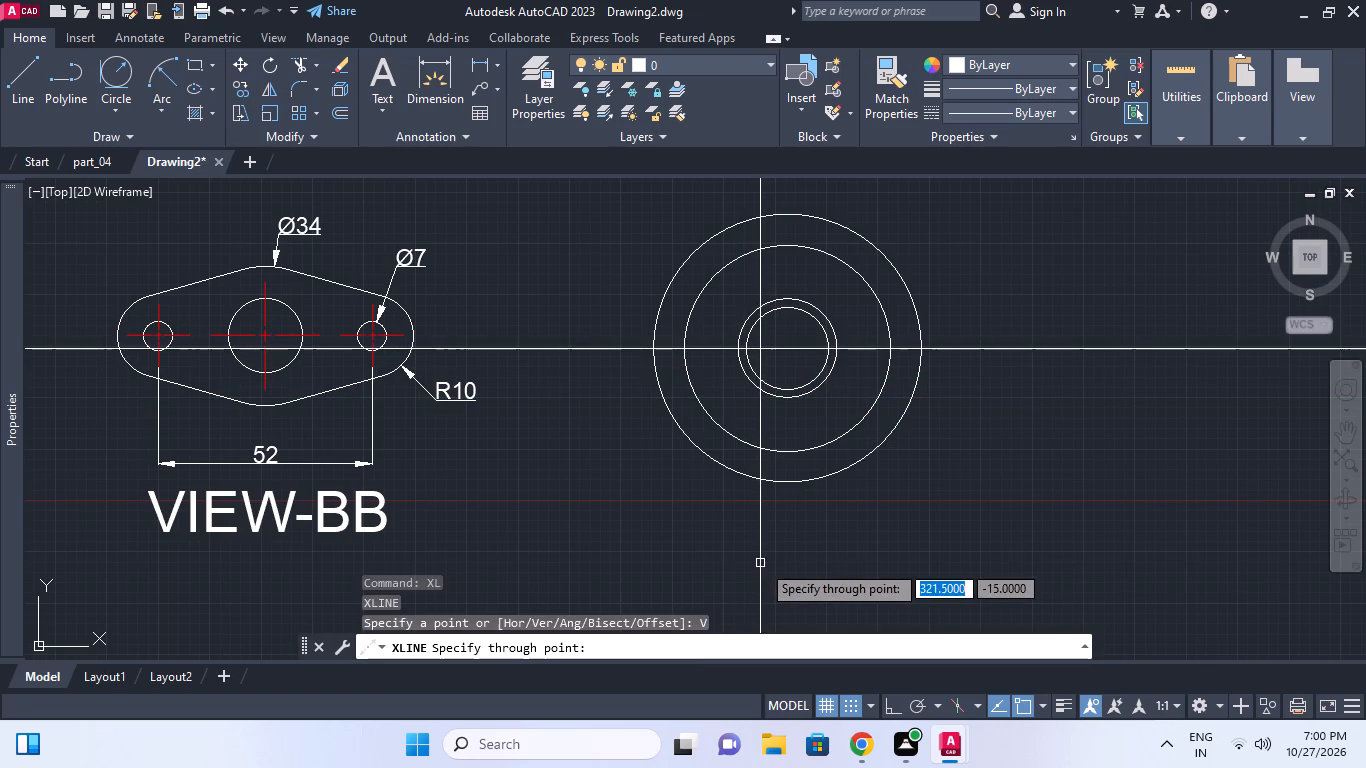
{"action": "left_click", "coordinate": [784, 346]}
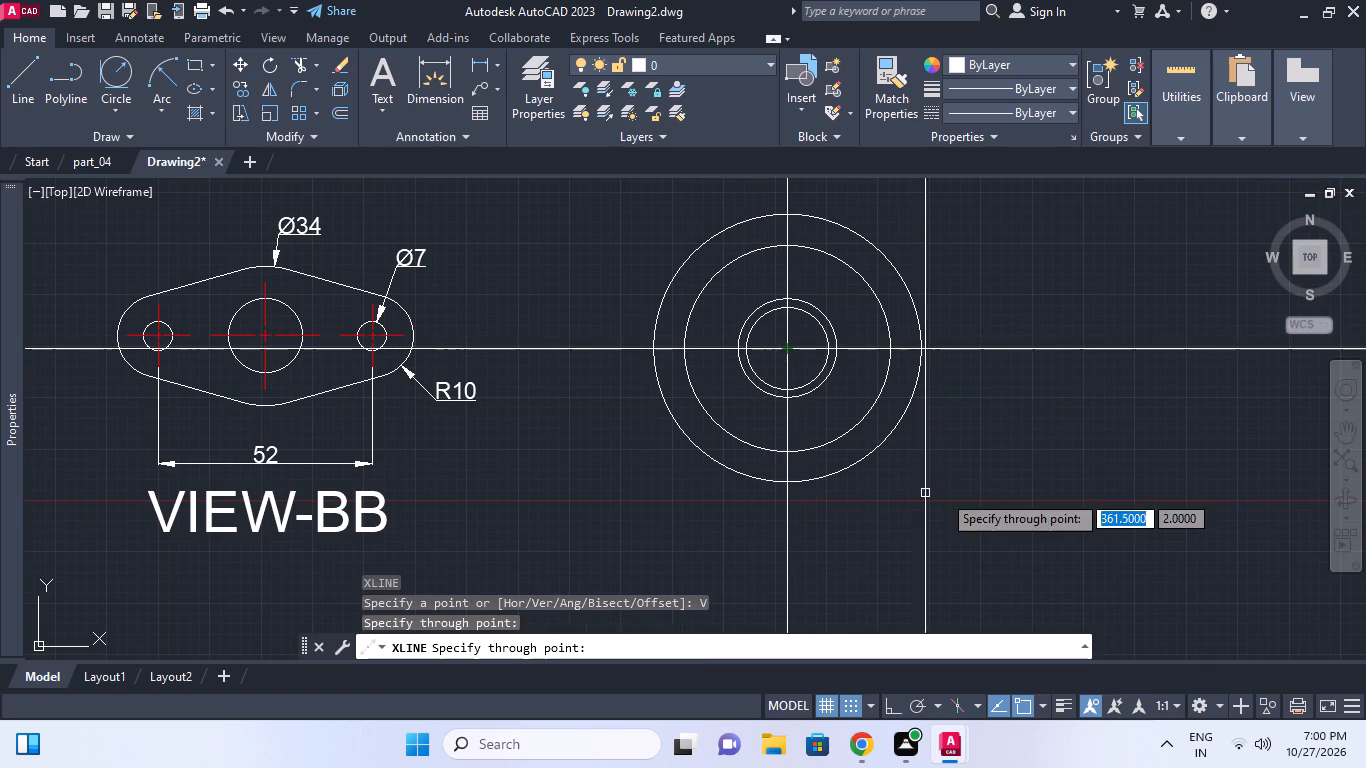
{"action": "key", "text": "Escape"}
Draw a circle of diameter 7 where the diameter 50 circle meets the horizontal construction line, on the right side.
{"action": "middle_click_drag", "start_coordinate": [899, 432], "coordinate": [894, 441]}
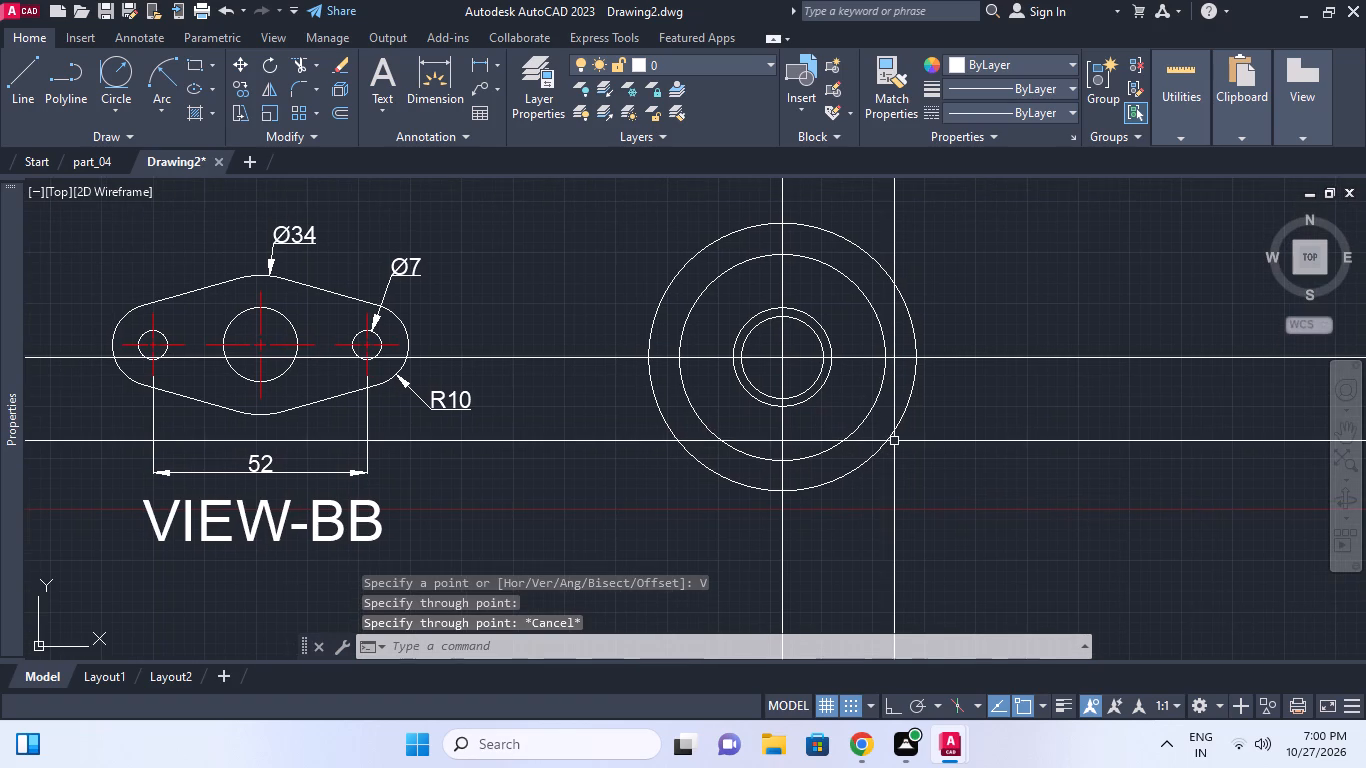
{"action": "type", "text": "C"}
{"action": "key", "text": "space"}
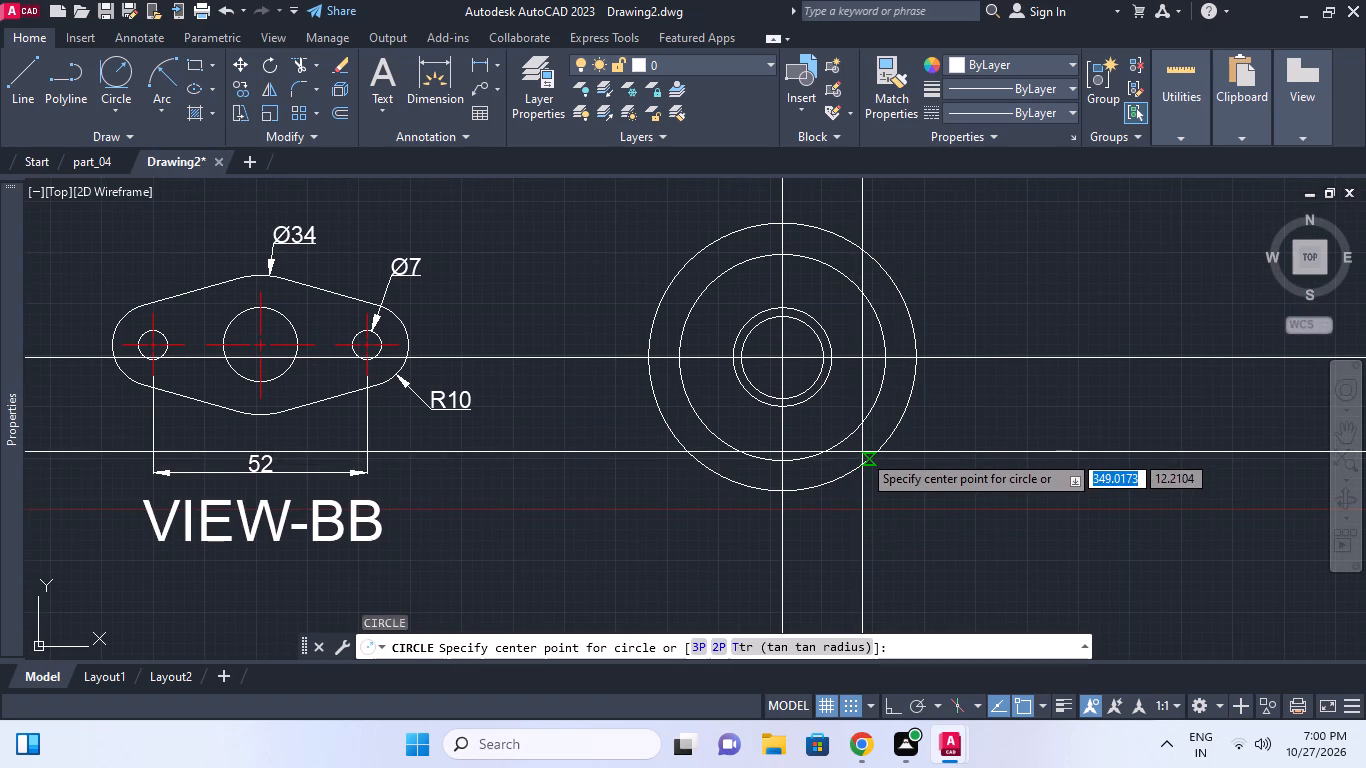
{"action": "left_click", "coordinate": [883, 352]}
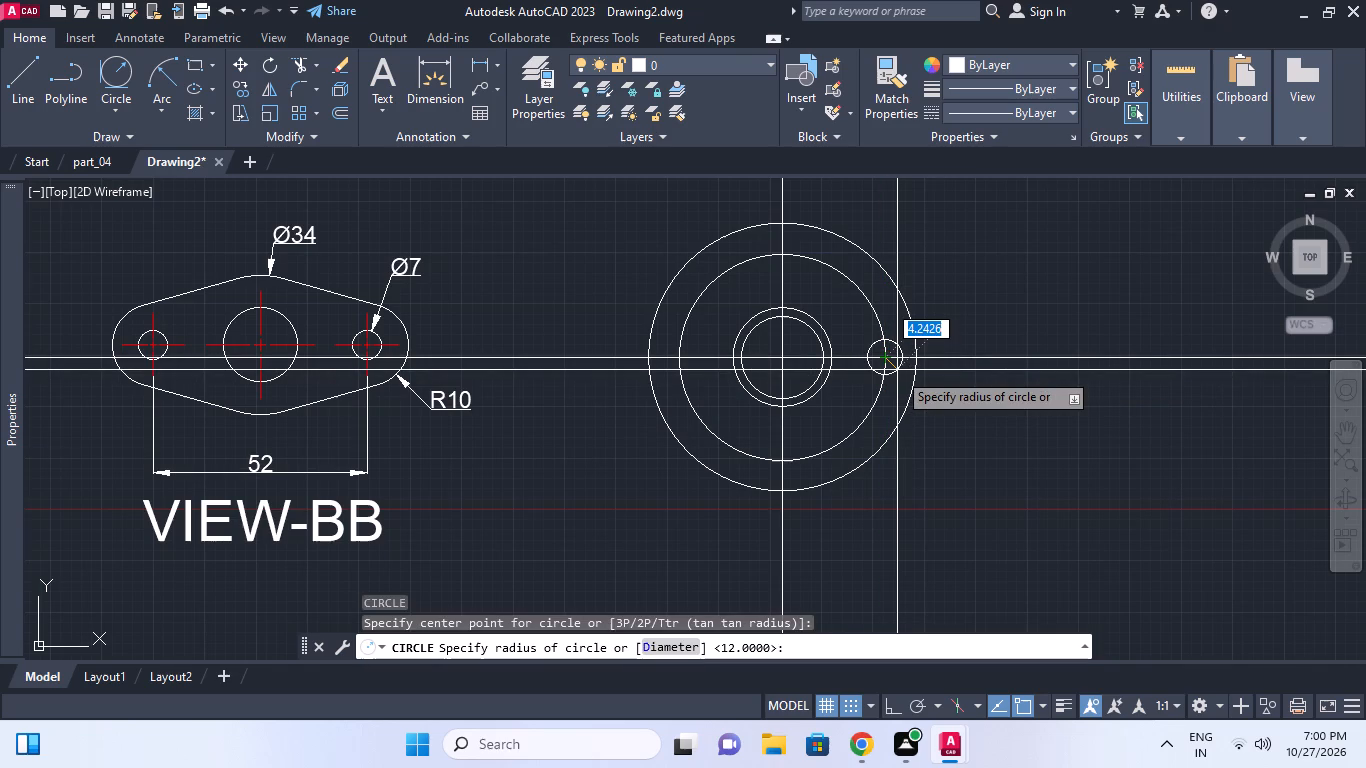
{"action": "type", "text": "D"}
{"action": "key", "text": "space"}
{"action": "key", "text": "7"}
{"action": "key", "text": "Return"}
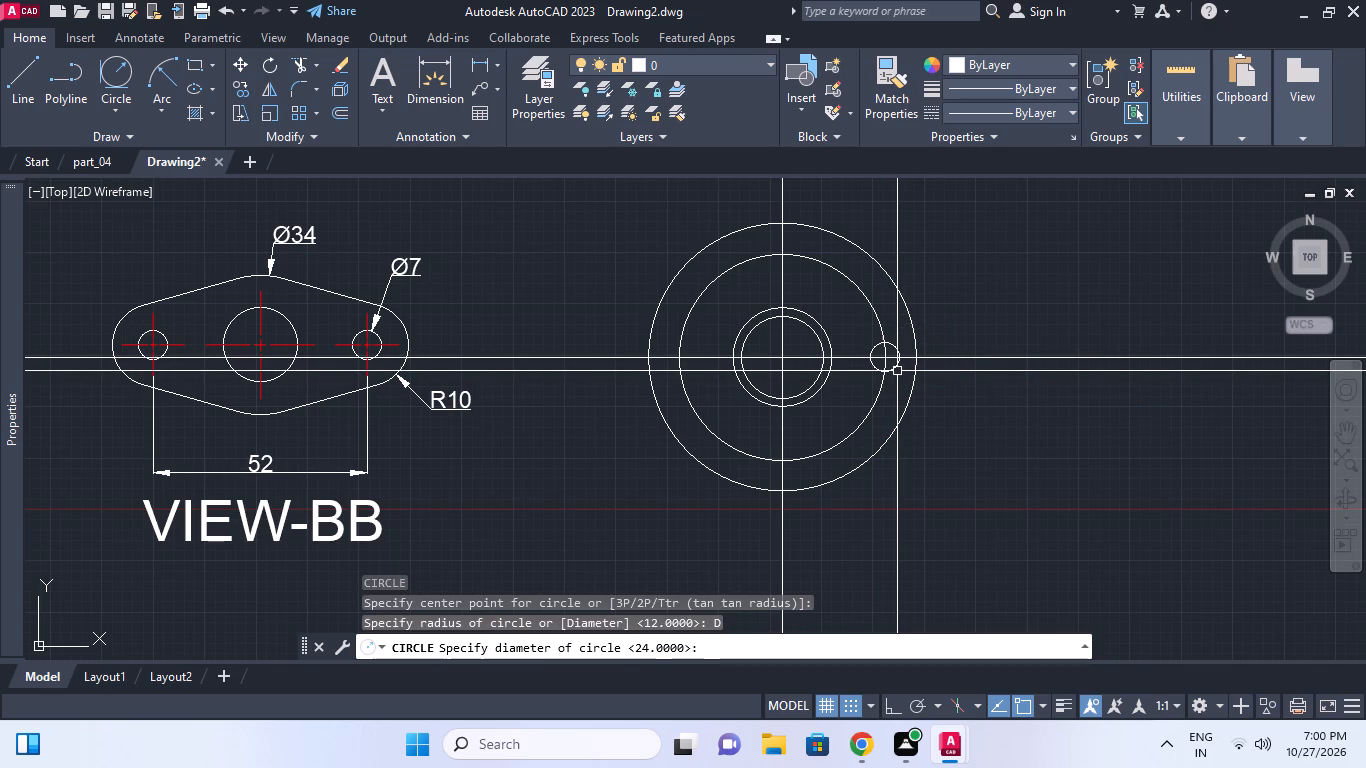
Draw a circle of diameter 7 at the bottom quadrant of the diameter 50 circle.
{"action": "scroll", "coordinate": [887, 363], "scroll_direction": "up", "scroll_amount": 1}
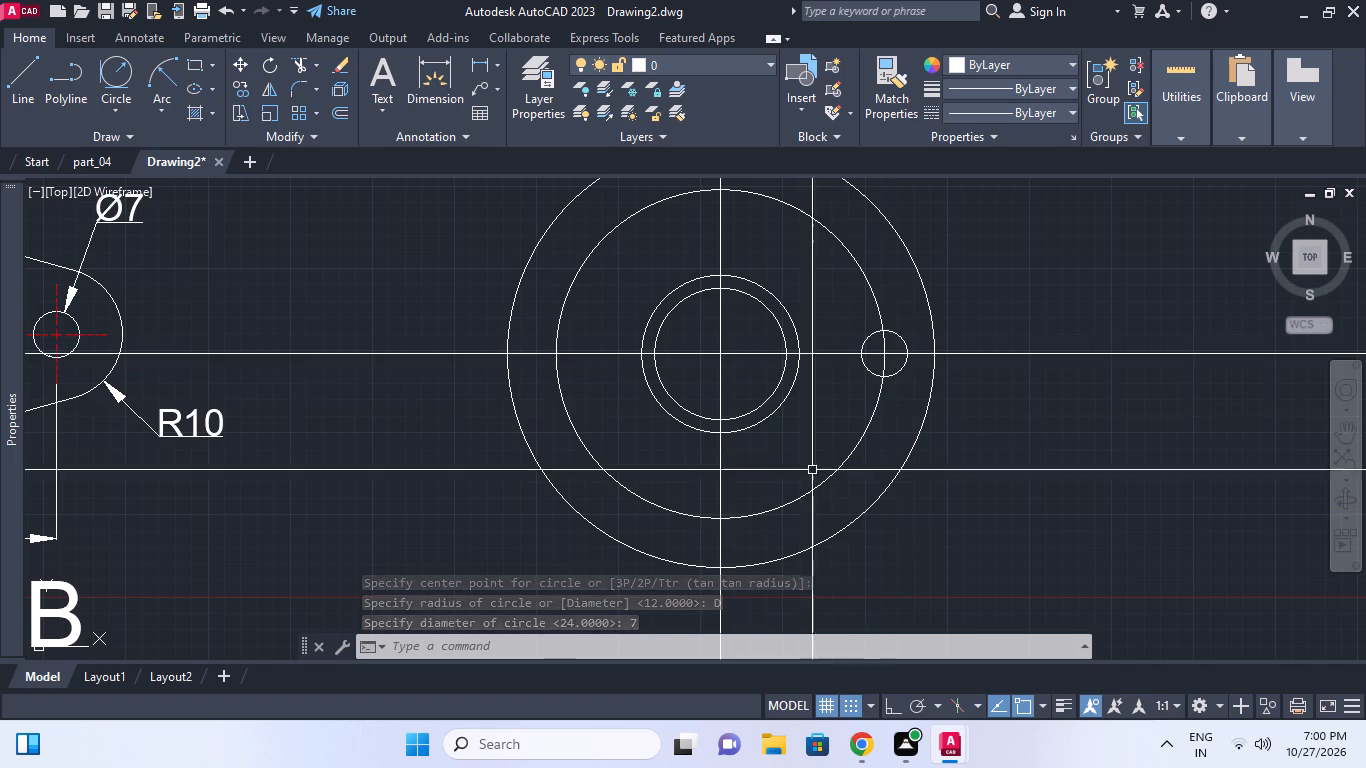
{"action": "key", "text": "c"}
{"action": "key", "text": "space"}
{"action": "left_click", "coordinate": [717, 519]}
{"action": "type", "text": "D"}
{"action": "key", "text": "space"}
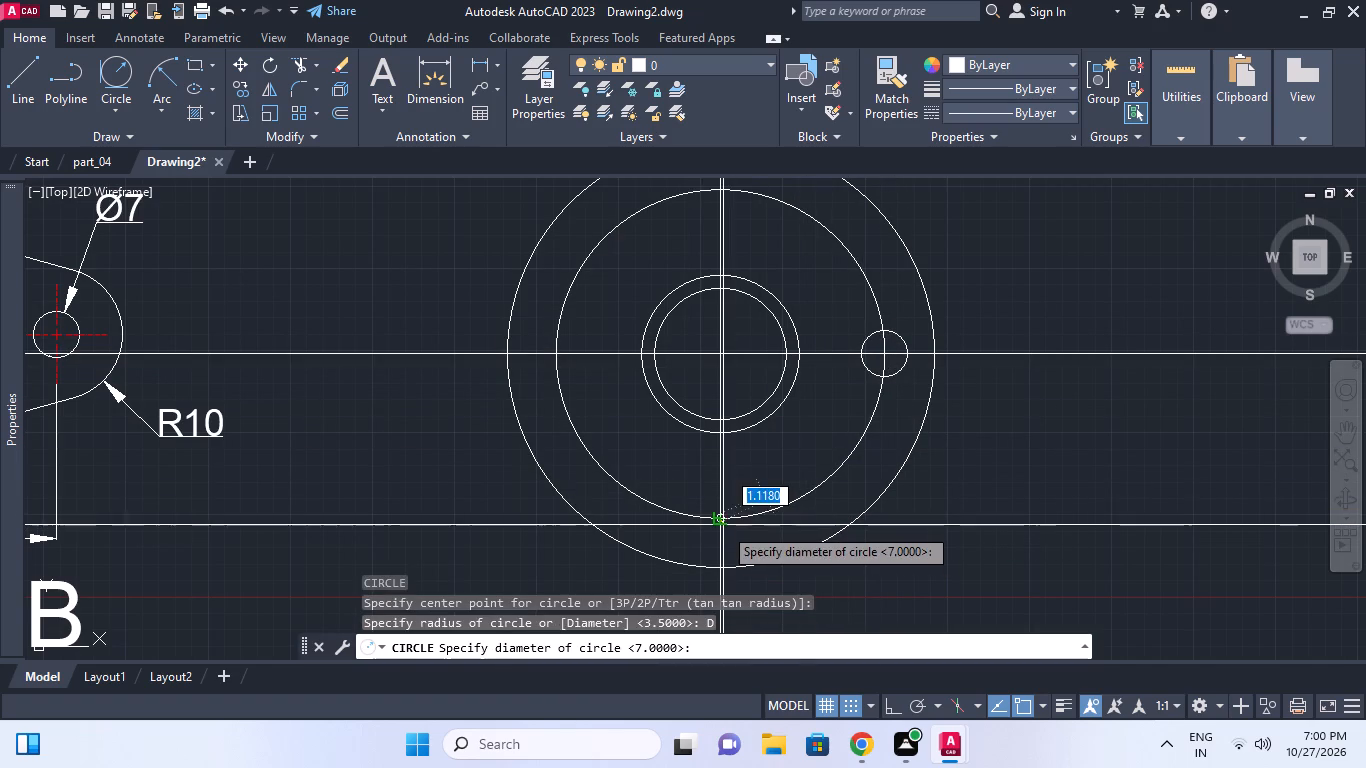
{"action": "type", "text": "7"}
{"action": "key", "text": "space"}
Draw circles of diameter 7 at the left and top quadrants of the diameter 50 circle.
{"action": "key", "text": "space"}
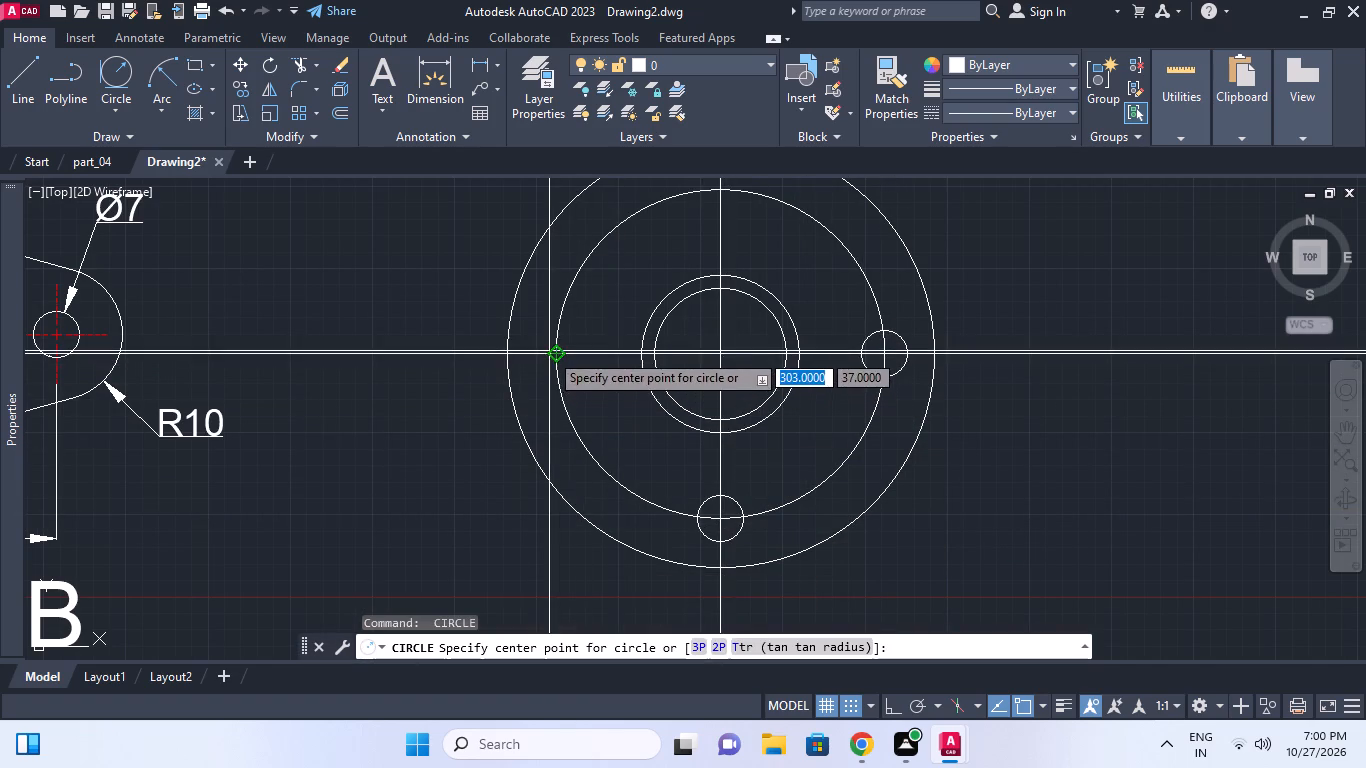
{"action": "left_click", "coordinate": [549, 352]}
{"action": "type", "text": "D 7"}
{"action": "key", "text": "space"}
{"action": "middle_click_drag", "start_coordinate": [679, 298], "coordinate": [679, 380]}
{"action": "key", "text": "space"}
{"action": "left_click", "coordinate": [715, 273]}
{"action": "type", "text": "D"}
{"action": "key", "text": "space"}
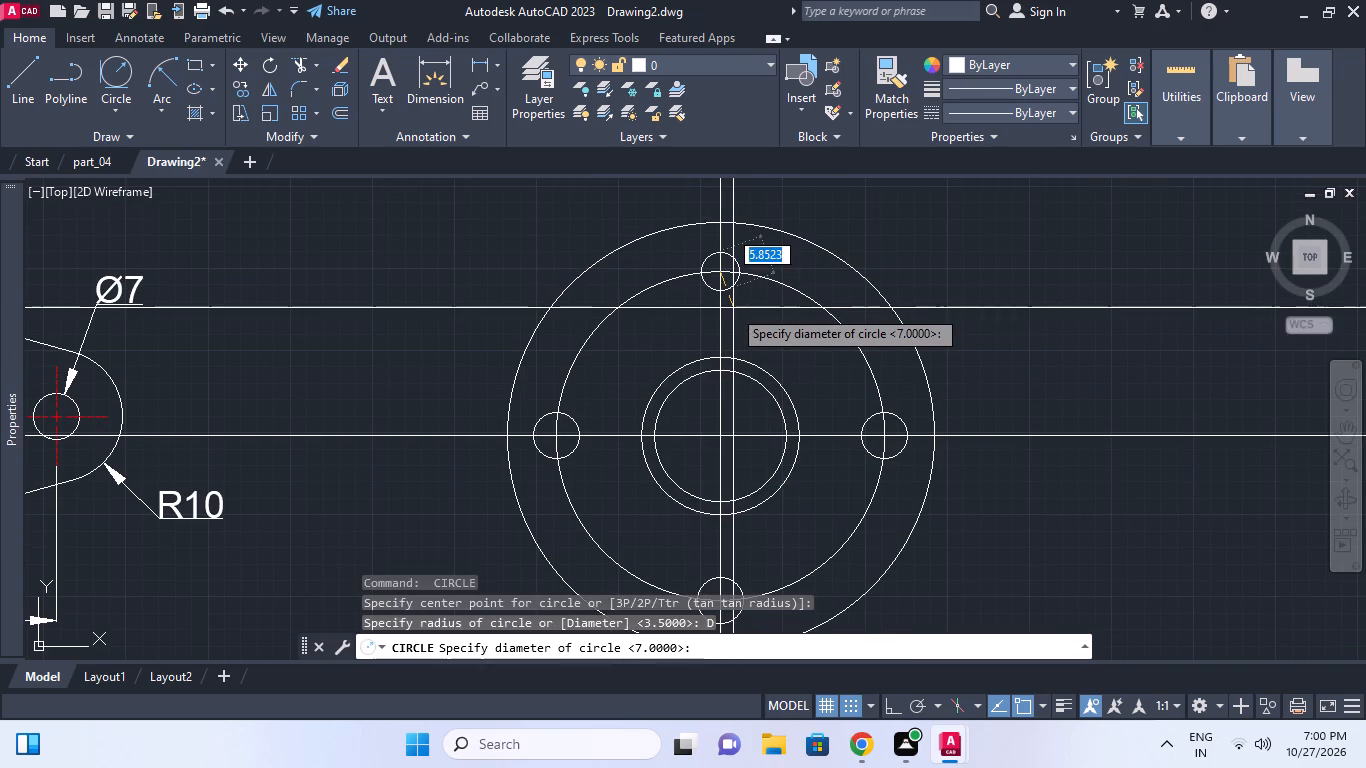
{"action": "type", "text": "7"}
{"action": "key", "text": "space"}
{"action": "middle_click_drag", "start_coordinate": [732, 343], "coordinate": [746, 331]}
{"action": "key", "text": "Escape"}
Change the linetype of the diameter 50 bolt circle to CENTER.
{"action": "middle_click_drag", "start_coordinate": [776, 428], "coordinate": [803, 330]}
{"action": "middle_click_drag", "start_coordinate": [845, 438], "coordinate": [834, 415]}
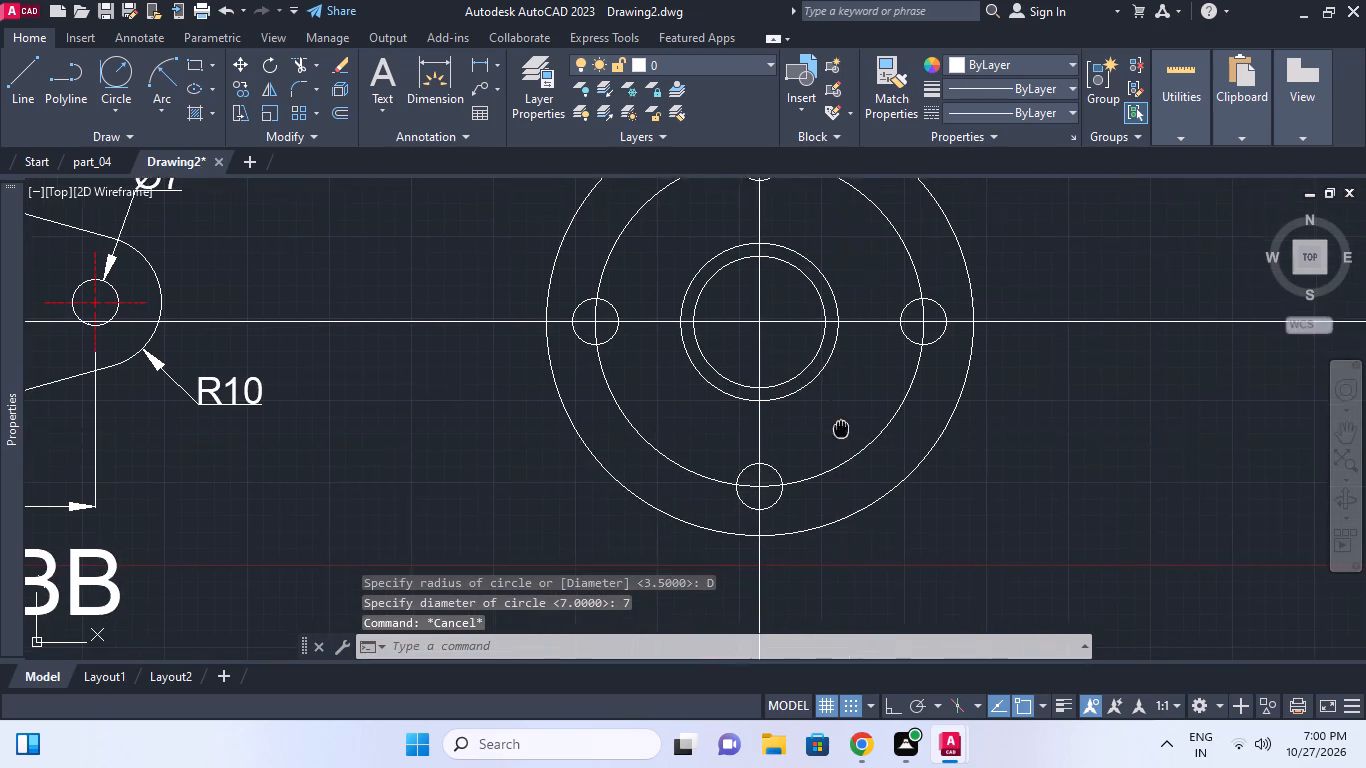
{"action": "middle_click_drag", "start_coordinate": [834, 415], "coordinate": [819, 376]}
{"action": "left_click", "coordinate": [834, 397]}
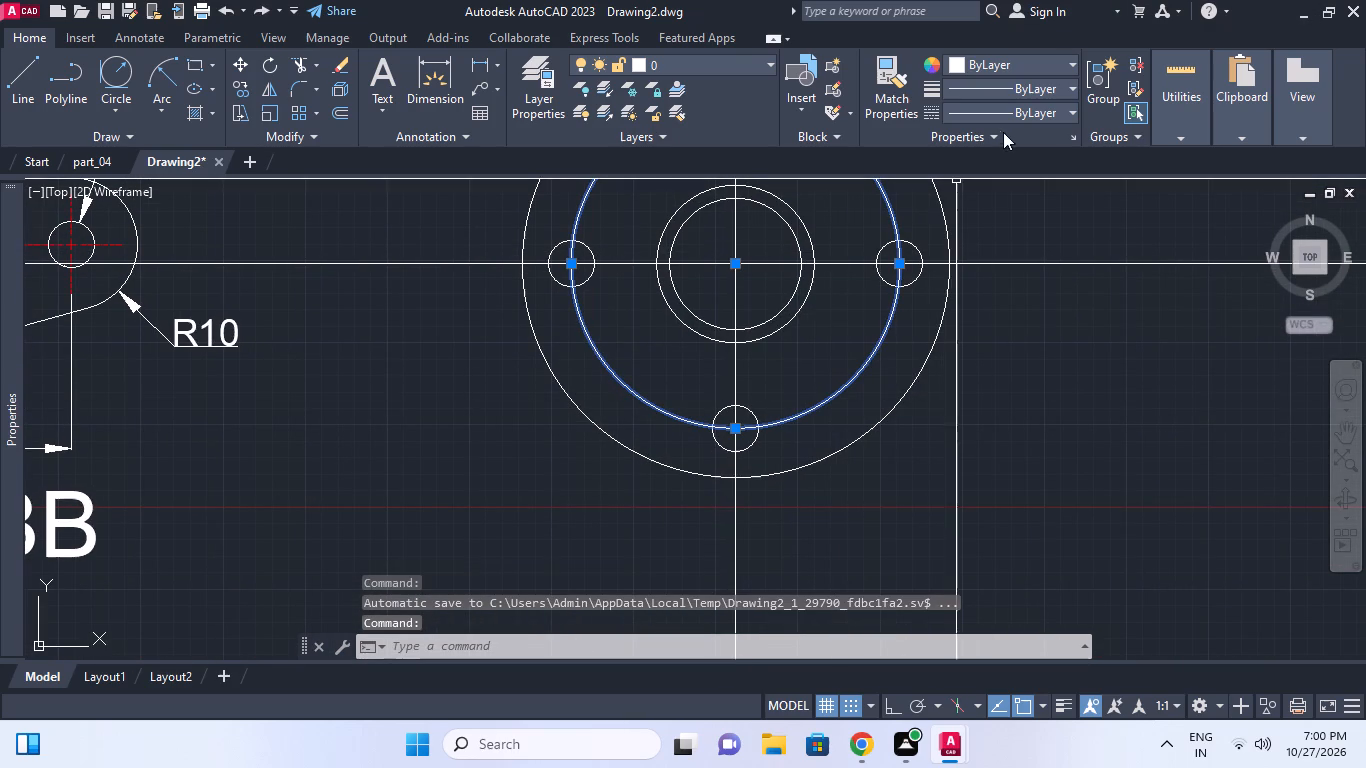
{"action": "left_click", "coordinate": [1015, 112]}
{"action": "left_click", "coordinate": [1030, 184]}
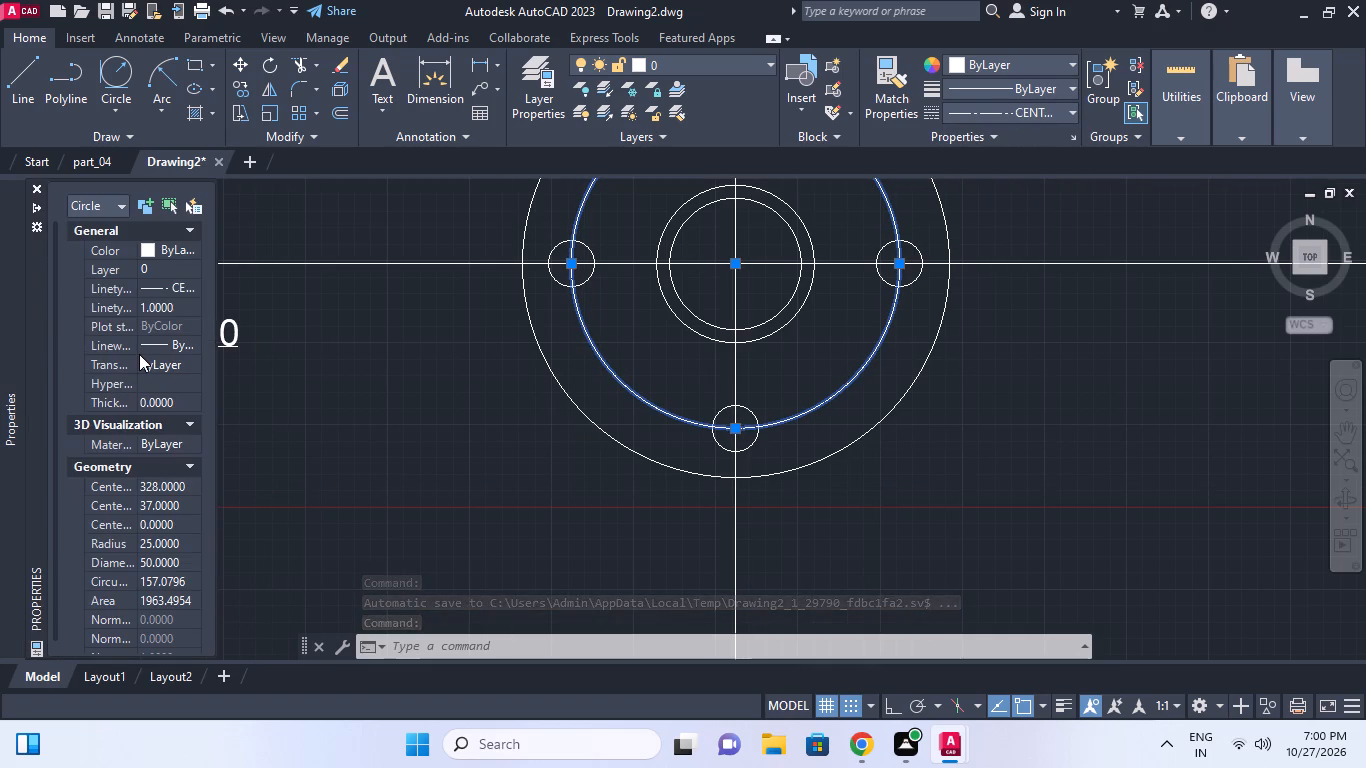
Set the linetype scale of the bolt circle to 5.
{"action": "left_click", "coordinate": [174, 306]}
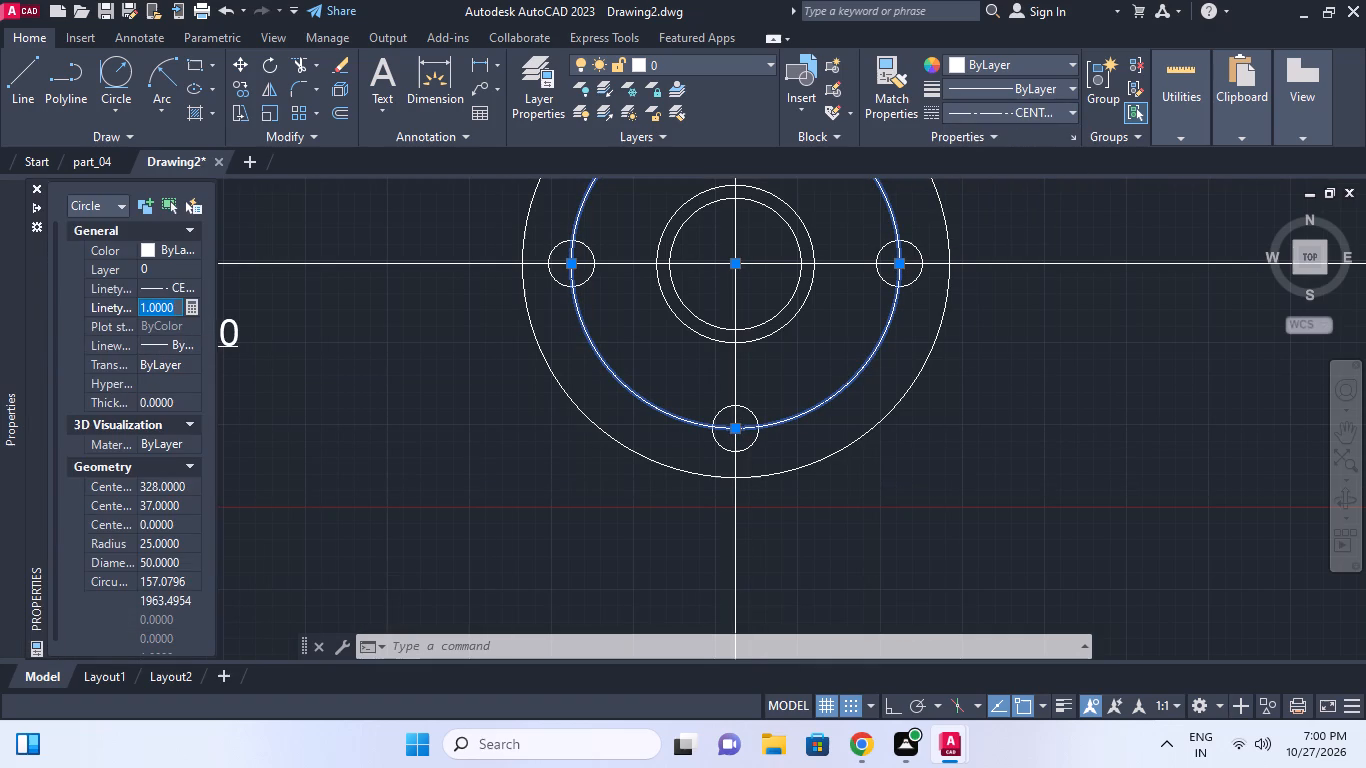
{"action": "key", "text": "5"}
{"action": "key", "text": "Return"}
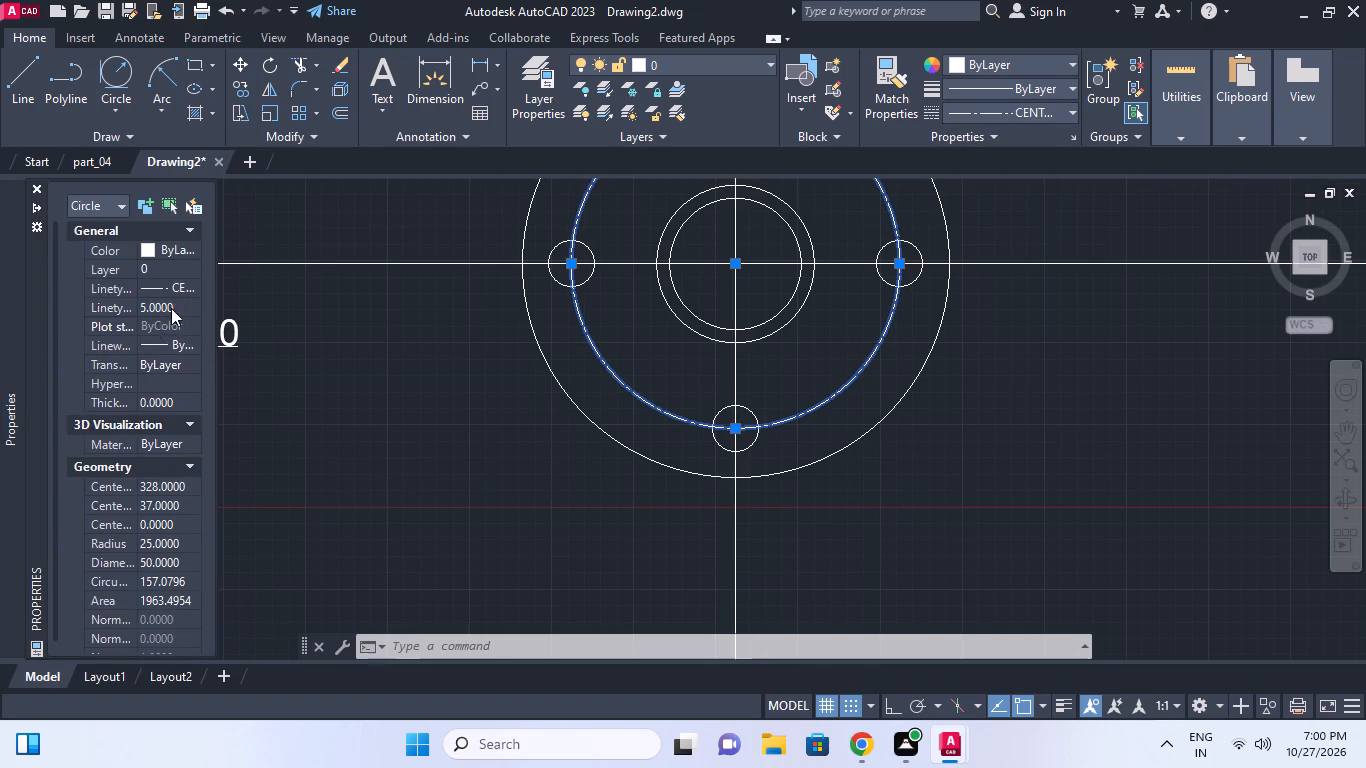
Set the linetype scale of the bolt circle to 8 and deselect it.
{"action": "left_click", "coordinate": [171, 308]}
{"action": "key", "text": "8"}
{"action": "key", "text": "Return"}
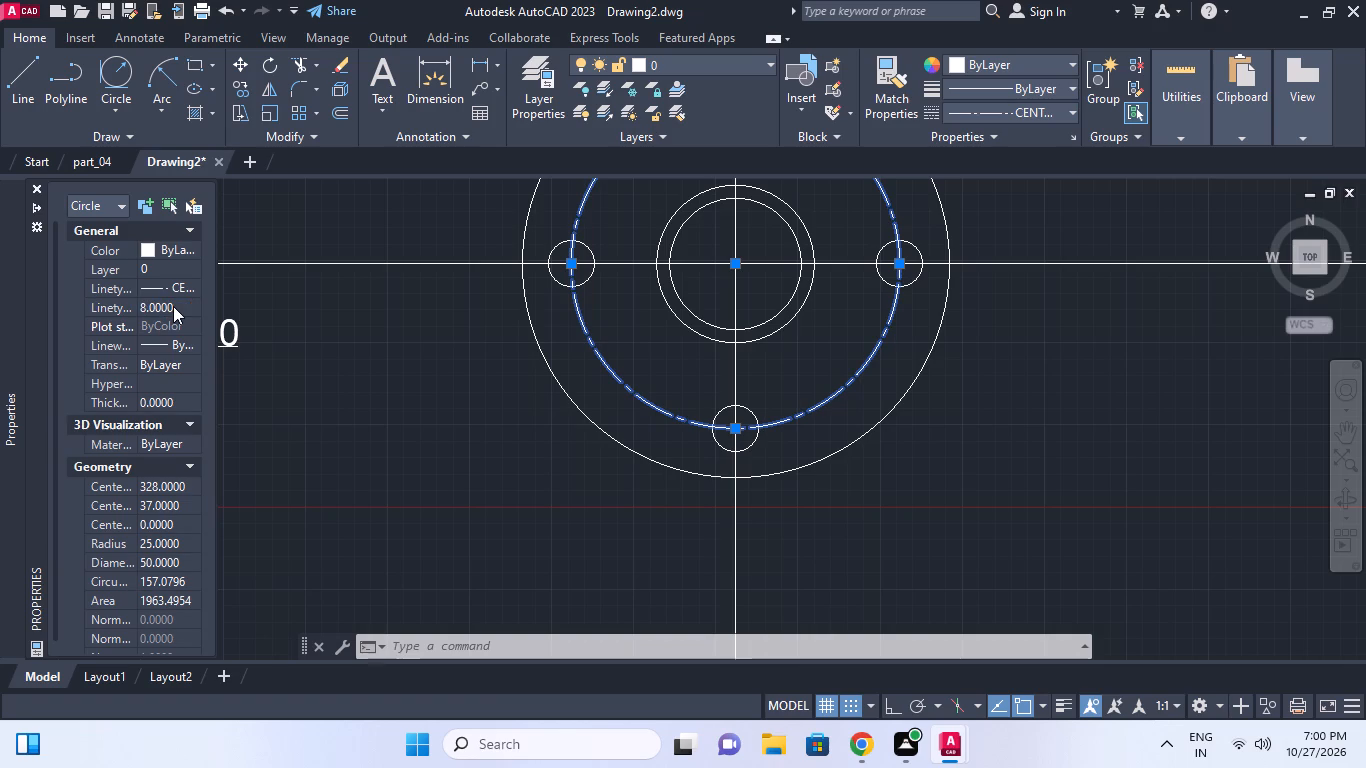
{"action": "left_click", "coordinate": [941, 522]}
{"action": "key", "text": "Escape"}
{"action": "key", "text": "Escape"}
Change the colour of the bolt circle to grey.
{"action": "left_click", "coordinate": [857, 382]}
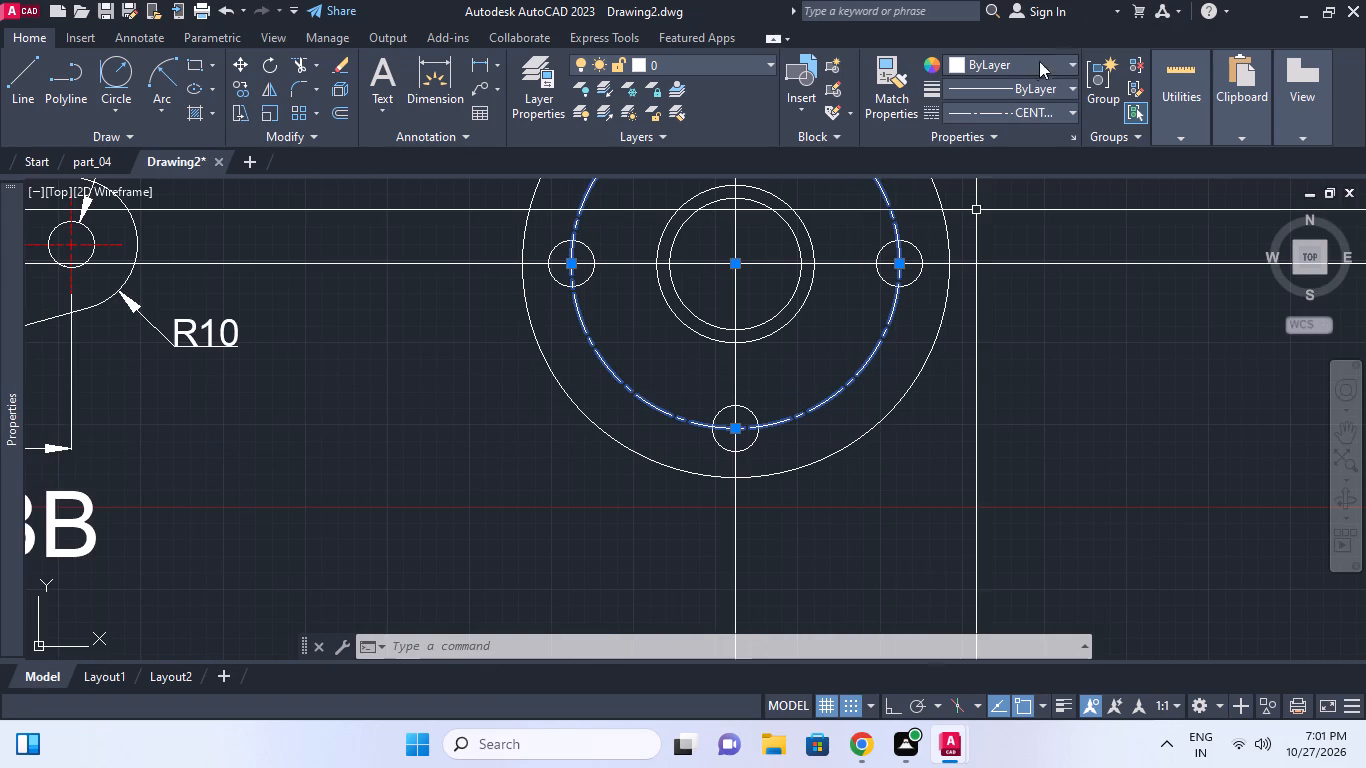
{"action": "left_click", "coordinate": [1037, 64]}
{"action": "left_click", "coordinate": [1095, 253]}
{"action": "key", "text": "Escape"}
Trim away the upper halves of the outer circle and the bolt circle, using the horizontal construction line as cutting edge.
{"action": "scroll", "coordinate": [942, 416], "scroll_direction": "down", "scroll_amount": 1}
{"action": "middle_click_drag", "start_coordinate": [942, 416], "coordinate": [923, 454]}
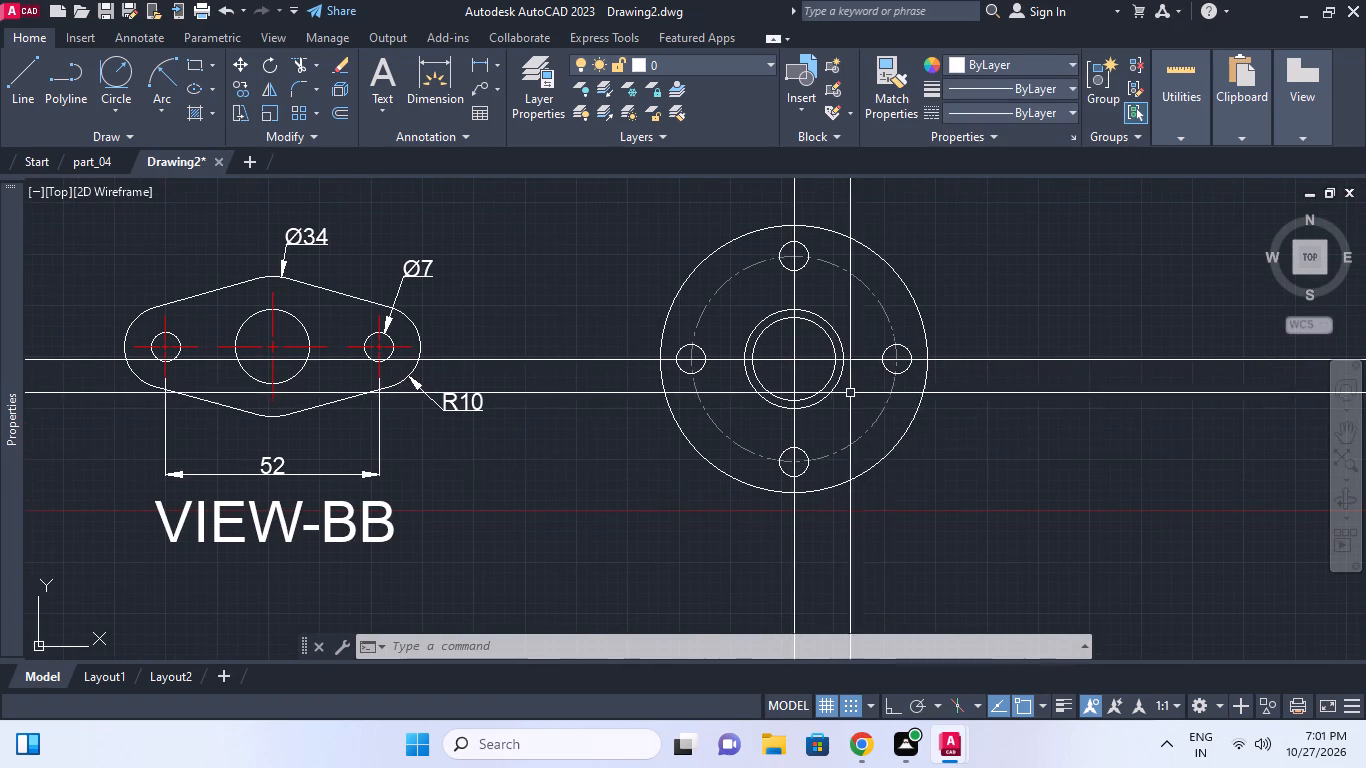
{"action": "middle_click", "coordinate": [819, 456]}
{"action": "scroll", "coordinate": [776, 426], "scroll_direction": "up", "scroll_amount": 1}
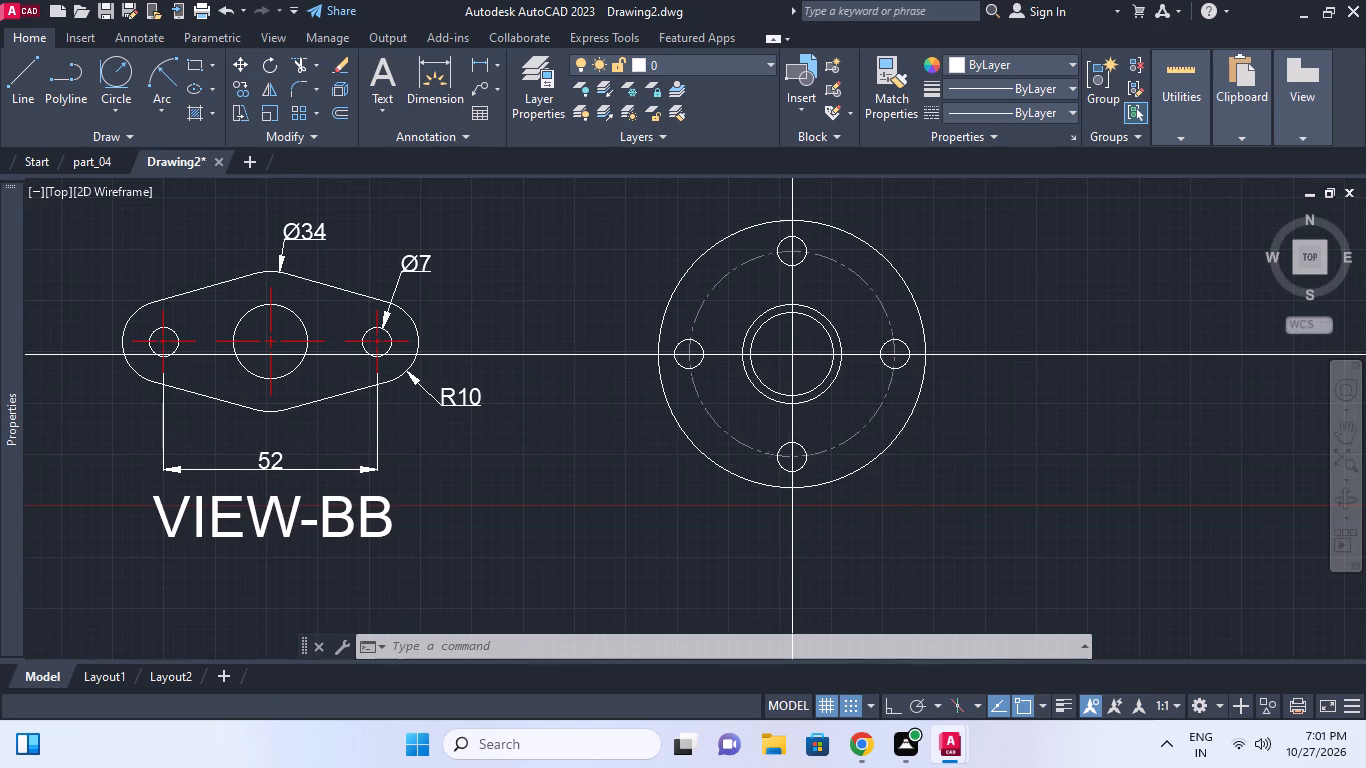
{"action": "key", "text": "Escape"}
{"action": "middle_click_drag", "start_coordinate": [776, 441], "coordinate": [774, 479]}
{"action": "type", "text": "TR"}
{"action": "key", "text": "space"}
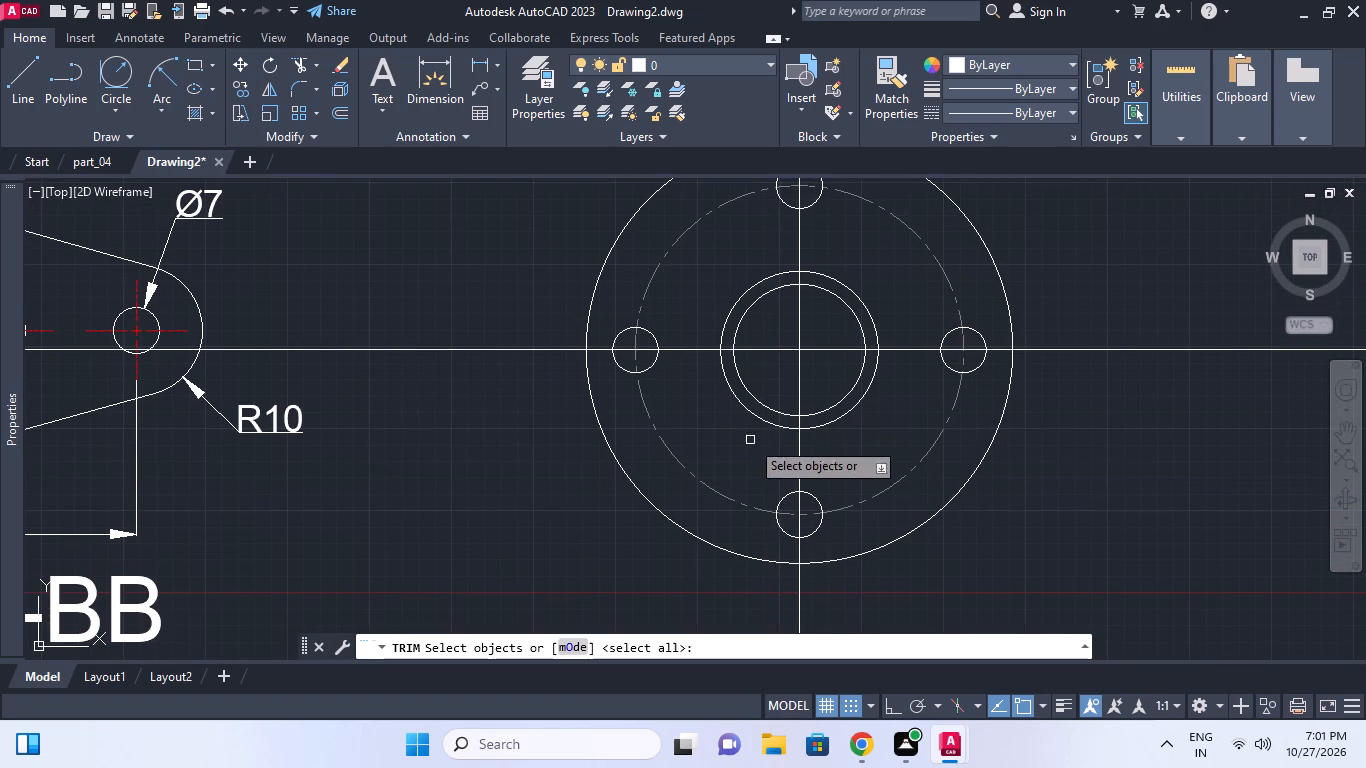
{"action": "left_click", "coordinate": [677, 353]}
{"action": "right_click", "coordinate": [690, 319]}
{"action": "left_click", "coordinate": [670, 286]}
{"action": "left_click", "coordinate": [568, 285]}
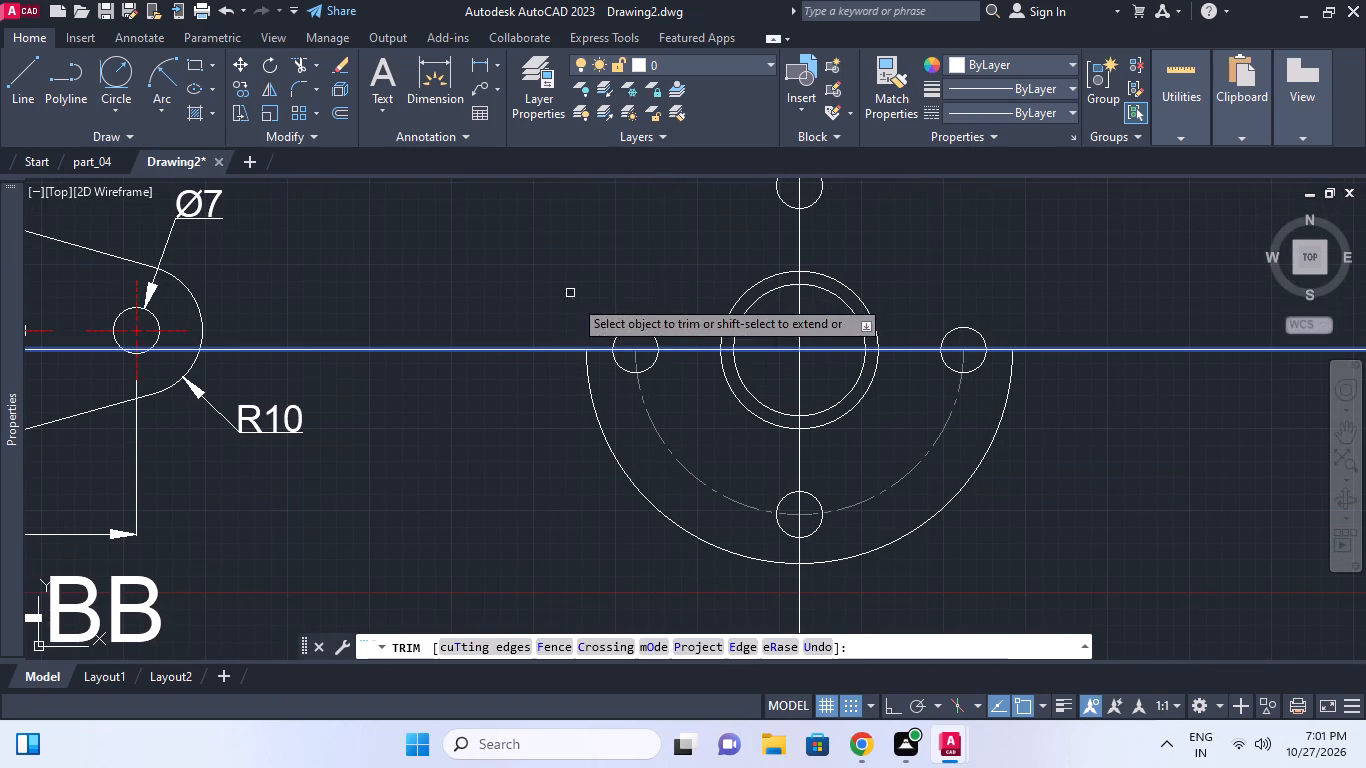
Trim away the upper halves of the two inner circles and the right hole along the horizontal construction line.
{"action": "left_click", "coordinate": [644, 324]}
{"action": "left_click", "coordinate": [615, 327]}
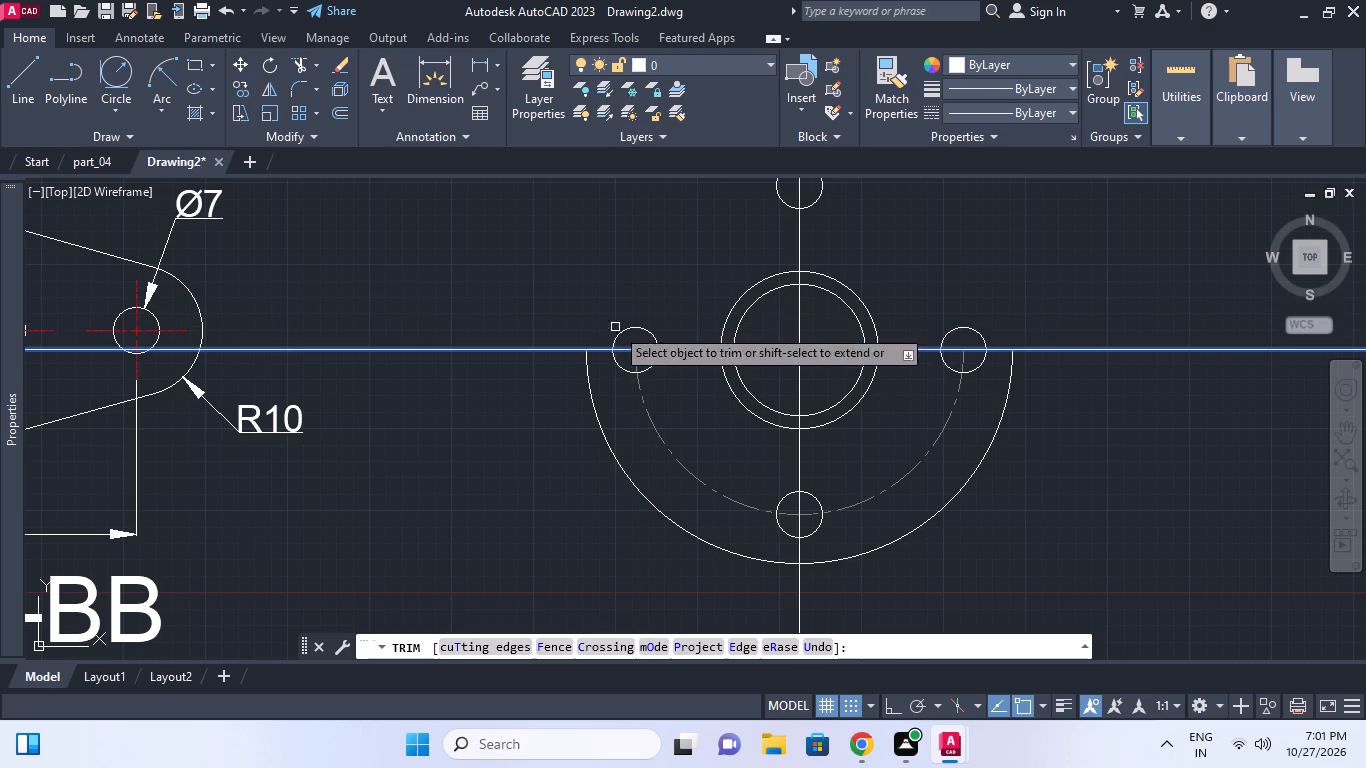
{"action": "left_click", "coordinate": [740, 309]}
{"action": "left_click", "coordinate": [740, 301]}
{"action": "left_click", "coordinate": [741, 297]}
{"action": "left_click", "coordinate": [750, 303]}
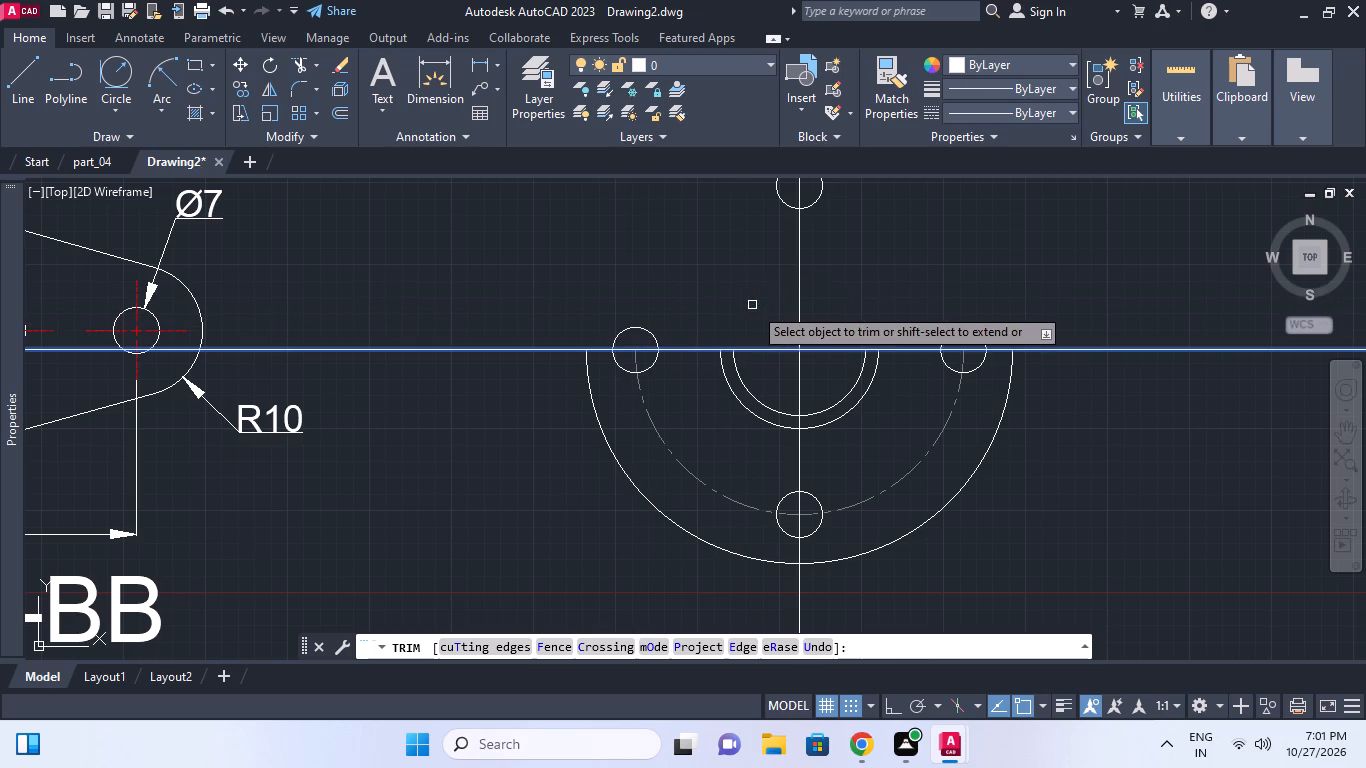
{"action": "middle_click_drag", "start_coordinate": [862, 286], "coordinate": [823, 355]}
{"action": "scroll", "coordinate": [834, 350], "scroll_direction": "down", "scroll_amount": 1}
{"action": "left_click", "coordinate": [800, 293]}
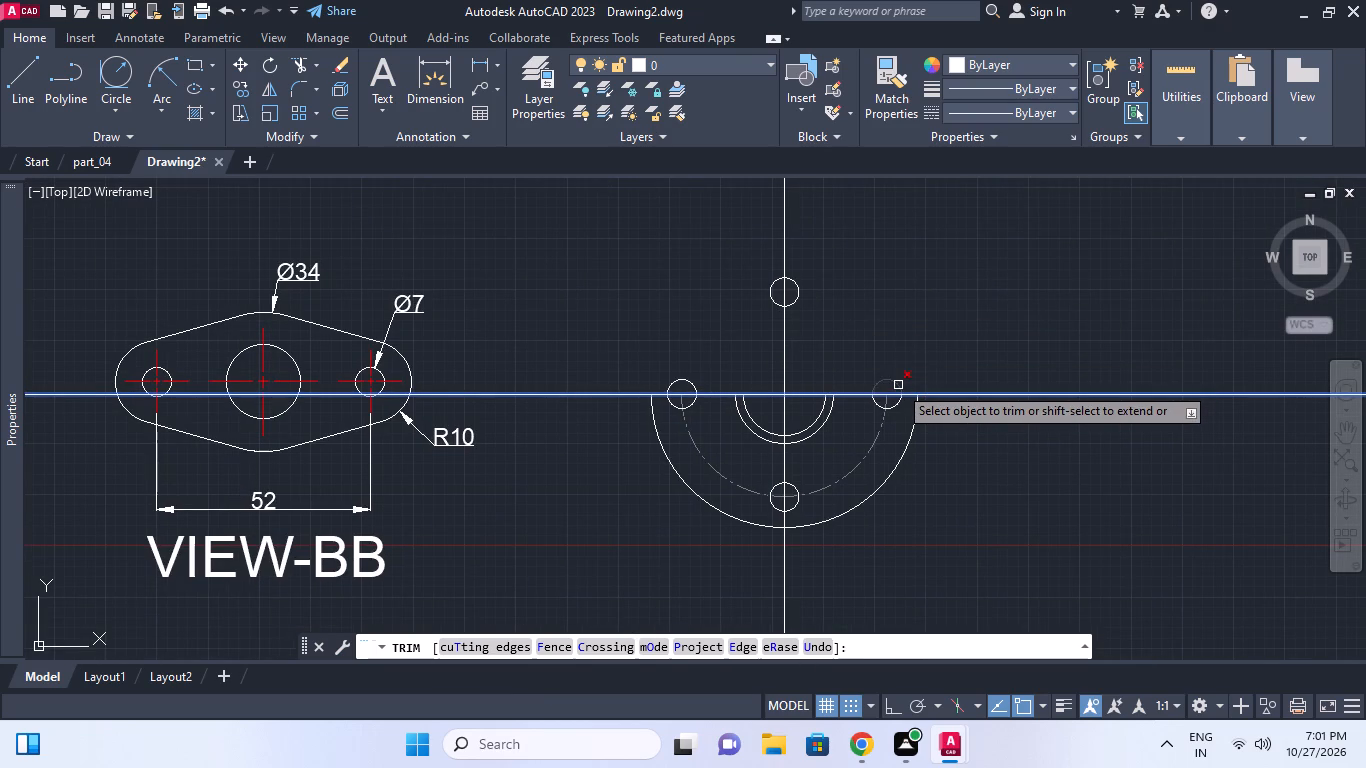
{"action": "left_click", "coordinate": [898, 385]}
{"action": "key", "text": "Escape"}
Erase the top hole left above the trimmed half-flange.
{"action": "middle_click_drag", "start_coordinate": [900, 330], "coordinate": [878, 337]}
{"action": "key", "text": "e"}
{"action": "key", "text": "space"}
{"action": "left_click", "coordinate": [777, 294]}
{"action": "right_click", "coordinate": [777, 294]}
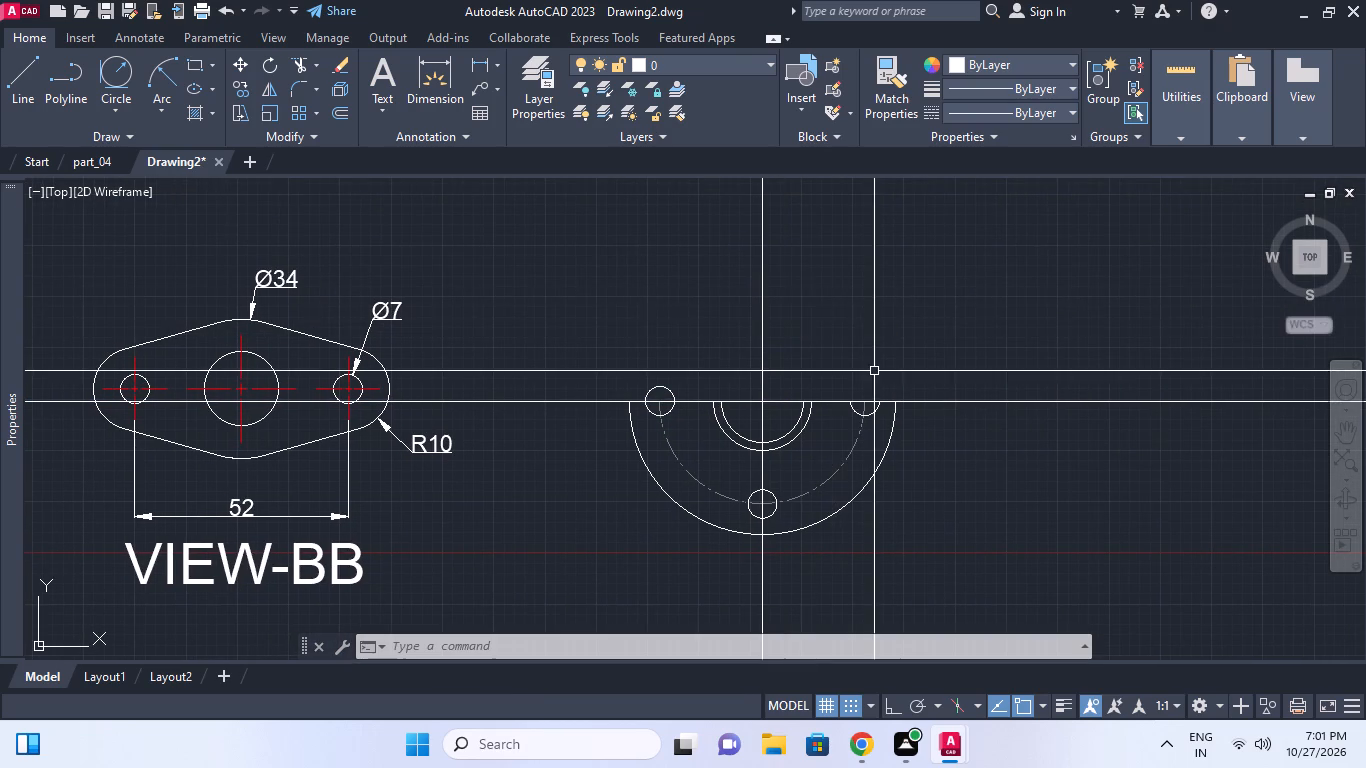
{"action": "key", "text": "Escape"}
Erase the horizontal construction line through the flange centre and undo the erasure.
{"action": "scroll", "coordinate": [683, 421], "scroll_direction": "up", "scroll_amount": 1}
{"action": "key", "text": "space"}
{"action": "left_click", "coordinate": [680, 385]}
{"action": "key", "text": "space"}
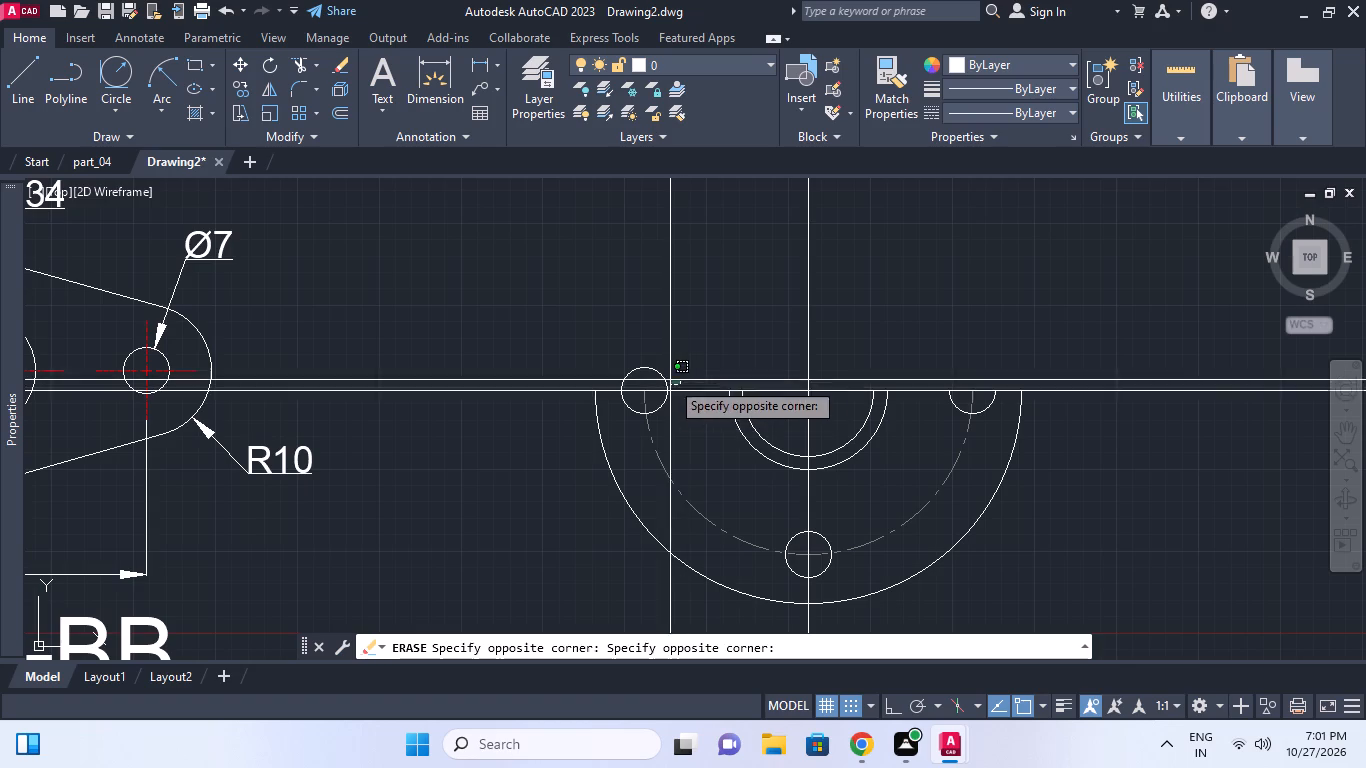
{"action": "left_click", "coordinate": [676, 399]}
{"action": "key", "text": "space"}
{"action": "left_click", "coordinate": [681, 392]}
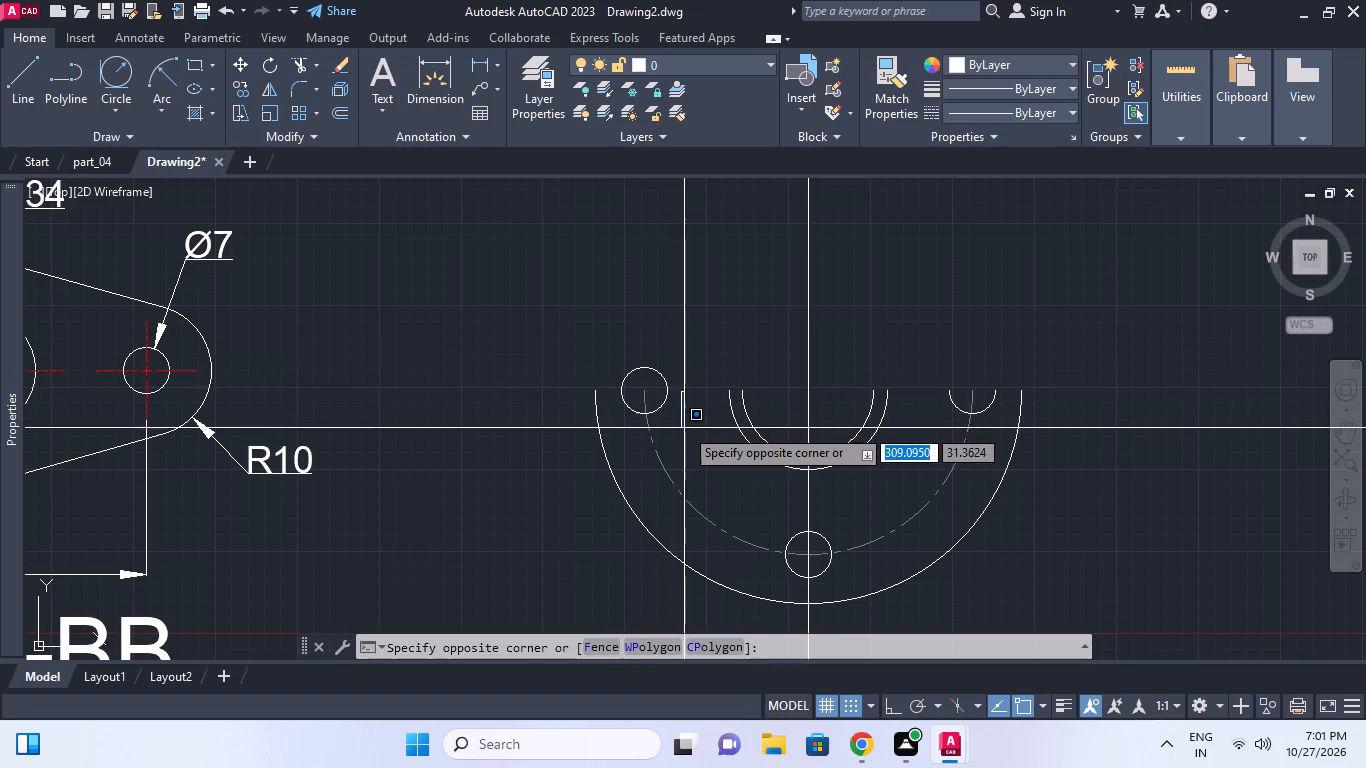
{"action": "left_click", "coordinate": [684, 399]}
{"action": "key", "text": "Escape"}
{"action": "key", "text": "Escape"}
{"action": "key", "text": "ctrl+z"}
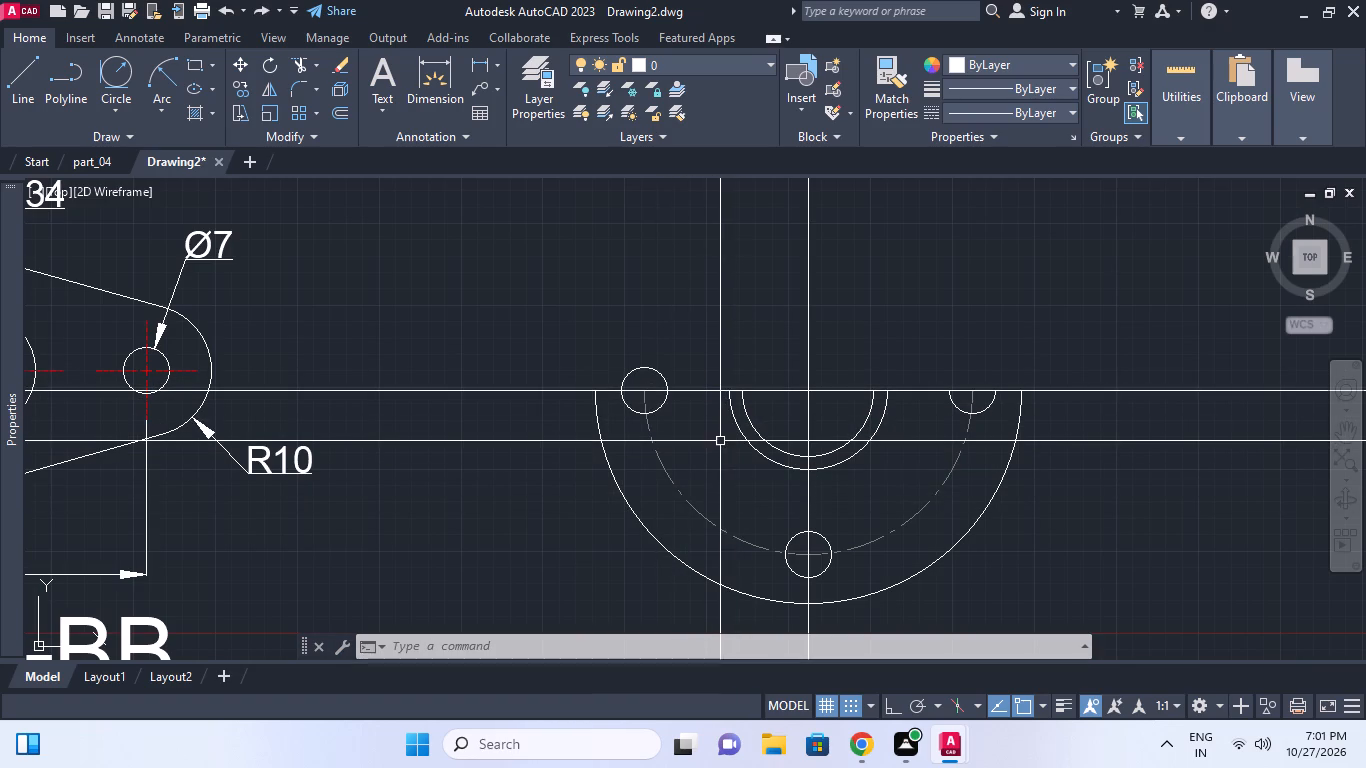
Trim away the upper half of the left hole along the horizontal construction line.
{"action": "key", "text": "t"}
{"action": "key", "text": "r"}
{"action": "key", "text": "space"}
{"action": "left_click", "coordinate": [691, 395]}
{"action": "key", "text": "space"}
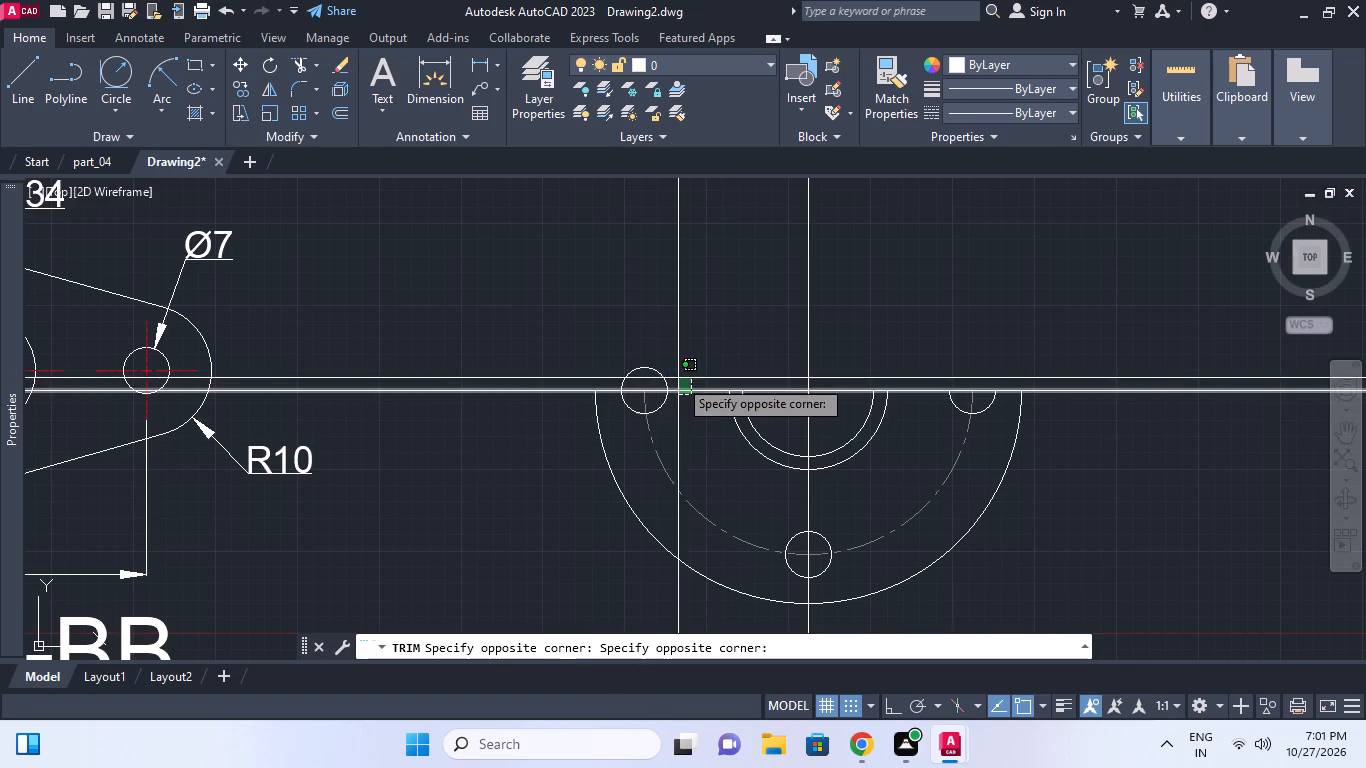
{"action": "left_click", "coordinate": [687, 378]}
{"action": "key", "text": "space"}
{"action": "left_click", "coordinate": [652, 372]}
{"action": "key", "text": "Escape"}
{"action": "middle_click_drag", "start_coordinate": [796, 411], "coordinate": [791, 412]}
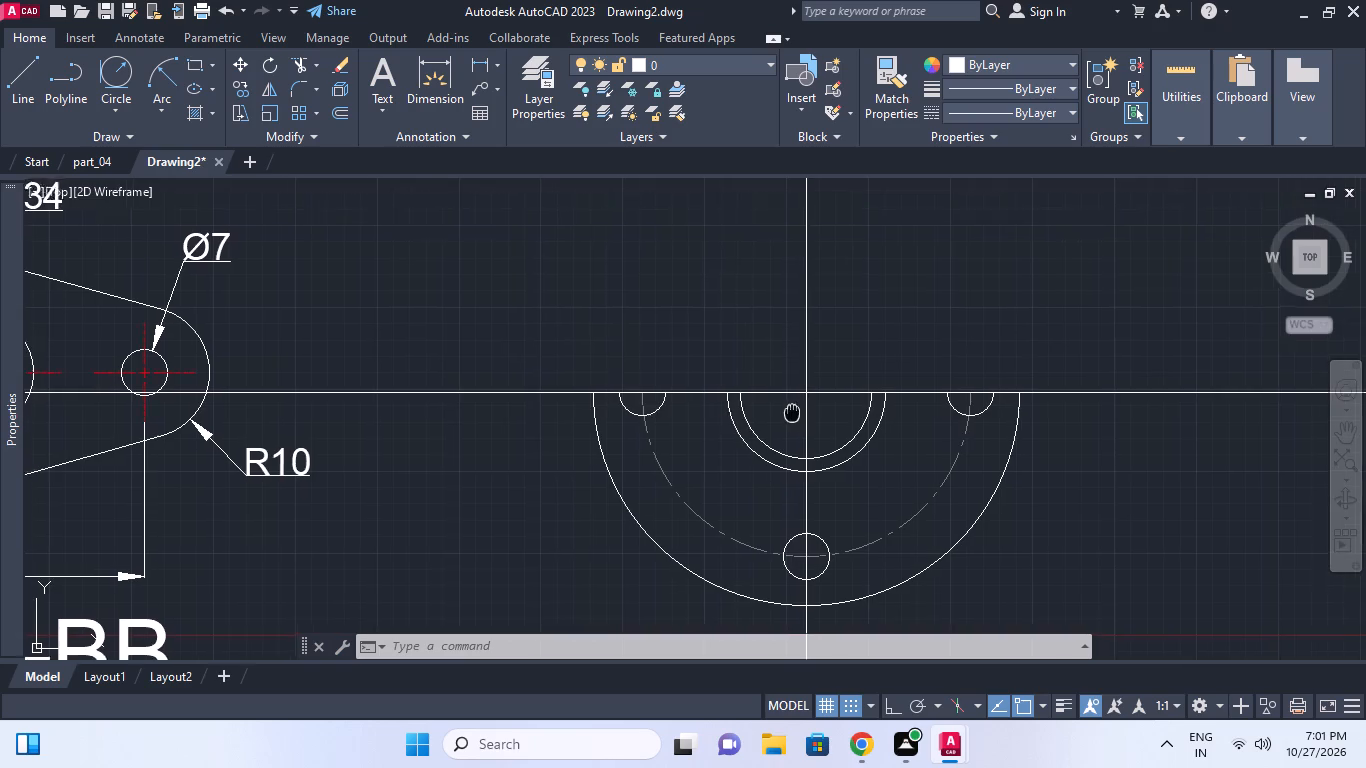
{"action": "middle_click_drag", "start_coordinate": [791, 412], "coordinate": [780, 410]}
{"action": "key", "text": "Escape"}
Draw a short, nearly vertical line crossing the horizontal construction line just outside the right end of the half-flange.
{"action": "middle_click_drag", "start_coordinate": [897, 418], "coordinate": [795, 421]}
{"action": "key", "text": "l"}
{"action": "key", "text": "space"}
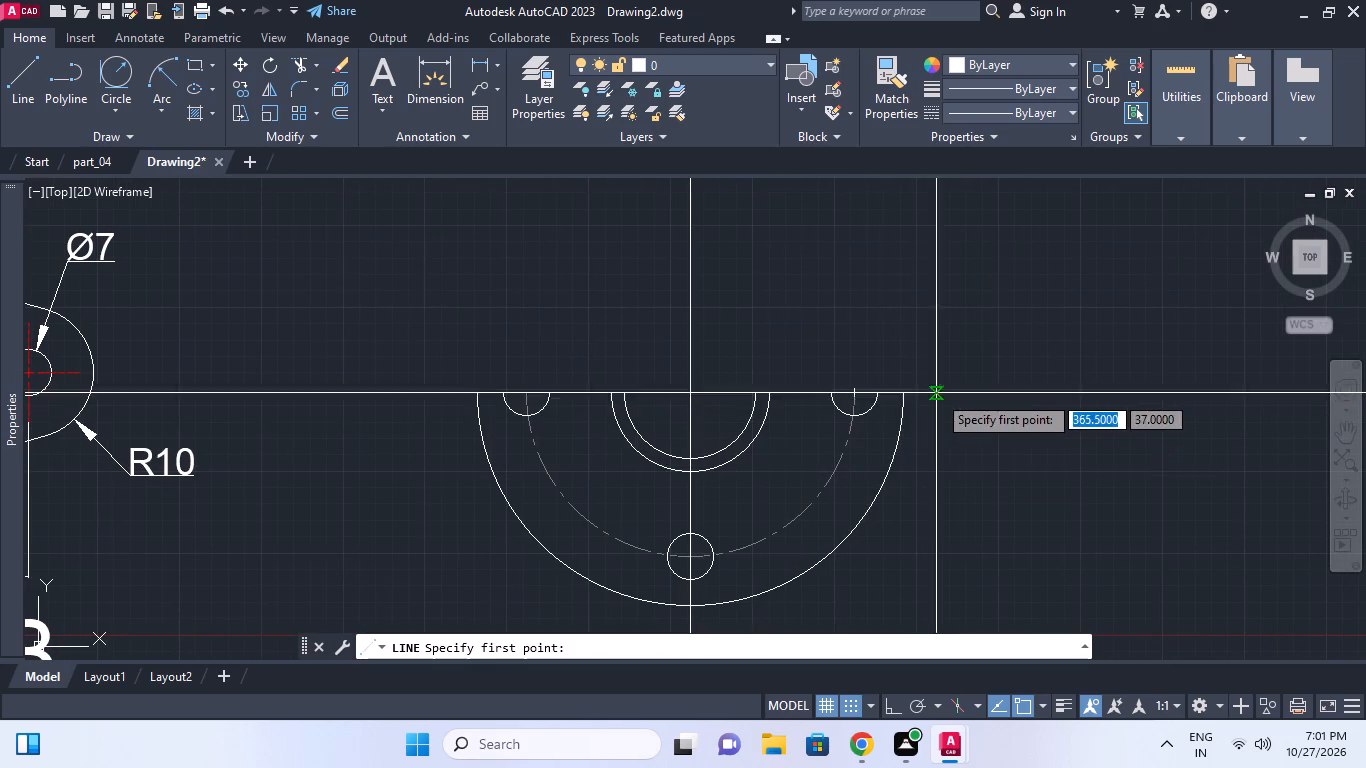
{"action": "left_click", "coordinate": [969, 410]}
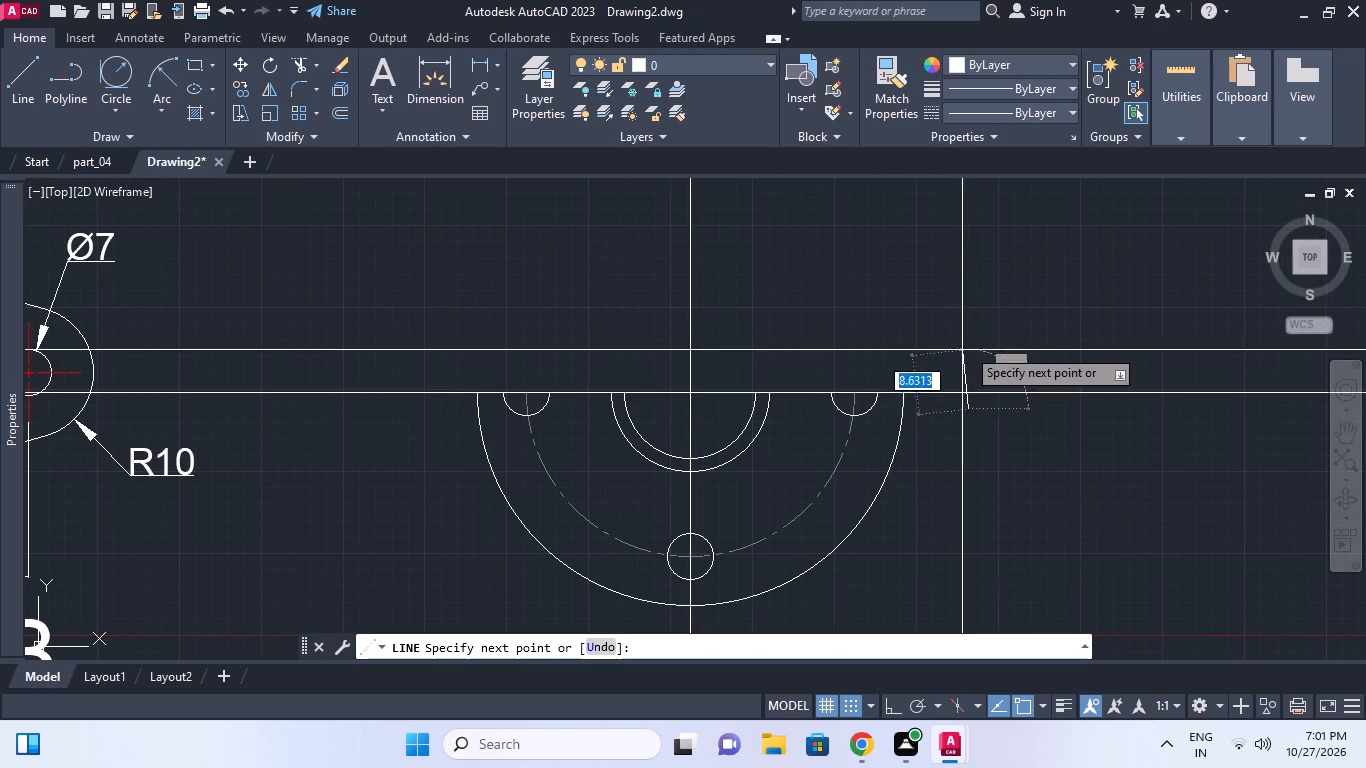
{"action": "left_click", "coordinate": [966, 347]}
{"action": "key", "text": "Escape"}
{"action": "key", "text": "Escape"}
Move the short crossing line slightly so that it is roughly centred on the horizontal construction line.
{"action": "scroll", "coordinate": [979, 410], "scroll_direction": "up", "scroll_amount": 1}
{"action": "left_click", "coordinate": [979, 403]}
{"action": "left_click", "coordinate": [921, 395]}
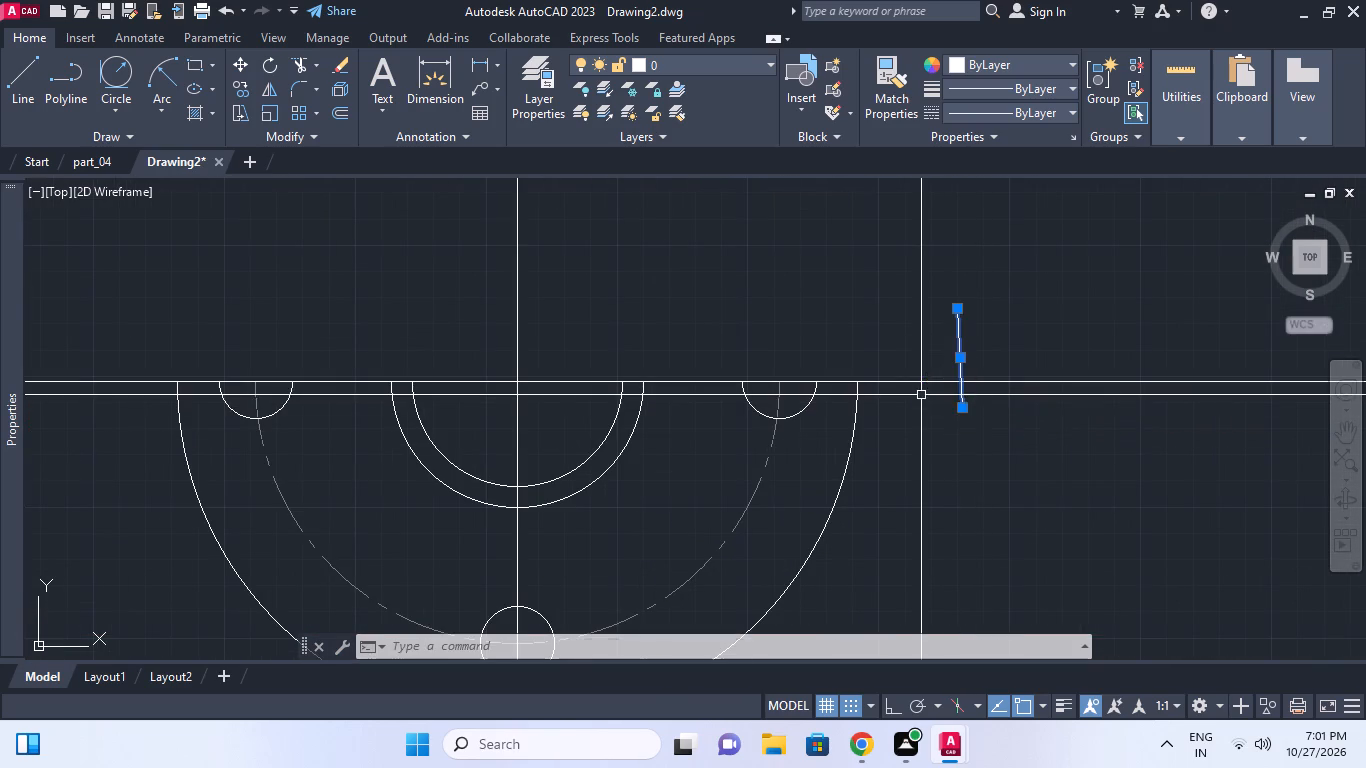
{"action": "key", "text": "m"}
{"action": "key", "text": "space"}
{"action": "left_click", "coordinate": [1015, 473]}
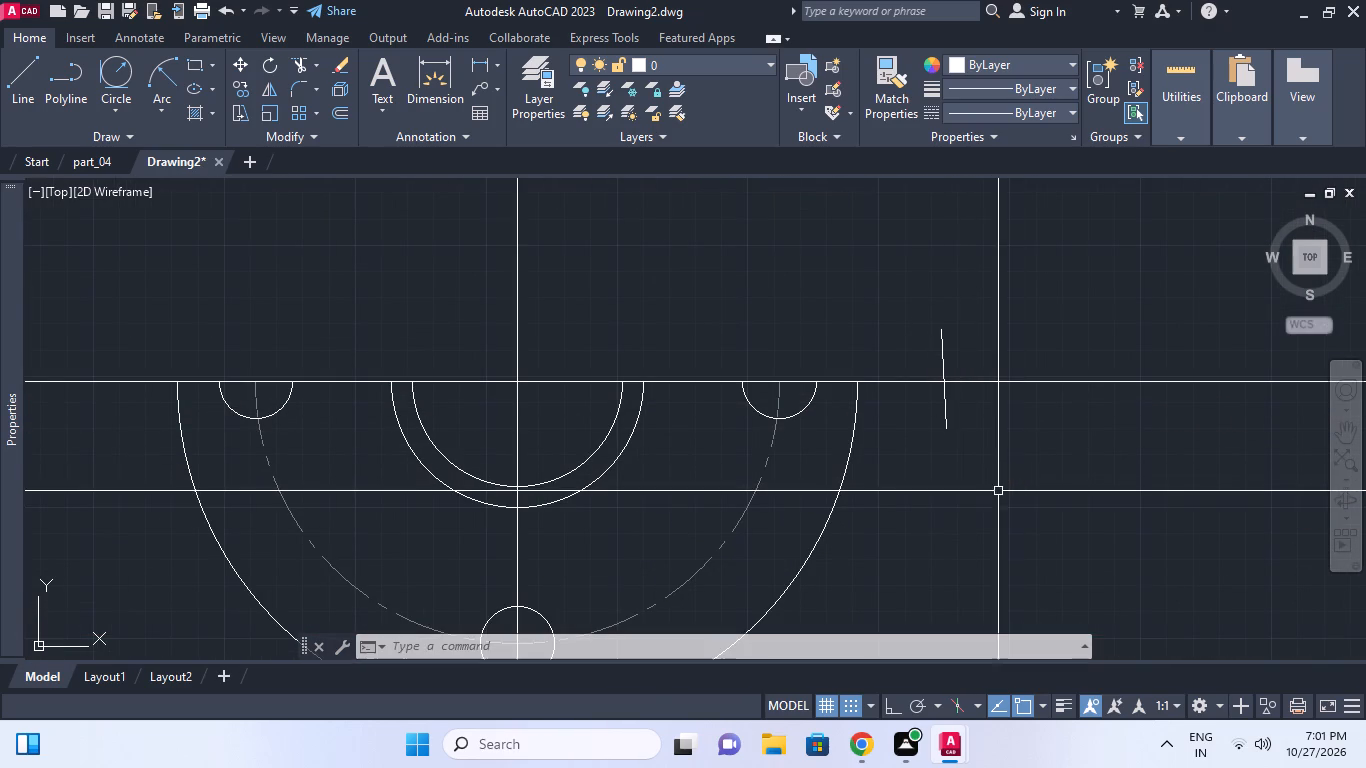
{"action": "left_click", "coordinate": [998, 491]}
Mirror the short crossing line about the vertical construction line to the other side of the half-flange.
{"action": "left_click", "coordinate": [994, 448]}
{"action": "left_click", "coordinate": [915, 432]}
{"action": "left_click", "coordinate": [973, 425]}
{"action": "left_click", "coordinate": [927, 404]}
{"action": "middle_click_drag", "start_coordinate": [996, 408], "coordinate": [999, 420]}
{"action": "type", "text": "MI"}
{"action": "key", "text": "space"}
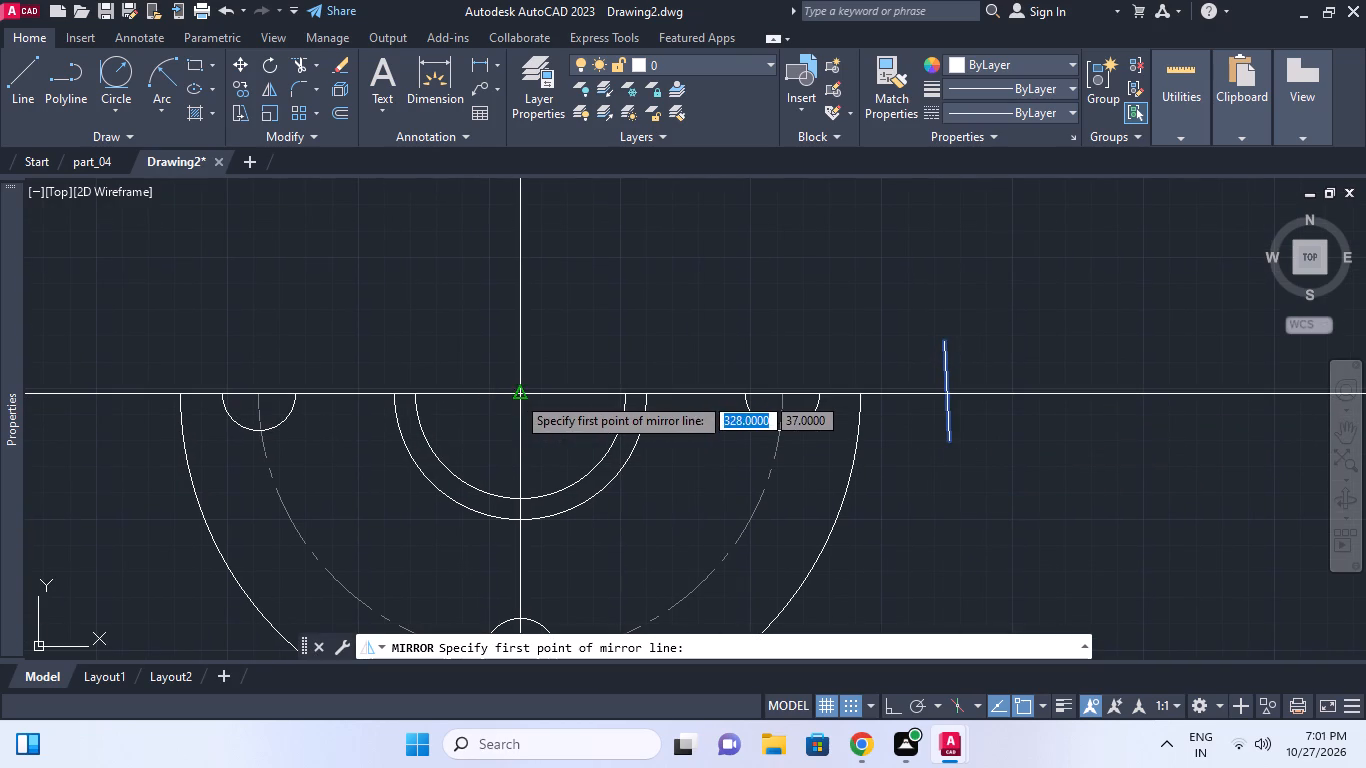
{"action": "left_click", "coordinate": [517, 395]}
{"action": "left_click", "coordinate": [518, 347]}
{"action": "left_click_drag", "start_coordinate": [550, 420], "coordinate": [518, 347]}
{"action": "middle_click_drag", "start_coordinate": [444, 347], "coordinate": [688, 351]}
{"action": "key", "text": "Escape"}
Trim both outer ends of the horizontal construction line, using the two short crossing lines as cutting edges.
{"action": "middle_click_drag", "start_coordinate": [595, 371], "coordinate": [590, 349]}
{"action": "scroll", "coordinate": [592, 369], "scroll_direction": "down", "scroll_amount": 1}
{"action": "key", "text": "t"}
{"action": "key", "text": "r"}
{"action": "key", "text": "space"}
{"action": "left_click", "coordinate": [427, 398]}
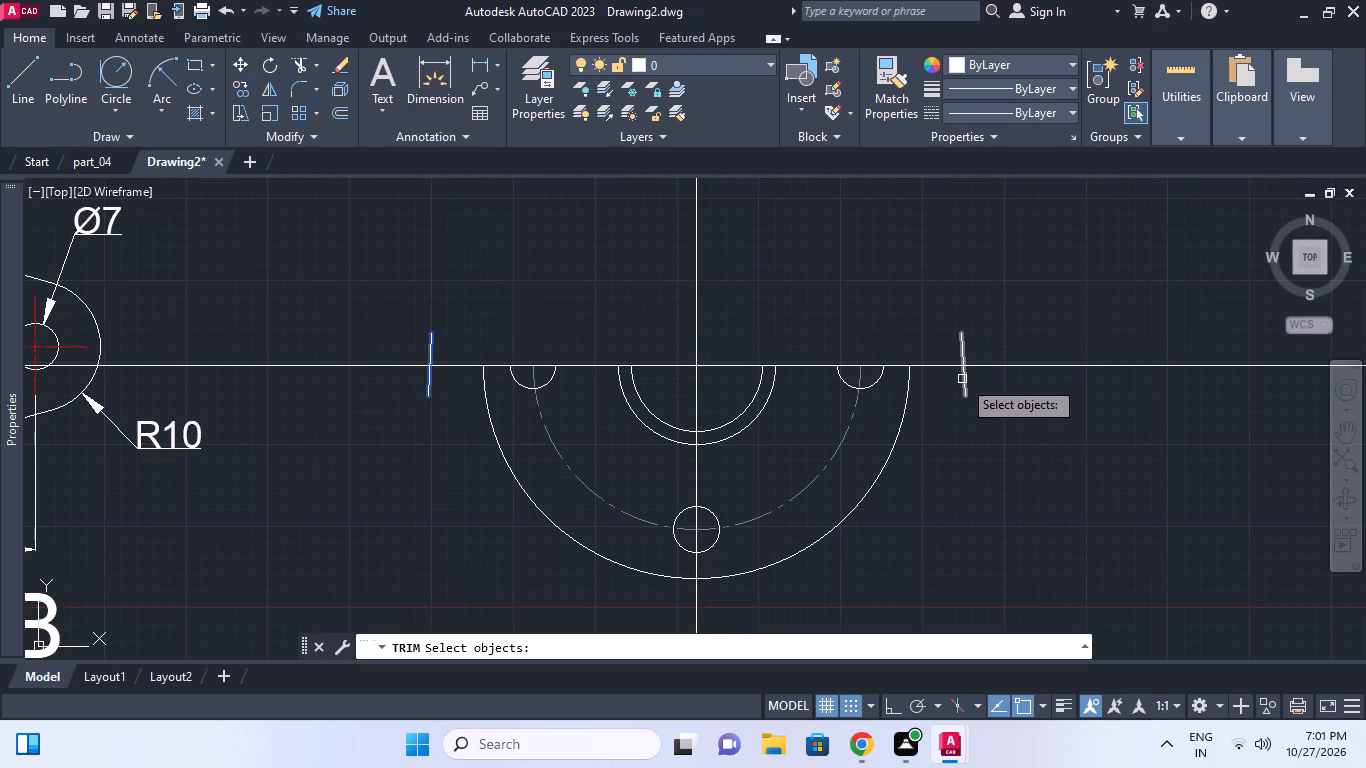
{"action": "left_click", "coordinate": [962, 379]}
{"action": "key", "text": "space"}
{"action": "left_click", "coordinate": [1005, 369]}
{"action": "left_click", "coordinate": [416, 367]}
{"action": "key", "text": "Escape"}
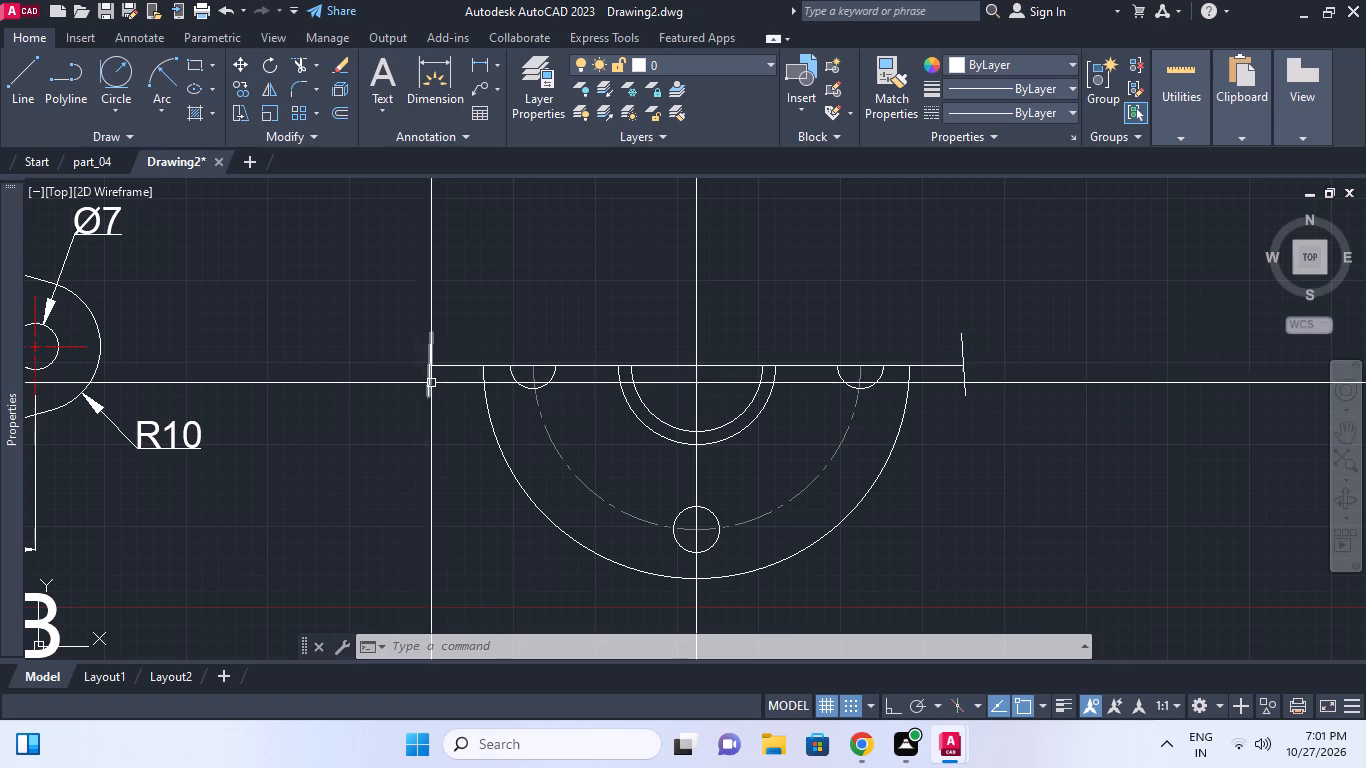
Erase the two short crossing lines at the ends of the horizontal centre line and the vertical construction line.
{"action": "left_click", "coordinate": [431, 383]}
{"action": "key", "text": "e"}
{"action": "key", "text": "space"}
{"action": "left_click", "coordinate": [965, 384]}
{"action": "key", "text": "e"}
{"action": "key", "text": "space"}
{"action": "key", "text": "Escape"}
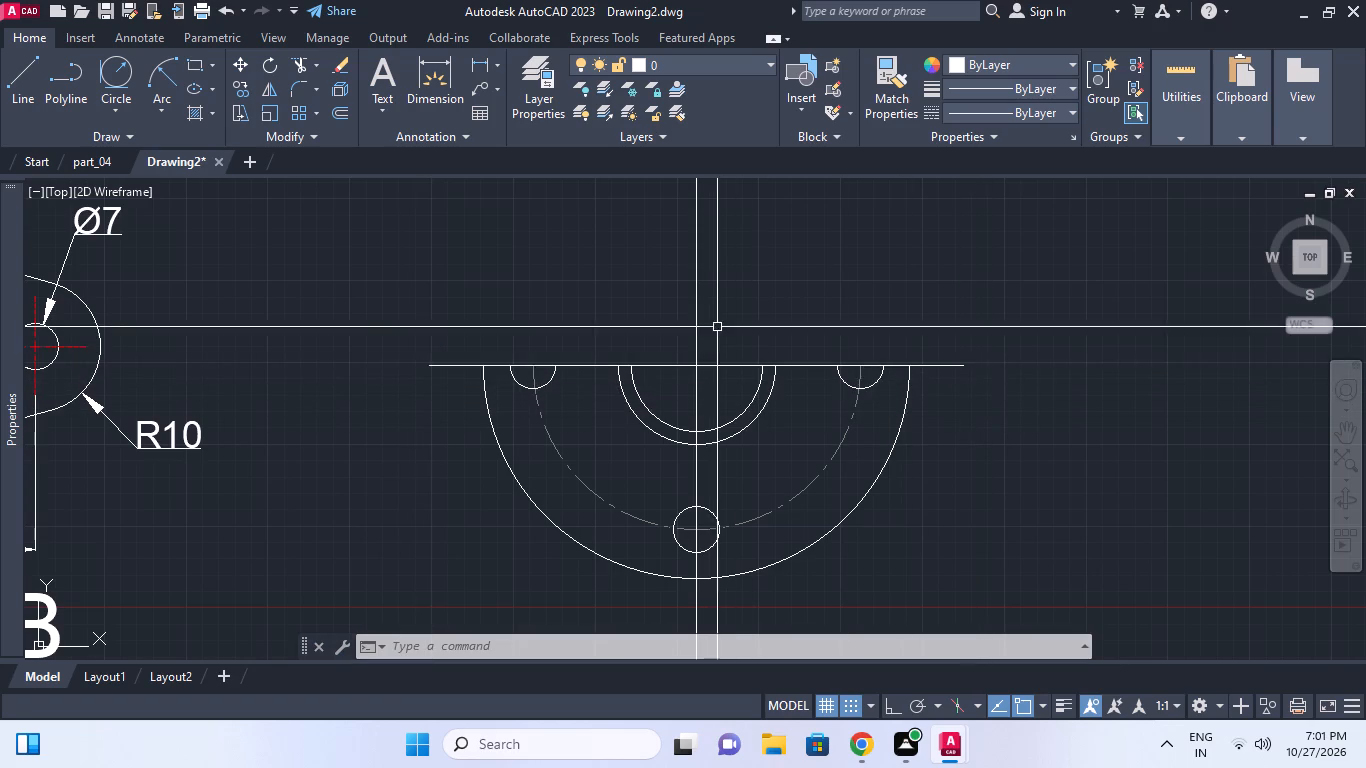
{"action": "scroll", "coordinate": [721, 323], "scroll_direction": "down", "scroll_amount": 1}
{"action": "left_click", "coordinate": [715, 315]}
{"action": "key", "text": "e"}
{"action": "left_click", "coordinate": [691, 290]}
{"action": "key", "text": "space"}
{"action": "key", "text": "Escape"}
Match the horizontal centre line's properties to those of the half-flange's dash-dot bolt-circle arc.
{"action": "left_click", "coordinate": [759, 350]}
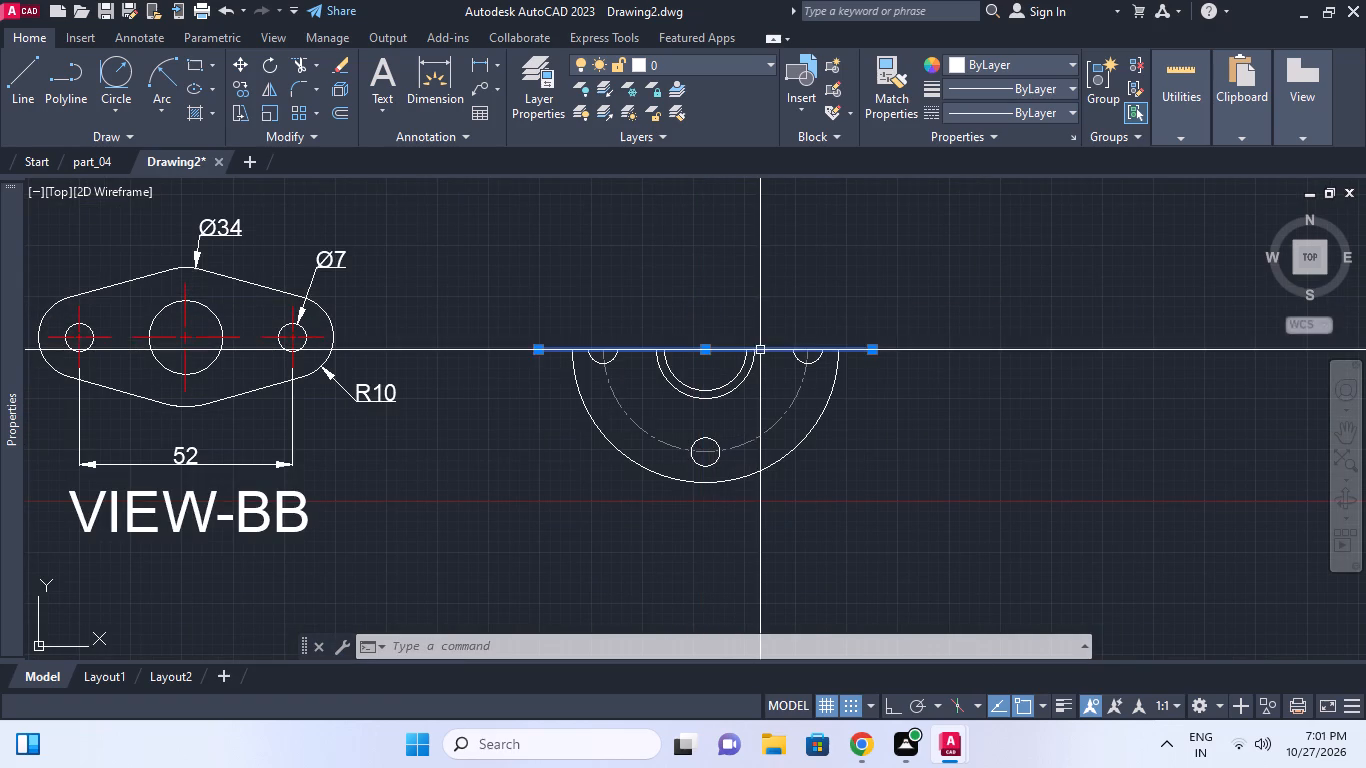
{"action": "key", "text": "Escape"}
{"action": "left_click", "coordinate": [799, 393]}
{"action": "type", "text": "MA"}
{"action": "key", "text": "space"}
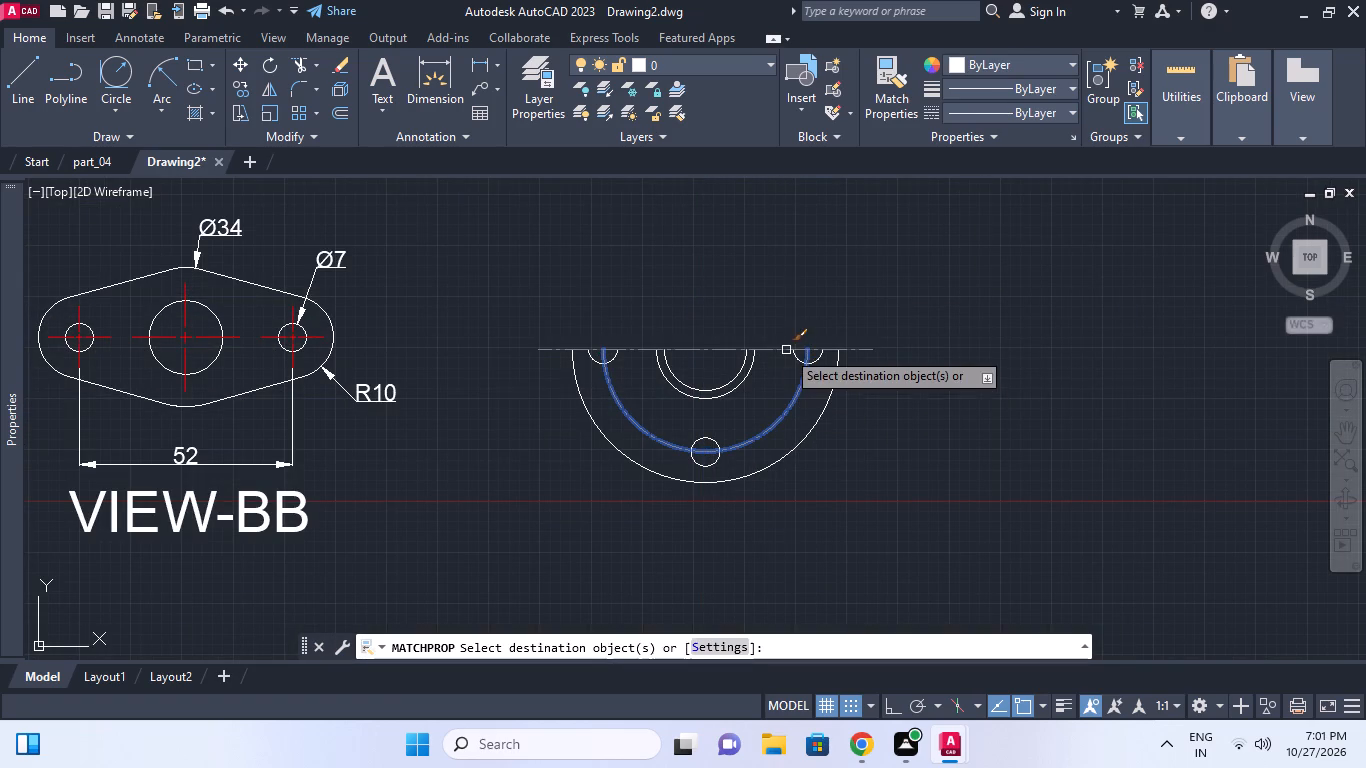
{"action": "left_click", "coordinate": [786, 350]}
{"action": "key", "text": "Escape"}
{"action": "middle_click", "coordinate": [835, 363]}
{"action": "scroll", "coordinate": [835, 363], "scroll_direction": "down", "scroll_amount": 1}
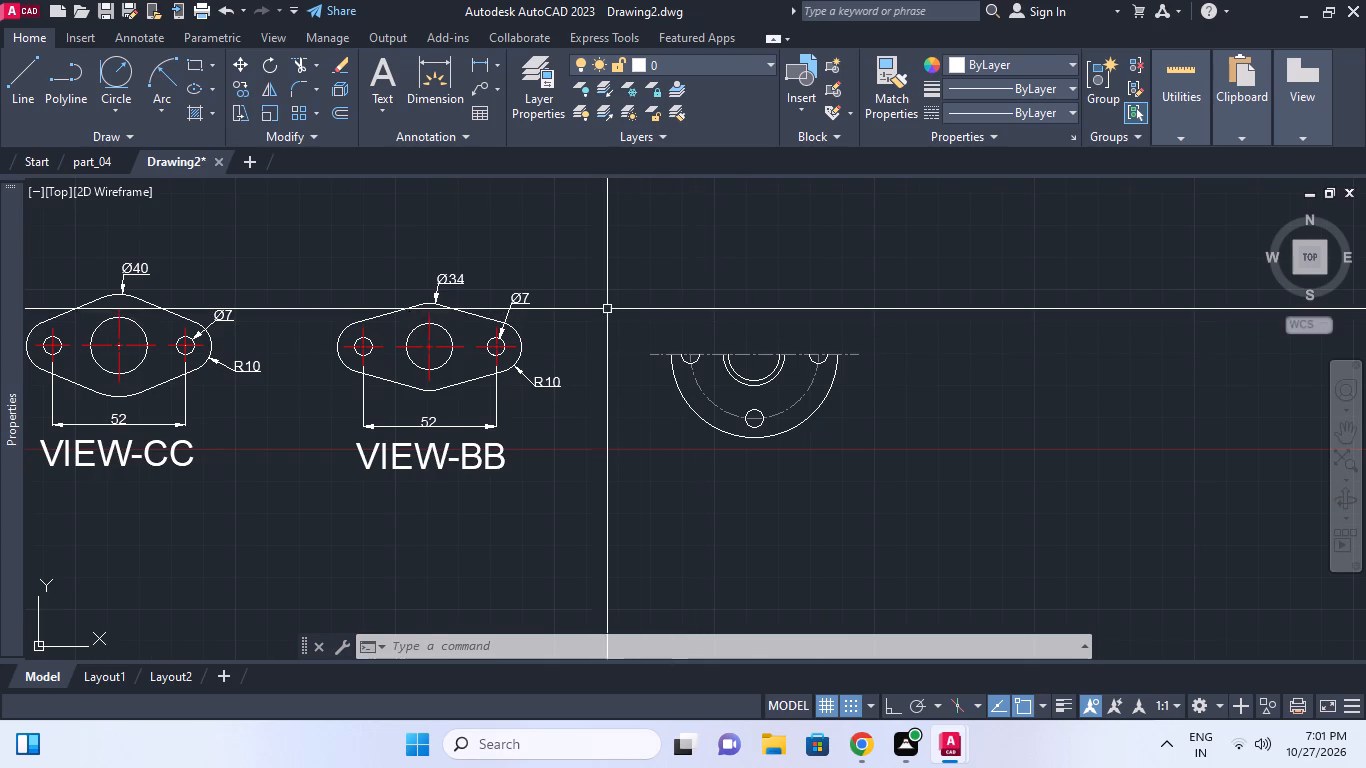
Move the whole half-flange view slightly upward, more in line with VIEW-BB.
{"action": "left_click", "coordinate": [601, 304]}
{"action": "left_click", "coordinate": [918, 472]}
{"action": "key", "text": "m"}
{"action": "key", "text": "space"}
{"action": "left_click", "coordinate": [906, 486]}
{"action": "left_click", "coordinate": [909, 470]}
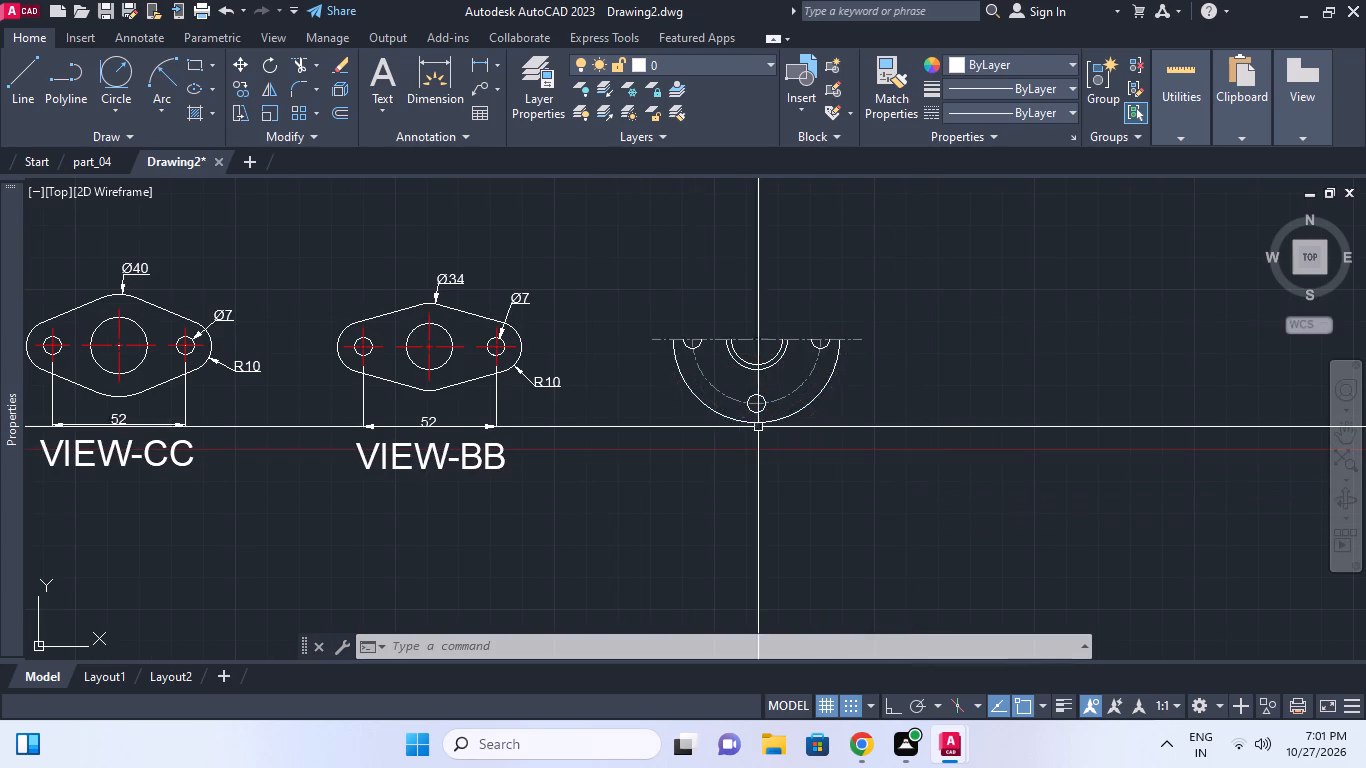
{"action": "key", "text": "Escape"}
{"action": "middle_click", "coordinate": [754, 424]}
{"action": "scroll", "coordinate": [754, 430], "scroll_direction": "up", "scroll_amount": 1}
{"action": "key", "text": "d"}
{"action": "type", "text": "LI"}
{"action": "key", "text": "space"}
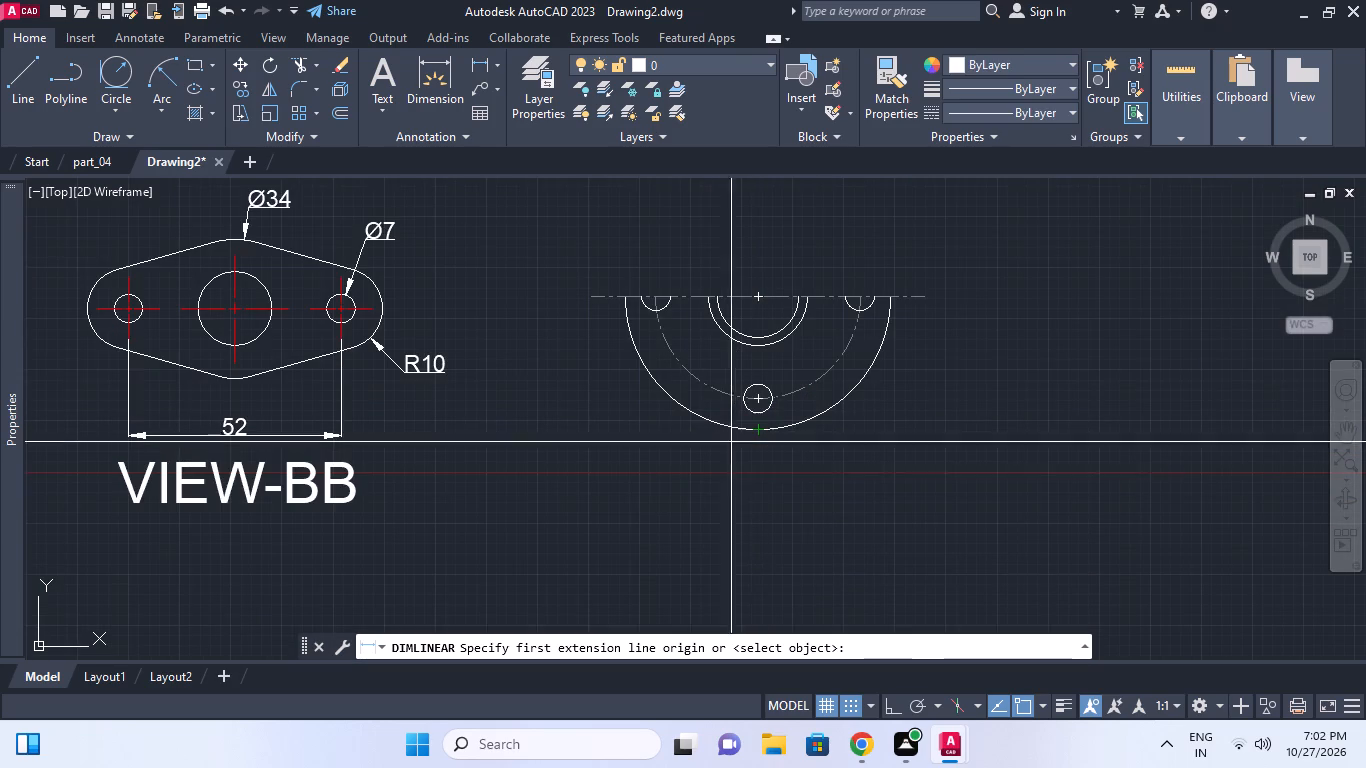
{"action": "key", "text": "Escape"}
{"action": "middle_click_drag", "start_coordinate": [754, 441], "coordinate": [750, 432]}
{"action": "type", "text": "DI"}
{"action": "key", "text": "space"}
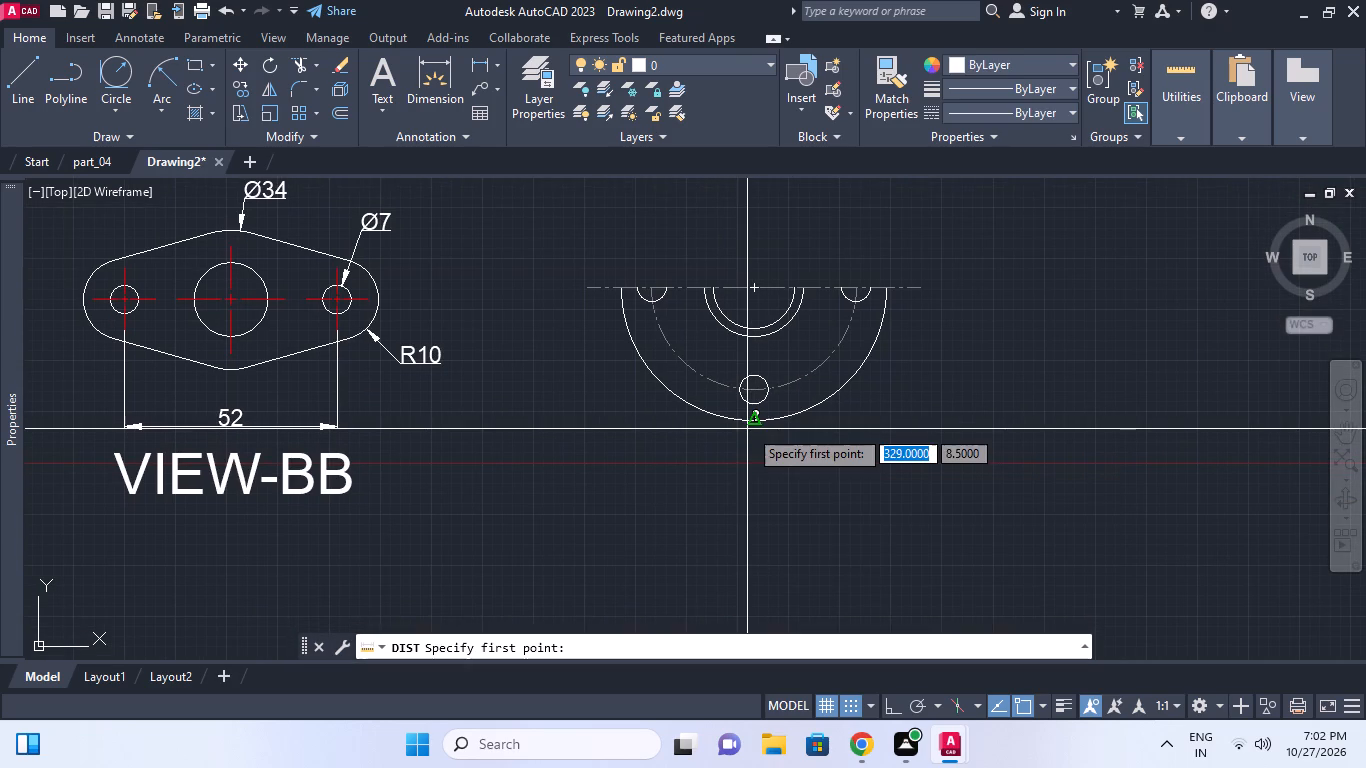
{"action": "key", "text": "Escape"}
Add a diameter dimension to the half-flange's outer arc, placing its text outside the arc at the lower right.
{"action": "key", "text": "d"}
{"action": "type", "text": "DI"}
{"action": "key", "text": "space"}
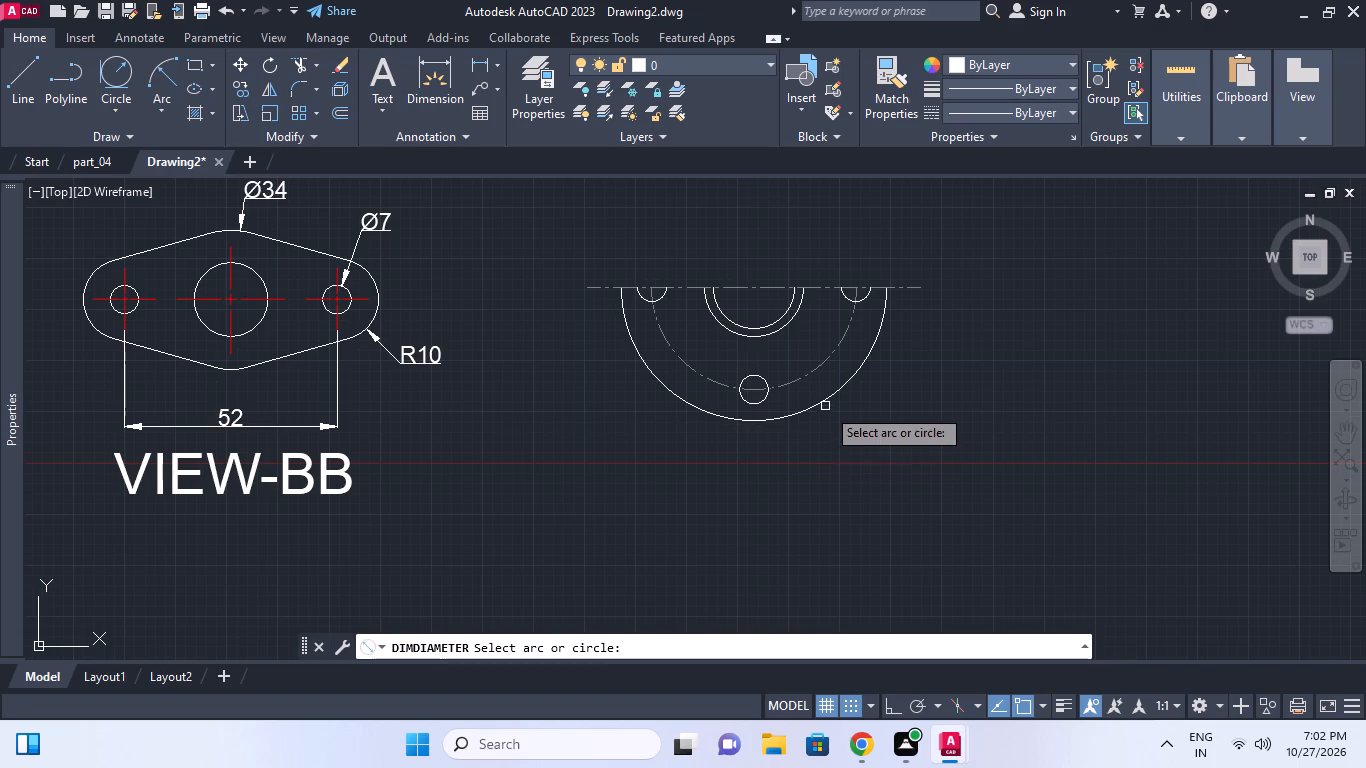
{"action": "left_click", "coordinate": [826, 405]}
{"action": "left_click", "coordinate": [842, 446]}
{"action": "middle_click_drag", "start_coordinate": [857, 400], "coordinate": [860, 376]}
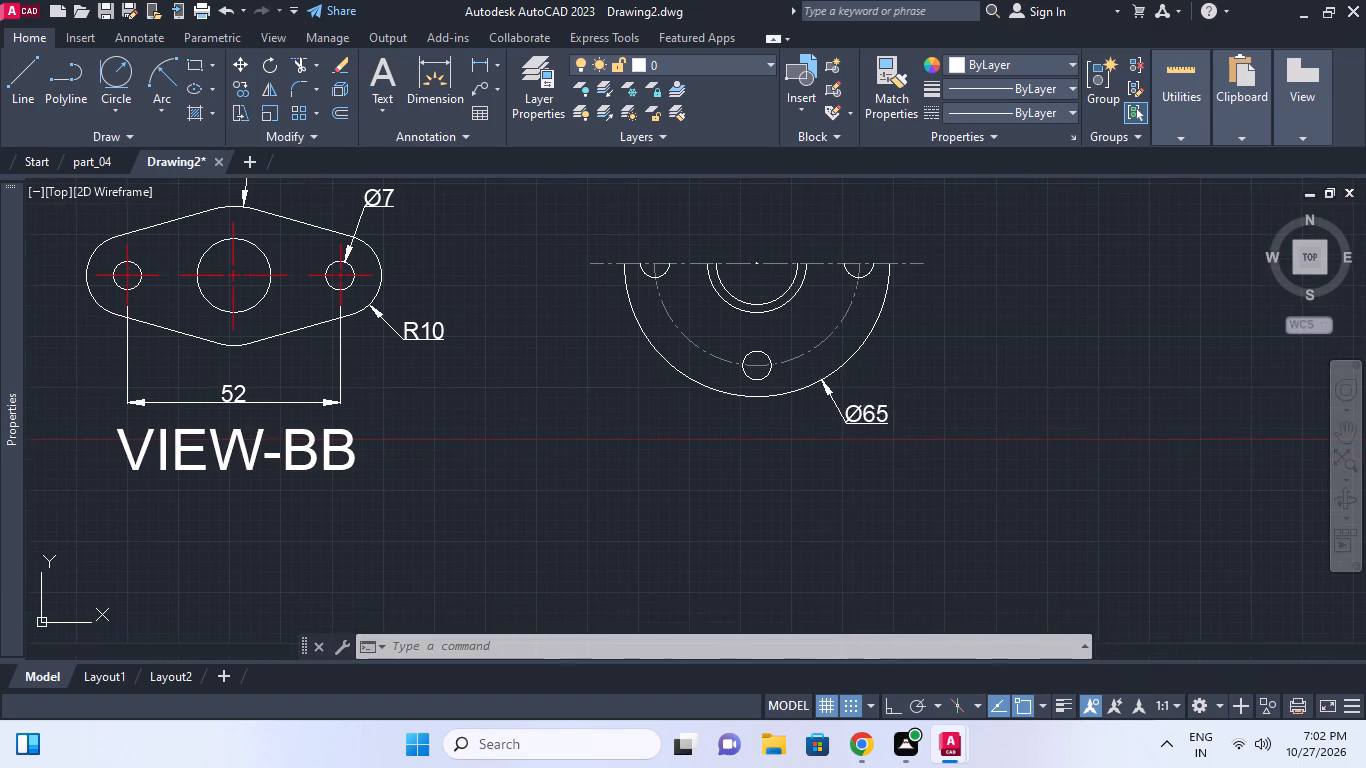
Add a diameter dimension to the dash-dot bolt-circle arc, placing its text just outside the half-flange above the outer-arc dimension.
{"action": "key", "text": "Escape"}
{"action": "key", "text": "space"}
{"action": "left_click", "coordinate": [840, 334]}
{"action": "left_click", "coordinate": [839, 327]}
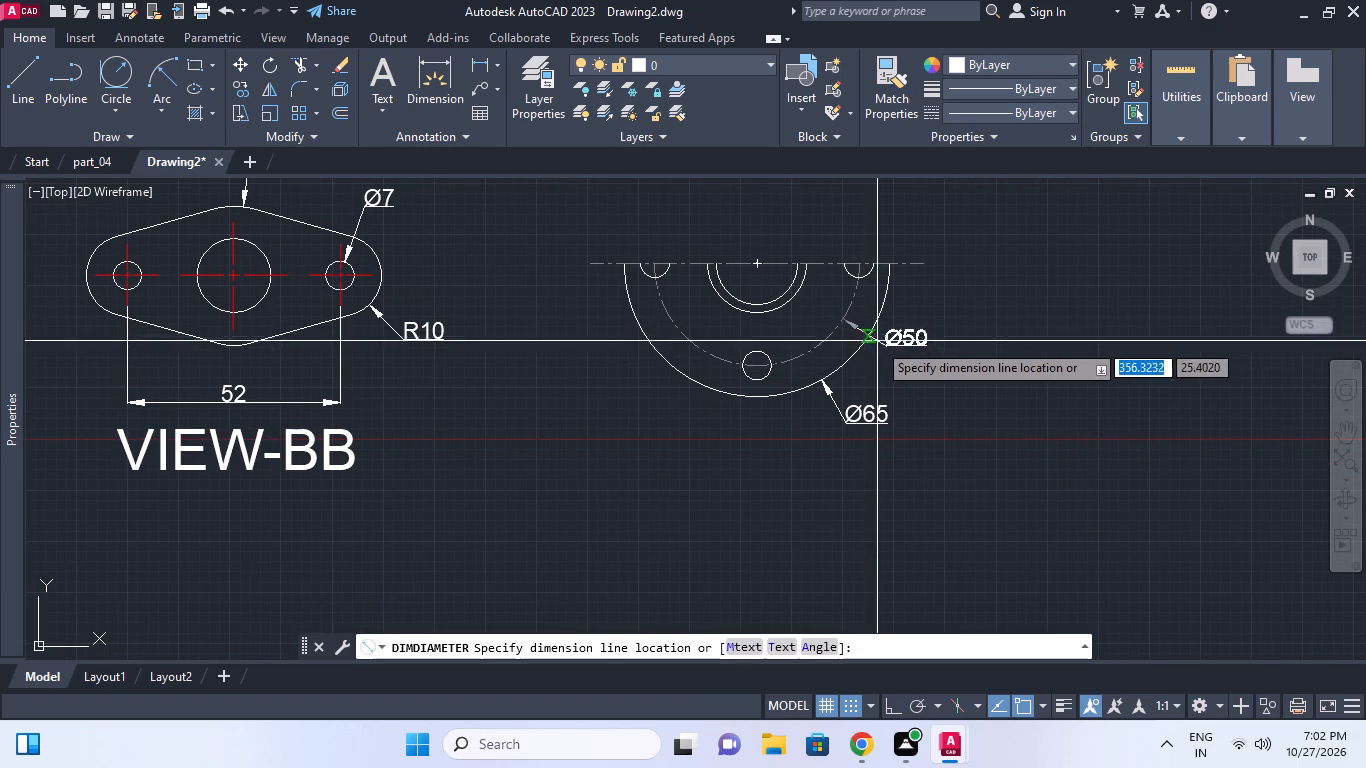
{"action": "left_click", "coordinate": [886, 349]}
{"action": "middle_click_drag", "start_coordinate": [863, 328], "coordinate": [898, 308]}
{"action": "scroll", "coordinate": [865, 313], "scroll_direction": "down", "scroll_amount": 2}
{"action": "middle_click_drag", "start_coordinate": [860, 324], "coordinate": [846, 348]}
{"action": "scroll", "coordinate": [788, 285], "scroll_direction": "up", "scroll_amount": 2}
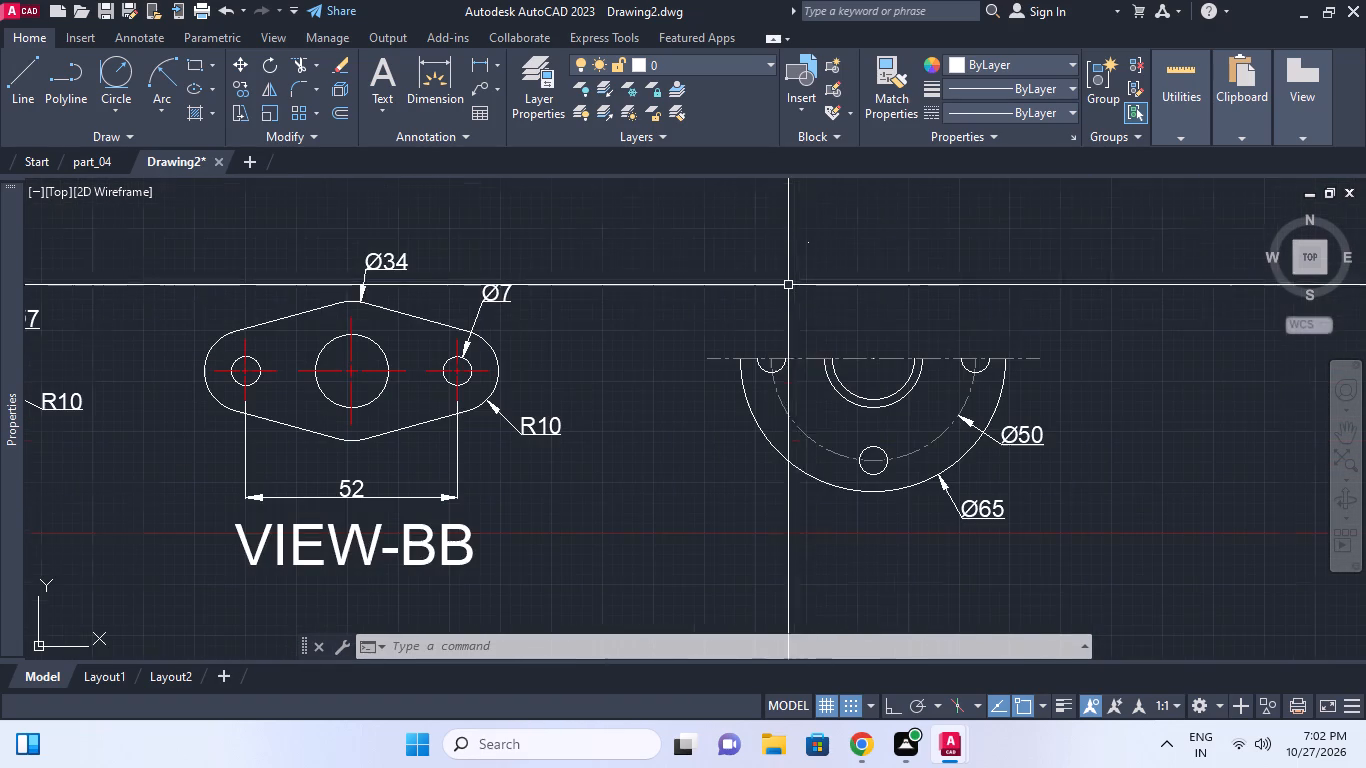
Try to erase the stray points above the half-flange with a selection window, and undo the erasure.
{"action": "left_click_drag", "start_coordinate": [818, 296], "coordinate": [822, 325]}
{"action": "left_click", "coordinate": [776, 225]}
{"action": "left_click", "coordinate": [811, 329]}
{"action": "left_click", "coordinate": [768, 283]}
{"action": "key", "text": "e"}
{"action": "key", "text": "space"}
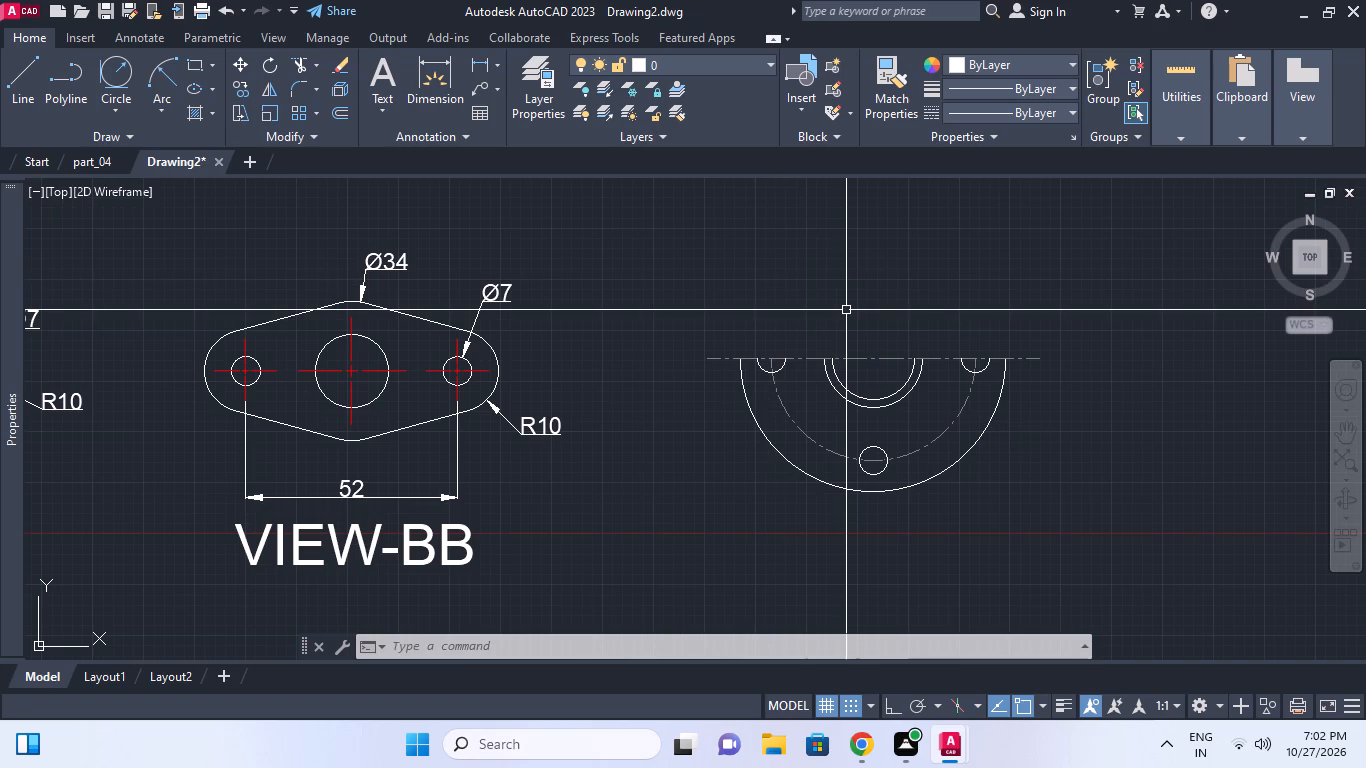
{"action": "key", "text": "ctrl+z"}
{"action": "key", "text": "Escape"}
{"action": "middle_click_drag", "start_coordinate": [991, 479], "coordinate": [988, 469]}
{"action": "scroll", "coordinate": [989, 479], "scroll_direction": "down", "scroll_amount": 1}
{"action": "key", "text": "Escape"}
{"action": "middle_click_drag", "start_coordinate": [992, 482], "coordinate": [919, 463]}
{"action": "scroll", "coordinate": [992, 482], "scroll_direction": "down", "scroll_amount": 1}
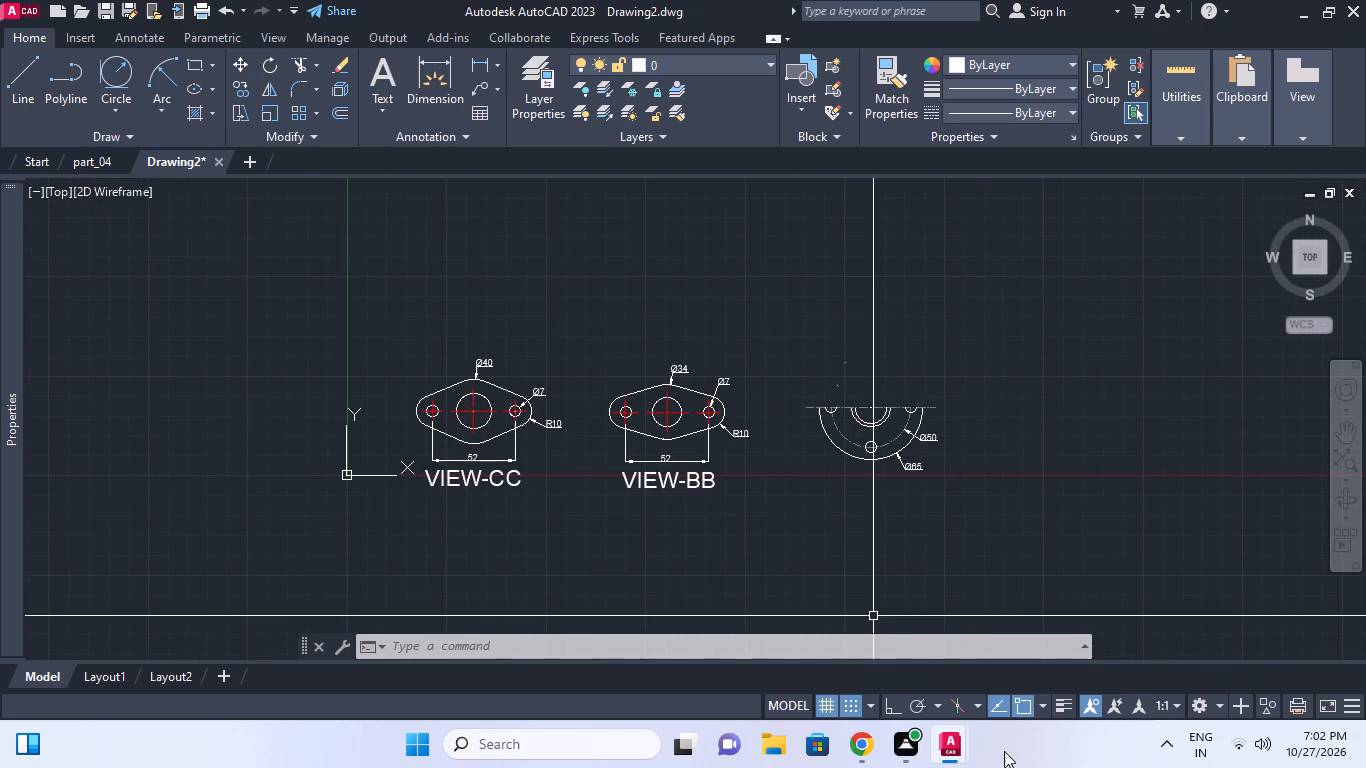
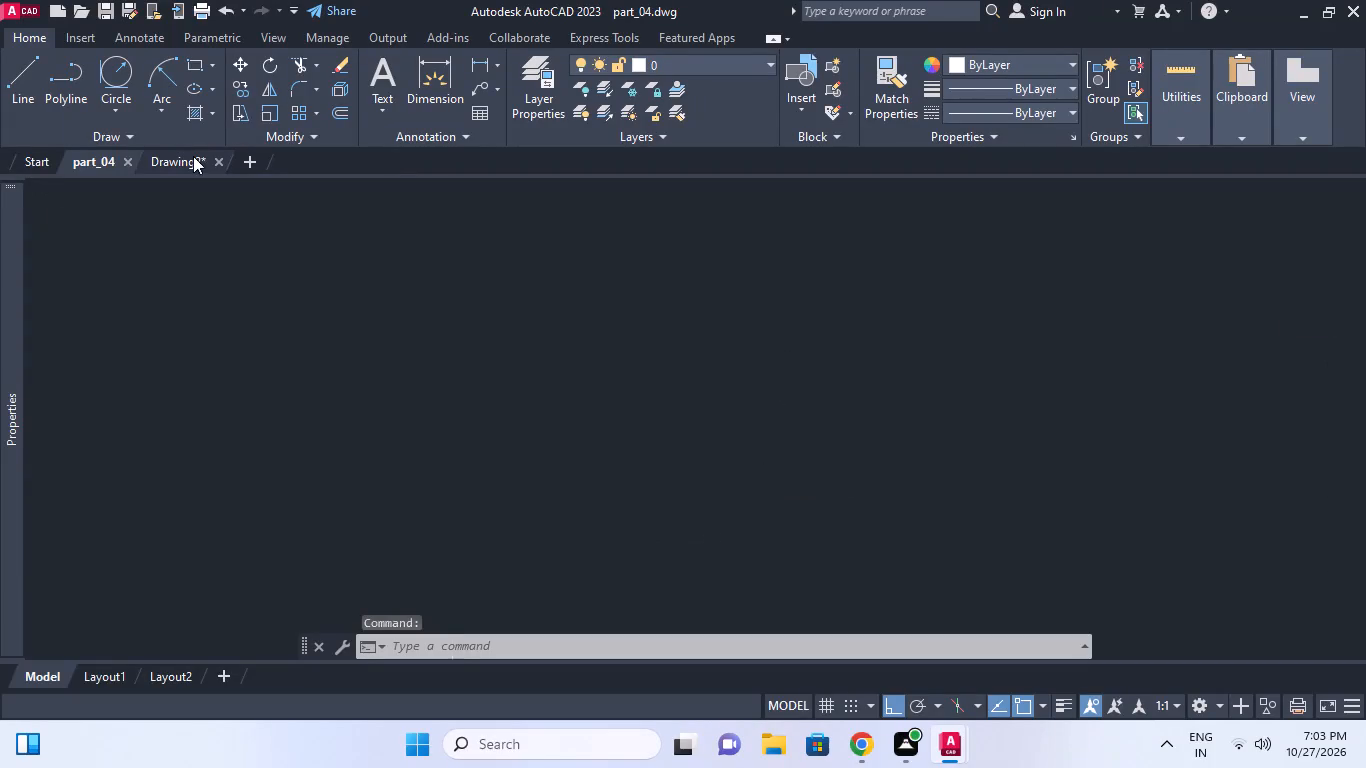
Move all three flange views together, with their labels and dimensions, slightly upward.
{"action": "scroll", "coordinate": [878, 443], "scroll_direction": "up", "scroll_amount": 1}
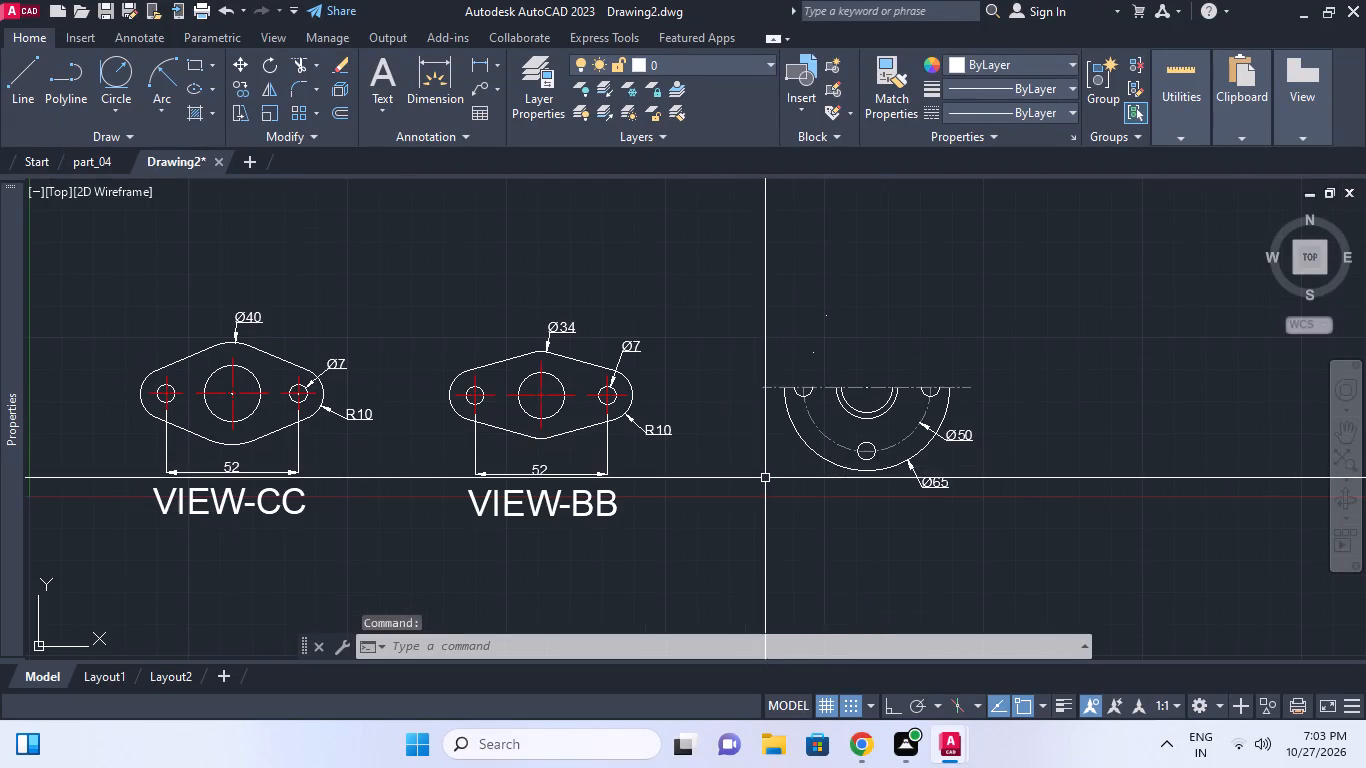
{"action": "middle_click_drag", "start_coordinate": [822, 464], "coordinate": [798, 464]}
{"action": "middle_click_drag", "start_coordinate": [832, 500], "coordinate": [805, 489]}
{"action": "middle_click_drag", "start_coordinate": [790, 433], "coordinate": [763, 437]}
{"action": "scroll", "coordinate": [790, 433], "scroll_direction": "down", "scroll_amount": 1}
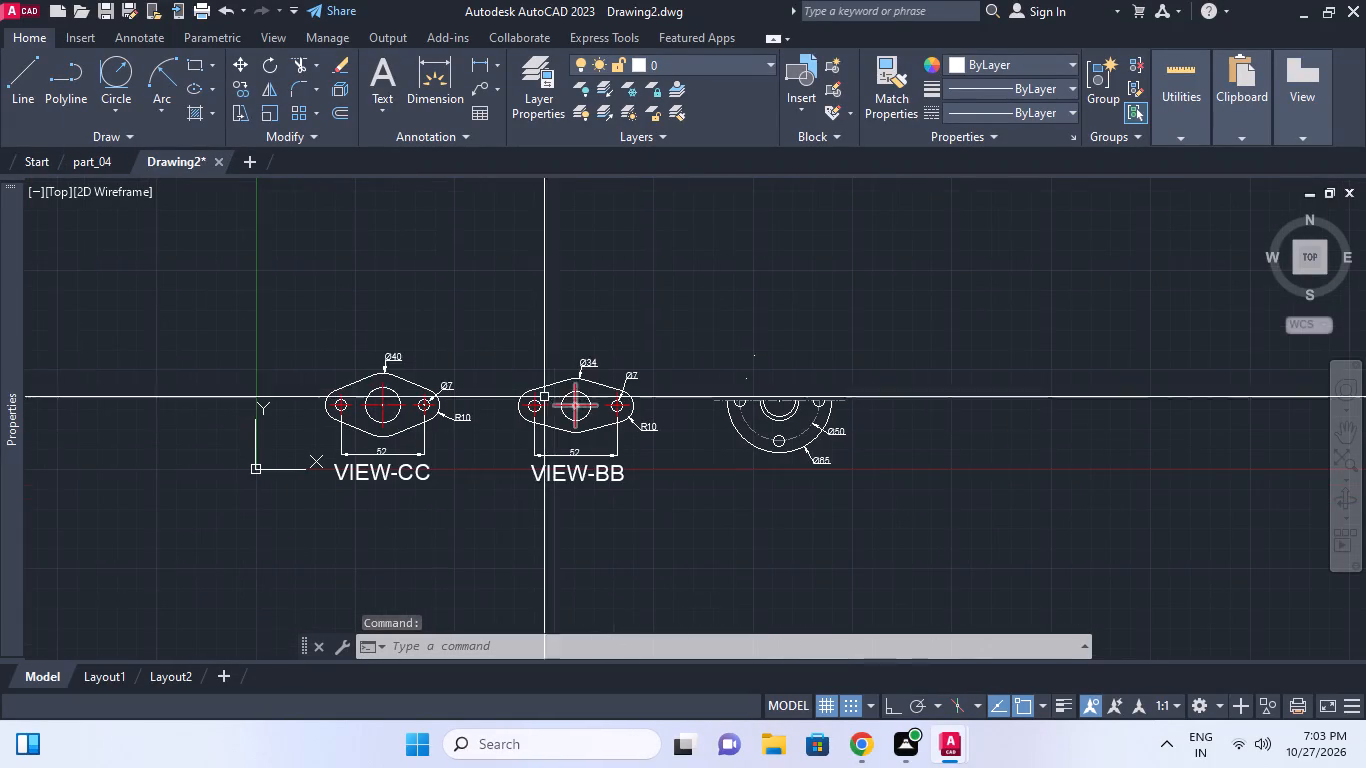
{"action": "left_click", "coordinate": [230, 305]}
{"action": "left_click", "coordinate": [939, 559]}
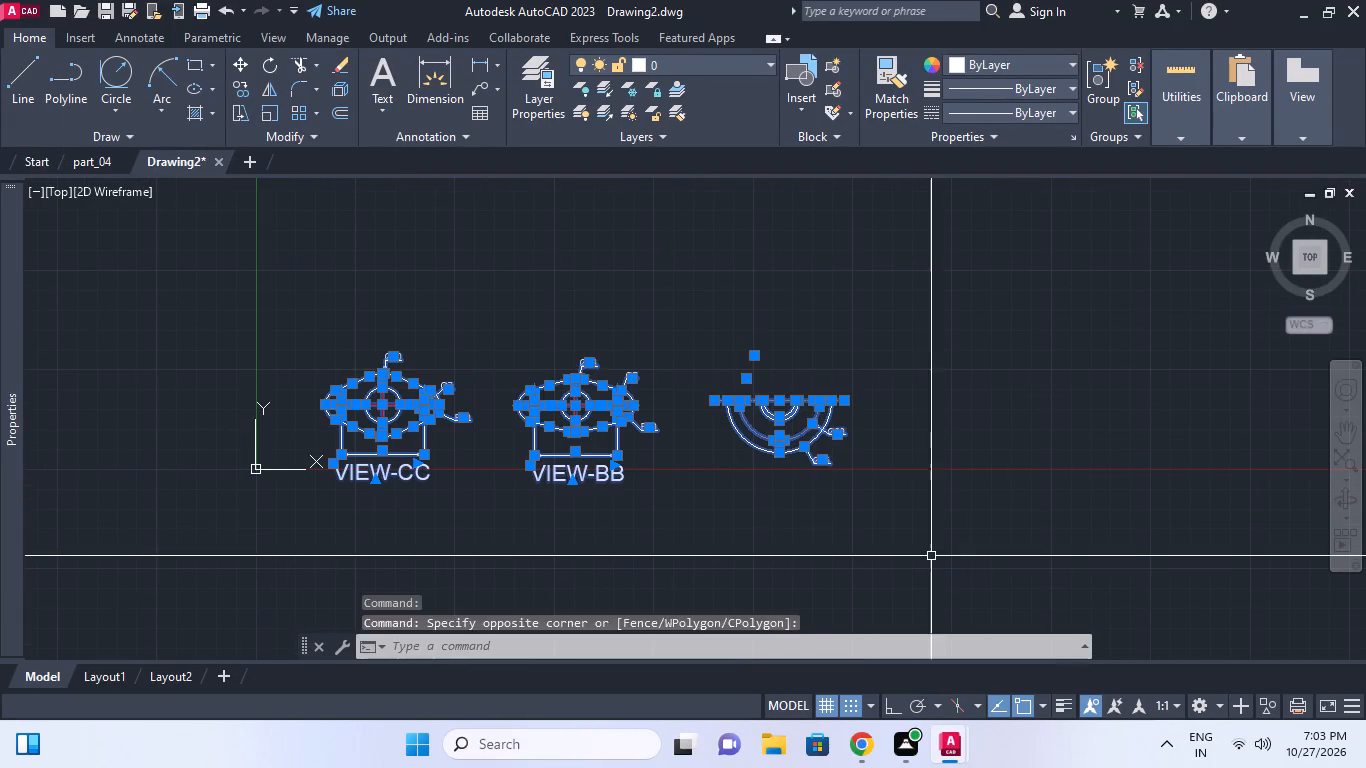
{"action": "type", "text": "M"}
{"action": "key", "text": "space"}
{"action": "left_click", "coordinate": [925, 552]}
{"action": "left_click", "coordinate": [933, 501]}
{"action": "middle_click_drag", "start_coordinate": [700, 443], "coordinate": [788, 460]}
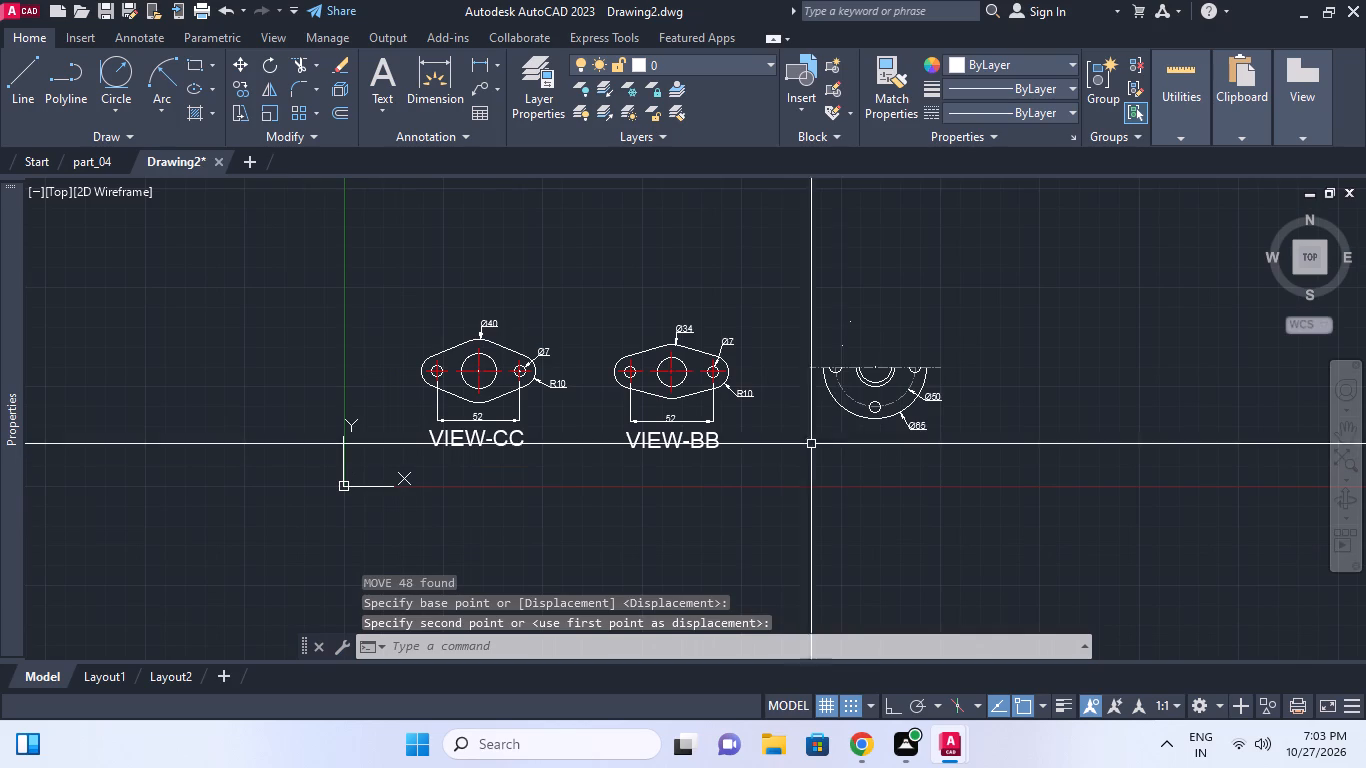
Copy the VIEW-BB label to below the half-flange view.
{"action": "left_click", "coordinate": [717, 443]}
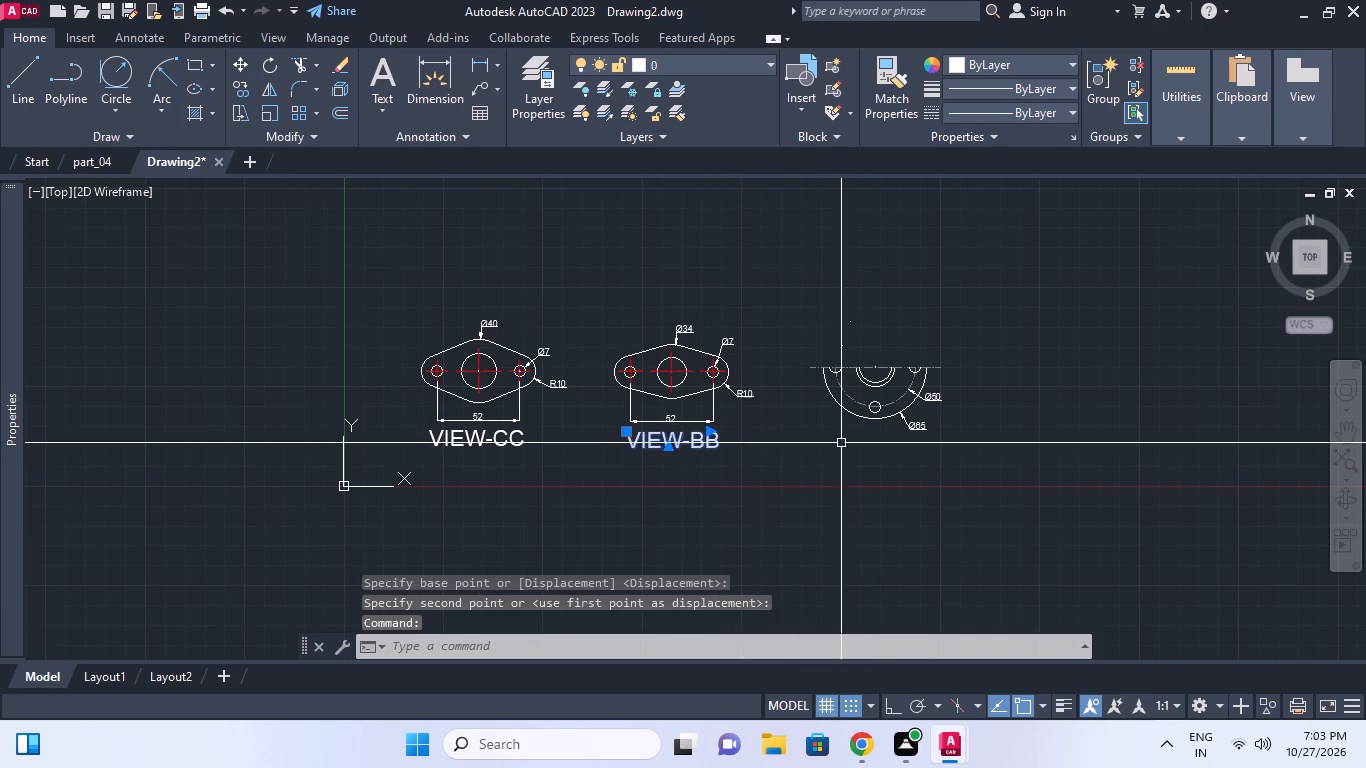
{"action": "right_click", "coordinate": [849, 443]}
{"action": "left_click", "coordinate": [917, 369]}
{"action": "left_click", "coordinate": [785, 431]}
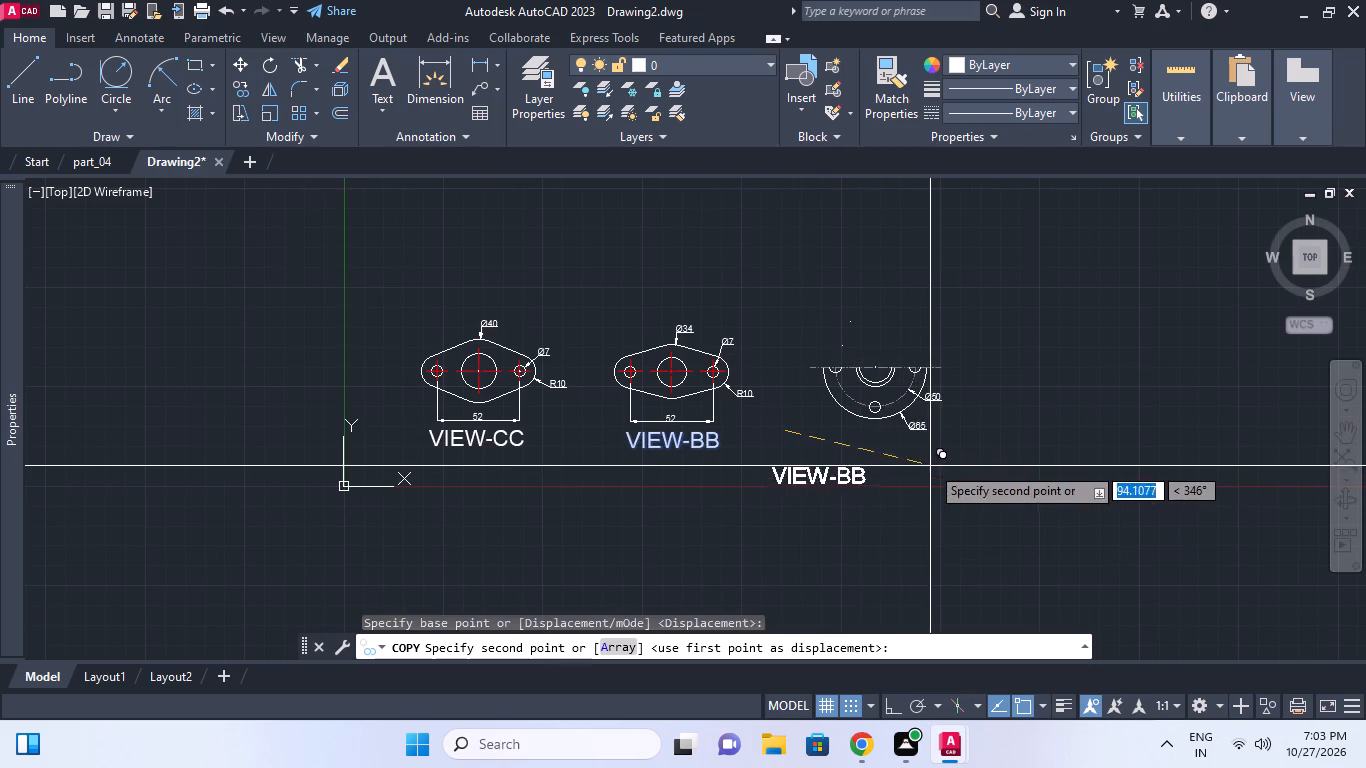
{"action": "left_click", "coordinate": [975, 442]}
{"action": "key", "text": "Escape"}
{"action": "middle_click_drag", "start_coordinate": [885, 448], "coordinate": [897, 397]}
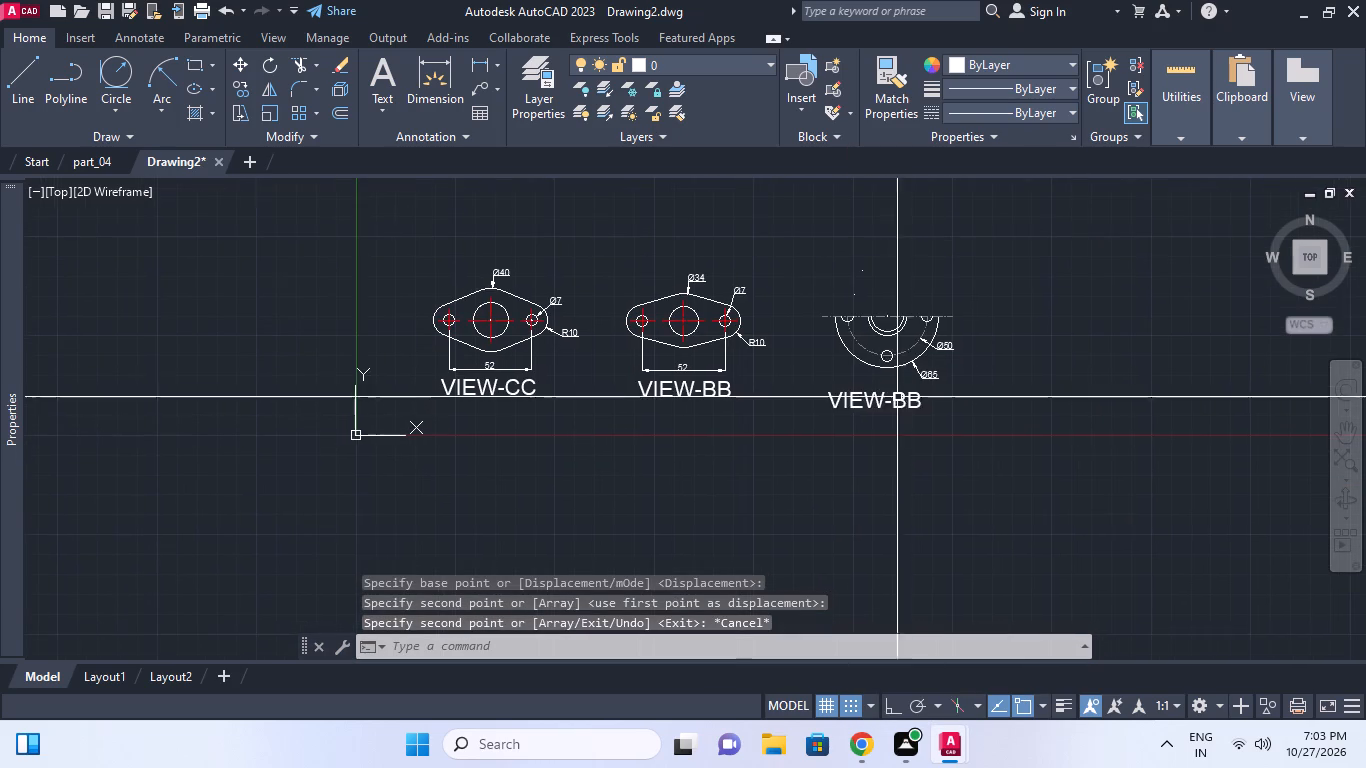
Change the copied label's text under the half-flange to VIEW-DD.
{"action": "scroll", "coordinate": [881, 406], "scroll_direction": "up", "scroll_amount": 1}
{"action": "middle_click", "coordinate": [881, 406]}
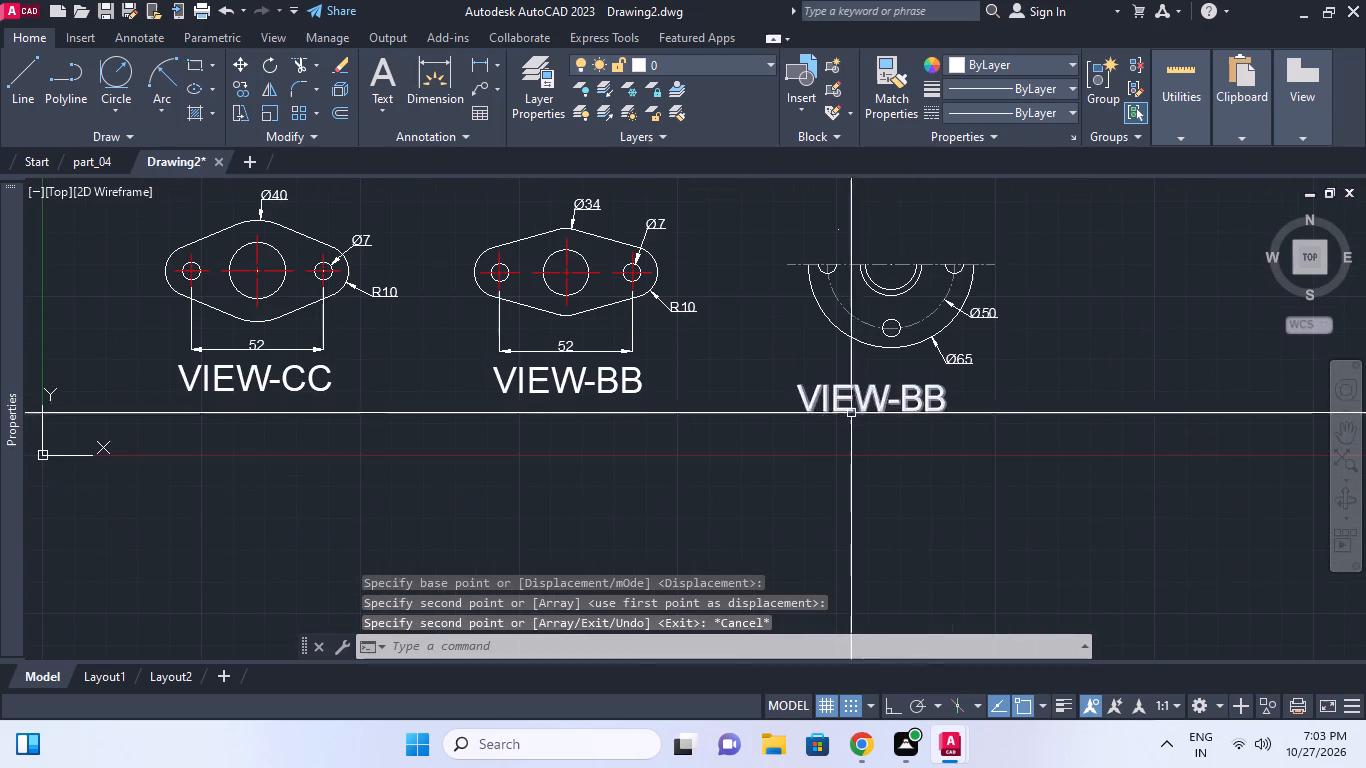
{"action": "double_click", "coordinate": [856, 385]}
{"action": "left_click", "coordinate": [928, 405]}
{"action": "left_click_drag", "start_coordinate": [906, 403], "coordinate": [938, 401]}
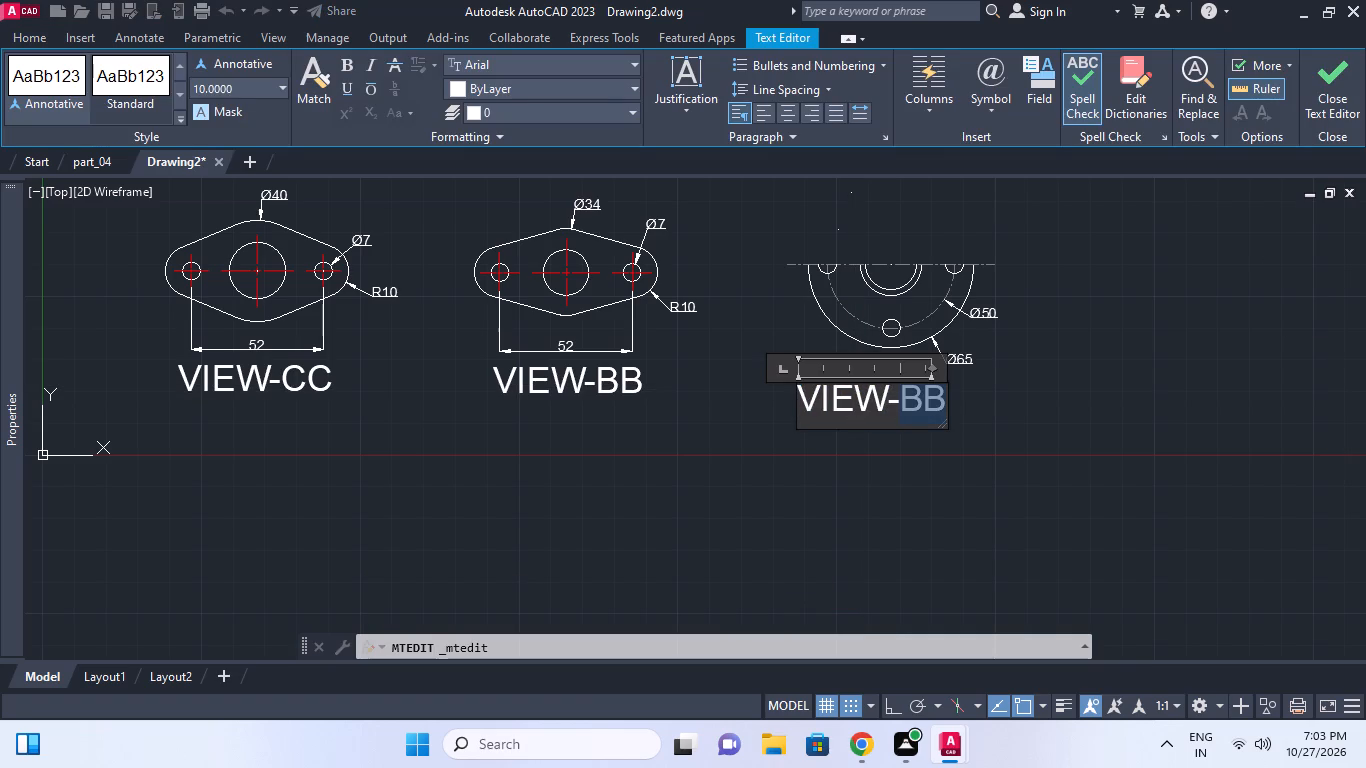
{"action": "left_click_drag", "start_coordinate": [938, 401], "coordinate": [940, 400]}
{"action": "type", "text": "DD"}
{"action": "left_click", "coordinate": [989, 426]}
Try a text height of 5 on the VIEW-DD label, and set it to 7.5 instead.
{"action": "left_click", "coordinate": [937, 443]}
{"action": "left_click", "coordinate": [905, 406]}
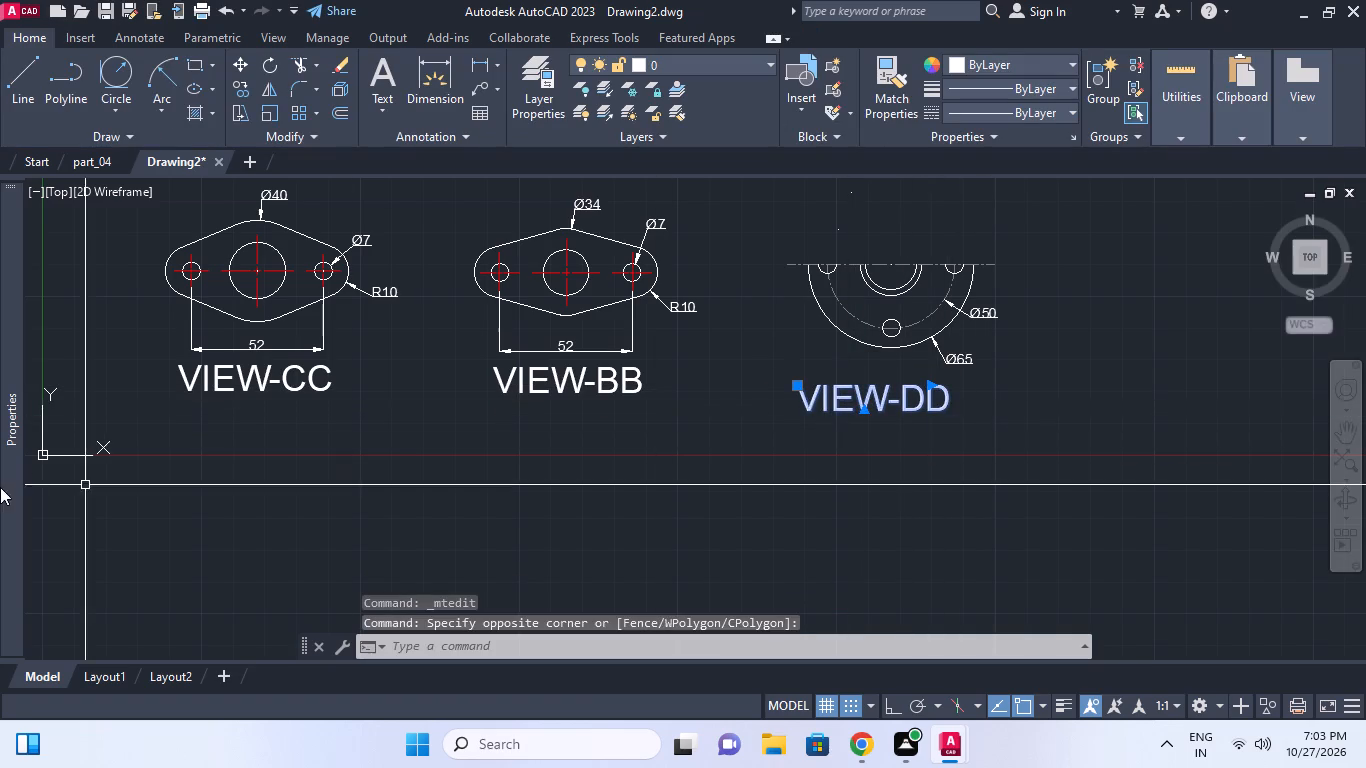
{"action": "scroll", "coordinate": [169, 547], "scroll_direction": "down", "scroll_amount": 3}
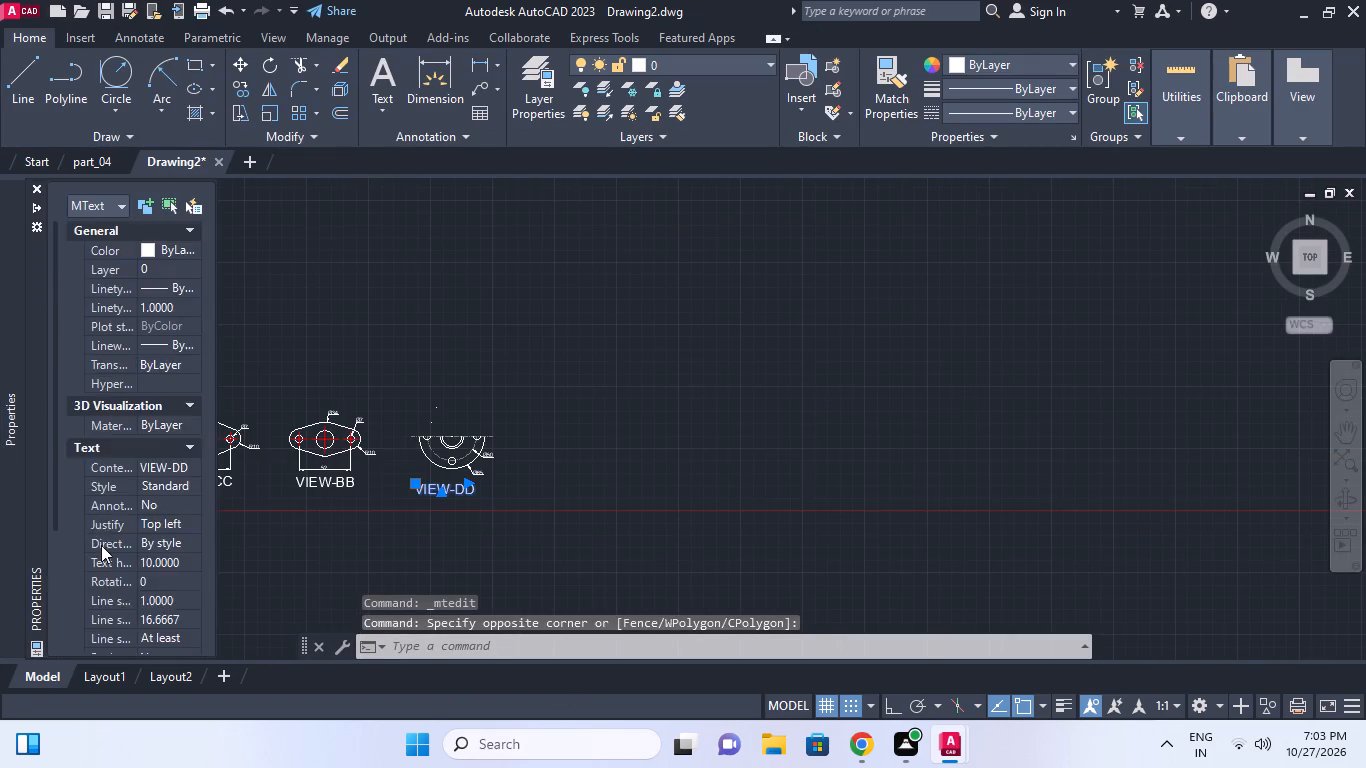
{"action": "scroll", "coordinate": [153, 441], "scroll_direction": "up", "scroll_amount": 1}
{"action": "left_click", "coordinate": [172, 564]}
{"action": "key", "text": "5"}
{"action": "key", "text": "Return"}
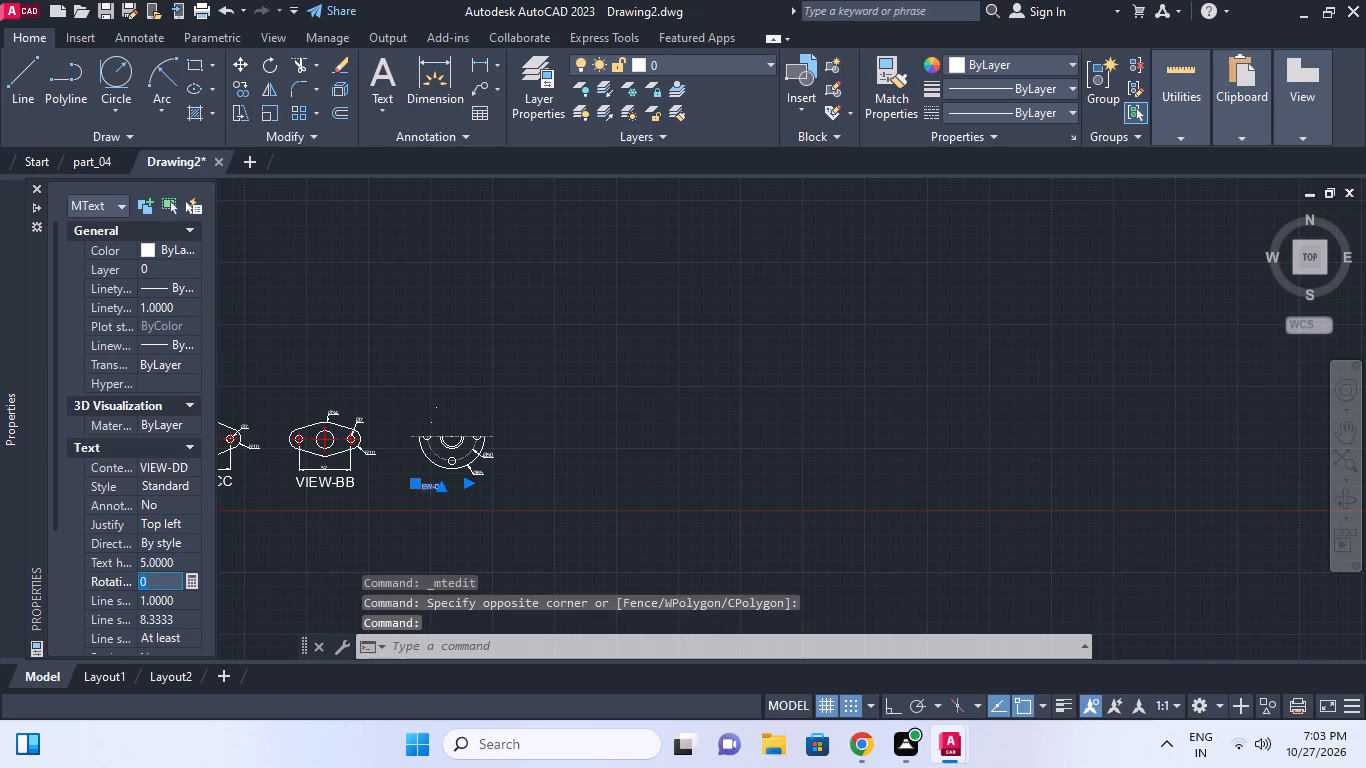
{"action": "scroll", "coordinate": [416, 511], "scroll_direction": "up", "scroll_amount": 1}
{"action": "left_click", "coordinate": [167, 554]}
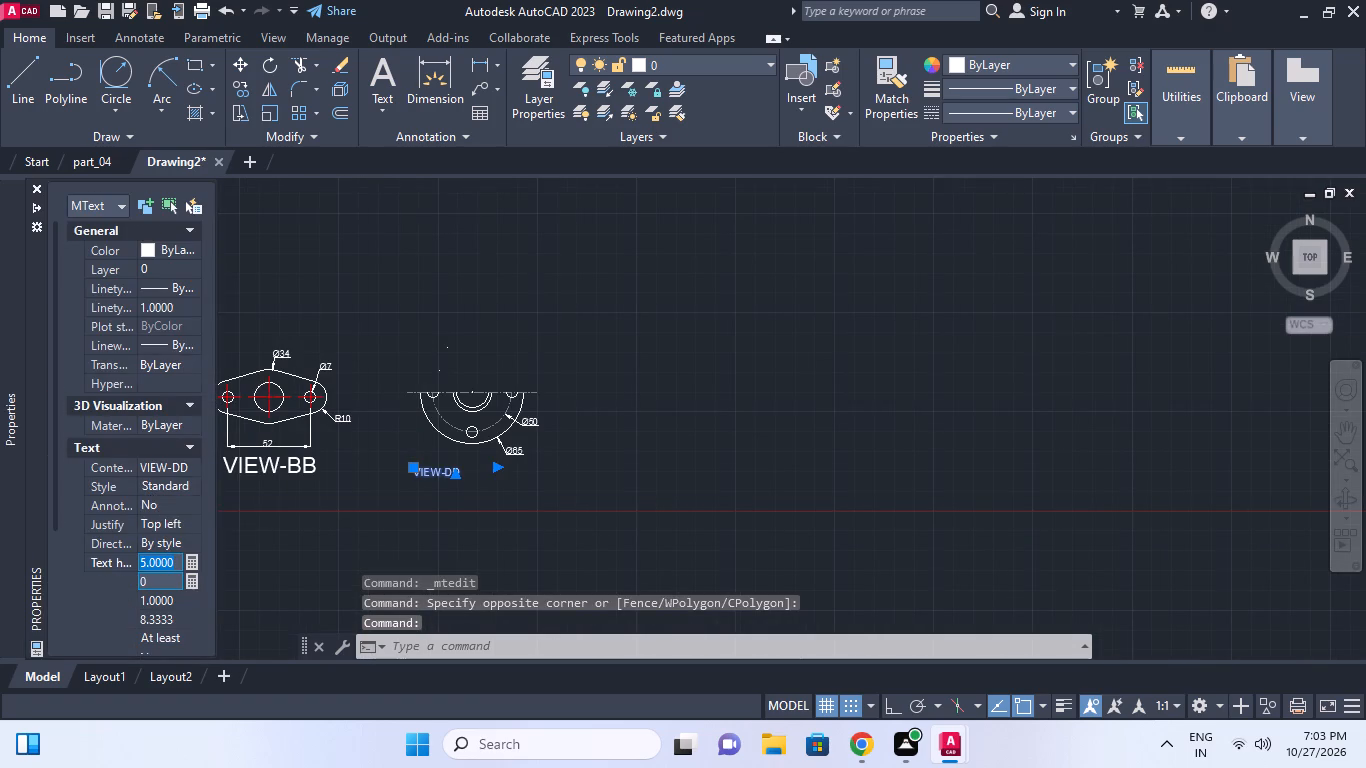
{"action": "key", "text": "7"}
{"action": "type", "text": ".5"}
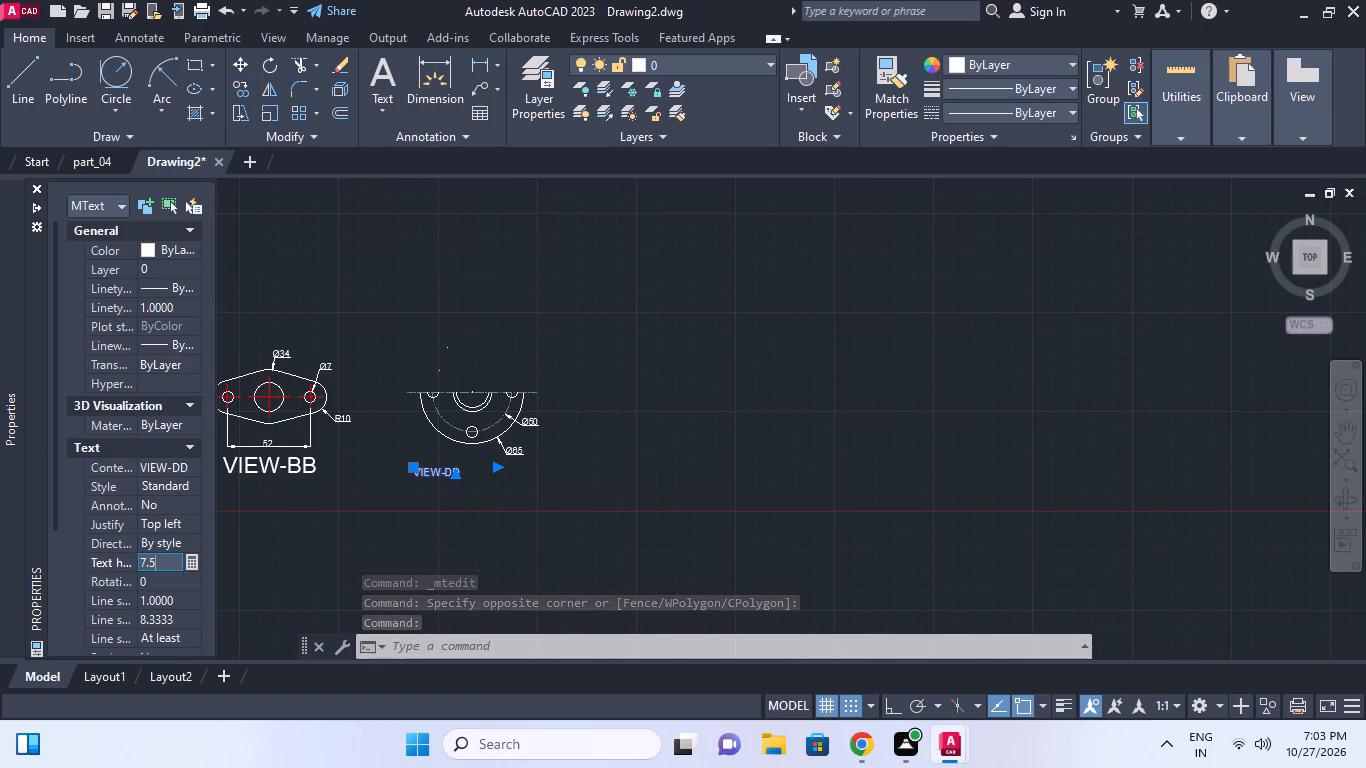
{"action": "key", "text": "Return"}
Underline the whole VIEW-DD label text.
{"action": "middle_click_drag", "start_coordinate": [418, 543], "coordinate": [657, 496]}
{"action": "double_click", "coordinate": [685, 426]}
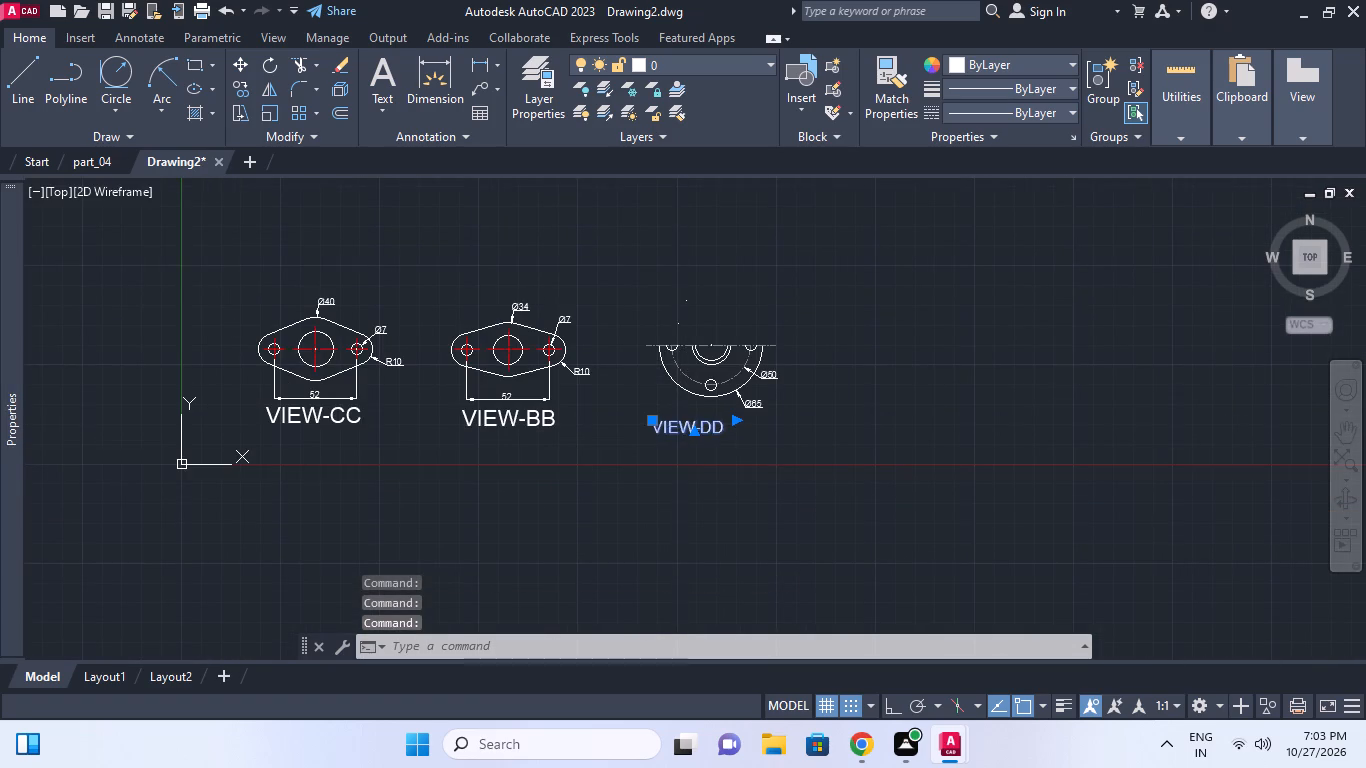
{"action": "scroll", "coordinate": [685, 426], "scroll_direction": "up", "scroll_amount": 1}
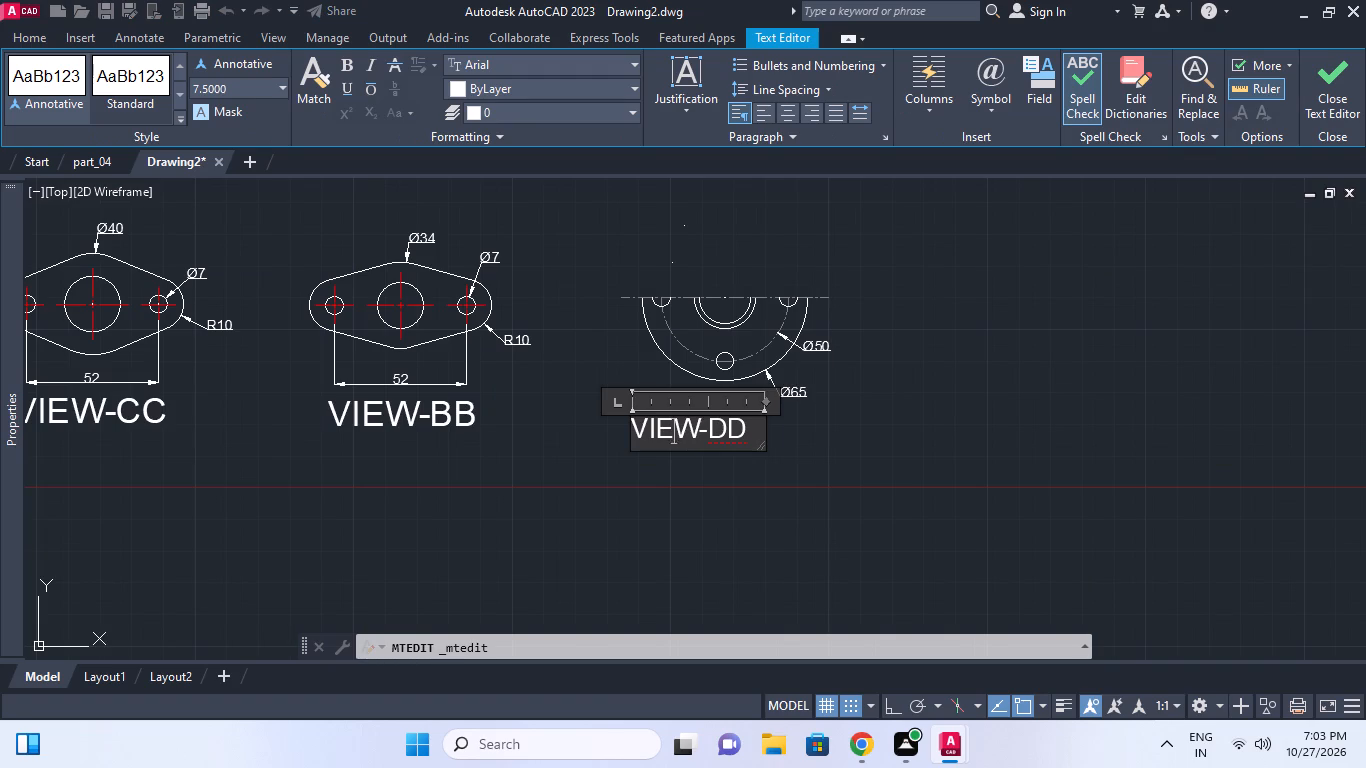
{"action": "key", "text": "ctrl+a"}
{"action": "key", "text": "ctrl+u"}
{"action": "left_click", "coordinate": [762, 478]}
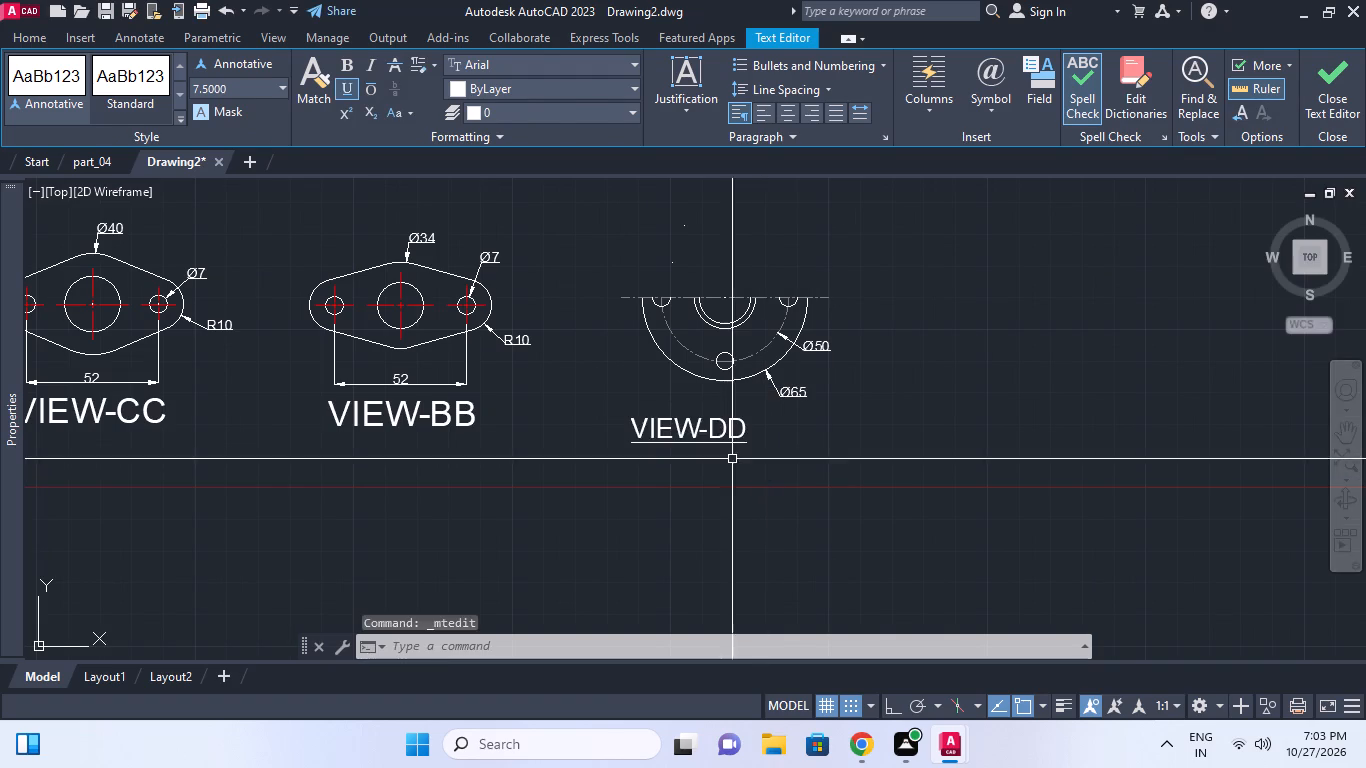
Match the VIEW-DD label's properties onto the VIEW-BB and VIEW-CC labels.
{"action": "left_click", "coordinate": [715, 434]}
{"action": "type", "text": "MA"}
{"action": "key", "text": "space"}
{"action": "left_click", "coordinate": [361, 400]}
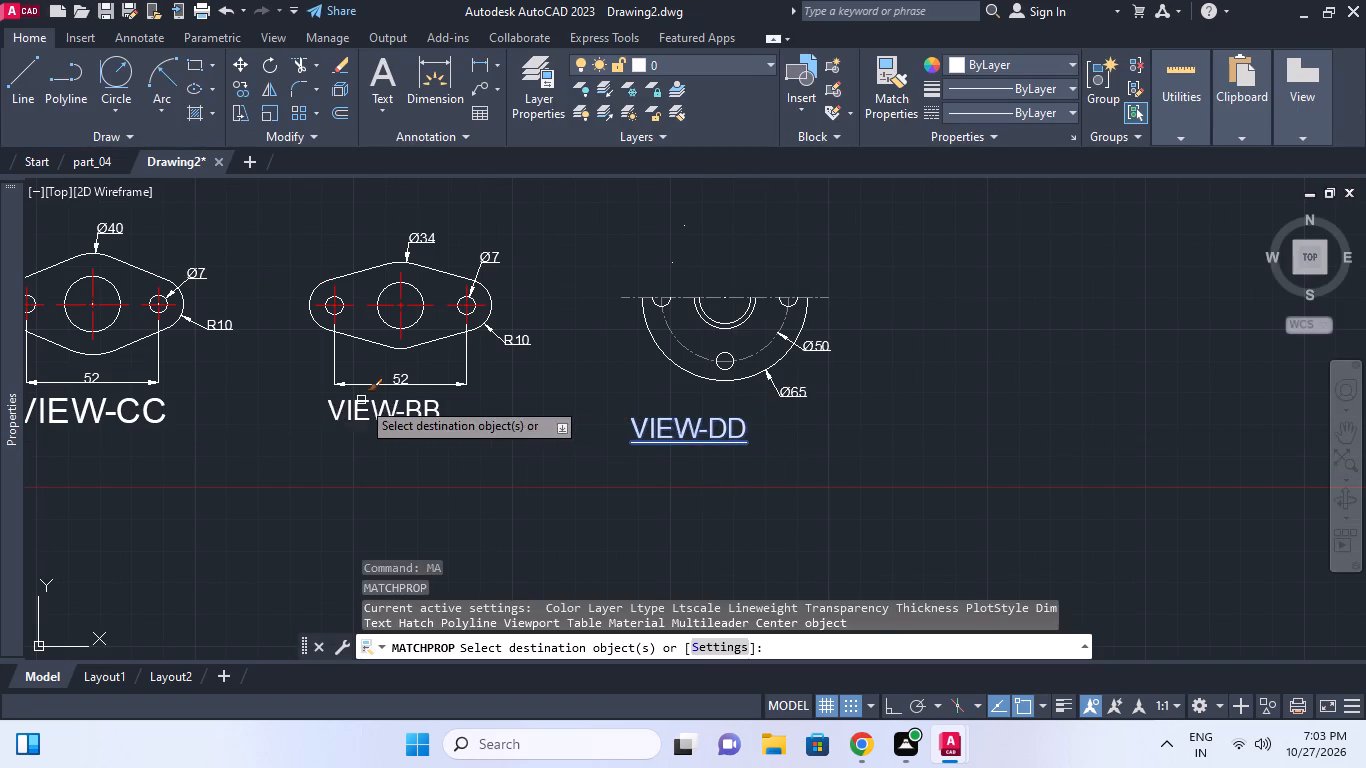
{"action": "middle_click_drag", "start_coordinate": [610, 471], "coordinate": [865, 473]}
{"action": "left_click", "coordinate": [353, 410]}
{"action": "key", "text": "Escape"}
Underline the full text of the VIEW-CC and VIEW-BB labels.
{"action": "double_click", "coordinate": [332, 412]}
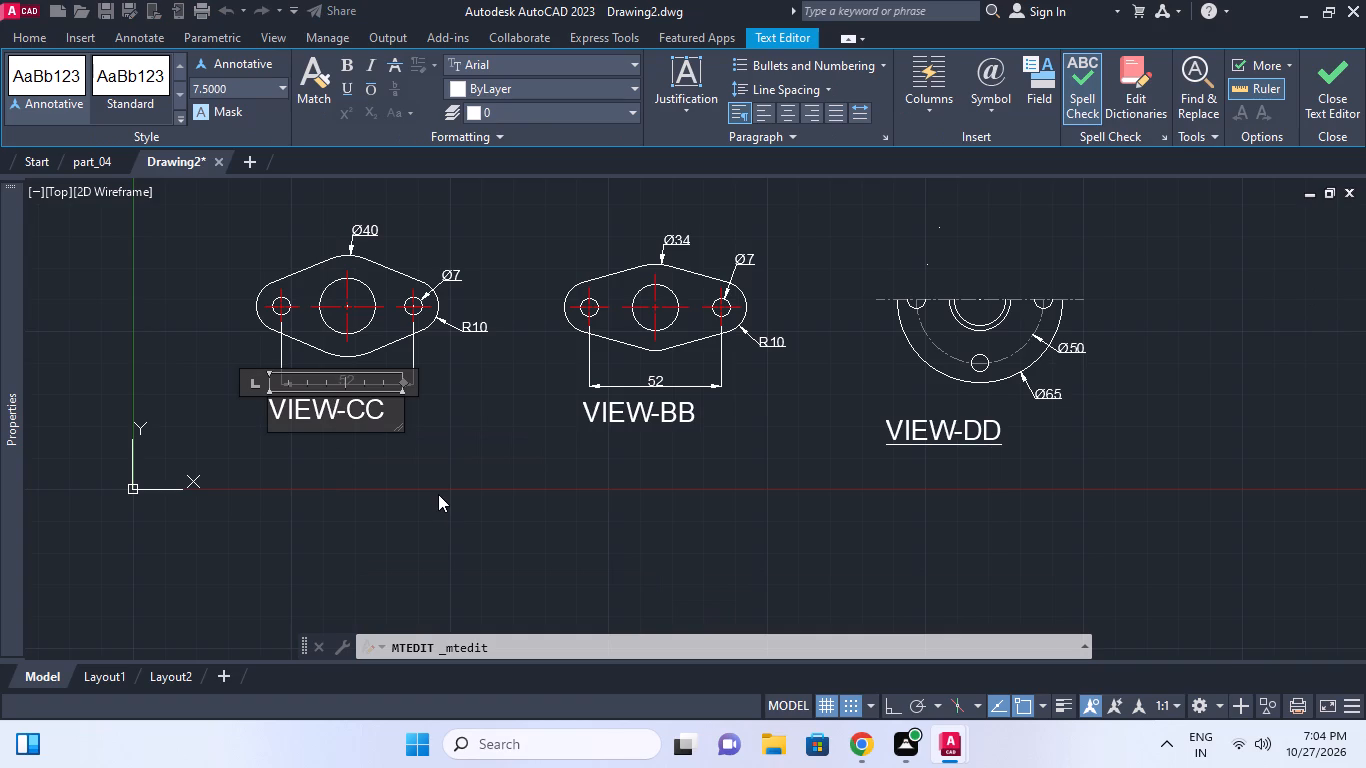
{"action": "key", "text": "ctrl+a"}
{"action": "key", "text": "ctrl+u"}
{"action": "left_click", "coordinate": [699, 523]}
{"action": "left_click", "coordinate": [659, 403]}
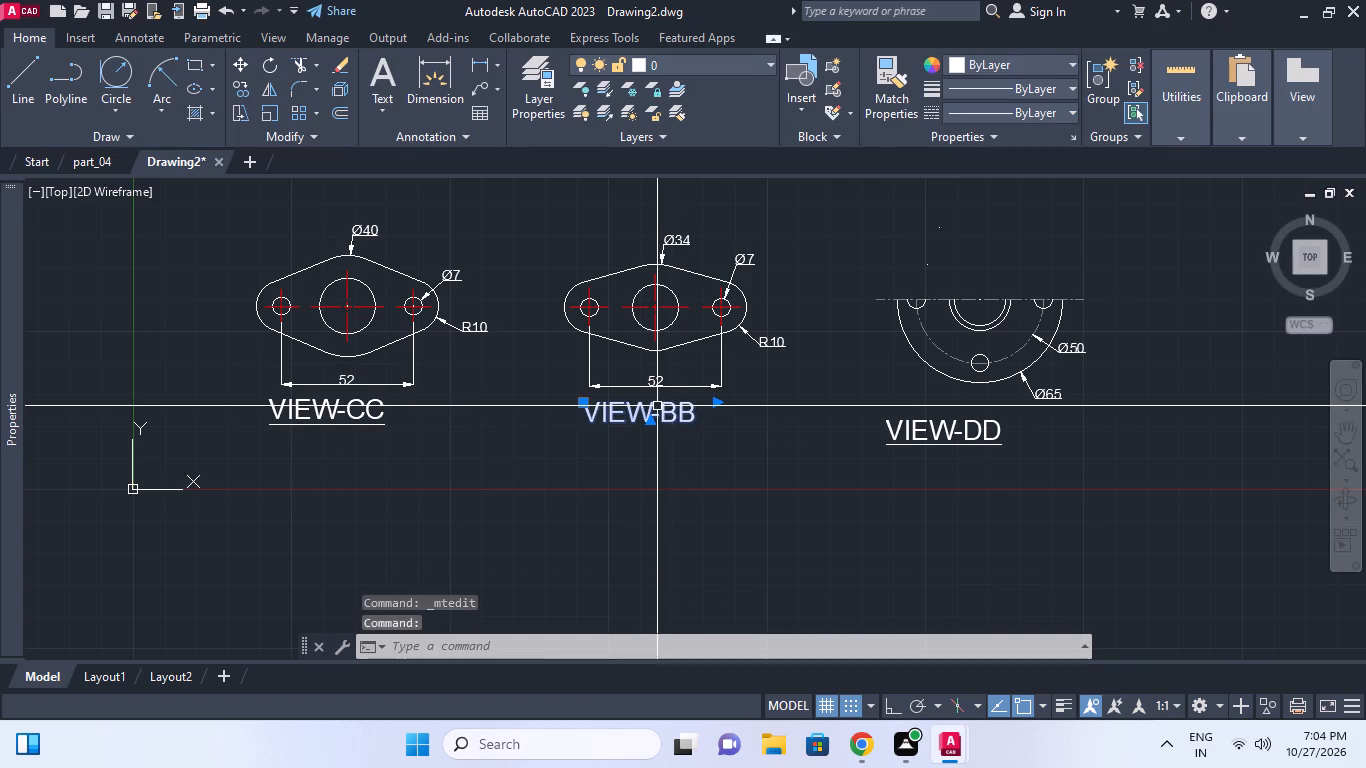
{"action": "triple_click", "coordinate": [657, 406]}
{"action": "double_click", "coordinate": [652, 412]}
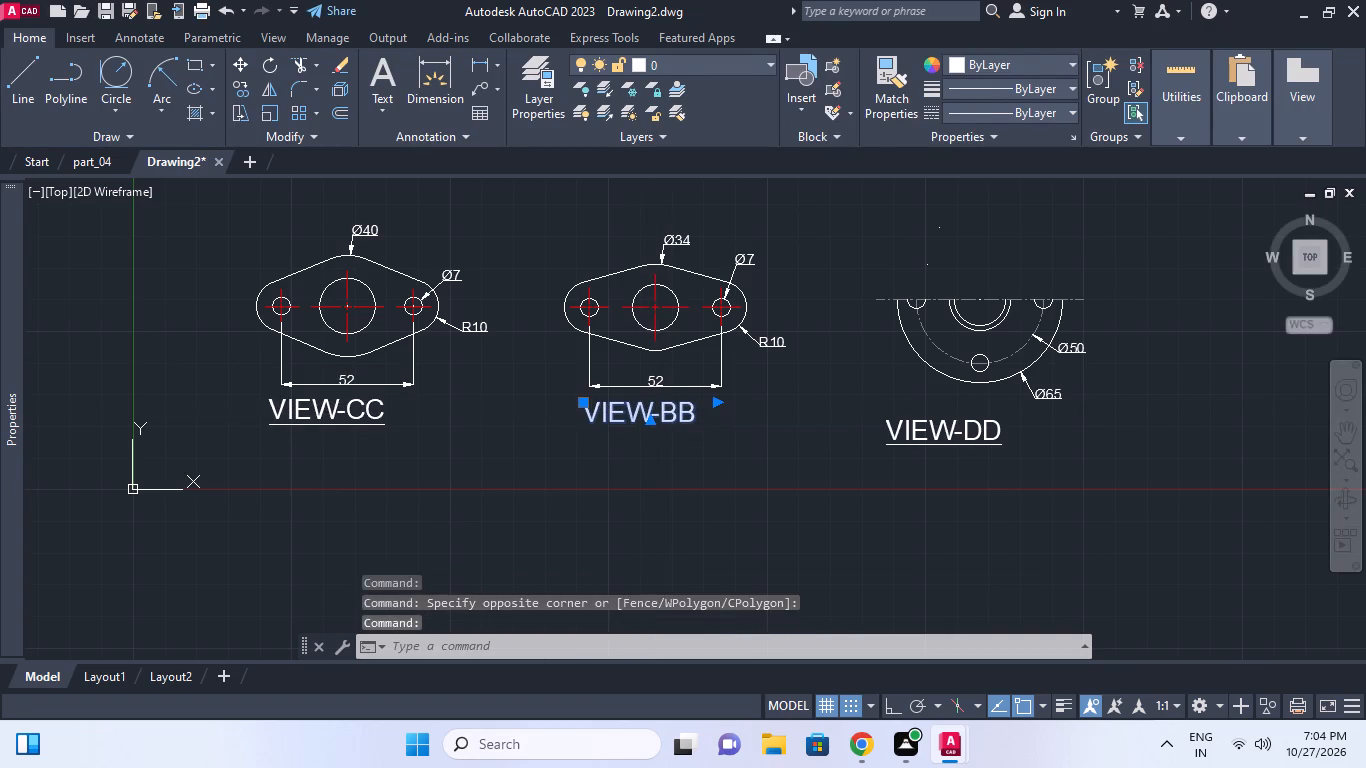
{"action": "key", "text": "ctrl+a"}
{"action": "key", "text": "ctrl+u"}
{"action": "left_click", "coordinate": [707, 524]}
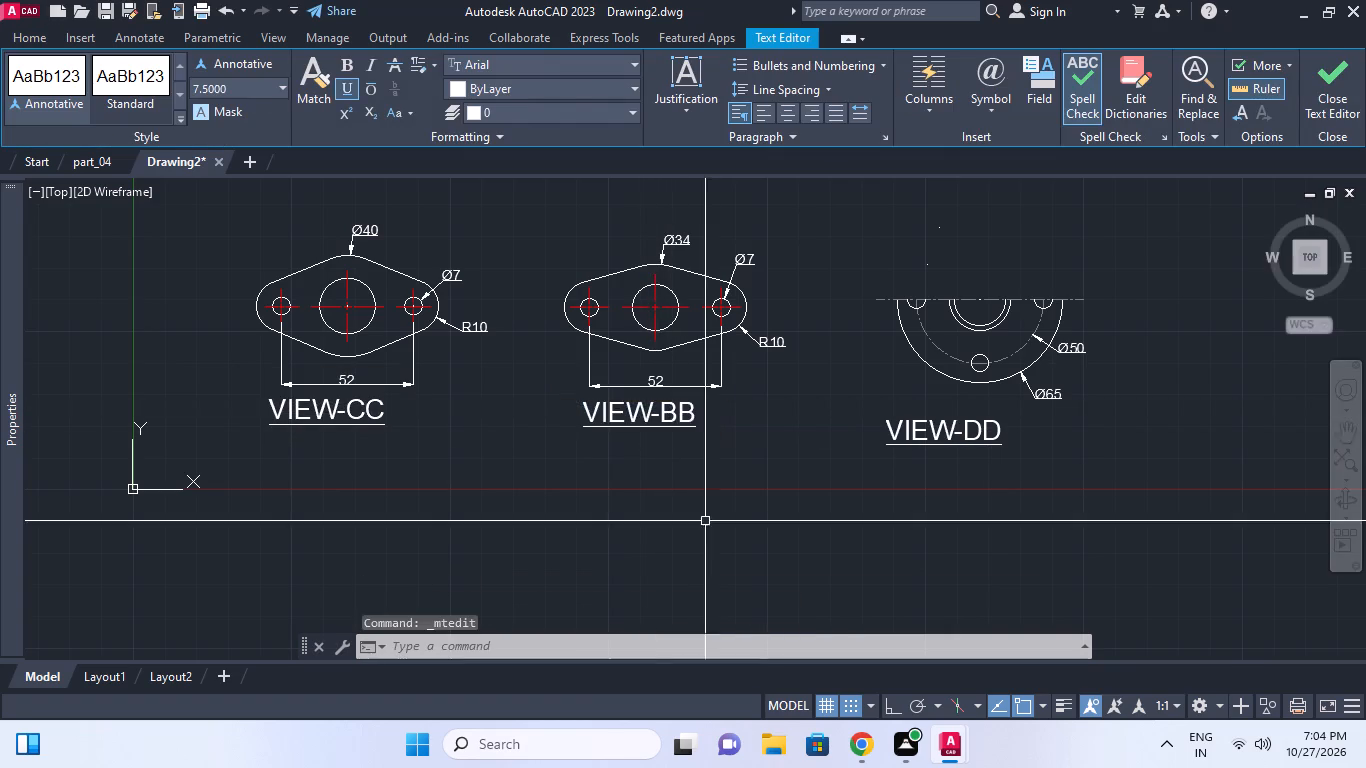
Move the VIEW-CC label slightly down and to the right so it sits centred beneath its flange.
{"action": "left_click", "coordinate": [326, 412]}
{"action": "middle_click", "coordinate": [416, 499]}
{"action": "type", "text": "M"}
{"action": "key", "text": "space"}
{"action": "left_click", "coordinate": [456, 493]}
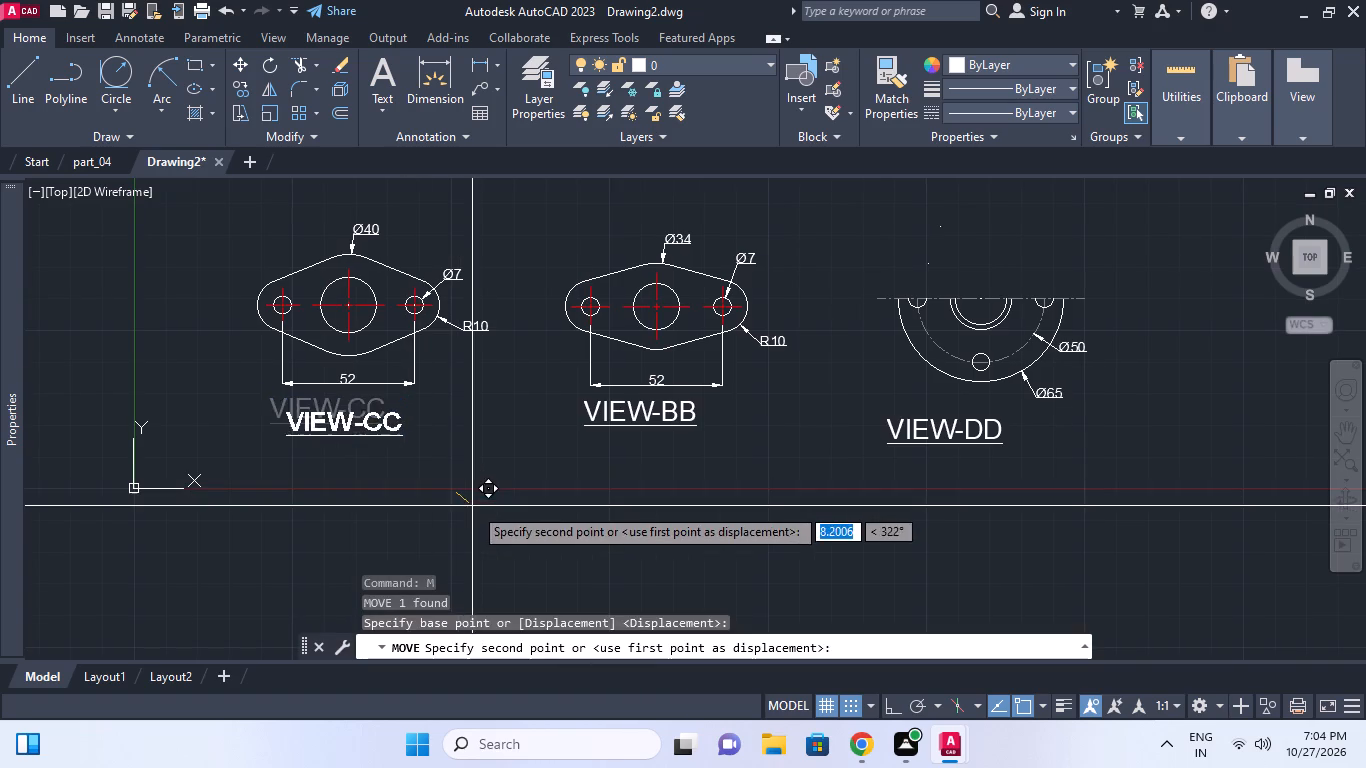
{"action": "left_click", "coordinate": [475, 506]}
Move the VIEW-BB label slightly down and to the right so it sits centred beneath its flange.
{"action": "left_click", "coordinate": [712, 448]}
{"action": "left_click", "coordinate": [669, 411]}
{"action": "key", "text": "space"}
{"action": "left_click", "coordinate": [705, 451]}
{"action": "left_click", "coordinate": [718, 464]}
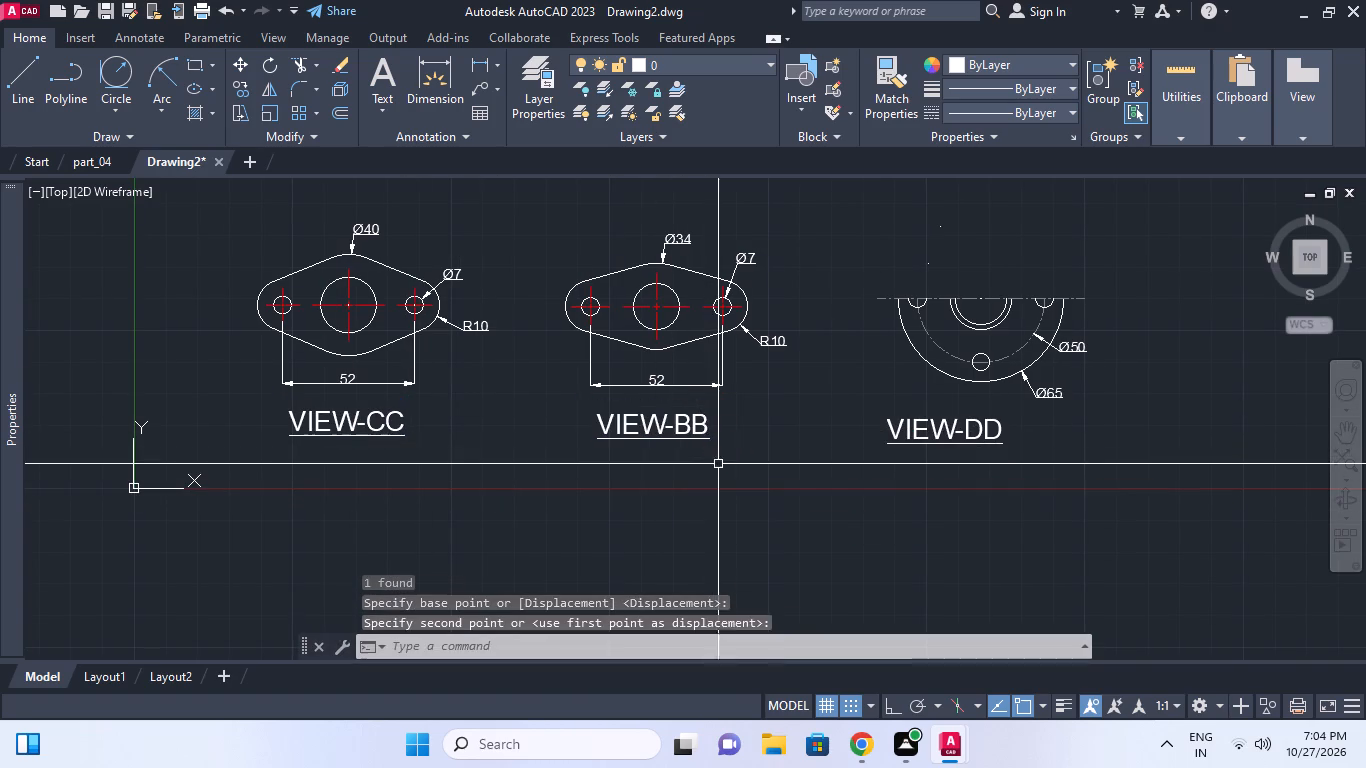
Move the VIEW-DD label to the right and slightly down so it sits roughly centred beneath the half-flange.
{"action": "left_click", "coordinate": [904, 483]}
{"action": "left_click", "coordinate": [881, 428]}
{"action": "key", "text": "space"}
{"action": "left_click_drag", "start_coordinate": [984, 479], "coordinate": [995, 486]}
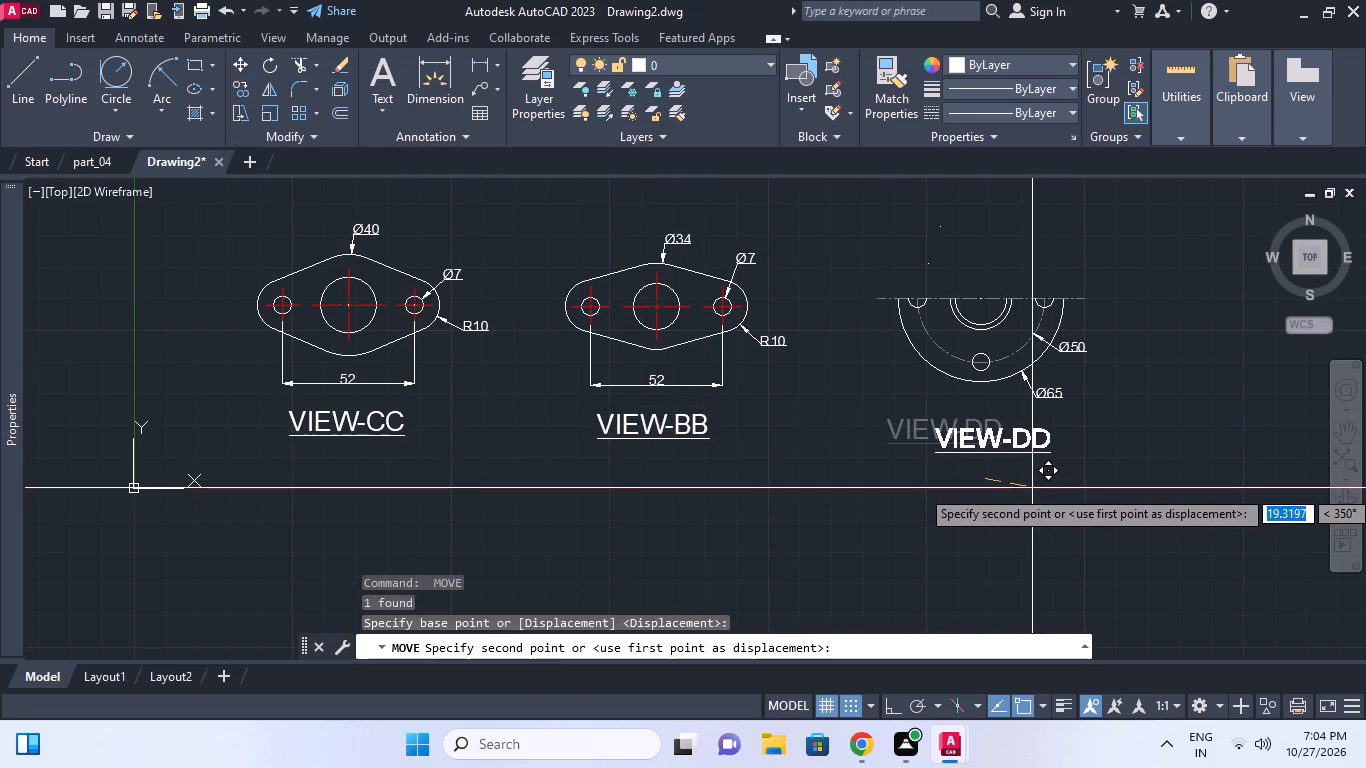
{"action": "left_click", "coordinate": [1031, 485]}
{"action": "middle_click", "coordinate": [1054, 475]}
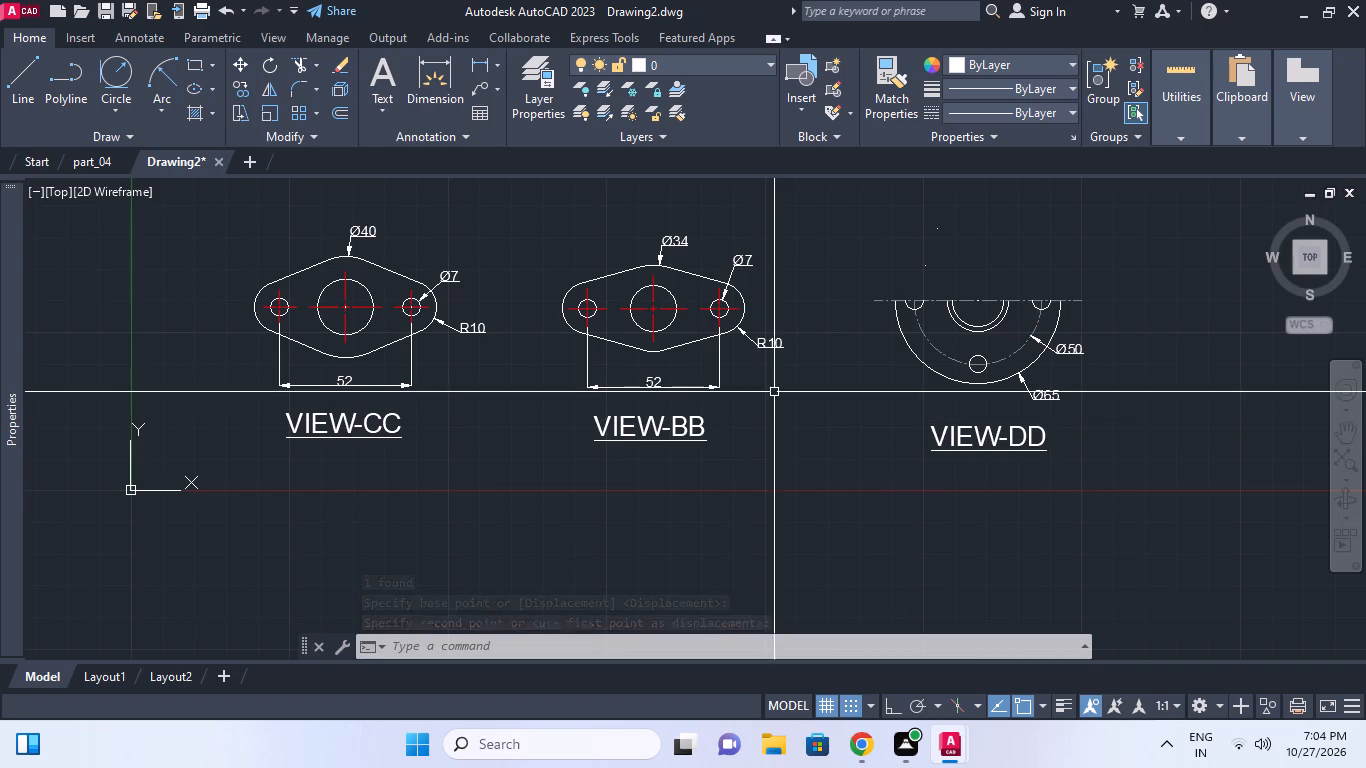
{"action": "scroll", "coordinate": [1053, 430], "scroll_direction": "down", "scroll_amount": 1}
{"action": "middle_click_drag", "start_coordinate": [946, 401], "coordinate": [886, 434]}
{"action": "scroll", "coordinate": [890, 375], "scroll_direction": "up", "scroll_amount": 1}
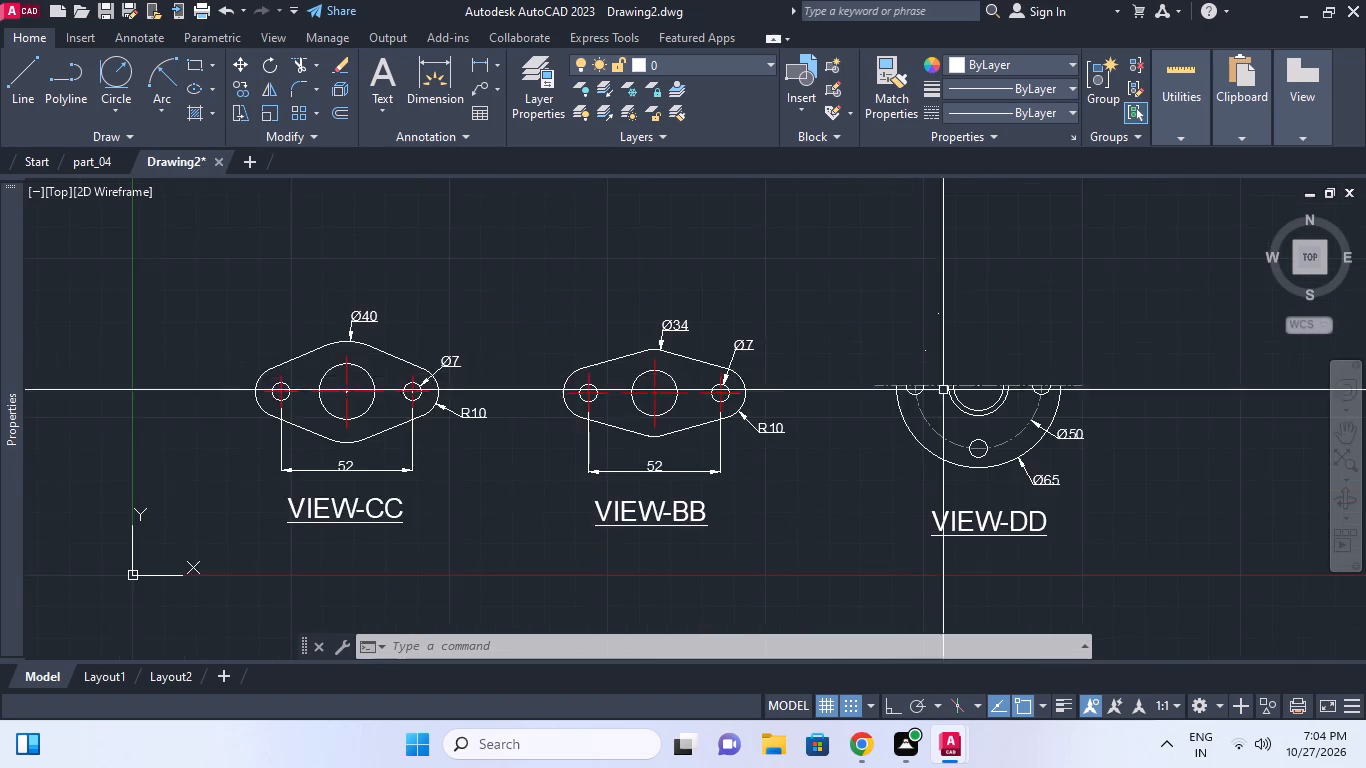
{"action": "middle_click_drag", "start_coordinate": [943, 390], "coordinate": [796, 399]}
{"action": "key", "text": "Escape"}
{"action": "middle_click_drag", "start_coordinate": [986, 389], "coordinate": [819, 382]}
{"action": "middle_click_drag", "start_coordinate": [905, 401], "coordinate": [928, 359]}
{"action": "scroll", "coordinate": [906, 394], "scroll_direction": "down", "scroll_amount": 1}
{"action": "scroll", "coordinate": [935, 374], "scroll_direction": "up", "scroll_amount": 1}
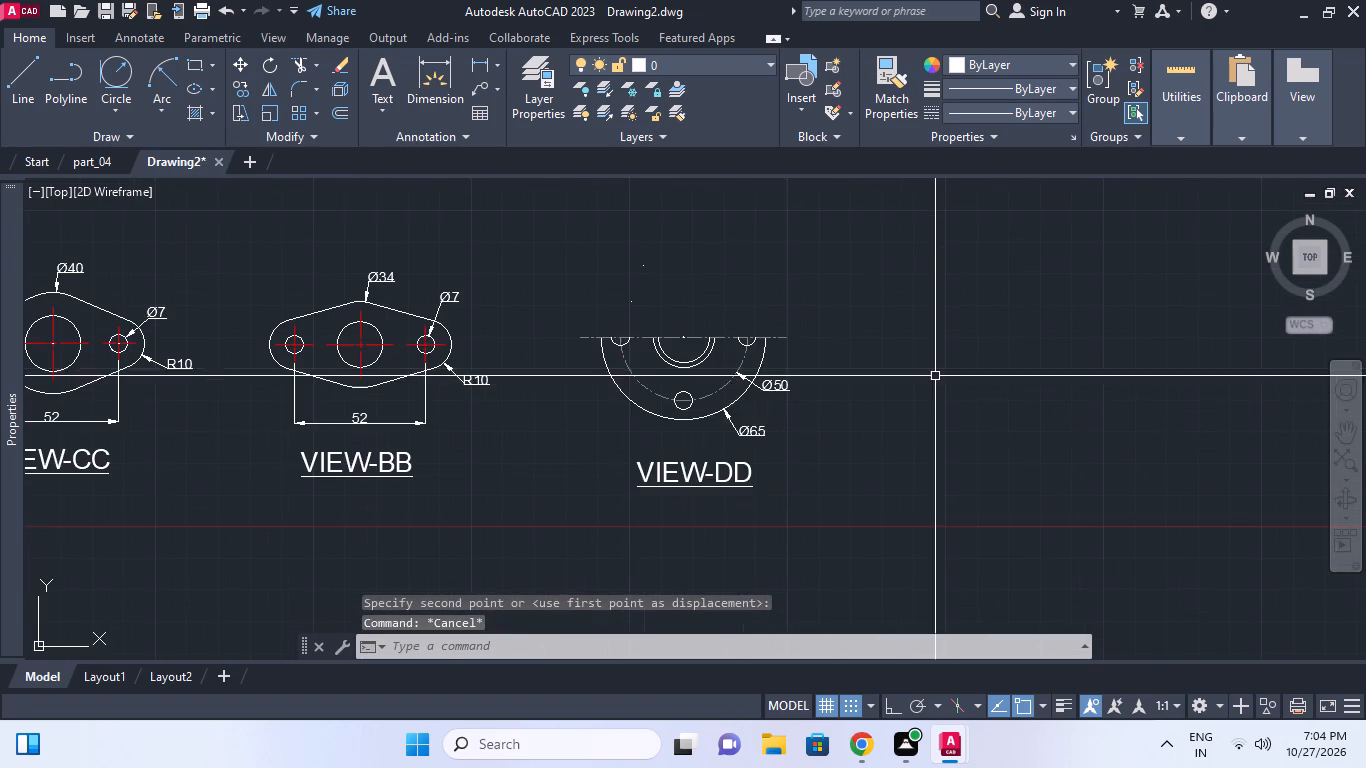
Draw a horizontal line 65 long in the empty area to the right of VIEW-DD, with Ortho on.
{"action": "middle_click_drag", "start_coordinate": [887, 401], "coordinate": [785, 434]}
{"action": "key", "text": "Escape"}
{"action": "middle_click", "coordinate": [866, 432]}
{"action": "type", "text": "L"}
{"action": "key", "text": "space"}
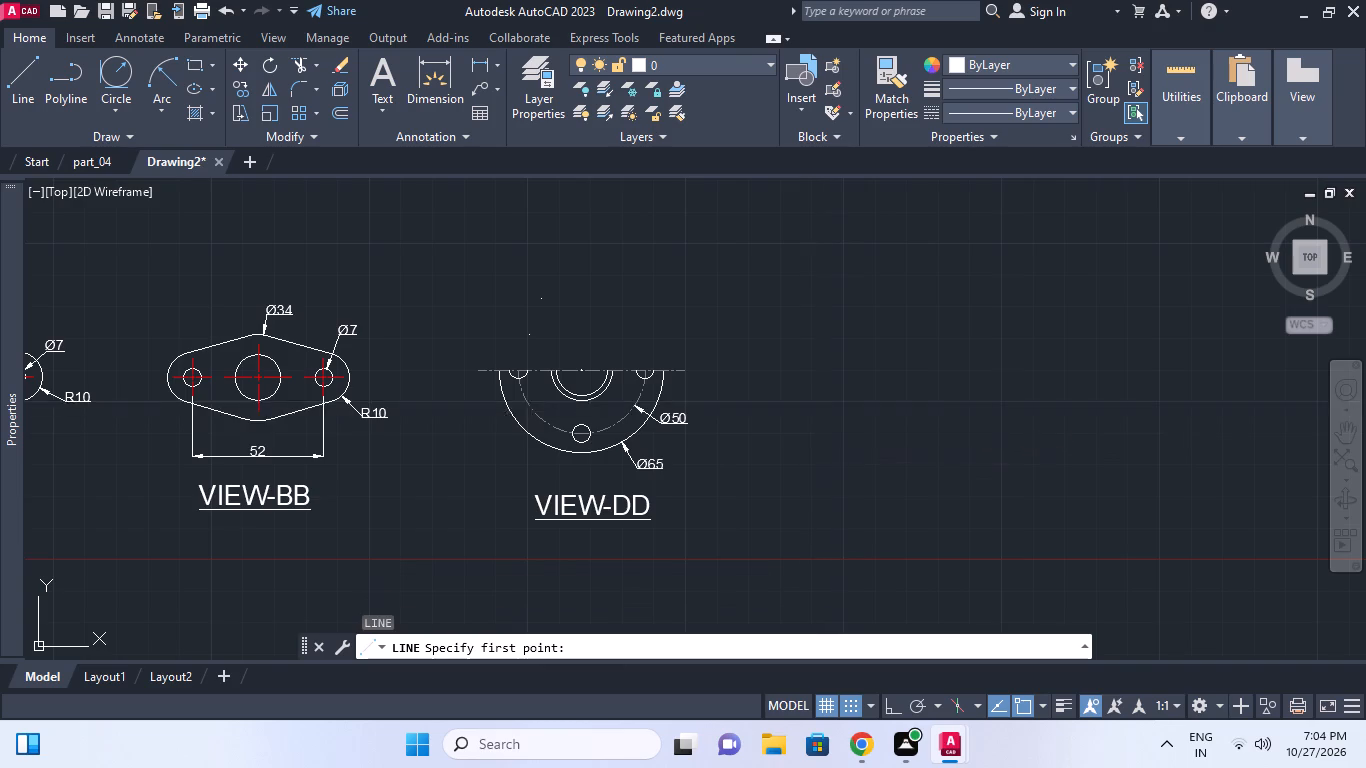
{"action": "left_click", "coordinate": [813, 413]}
{"action": "key", "text": "F8"}
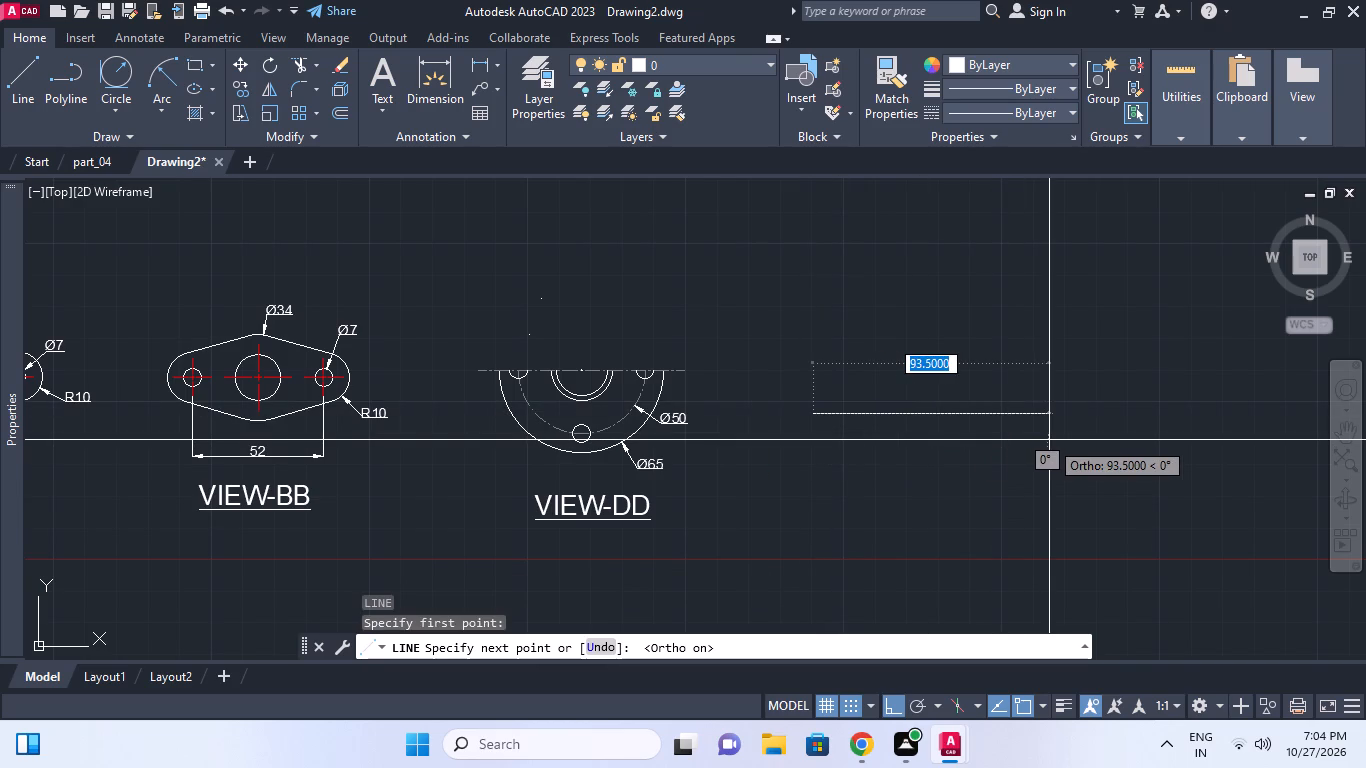
{"action": "type", "text": "65"}
{"action": "key", "text": "Return"}
{"action": "key", "text": "Return"}
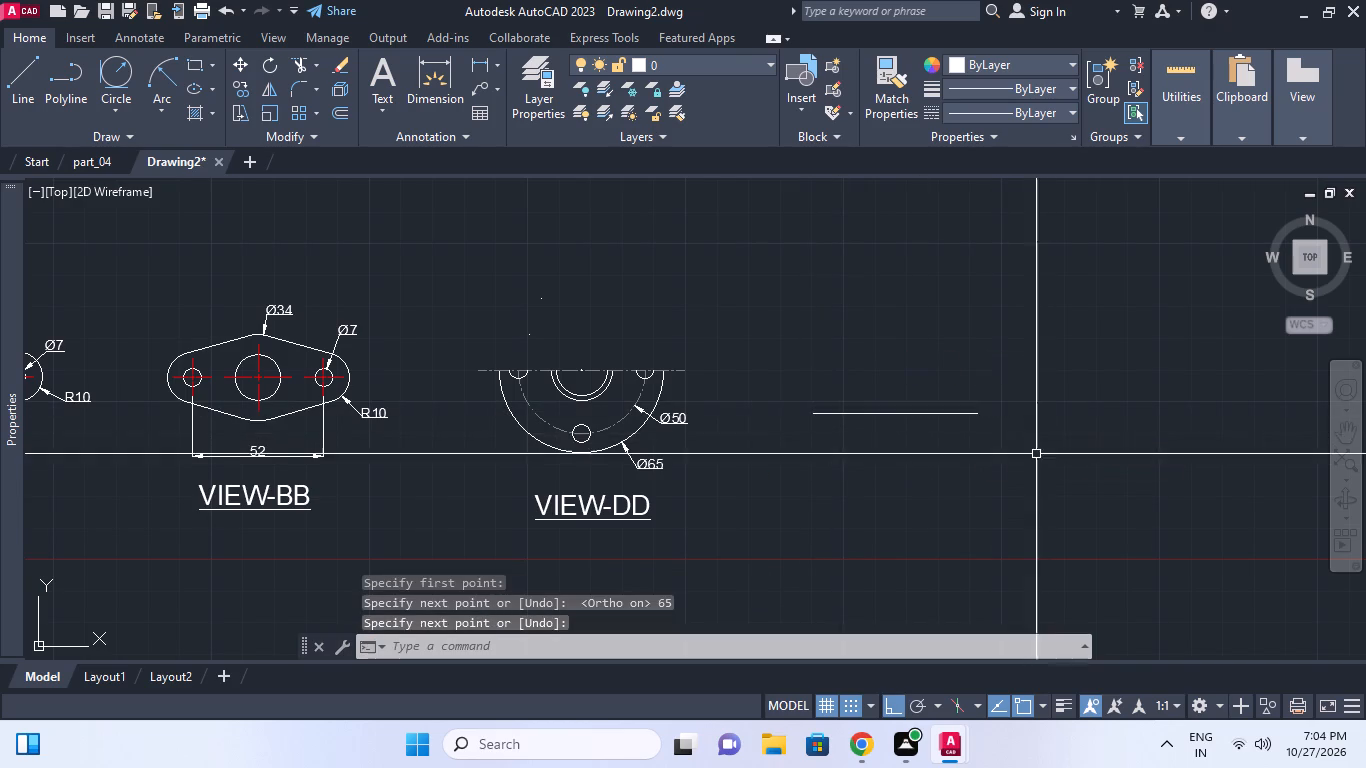
{"action": "middle_click_drag", "start_coordinate": [1014, 435], "coordinate": [980, 391]}
{"action": "key", "text": "Escape"}
{"action": "scroll", "coordinate": [969, 384], "scroll_direction": "up", "scroll_amount": 1}
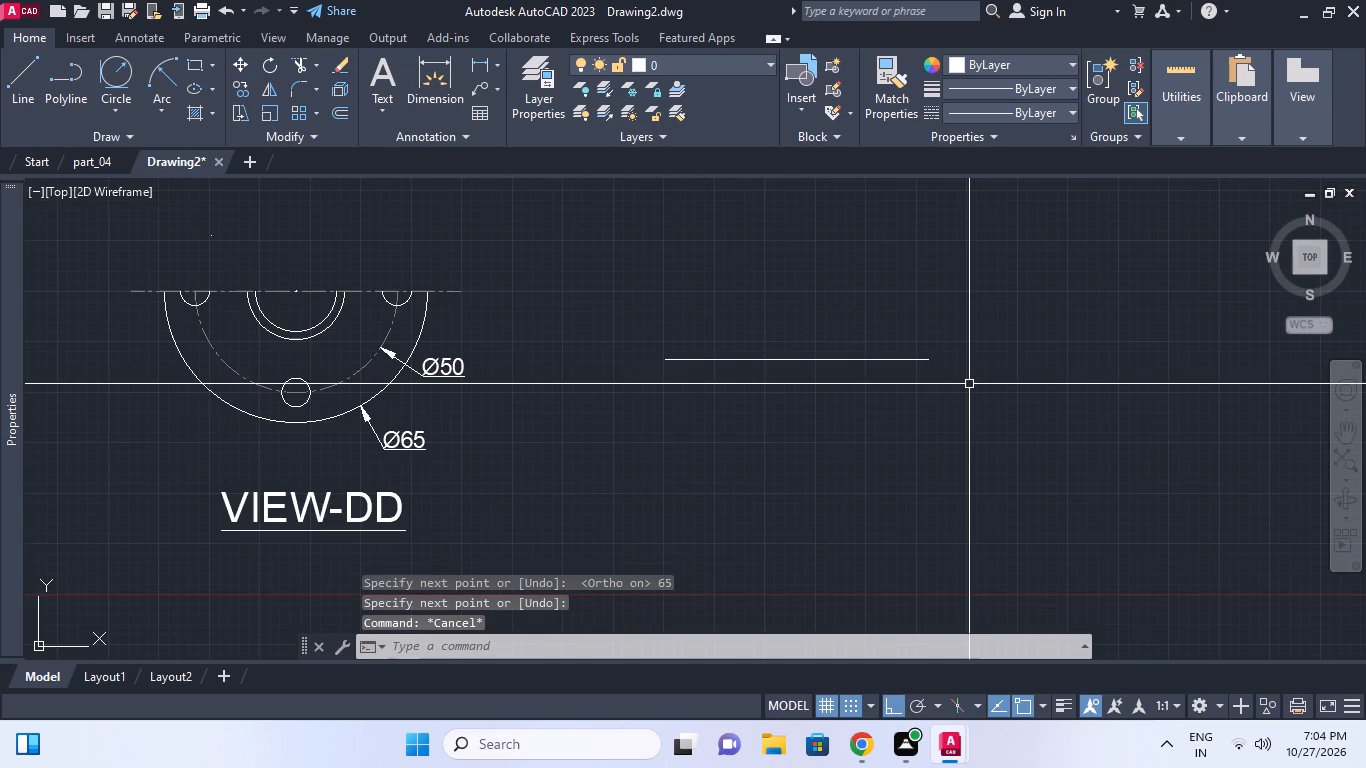
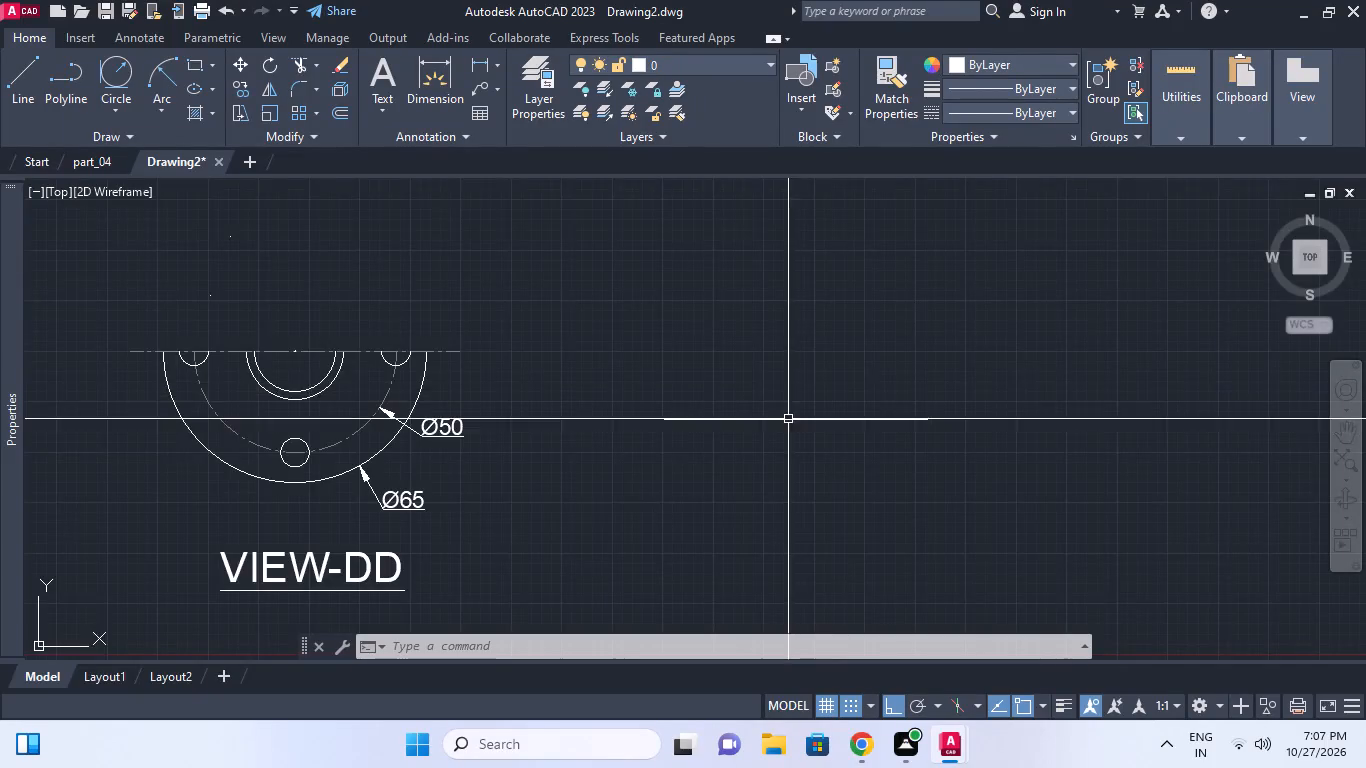
Offset the horizontal 65-long line upward by 10.
{"action": "scroll", "coordinate": [788, 419], "scroll_direction": "up", "scroll_amount": 1}
{"action": "key", "text": "Escape"}
{"action": "type", "text": "O 10"}
{"action": "key", "text": "Return"}
{"action": "left_click", "coordinate": [813, 416]}
{"action": "left_click", "coordinate": [810, 426]}
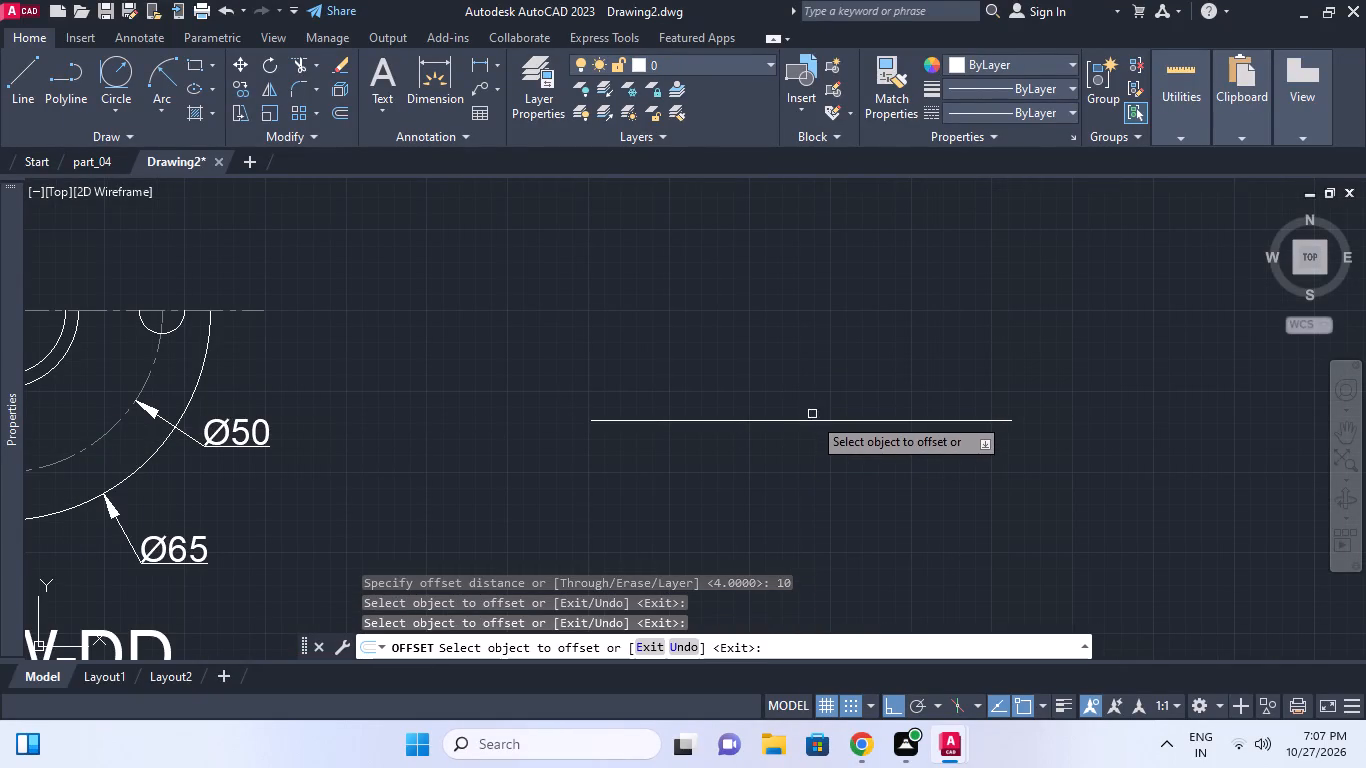
{"action": "left_click", "coordinate": [815, 420]}
{"action": "left_click", "coordinate": [824, 372]}
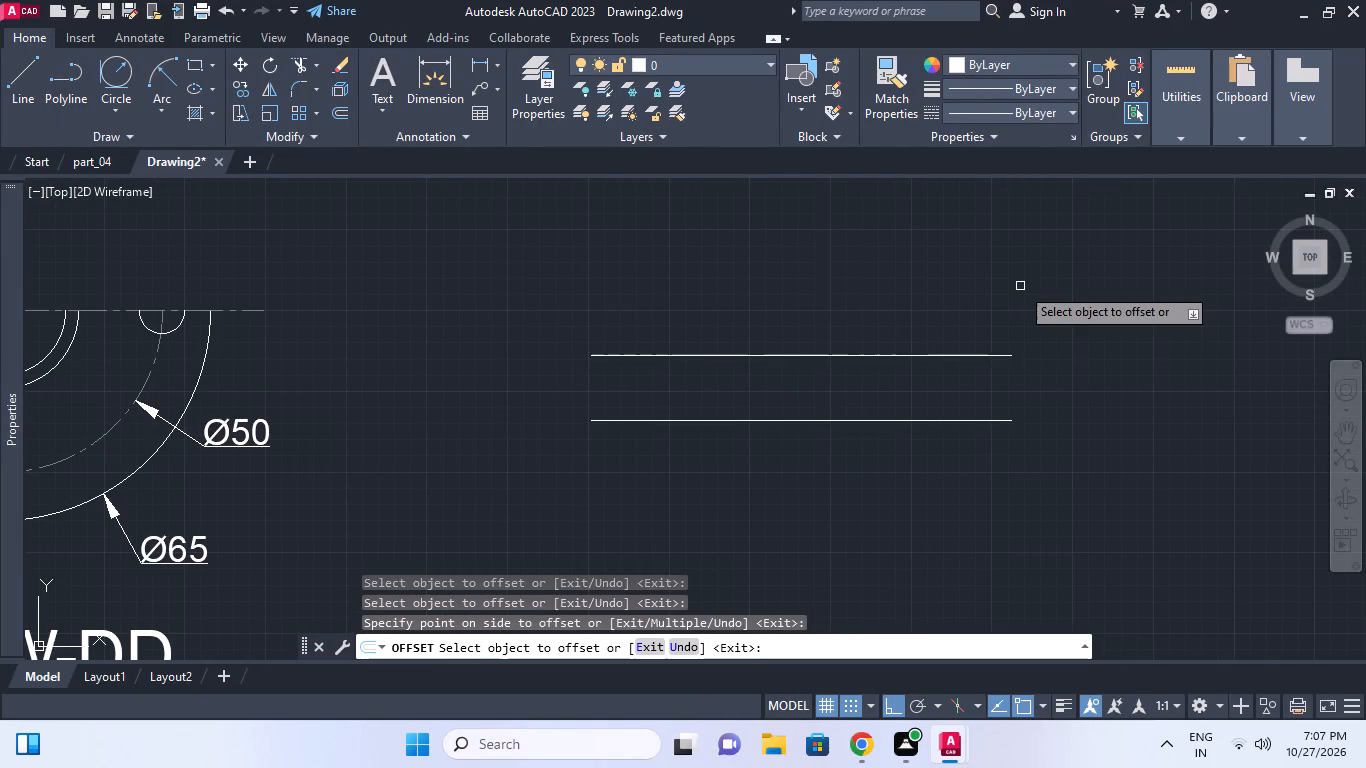
{"action": "key", "text": "Escape"}
Close both ends of the two parallel 65-long lines with vertical lines to form a rectangle.
{"action": "middle_click_drag", "start_coordinate": [592, 410], "coordinate": [602, 410]}
{"action": "key", "text": "Escape"}
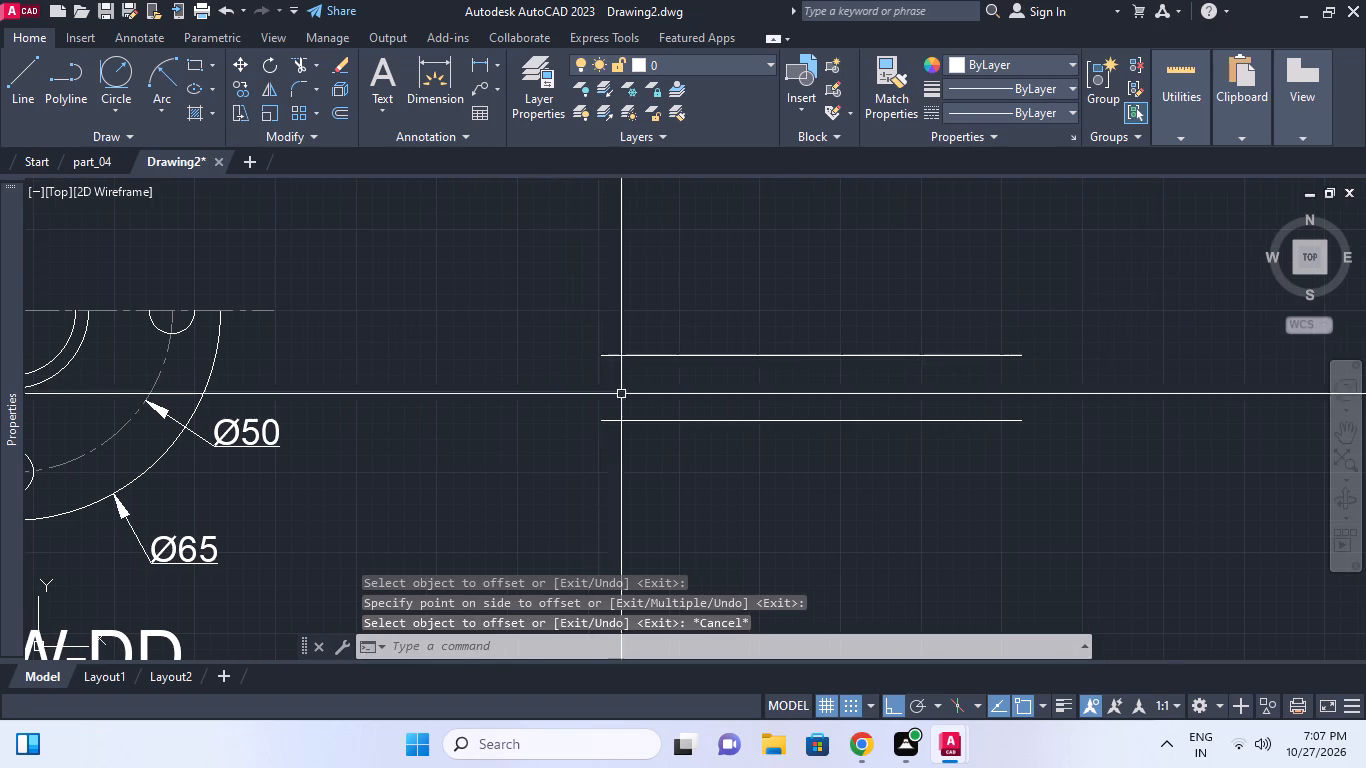
{"action": "middle_click_drag", "start_coordinate": [596, 387], "coordinate": [600, 399]}
{"action": "key", "text": "l"}
{"action": "key", "text": "space"}
{"action": "left_click", "coordinate": [606, 433]}
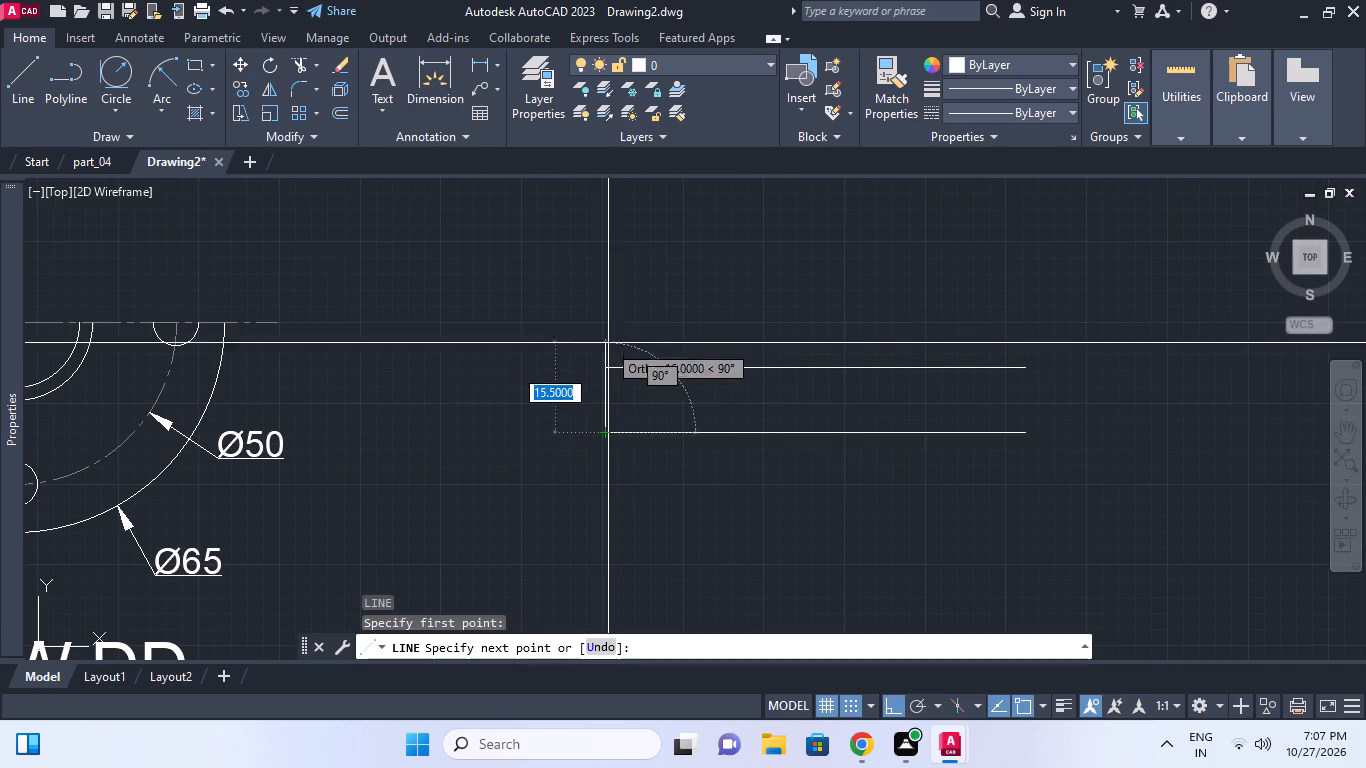
{"action": "left_click", "coordinate": [610, 368]}
{"action": "key", "text": "Escape"}
{"action": "key", "text": "space"}
{"action": "left_click", "coordinate": [1022, 439]}
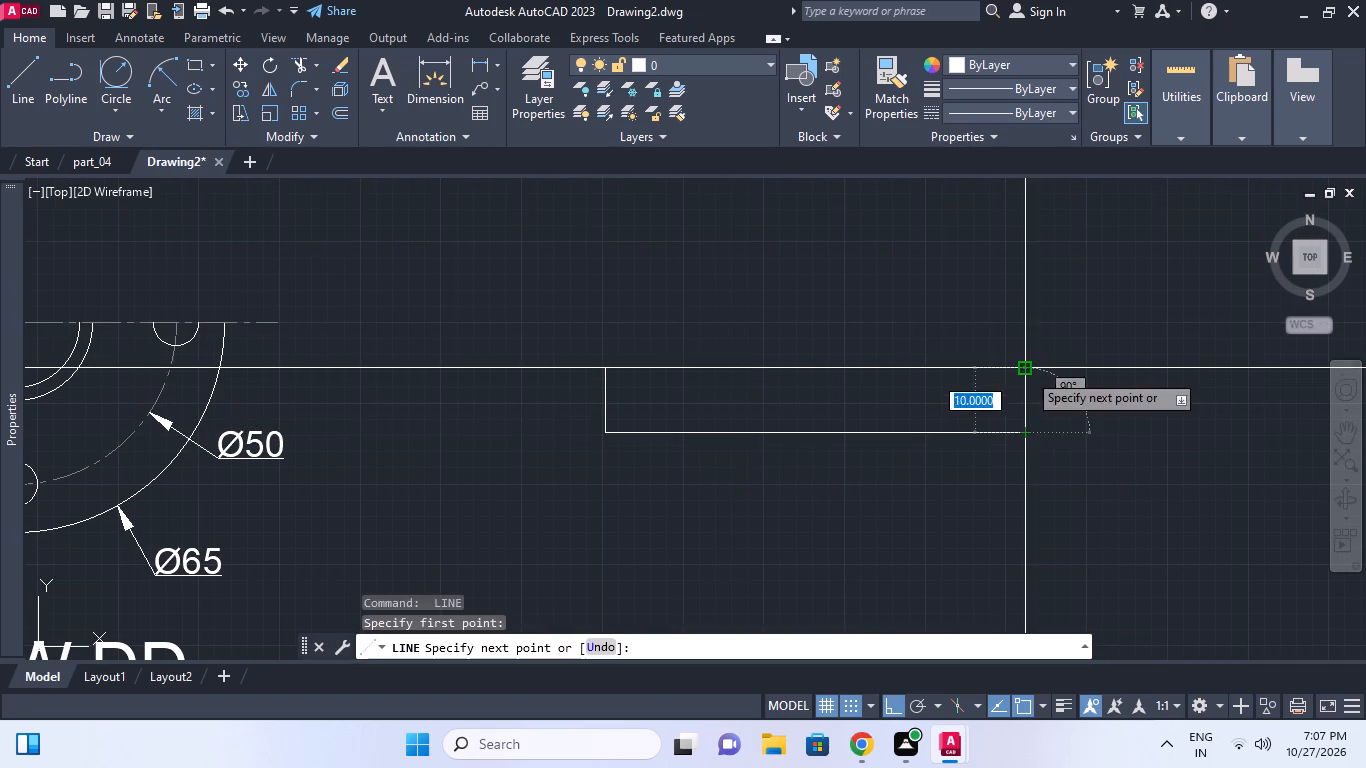
{"action": "left_click", "coordinate": [1027, 372]}
{"action": "key", "text": "Escape"}
Place a vertical construction line through the midpoint of the rectangle's bottom edge.
{"action": "middle_click", "coordinate": [803, 383]}
{"action": "key", "text": "Escape"}
{"action": "middle_click", "coordinate": [804, 404]}
{"action": "type", "text": "XL V"}
{"action": "key", "text": "space"}
{"action": "left_click", "coordinate": [804, 429]}
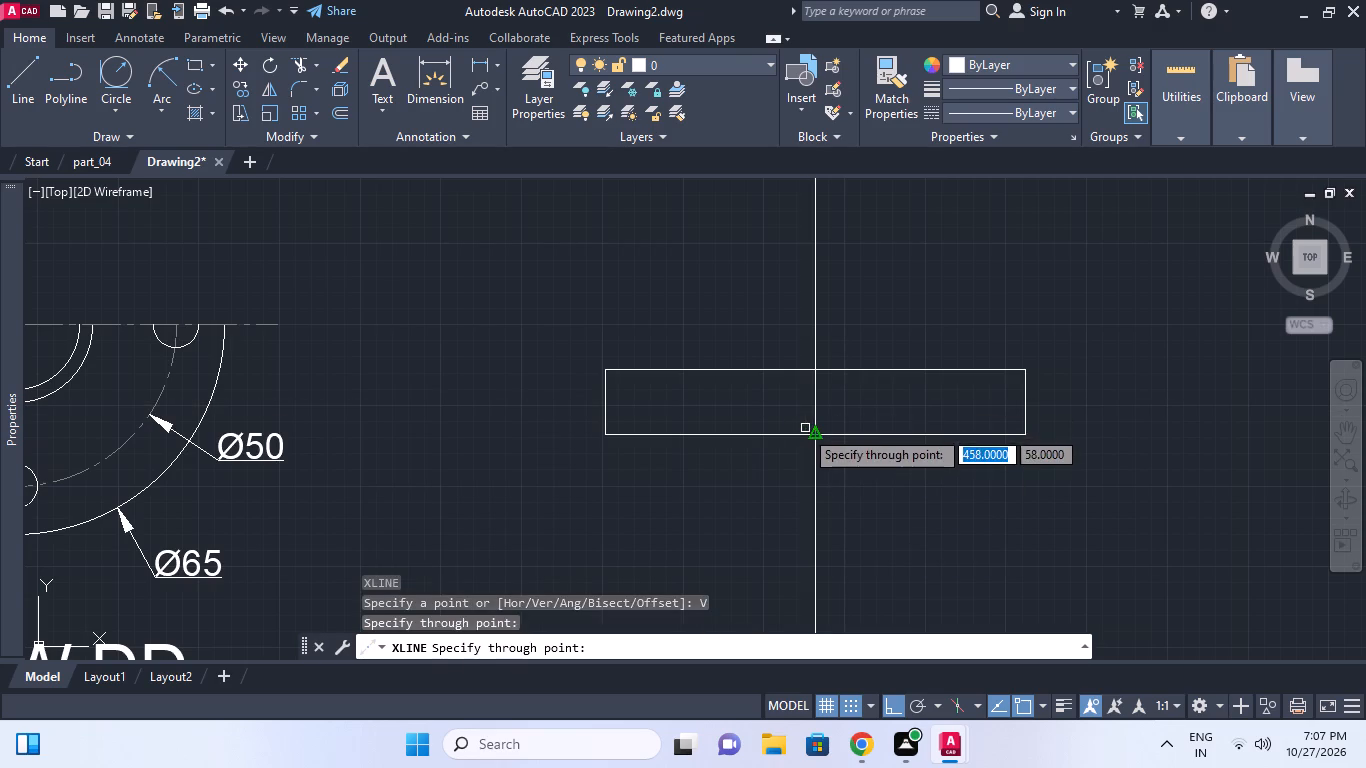
{"action": "key", "text": "Escape"}
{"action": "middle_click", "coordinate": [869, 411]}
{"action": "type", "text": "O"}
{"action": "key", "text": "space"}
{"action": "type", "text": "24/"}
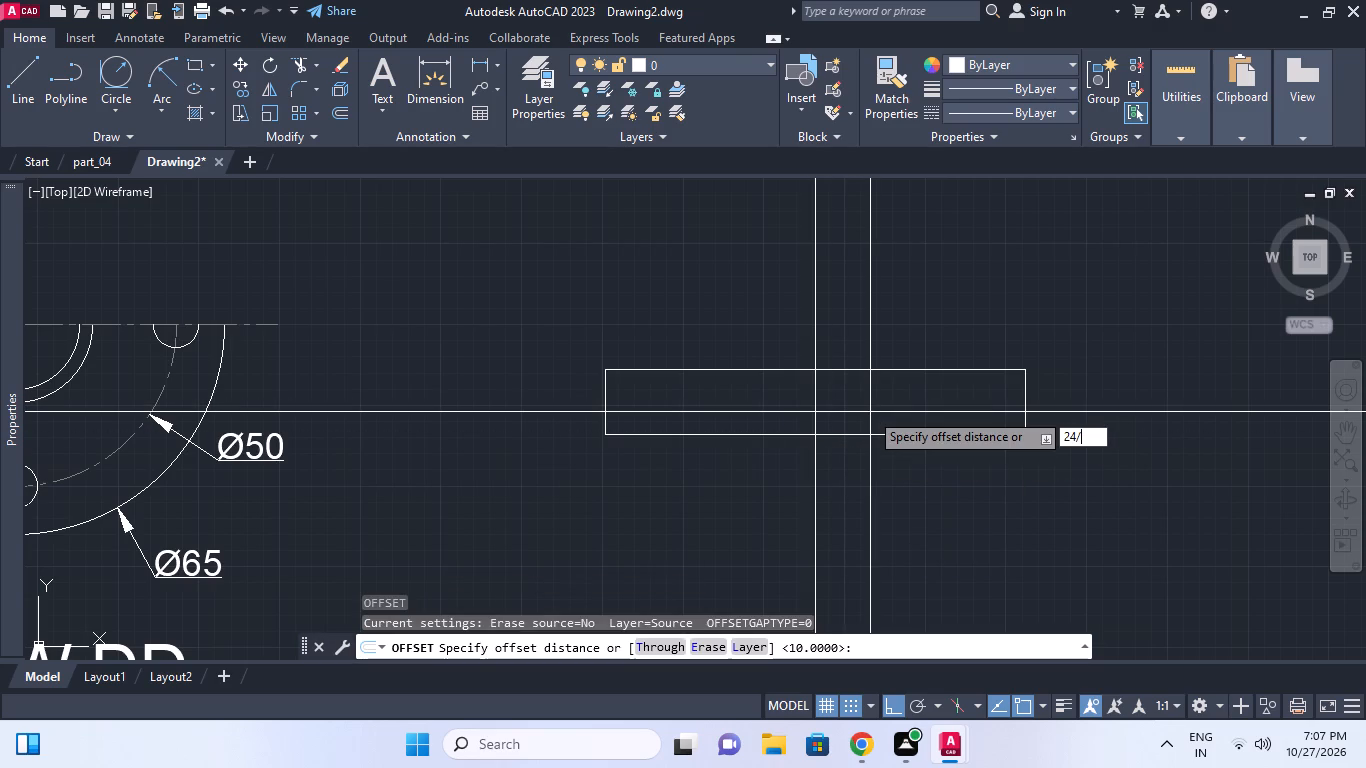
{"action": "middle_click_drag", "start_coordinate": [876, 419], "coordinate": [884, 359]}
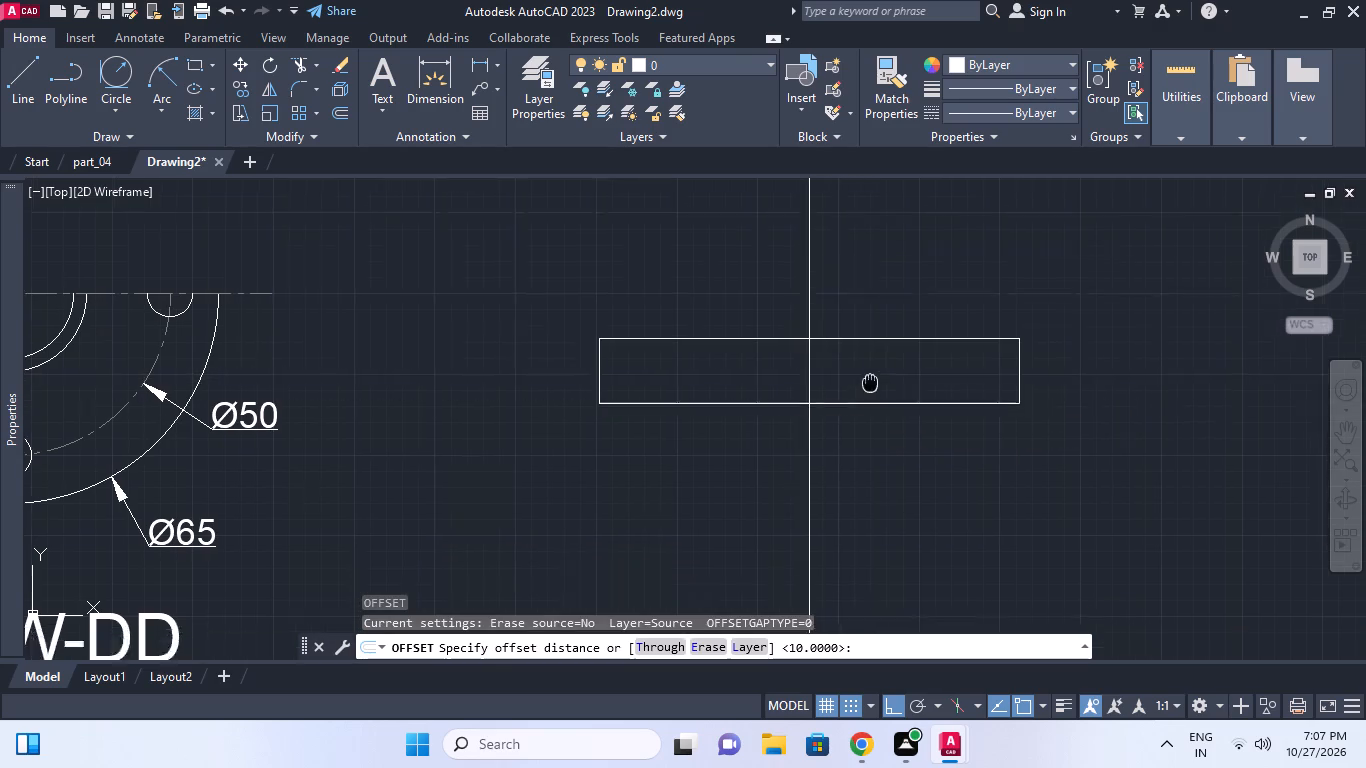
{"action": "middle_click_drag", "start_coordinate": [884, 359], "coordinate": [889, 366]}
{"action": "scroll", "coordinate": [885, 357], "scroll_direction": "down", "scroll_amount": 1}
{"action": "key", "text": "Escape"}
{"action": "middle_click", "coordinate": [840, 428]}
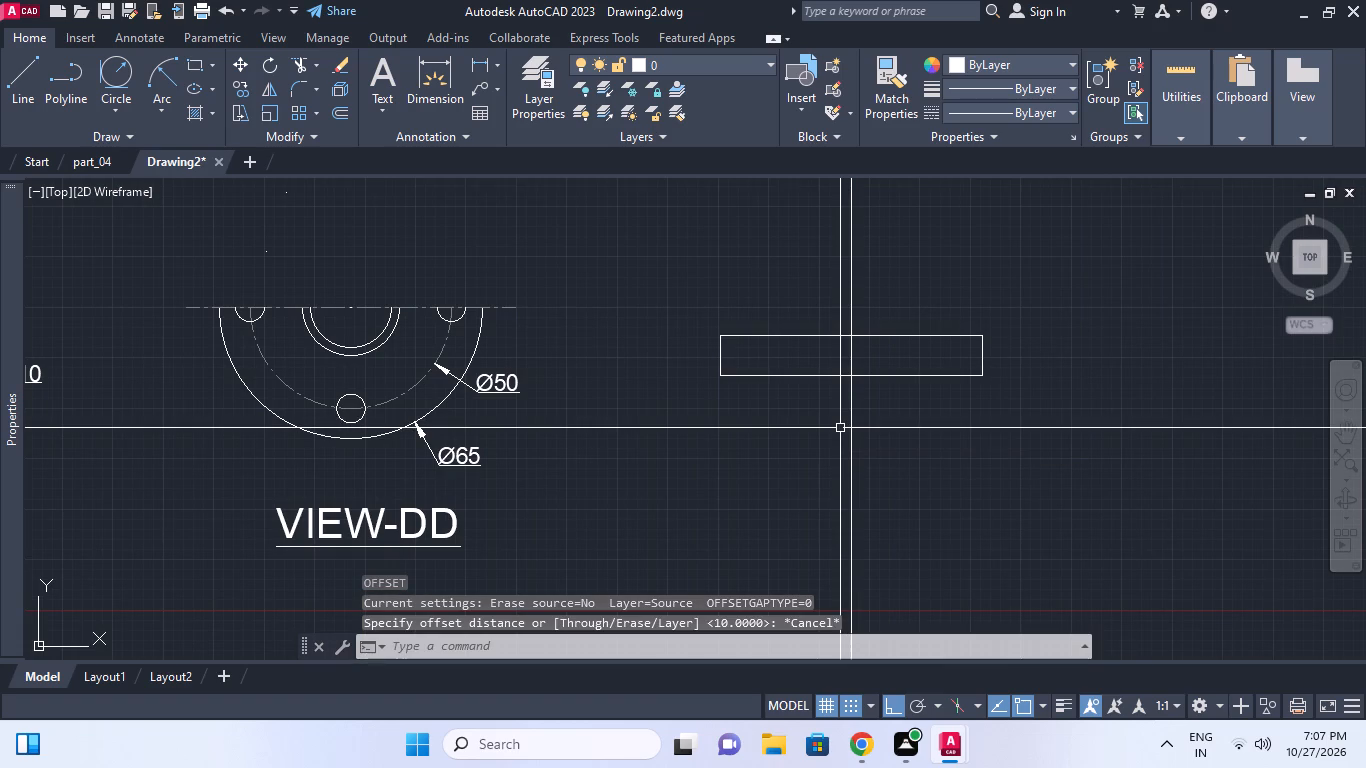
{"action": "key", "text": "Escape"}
Add diameter dimensions to the inner and outer central bore arcs of VIEW-DD, placing both above the half-flange.
{"action": "middle_click_drag", "start_coordinate": [352, 348], "coordinate": [357, 357]}
{"action": "key", "text": "d"}
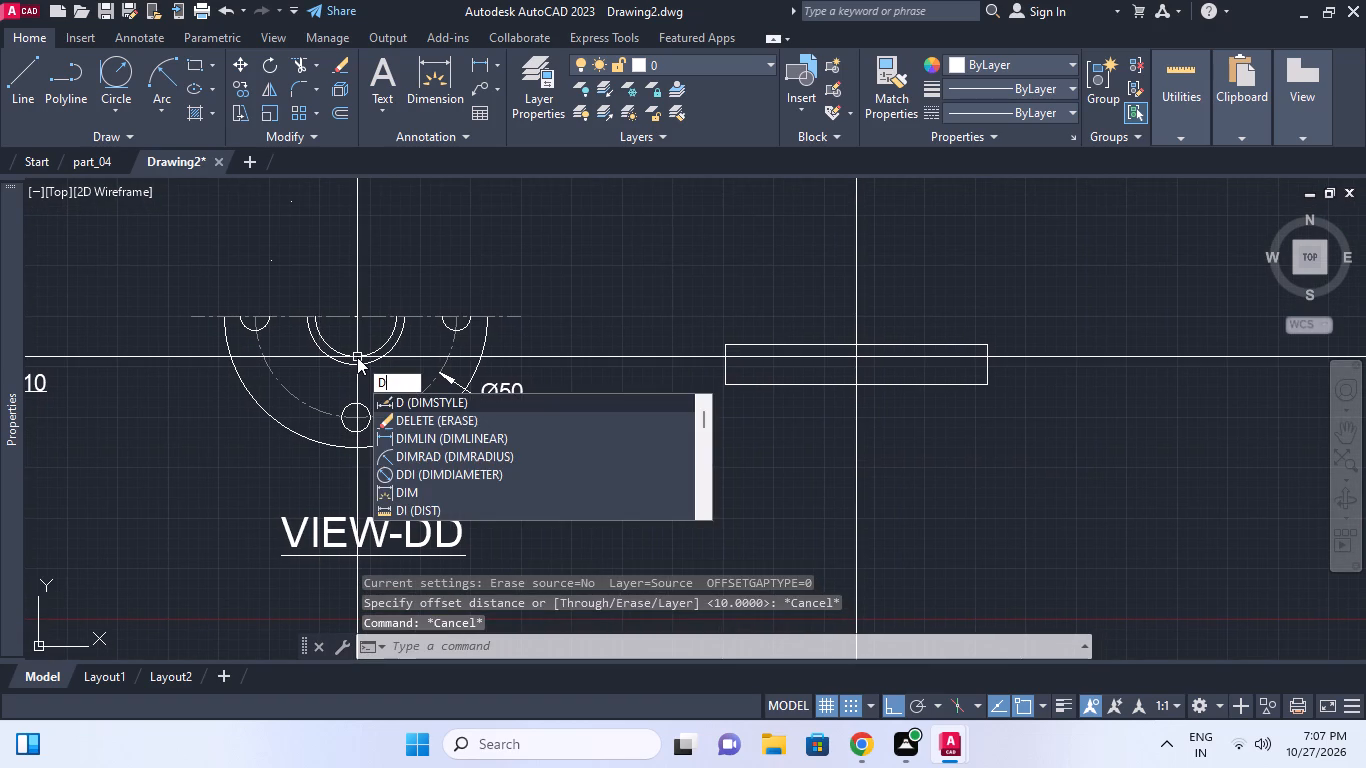
{"action": "type", "text": "DI"}
{"action": "key", "text": "space"}
{"action": "left_click", "coordinate": [363, 357]}
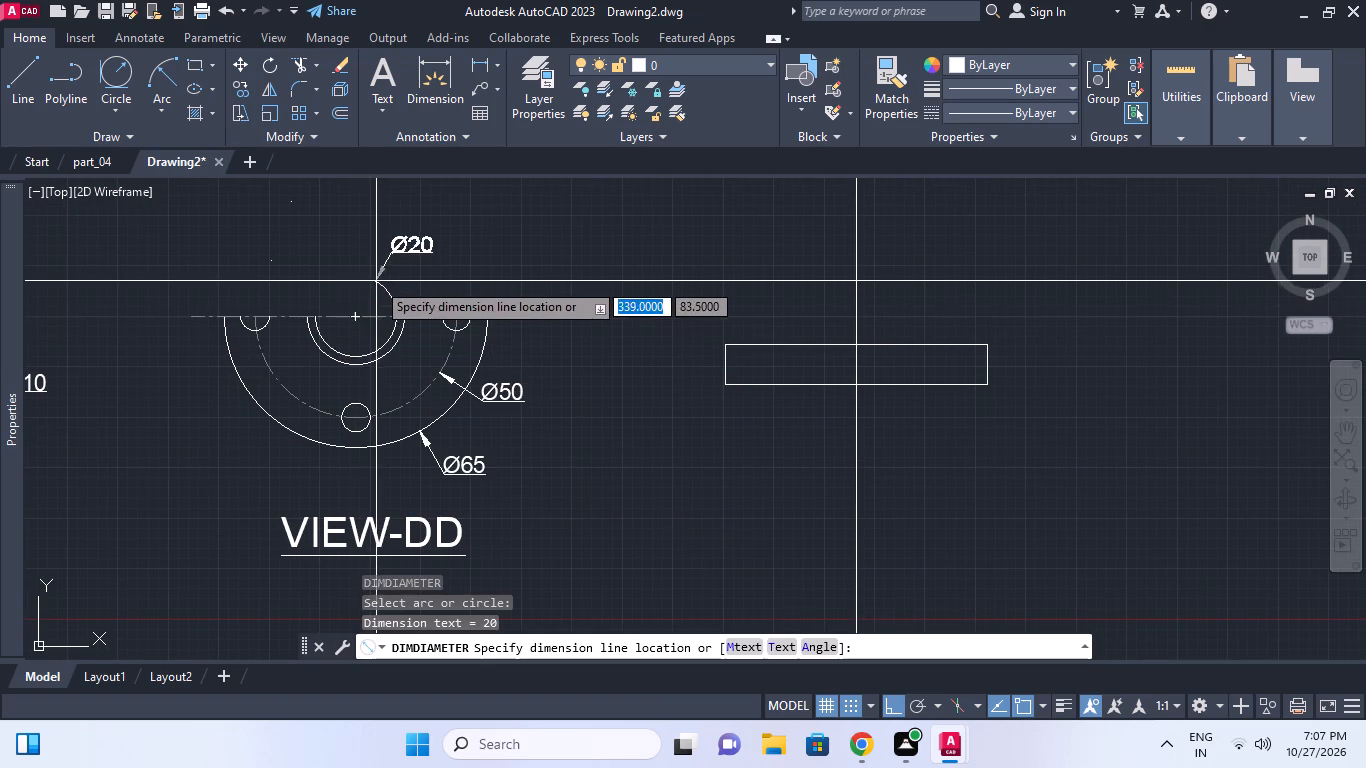
{"action": "left_click", "coordinate": [377, 279]}
{"action": "key", "text": "space"}
{"action": "left_click", "coordinate": [399, 341]}
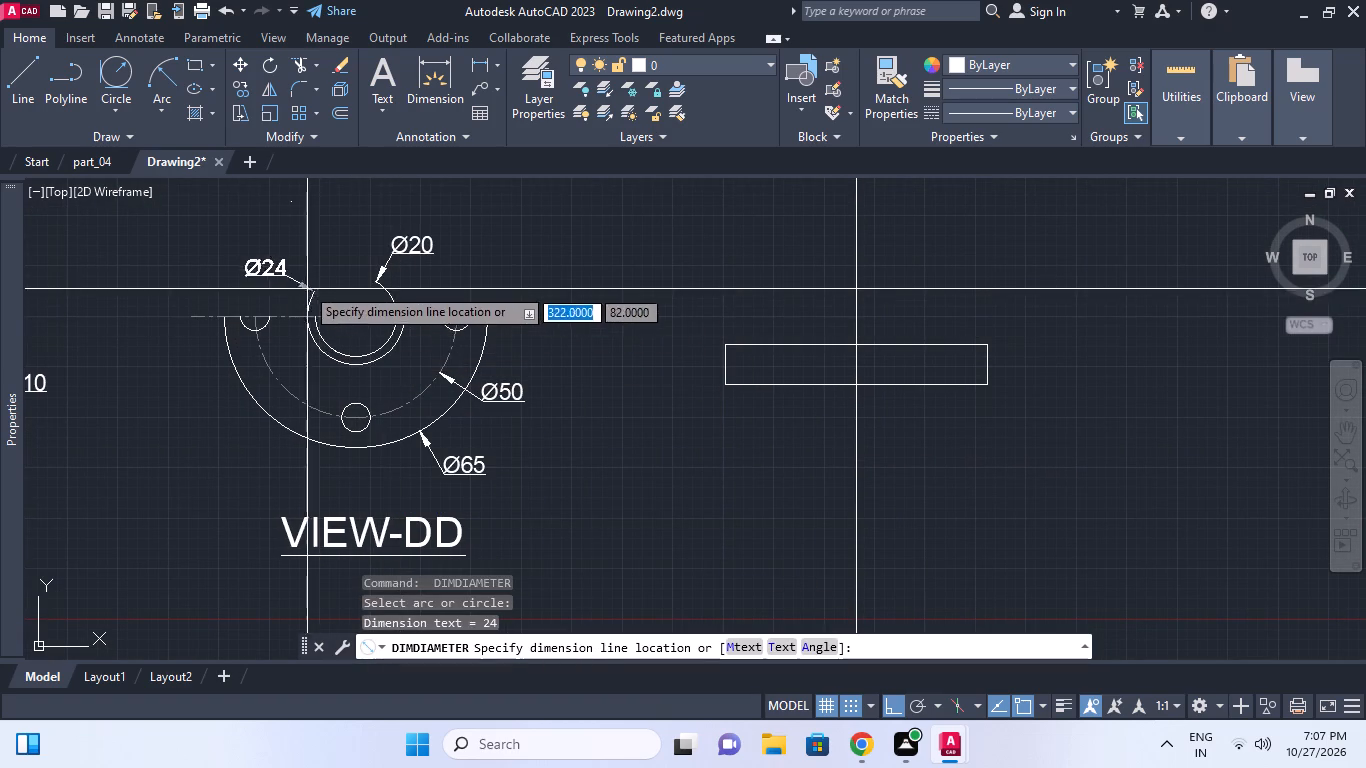
{"action": "left_click", "coordinate": [300, 280]}
{"action": "key", "text": "Escape"}
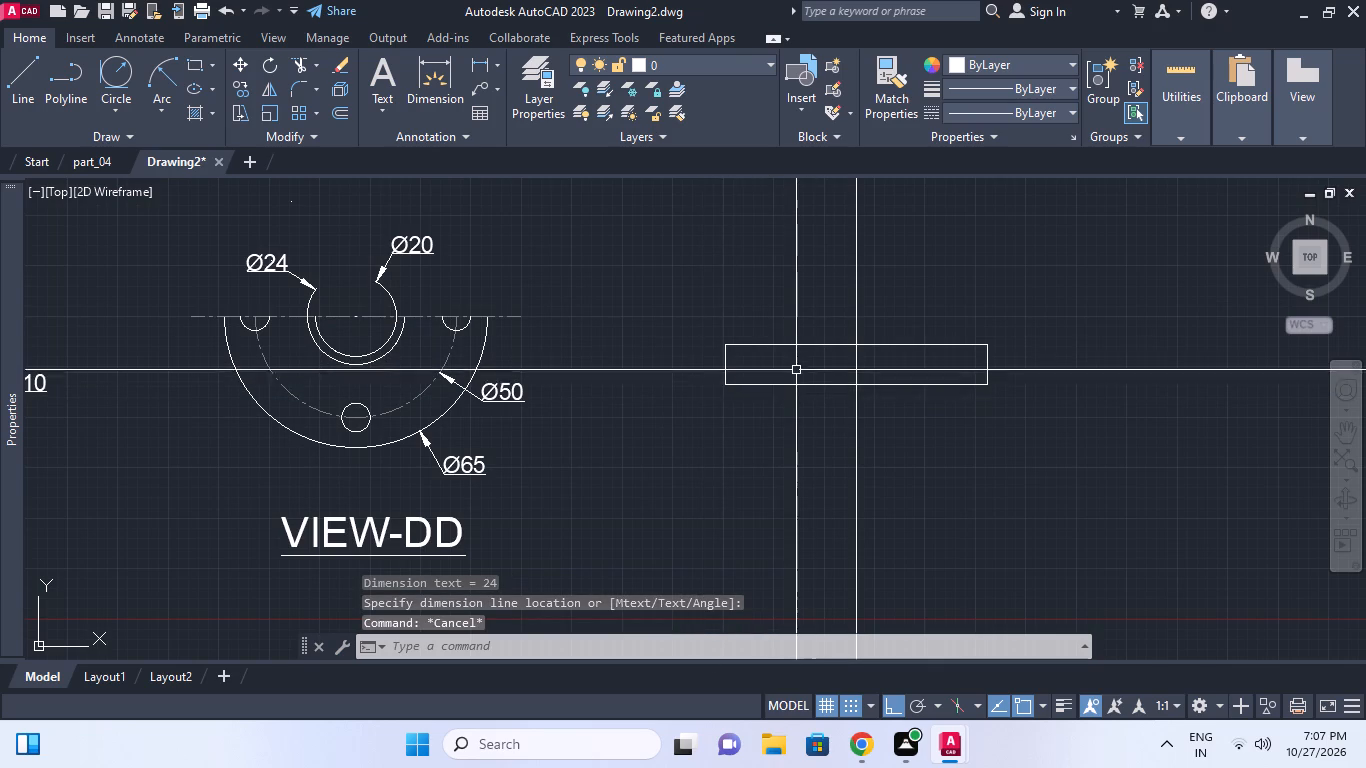
Offset the rectangle's central vertical construction line by 10 to both sides.
{"action": "type", "text": "O 10"}
{"action": "key", "text": "Return"}
{"action": "left_click", "coordinate": [851, 313]}
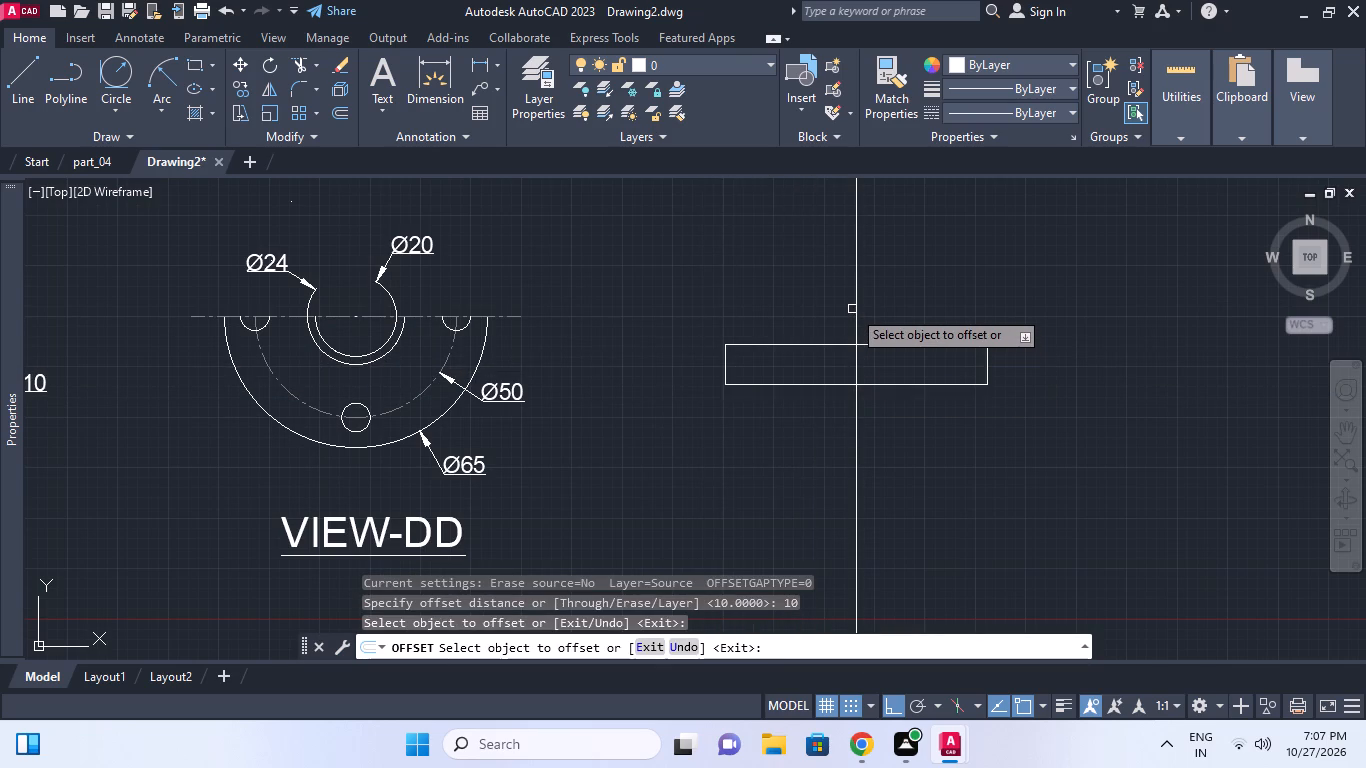
{"action": "left_click", "coordinate": [852, 309]}
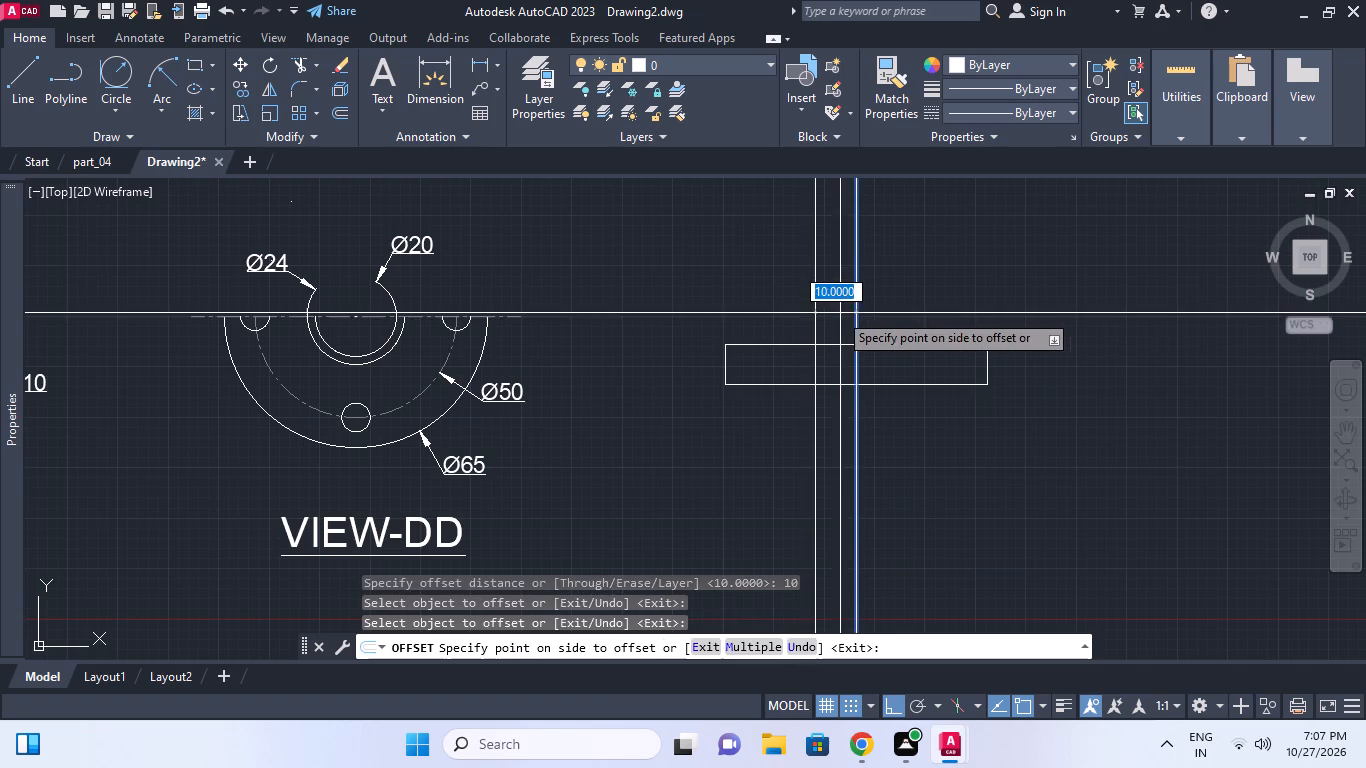
{"action": "left_click", "coordinate": [836, 313]}
{"action": "left_click", "coordinate": [854, 303]}
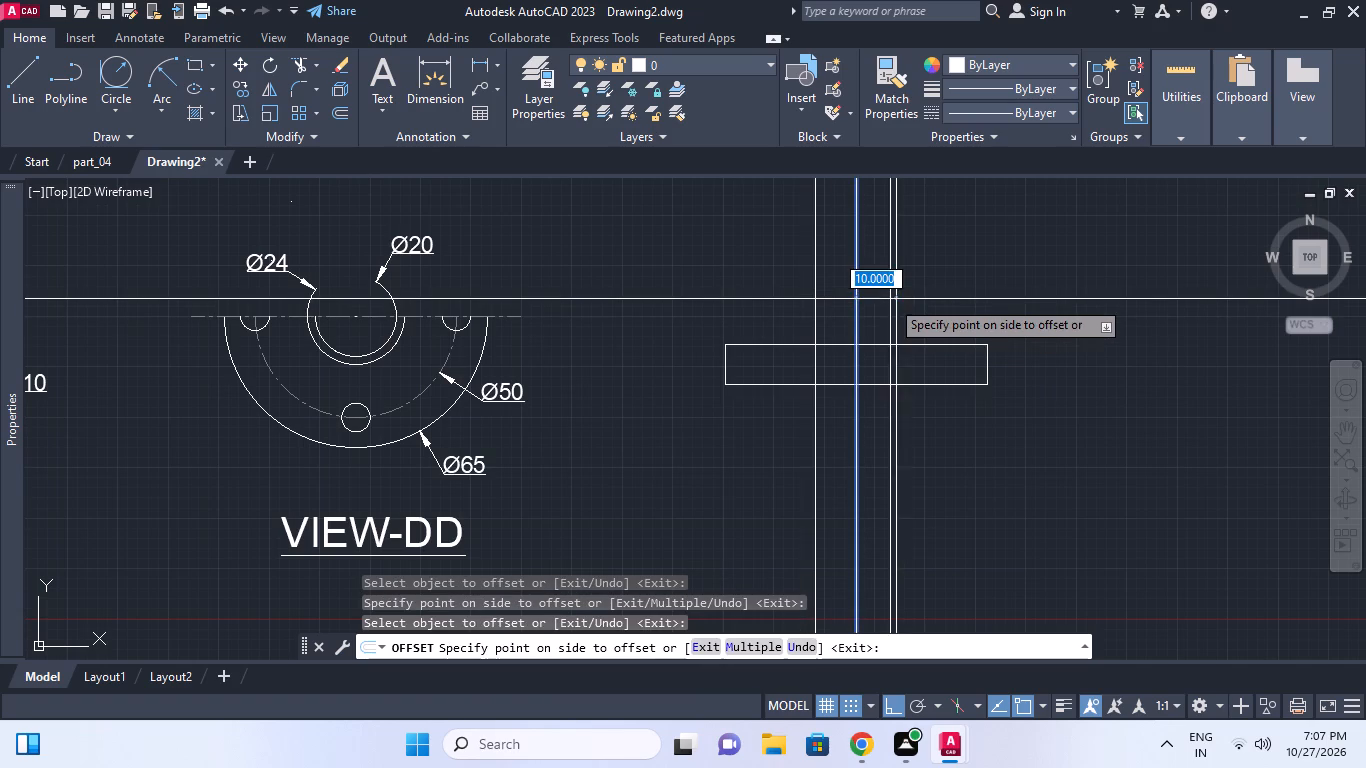
{"action": "left_click", "coordinate": [902, 296]}
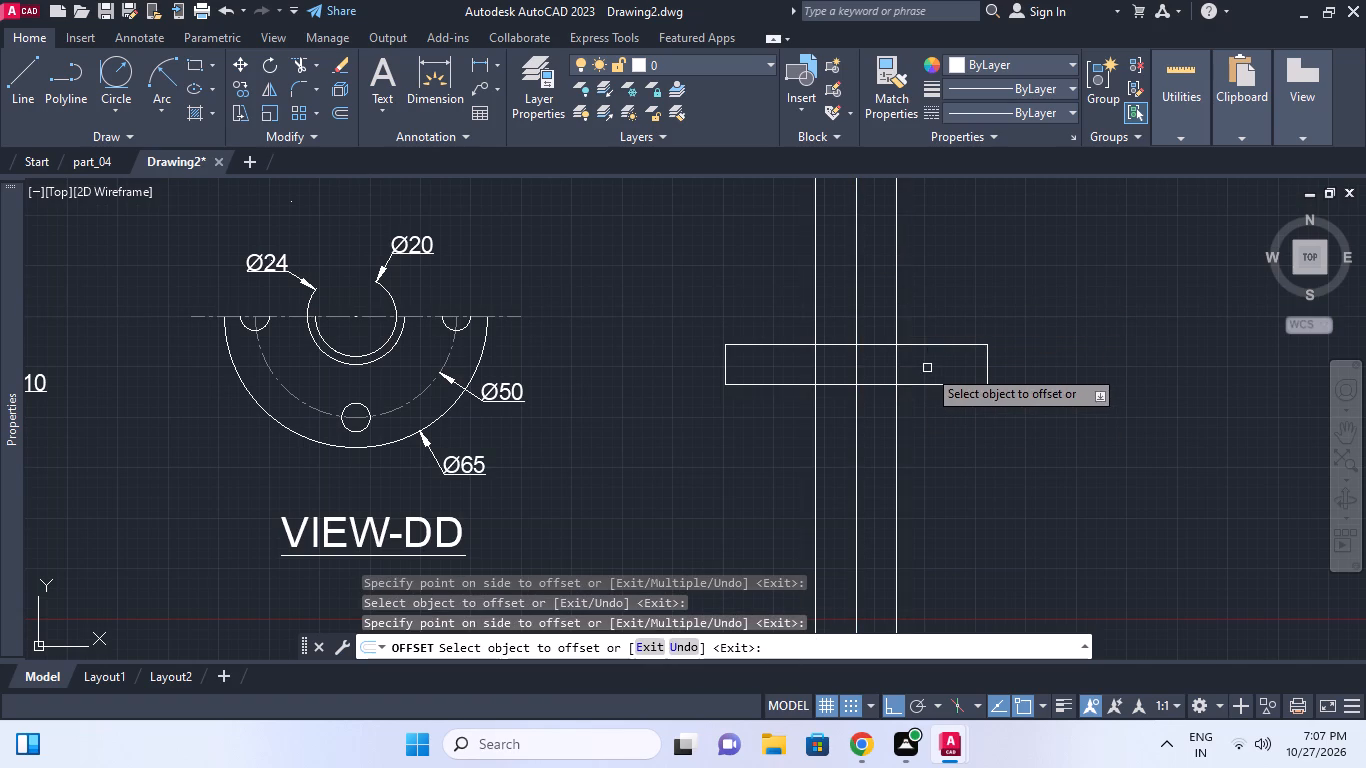
Offset the same central construction line by 24/2 to both sides.
{"action": "left_click", "coordinate": [855, 363]}
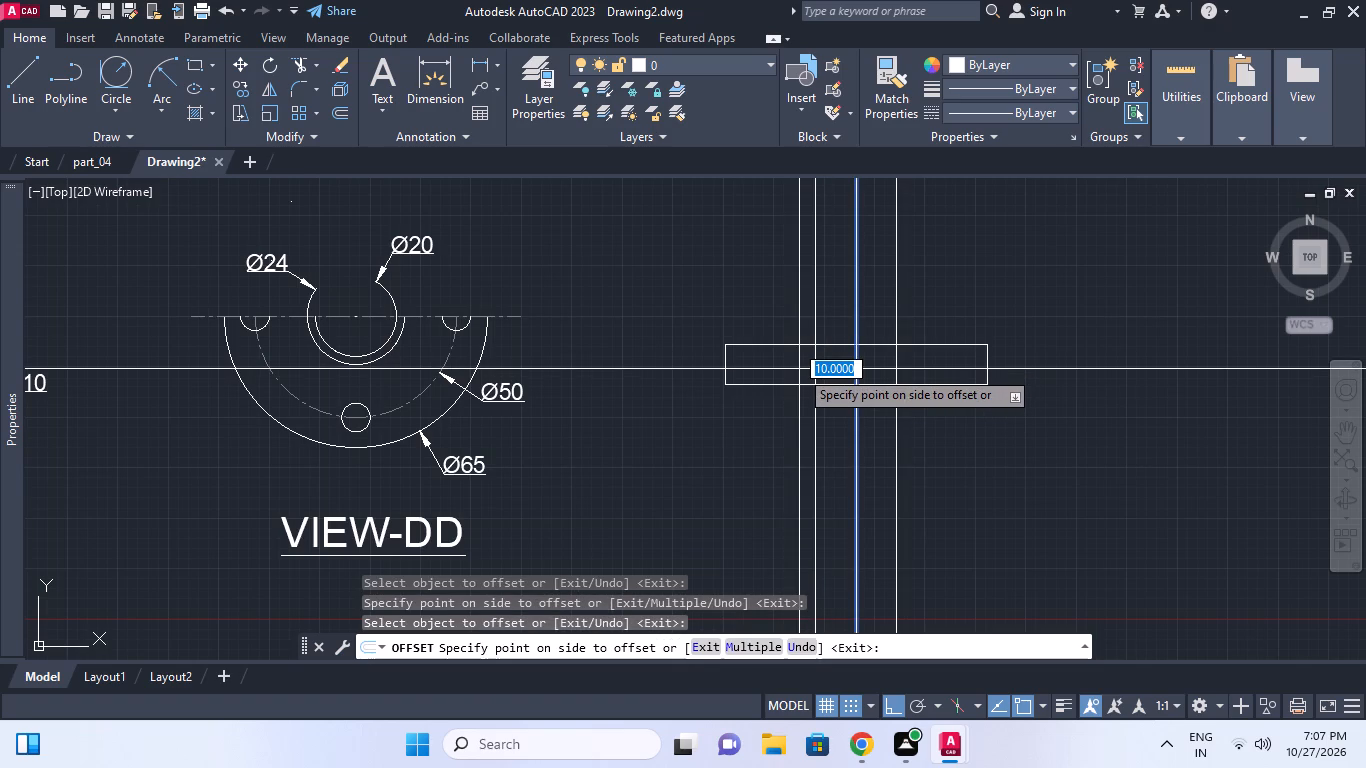
{"action": "type", "text": "24"}
{"action": "type", "text": "/2"}
{"action": "key", "text": "Return"}
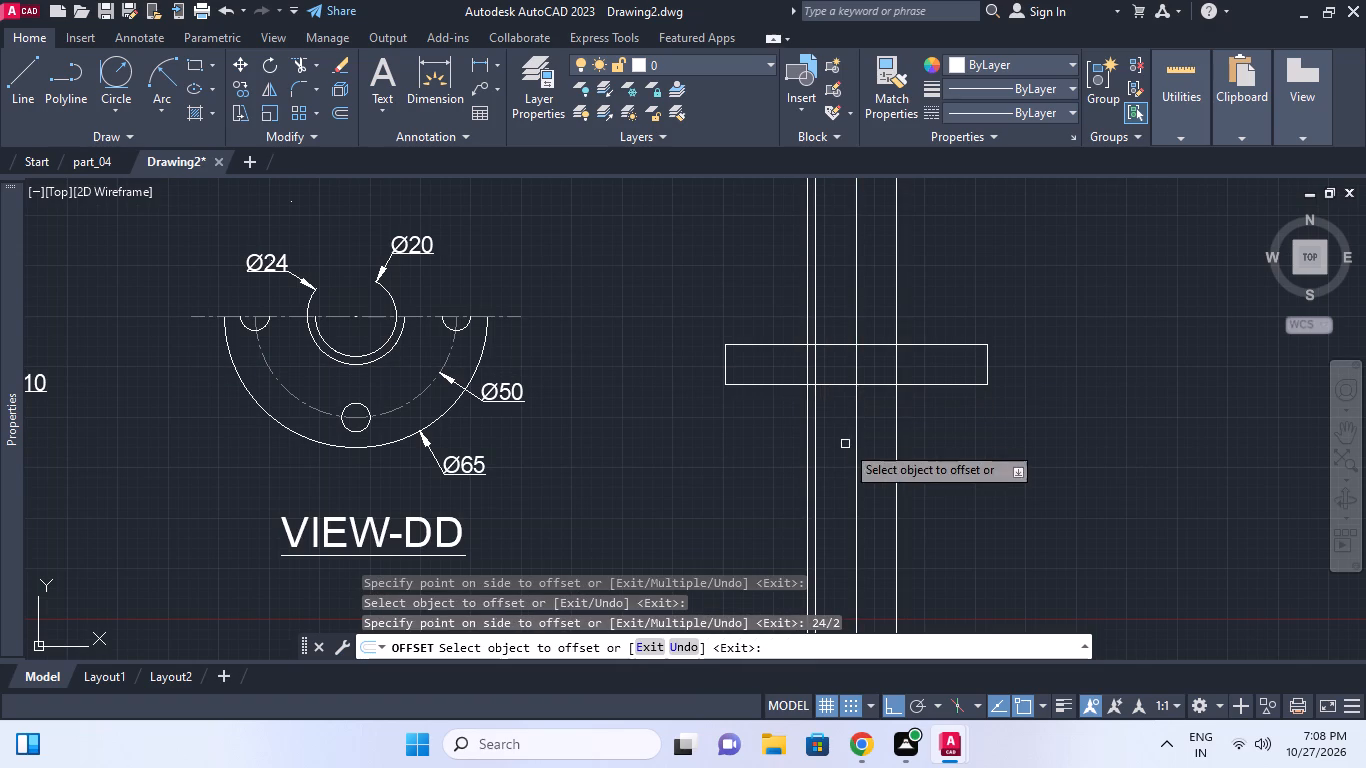
{"action": "left_click", "coordinate": [853, 433]}
{"action": "type", "text": "24"}
{"action": "key", "text": "slash"}
{"action": "key", "text": "2"}
{"action": "key", "text": "Return"}
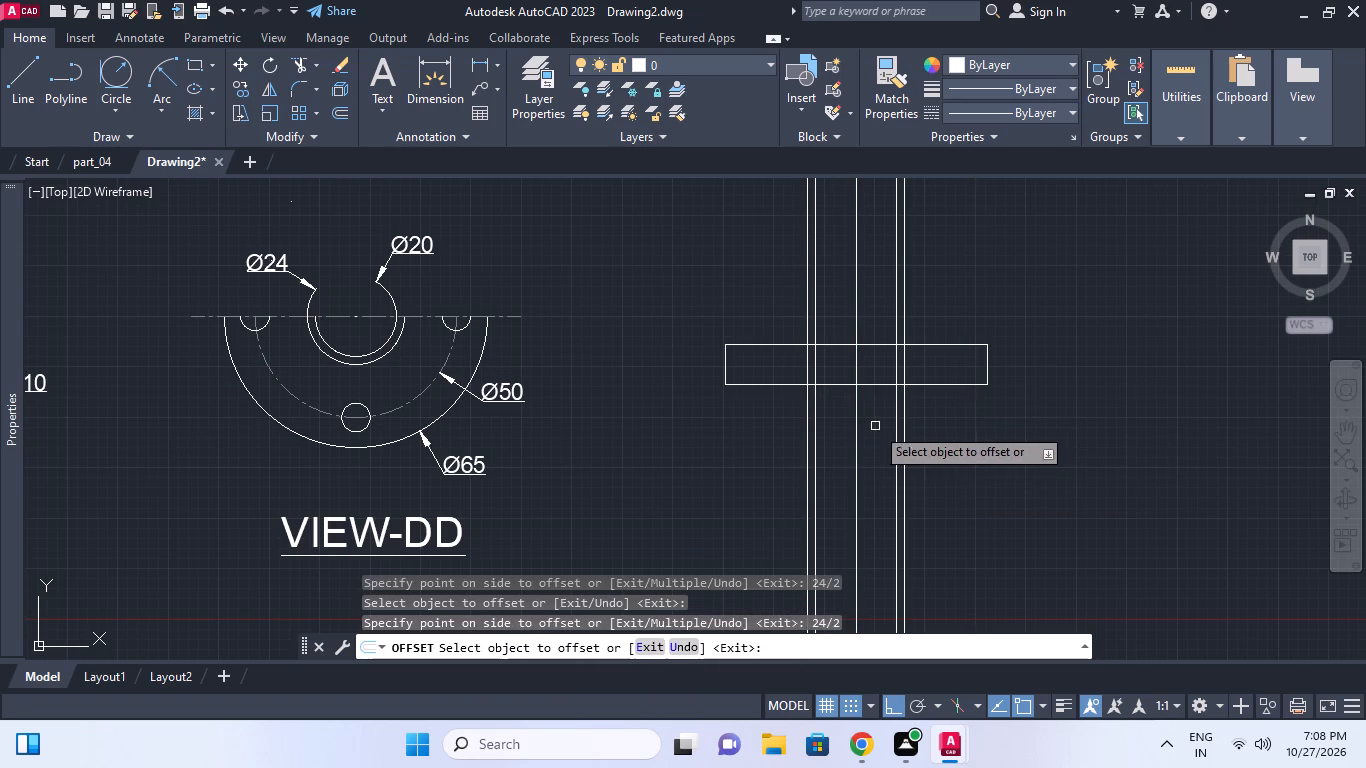
{"action": "middle_click", "coordinate": [897, 444]}
{"action": "key", "text": "Escape"}
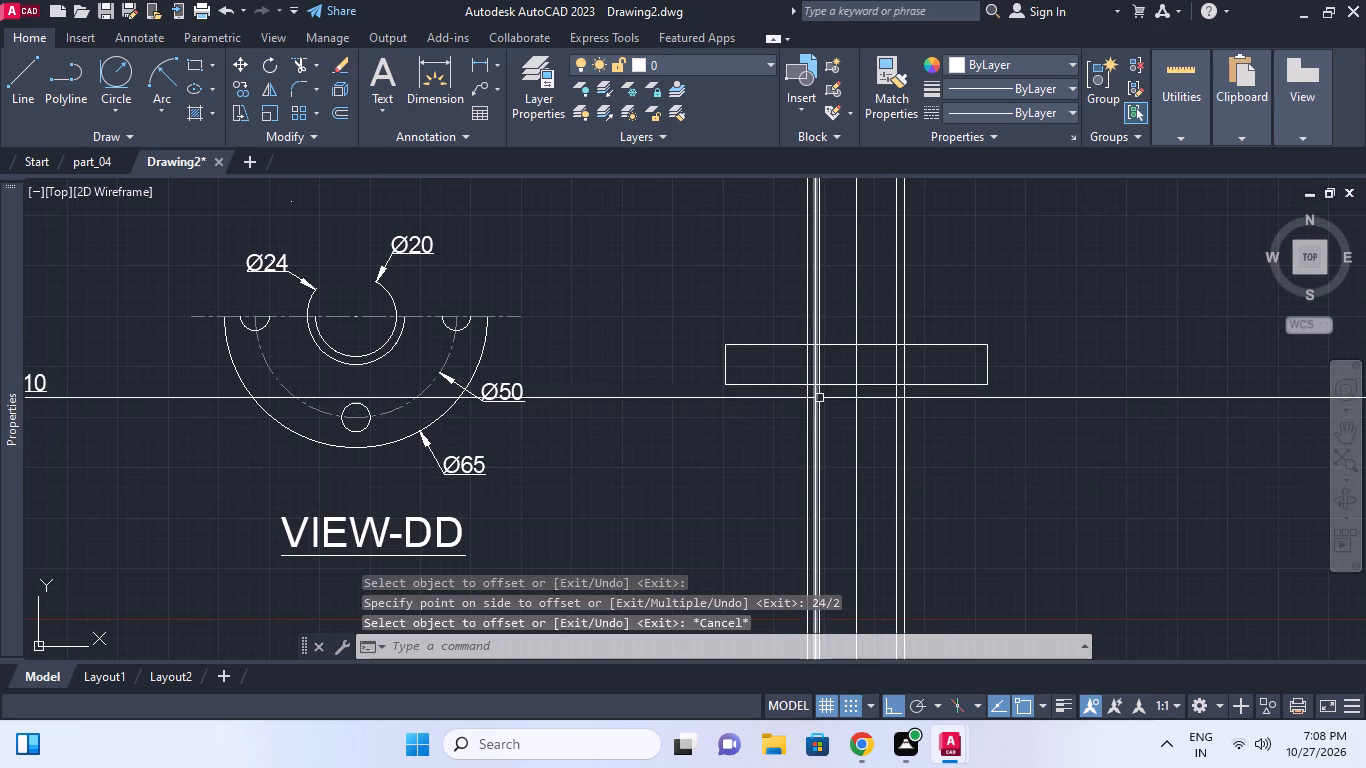
Check the gap between the inner and outer offset construction lines on each side with temporary linear dimensions.
{"action": "scroll", "coordinate": [819, 398], "scroll_direction": "up", "scroll_amount": 1}
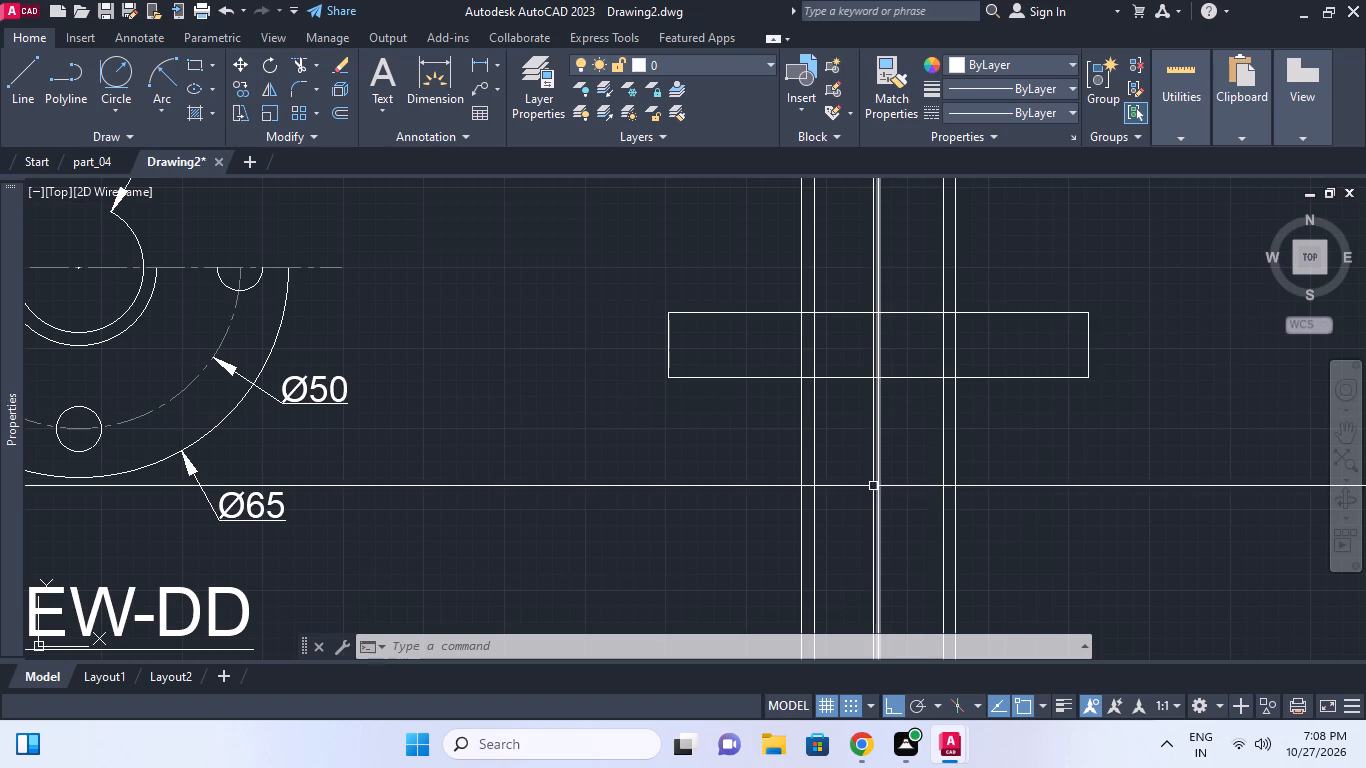
{"action": "key", "text": "d"}
{"action": "key", "text": "l"}
{"action": "key", "text": "space"}
{"action": "key", "text": "Escape"}
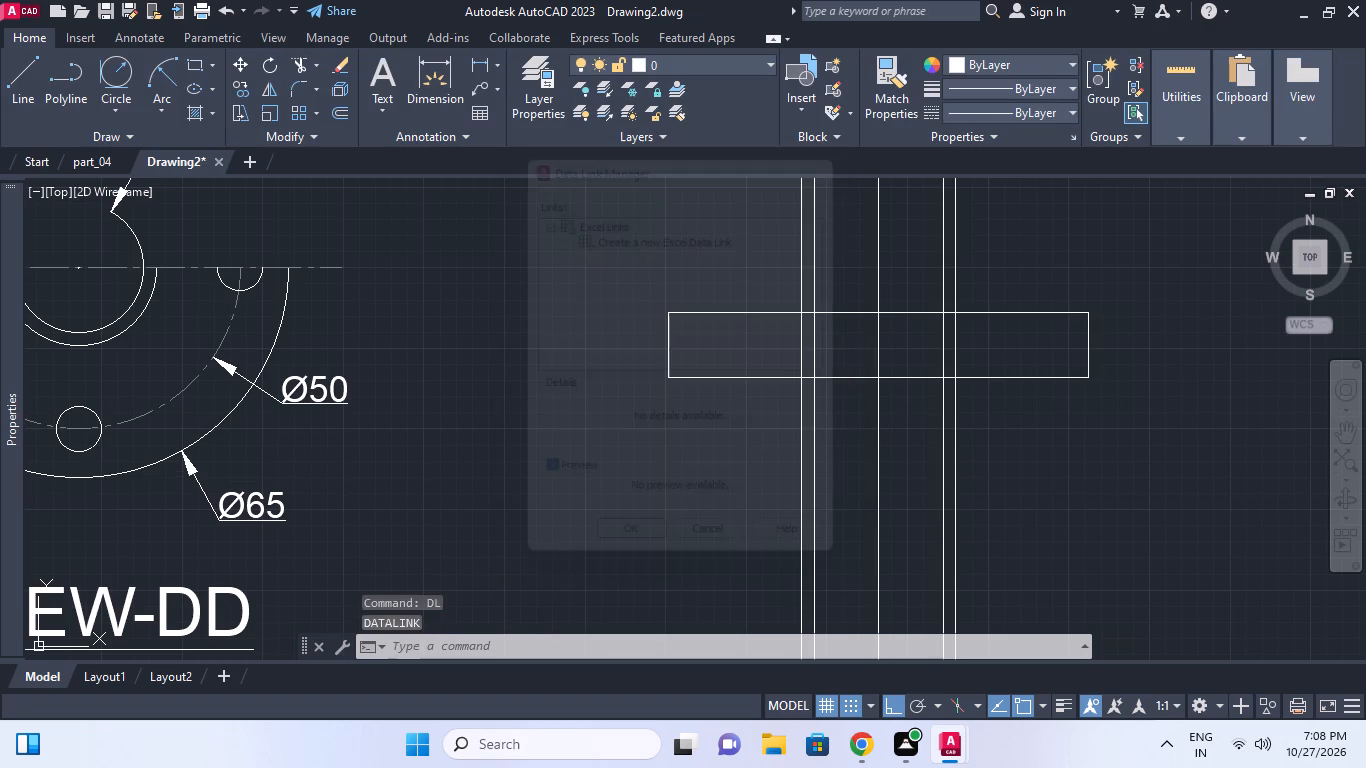
{"action": "type", "text": "DKU"}
{"action": "key", "text": "Escape"}
{"action": "type", "text": "DLI"}
{"action": "key", "text": "space"}
{"action": "scroll", "coordinate": [793, 355], "scroll_direction": "up", "scroll_amount": 2}
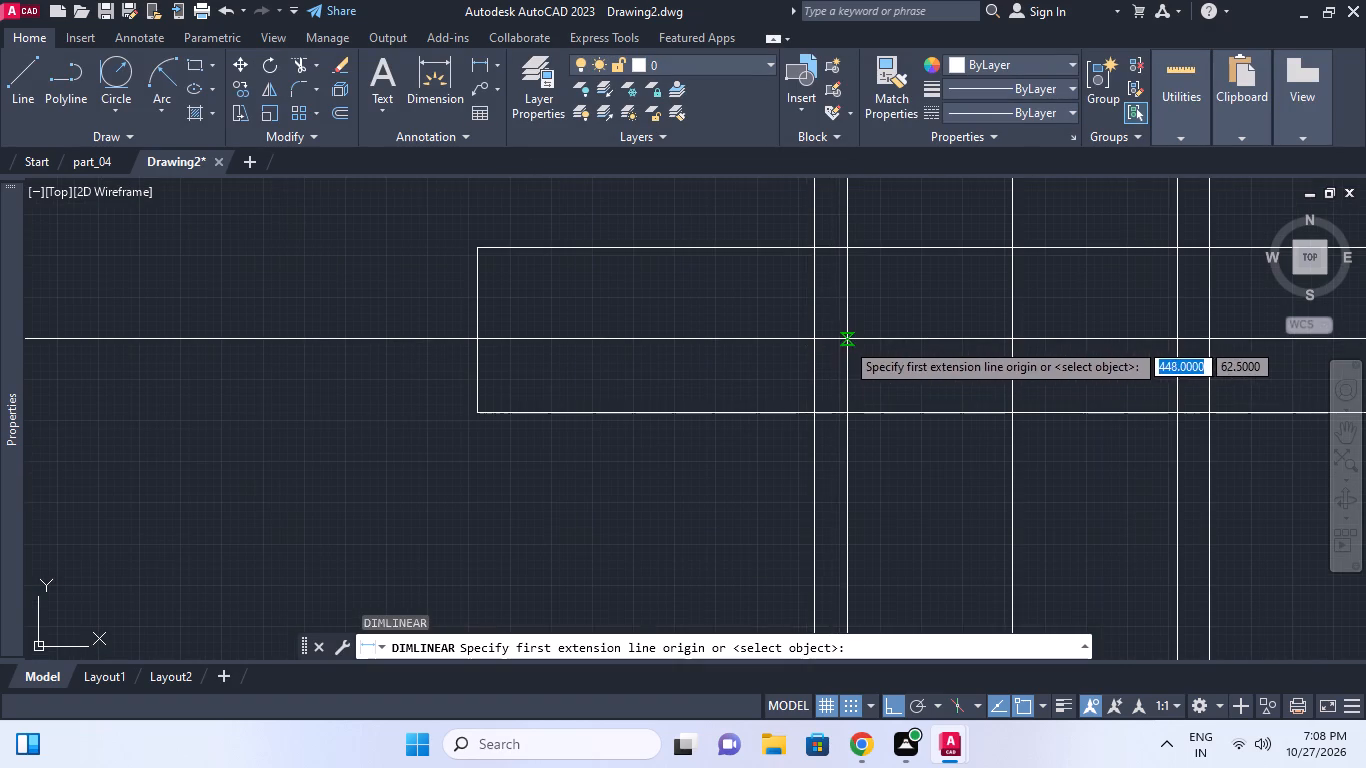
{"action": "left_click", "coordinate": [846, 341]}
{"action": "left_click", "coordinate": [810, 344]}
{"action": "key", "text": "Escape"}
{"action": "key", "text": "space"}
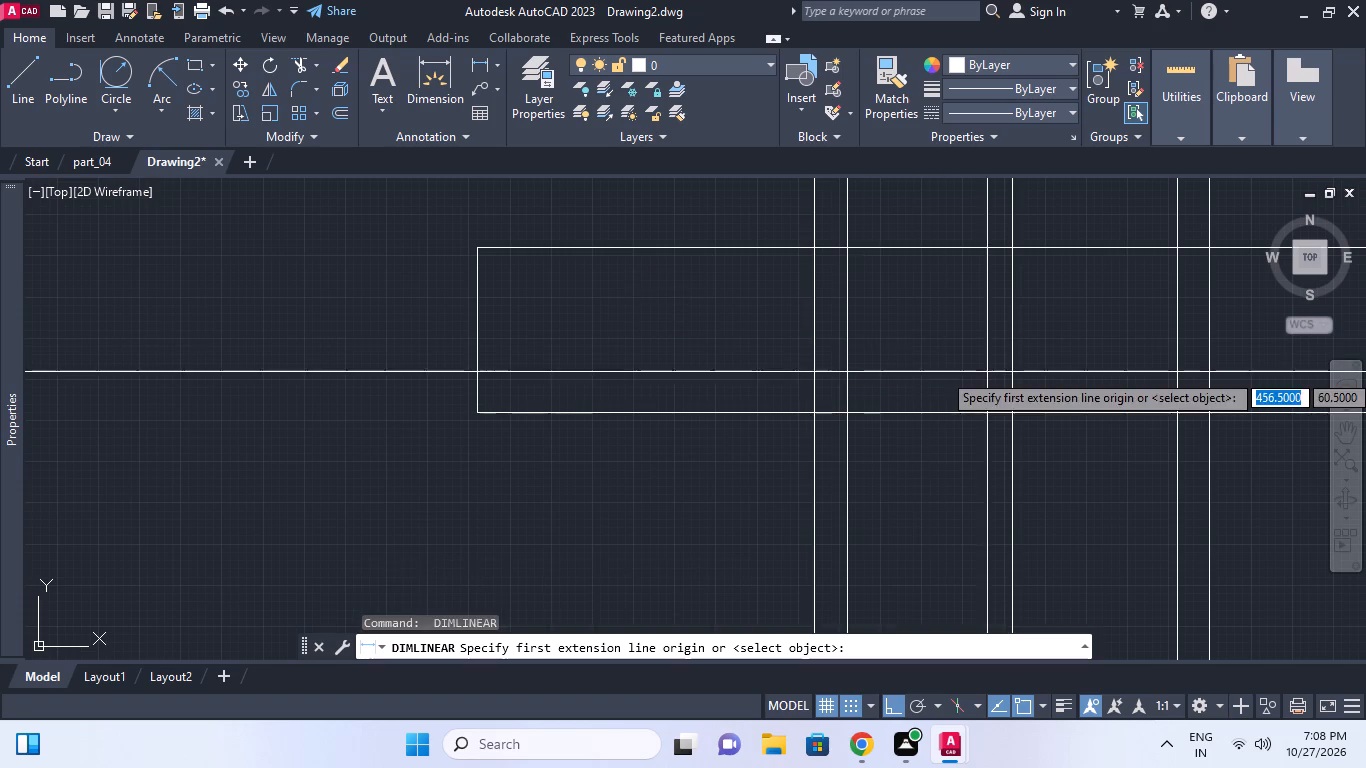
{"action": "middle_click_drag", "start_coordinate": [967, 372], "coordinate": [807, 372]}
{"action": "left_click", "coordinate": [1019, 347]}
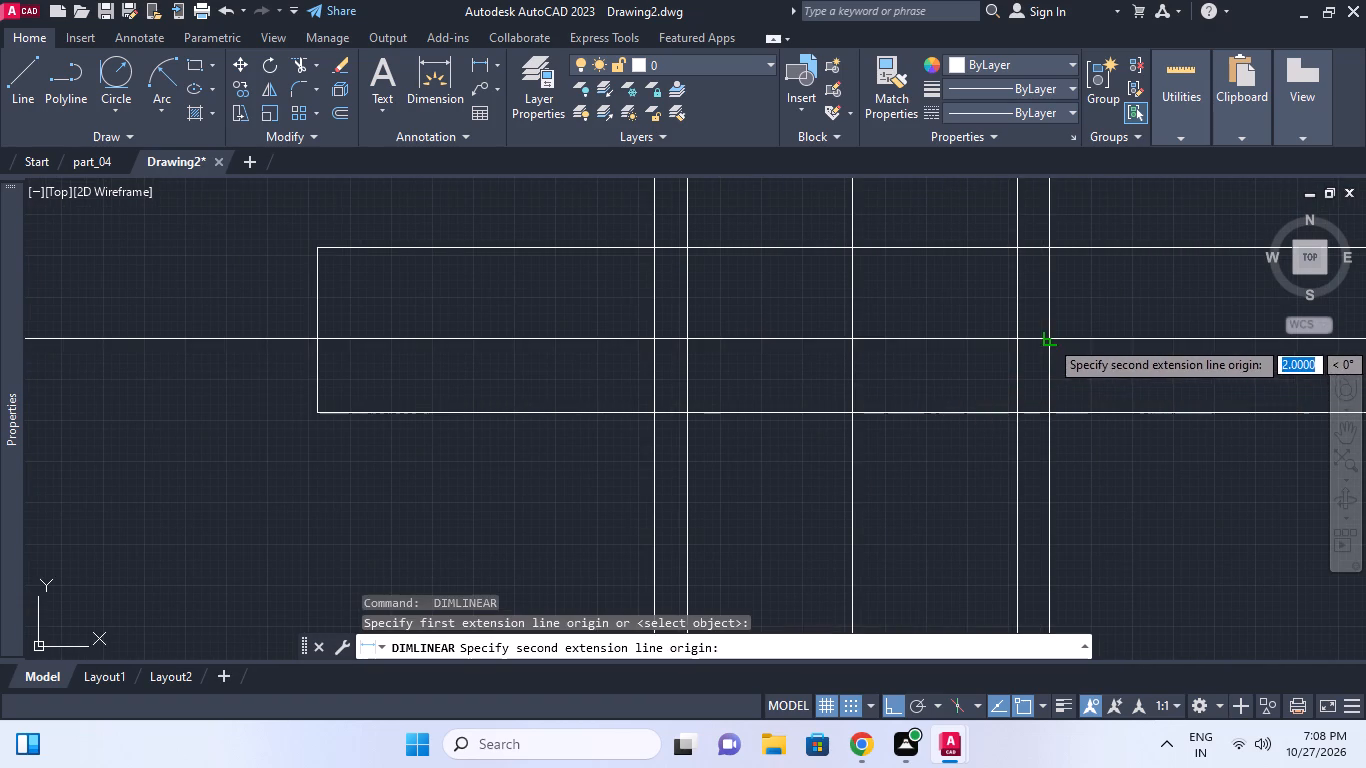
{"action": "left_click", "coordinate": [1049, 339]}
{"action": "key", "text": "Escape"}
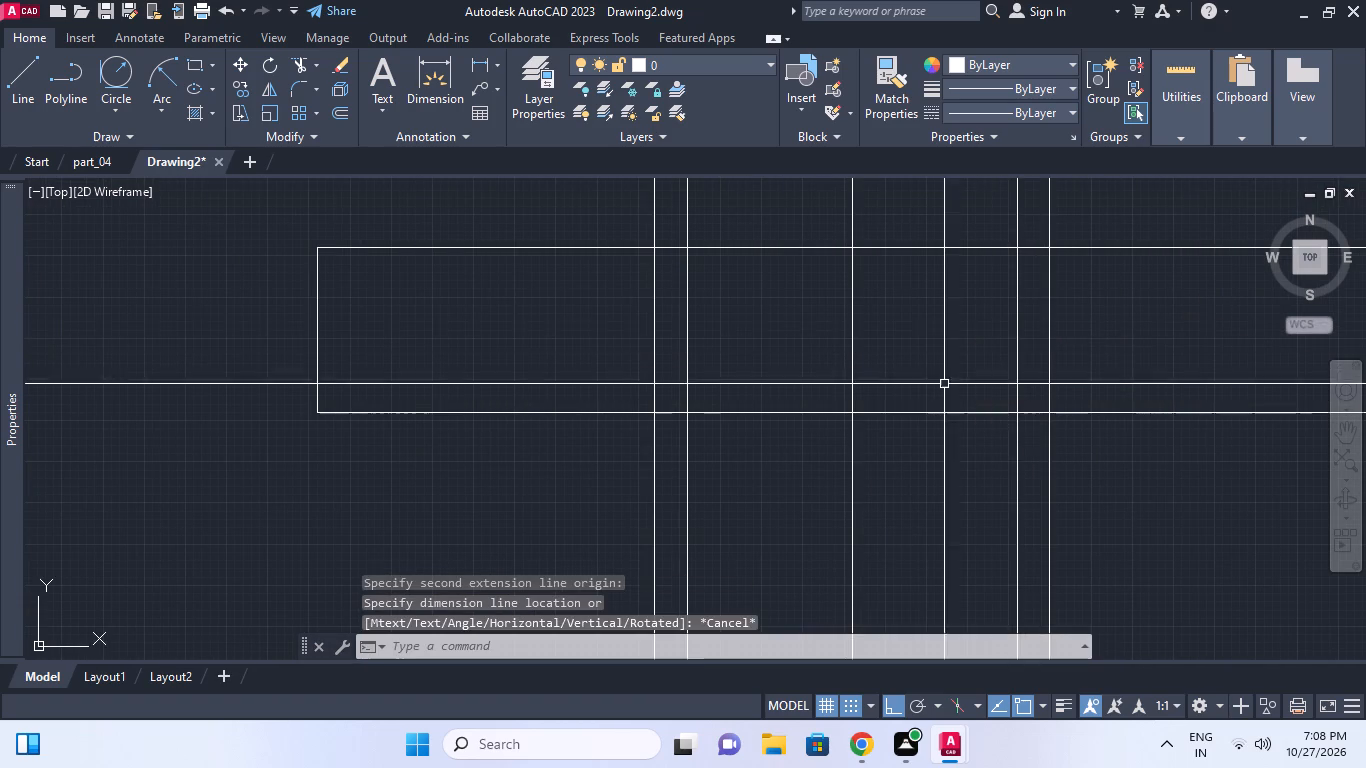
{"action": "scroll", "coordinate": [939, 385], "scroll_direction": "down", "scroll_amount": 1}
{"action": "middle_click_drag", "start_coordinate": [933, 407], "coordinate": [888, 353]}
{"action": "scroll", "coordinate": [932, 407], "scroll_direction": "down", "scroll_amount": 1}
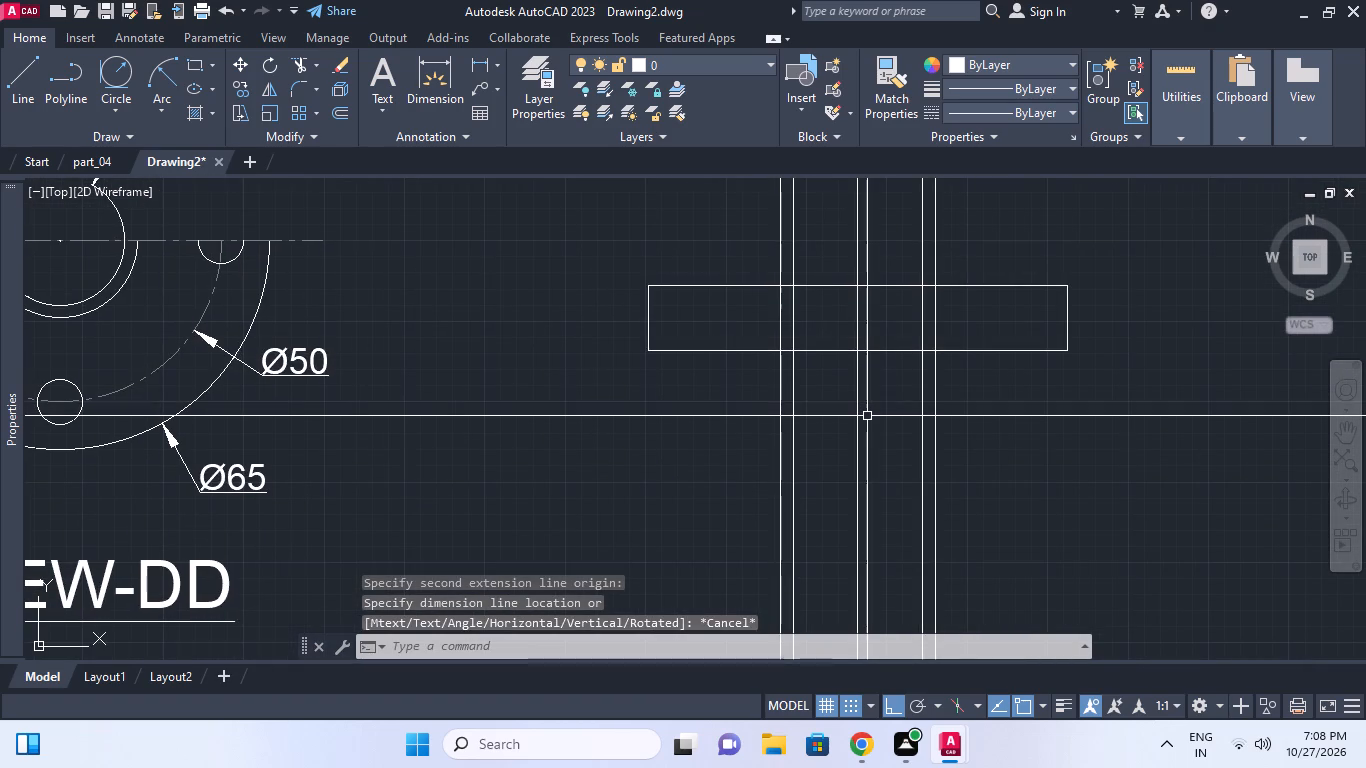
{"action": "scroll", "coordinate": [867, 416], "scroll_direction": "down", "scroll_amount": 1}
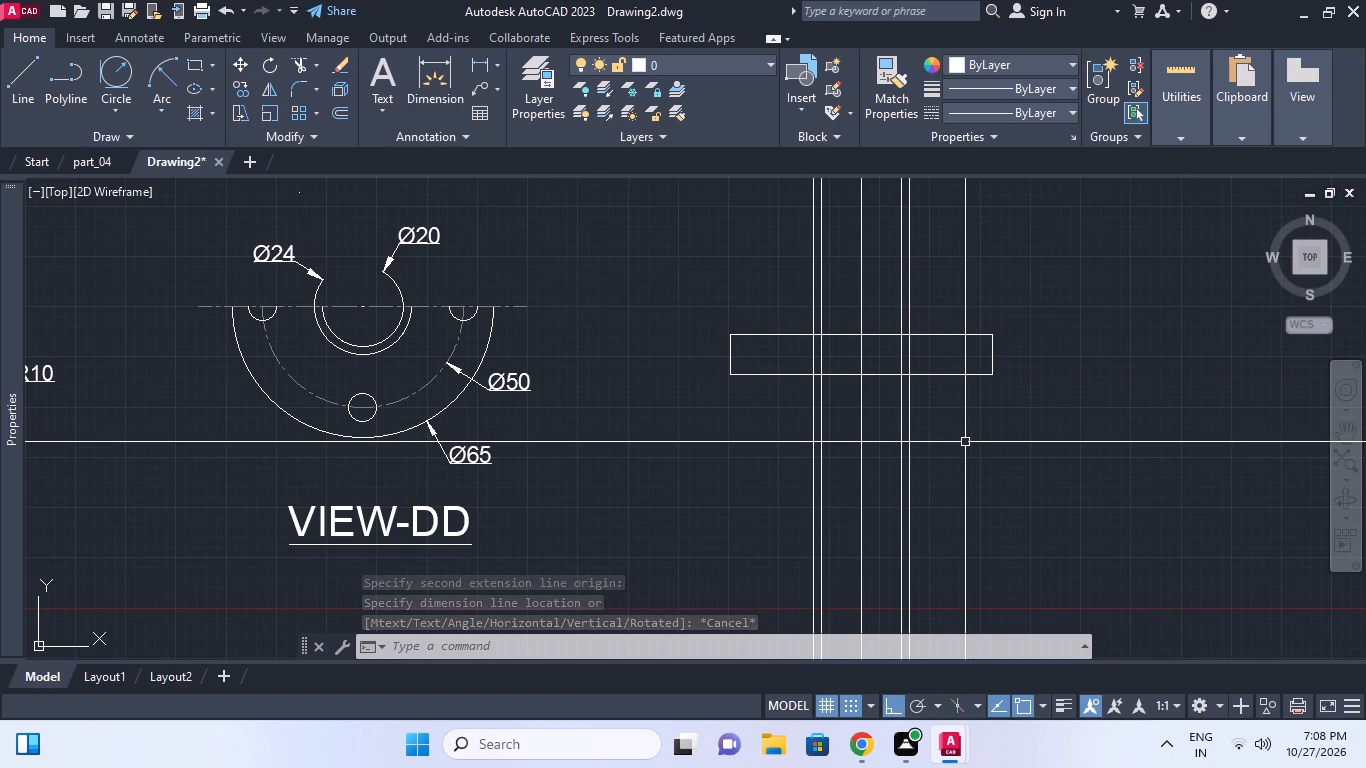
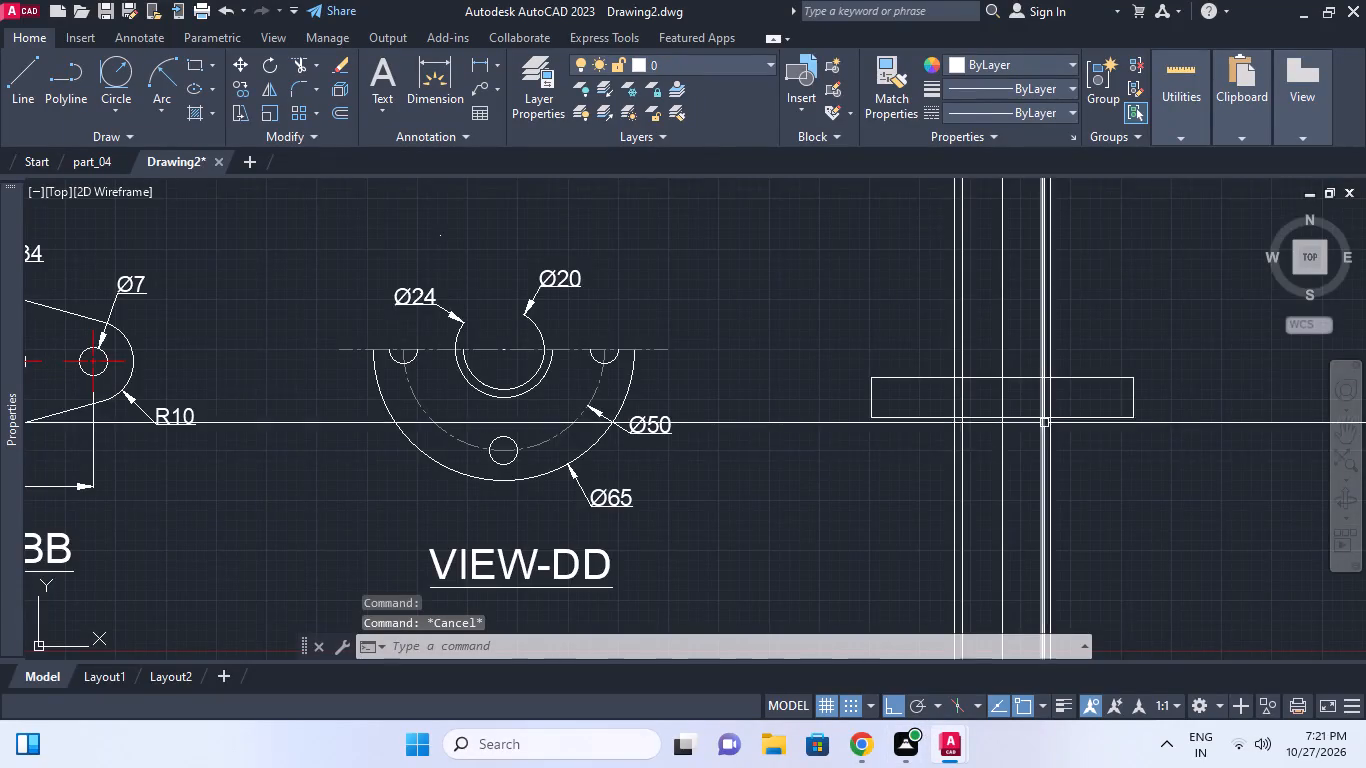
Turn on command history logging with the LOGFILEON command.
{"action": "middle_click_drag", "start_coordinate": [987, 457], "coordinate": [820, 468]}
{"action": "middle_click_drag", "start_coordinate": [1002, 441], "coordinate": [936, 479]}
{"action": "key", "text": "Escape"}
{"action": "middle_click_drag", "start_coordinate": [830, 423], "coordinate": [856, 488]}
{"action": "middle_click", "coordinate": [835, 491]}
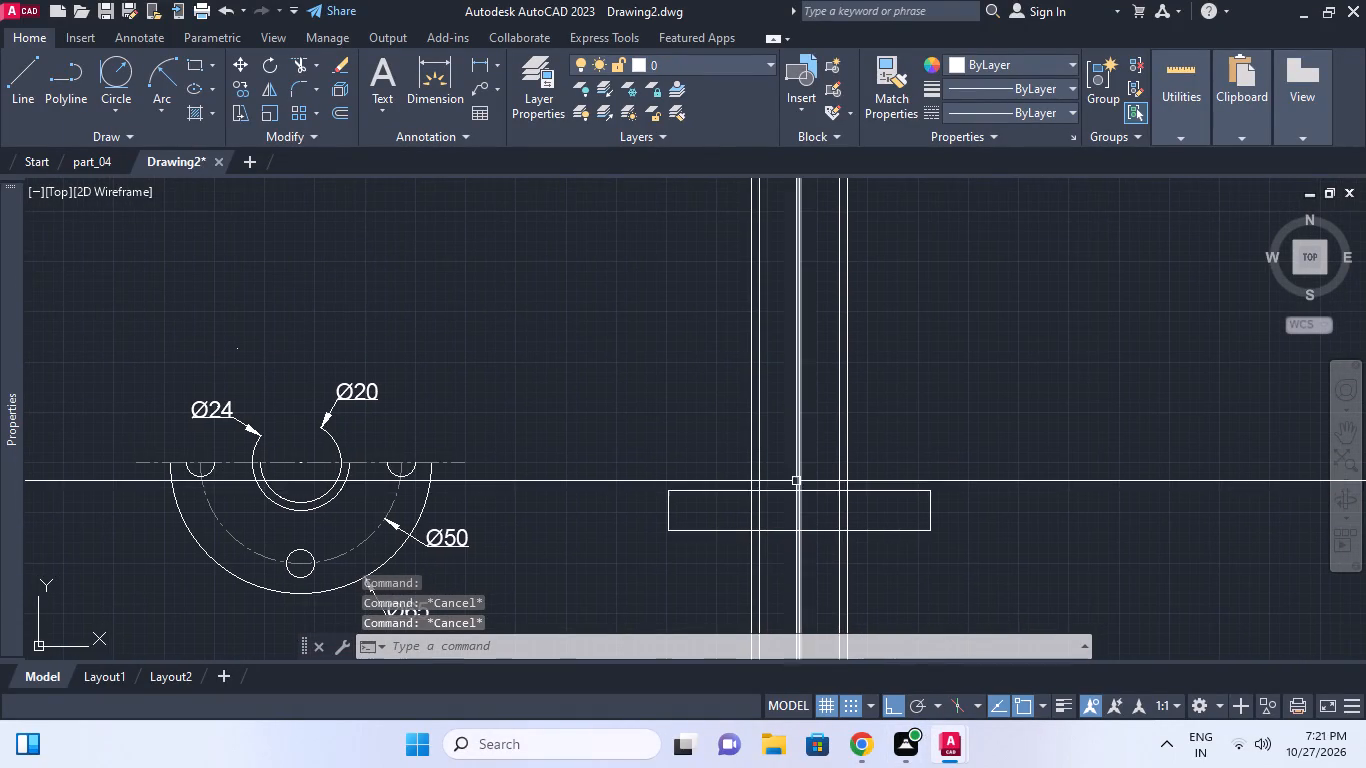
{"action": "key", "text": "Escape"}
{"action": "type", "text": "LOF"}
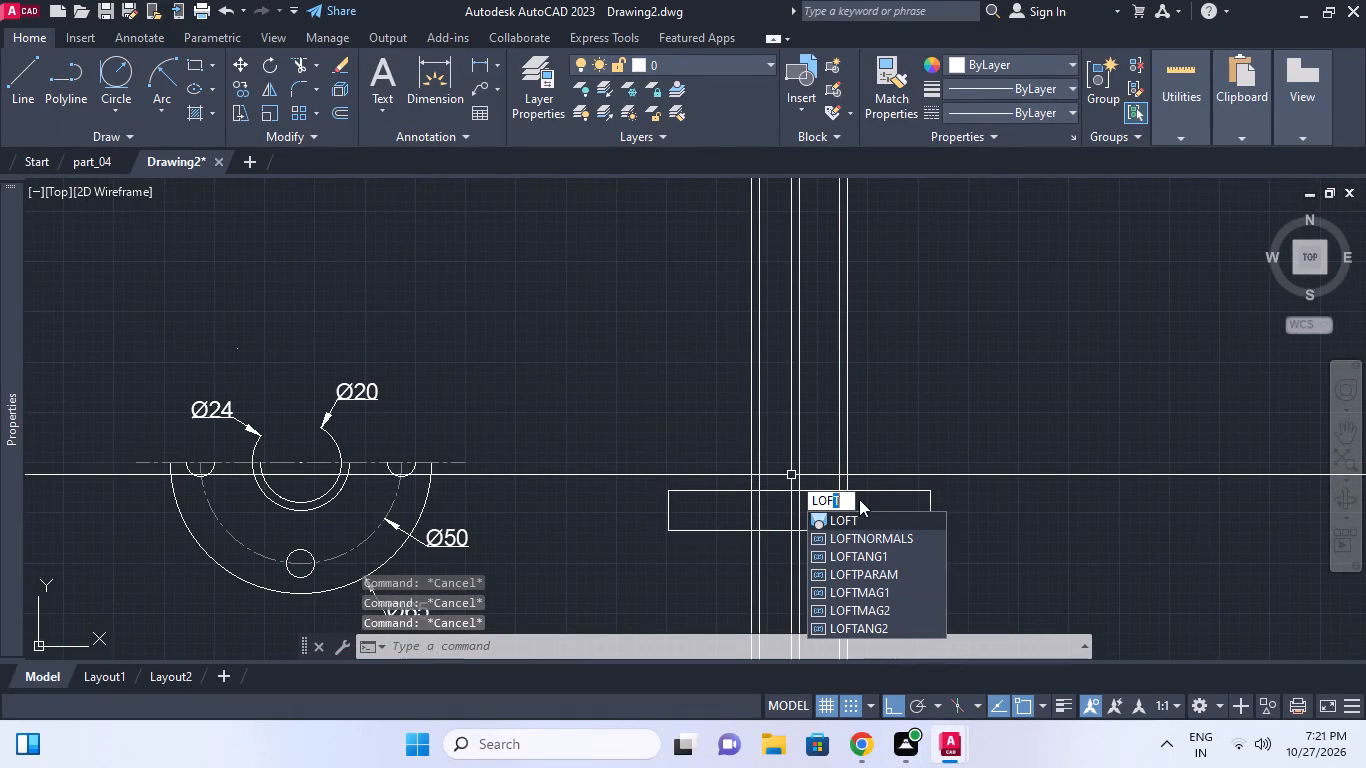
{"action": "key", "text": "BackSpace"}
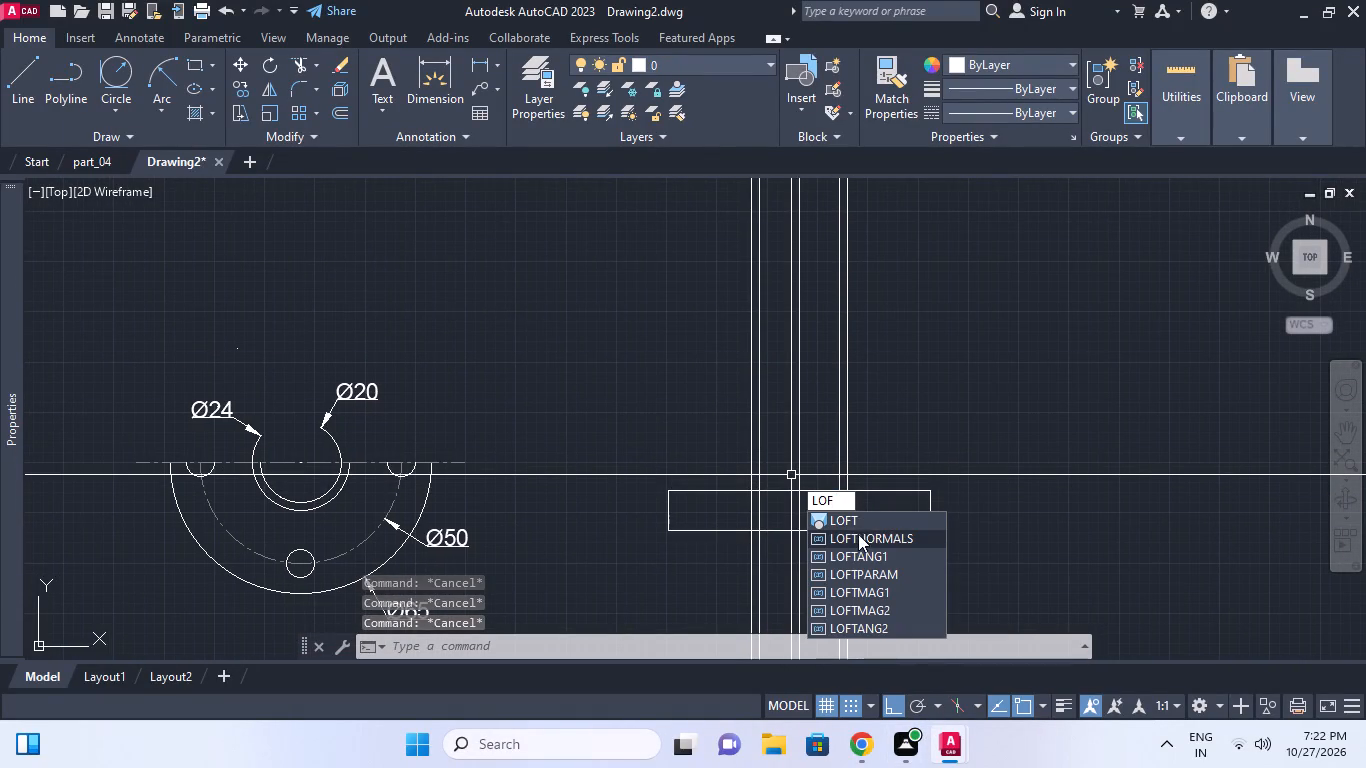
{"action": "key", "text": "BackSpace"}
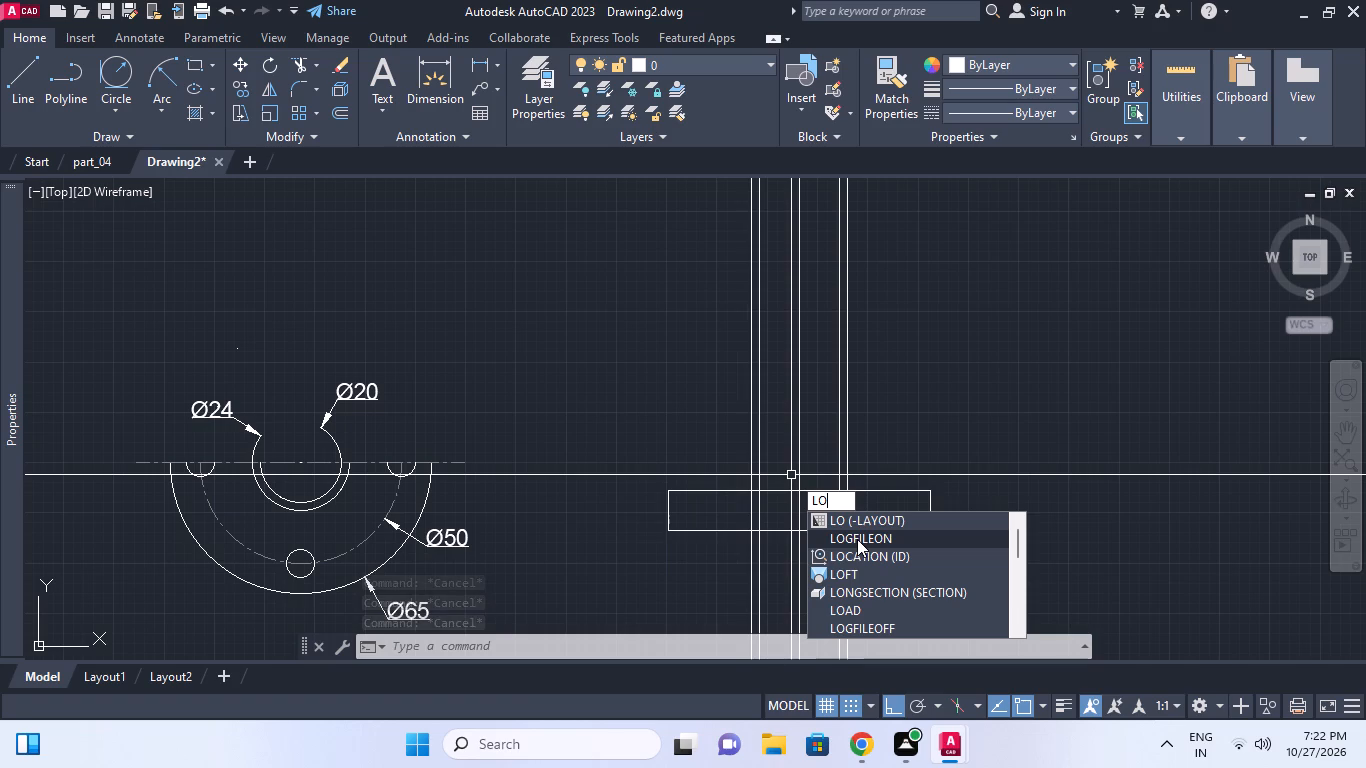
{"action": "type", "text": "GF"}
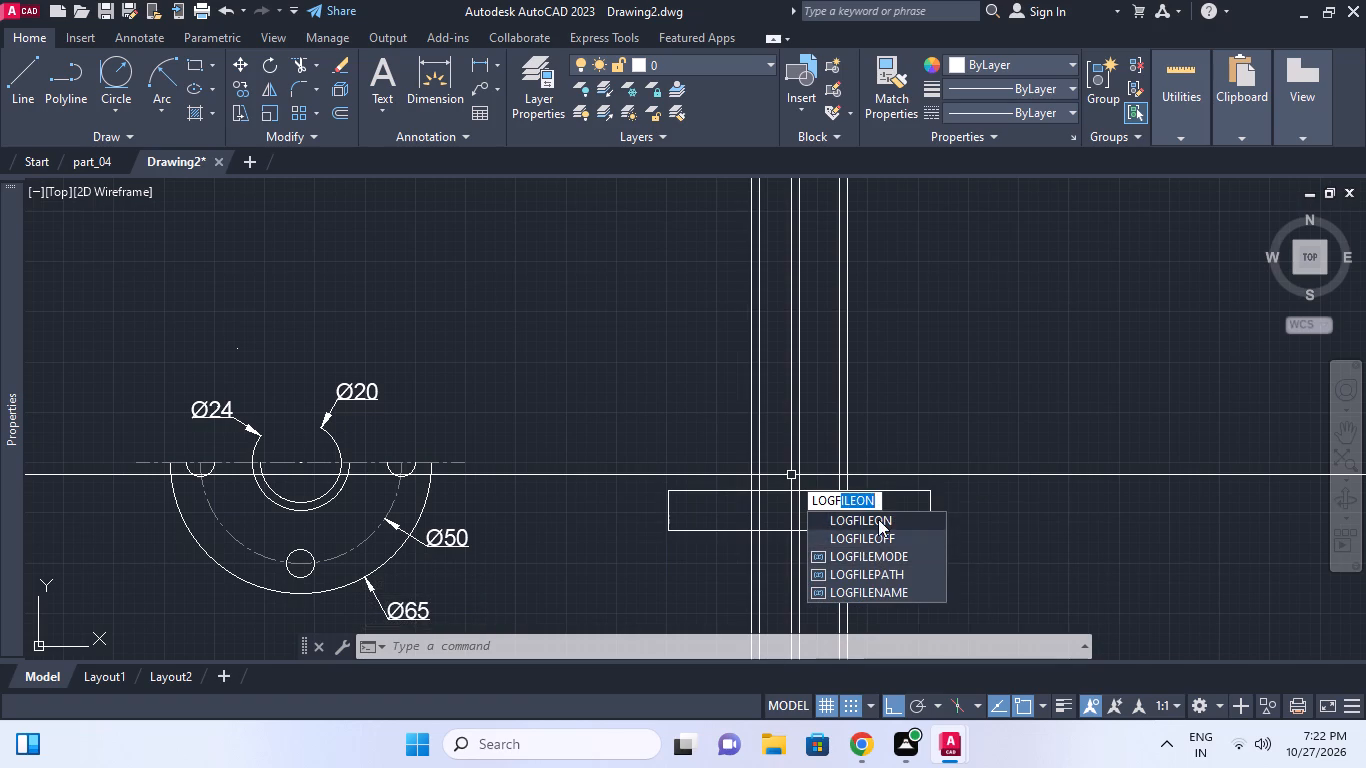
{"action": "left_click", "coordinate": [878, 519]}
Erase the central vertical construction line and its offset copies crossing the side-section rectangle beside VIEW-DD.
{"action": "middle_click_drag", "start_coordinate": [886, 522], "coordinate": [910, 492]}
{"action": "scroll", "coordinate": [839, 471], "scroll_direction": "up", "scroll_amount": 1}
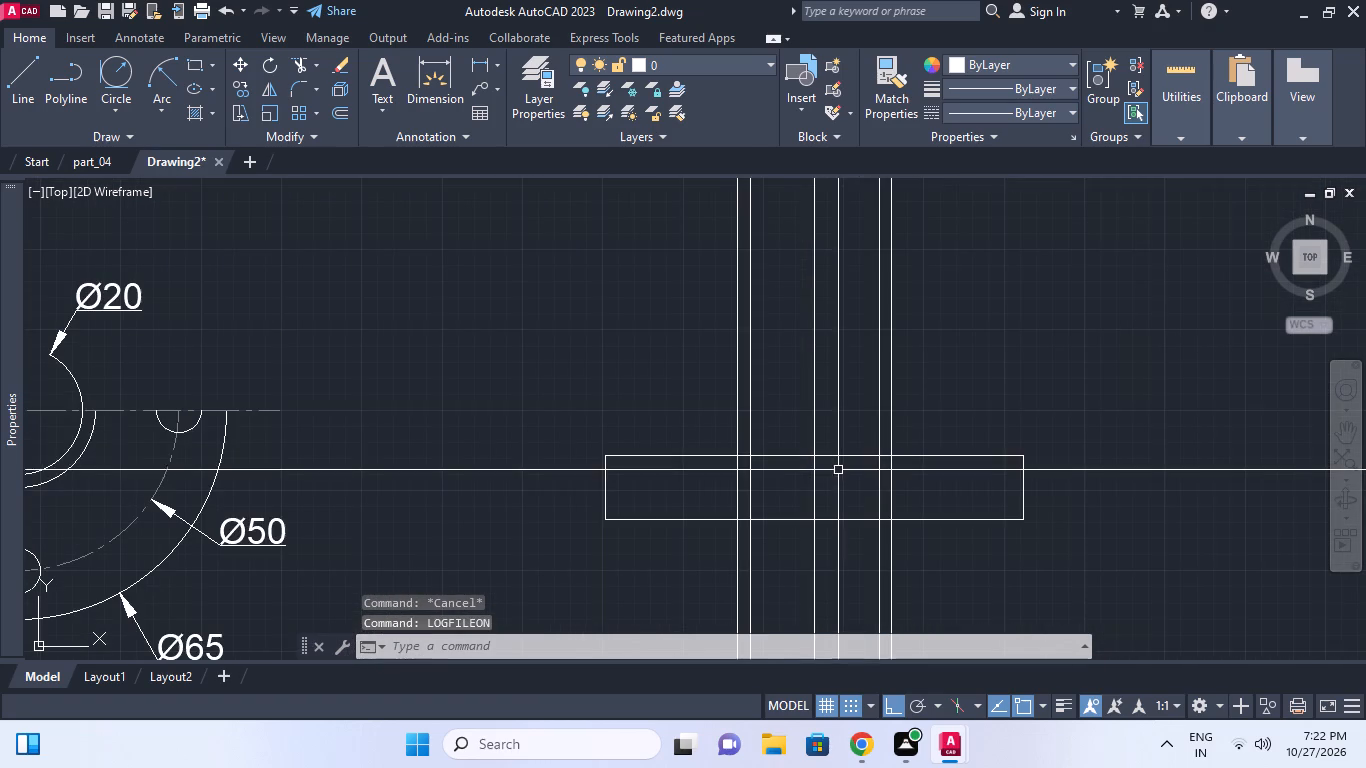
{"action": "middle_click_drag", "start_coordinate": [834, 478], "coordinate": [845, 456]}
{"action": "key", "text": "Escape"}
{"action": "left_click", "coordinate": [989, 367]}
{"action": "left_click", "coordinate": [644, 262]}
{"action": "key", "text": "e"}
{"action": "key", "text": "space"}
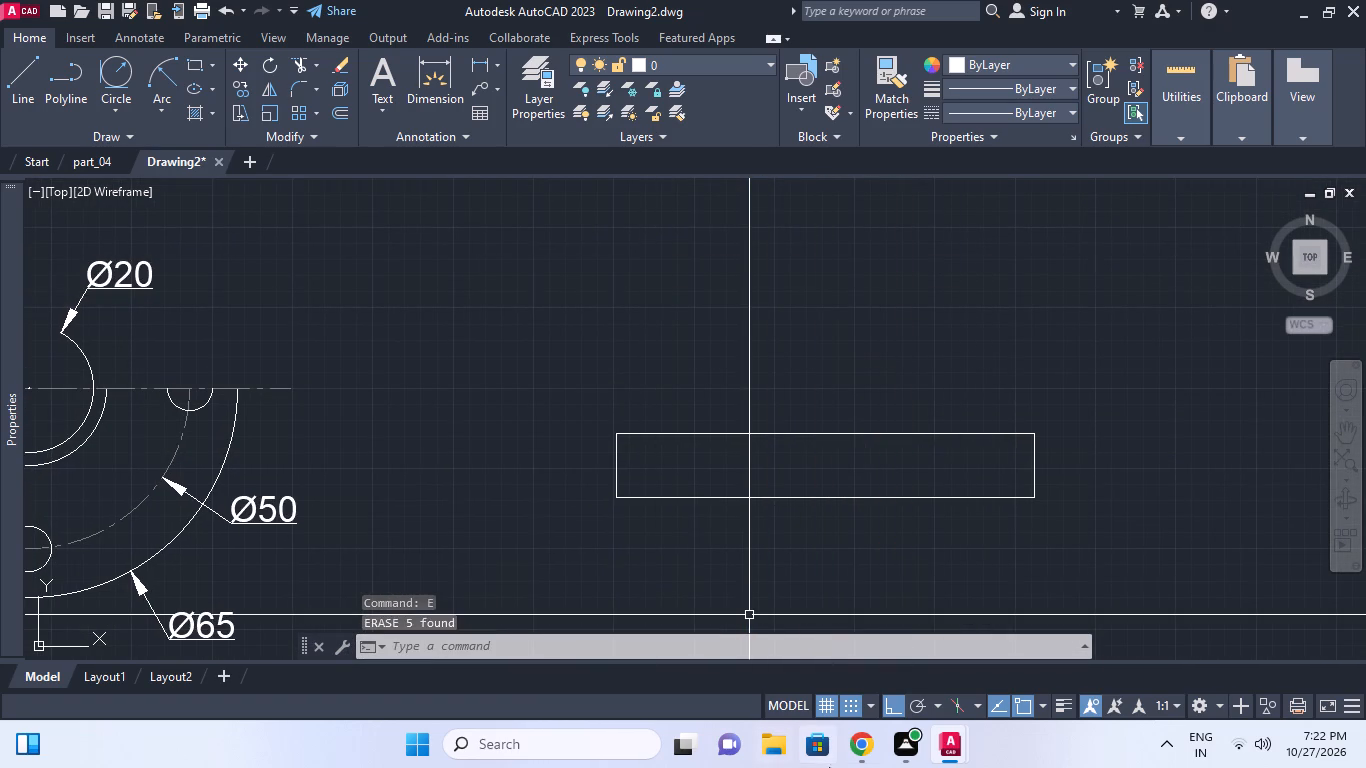
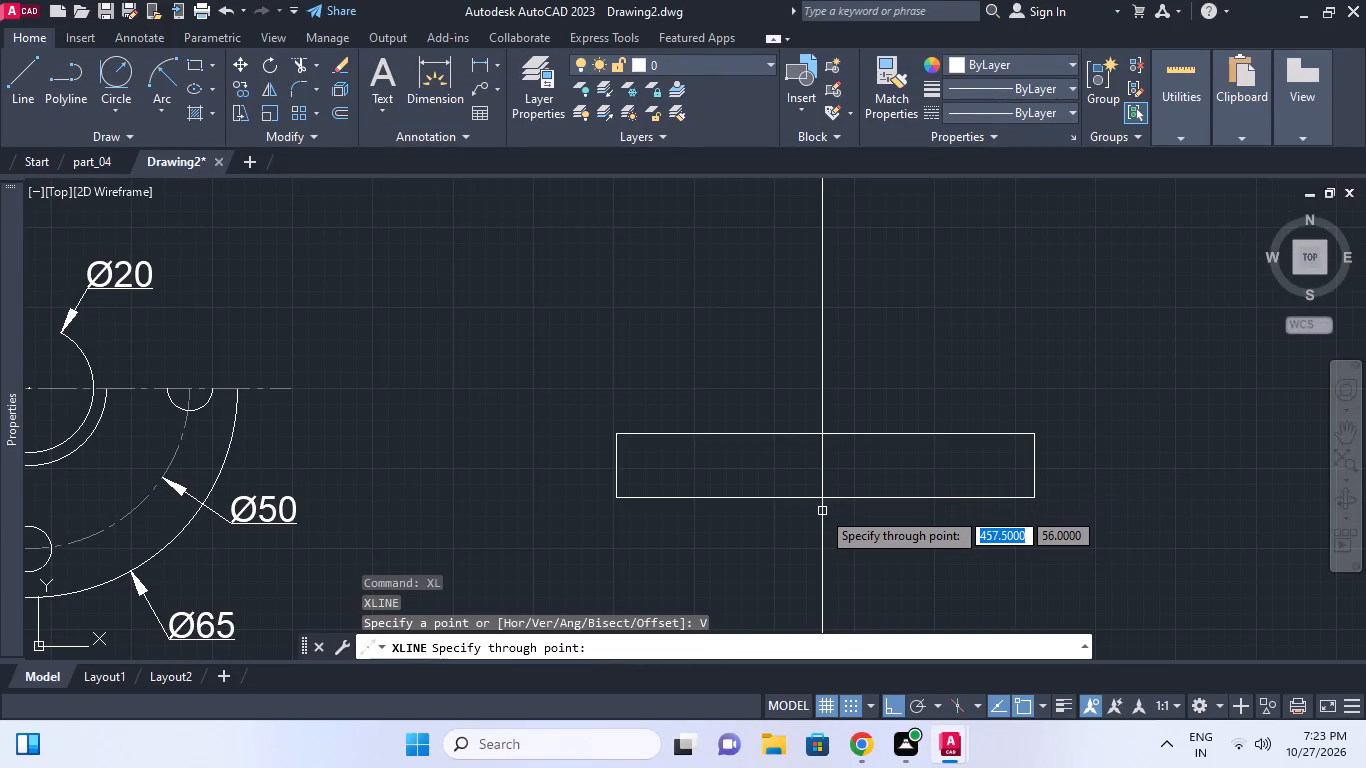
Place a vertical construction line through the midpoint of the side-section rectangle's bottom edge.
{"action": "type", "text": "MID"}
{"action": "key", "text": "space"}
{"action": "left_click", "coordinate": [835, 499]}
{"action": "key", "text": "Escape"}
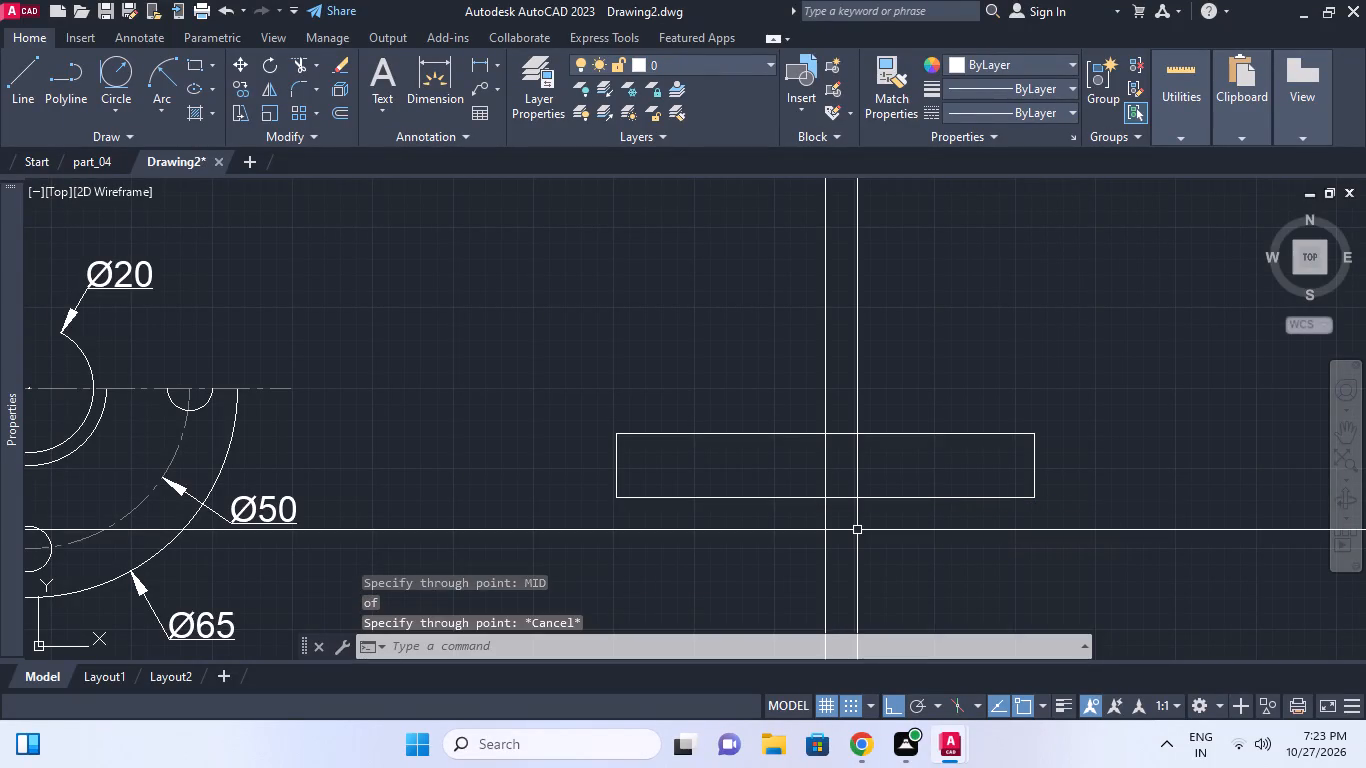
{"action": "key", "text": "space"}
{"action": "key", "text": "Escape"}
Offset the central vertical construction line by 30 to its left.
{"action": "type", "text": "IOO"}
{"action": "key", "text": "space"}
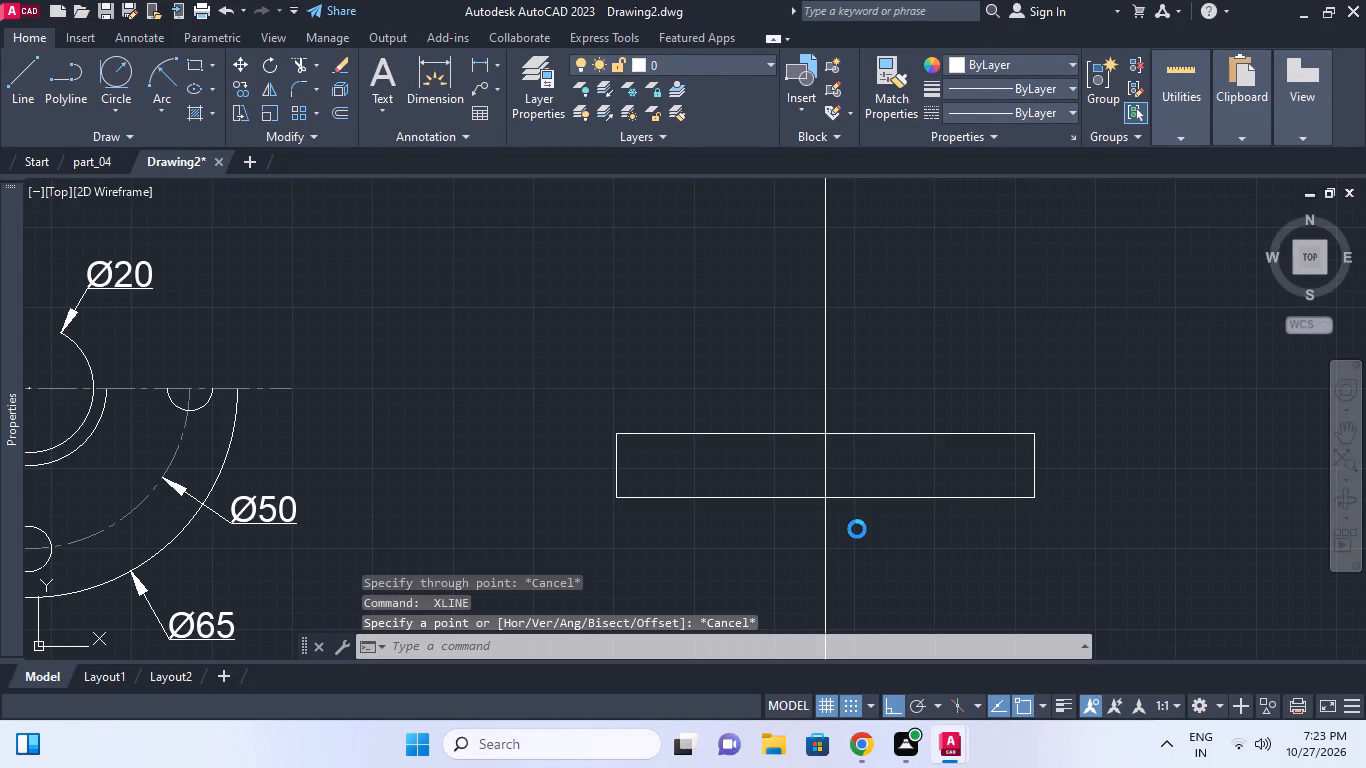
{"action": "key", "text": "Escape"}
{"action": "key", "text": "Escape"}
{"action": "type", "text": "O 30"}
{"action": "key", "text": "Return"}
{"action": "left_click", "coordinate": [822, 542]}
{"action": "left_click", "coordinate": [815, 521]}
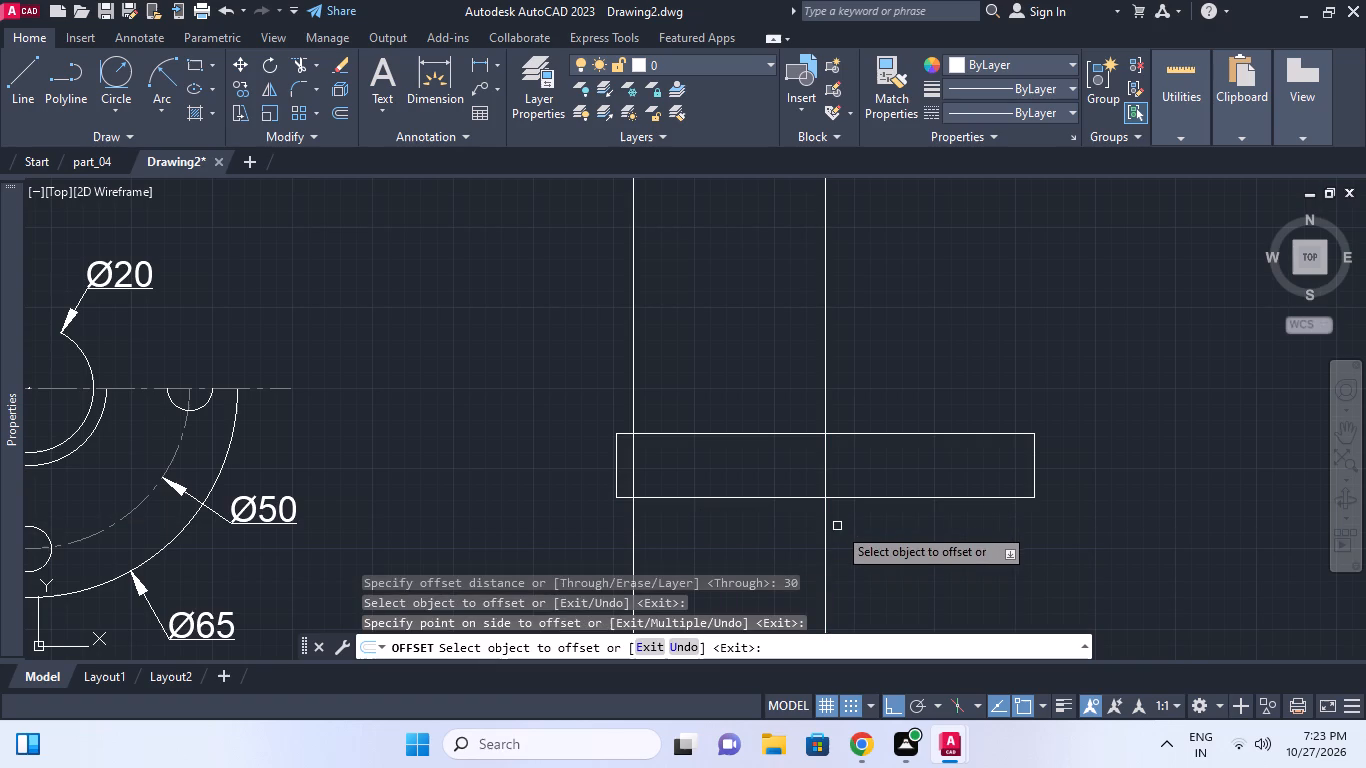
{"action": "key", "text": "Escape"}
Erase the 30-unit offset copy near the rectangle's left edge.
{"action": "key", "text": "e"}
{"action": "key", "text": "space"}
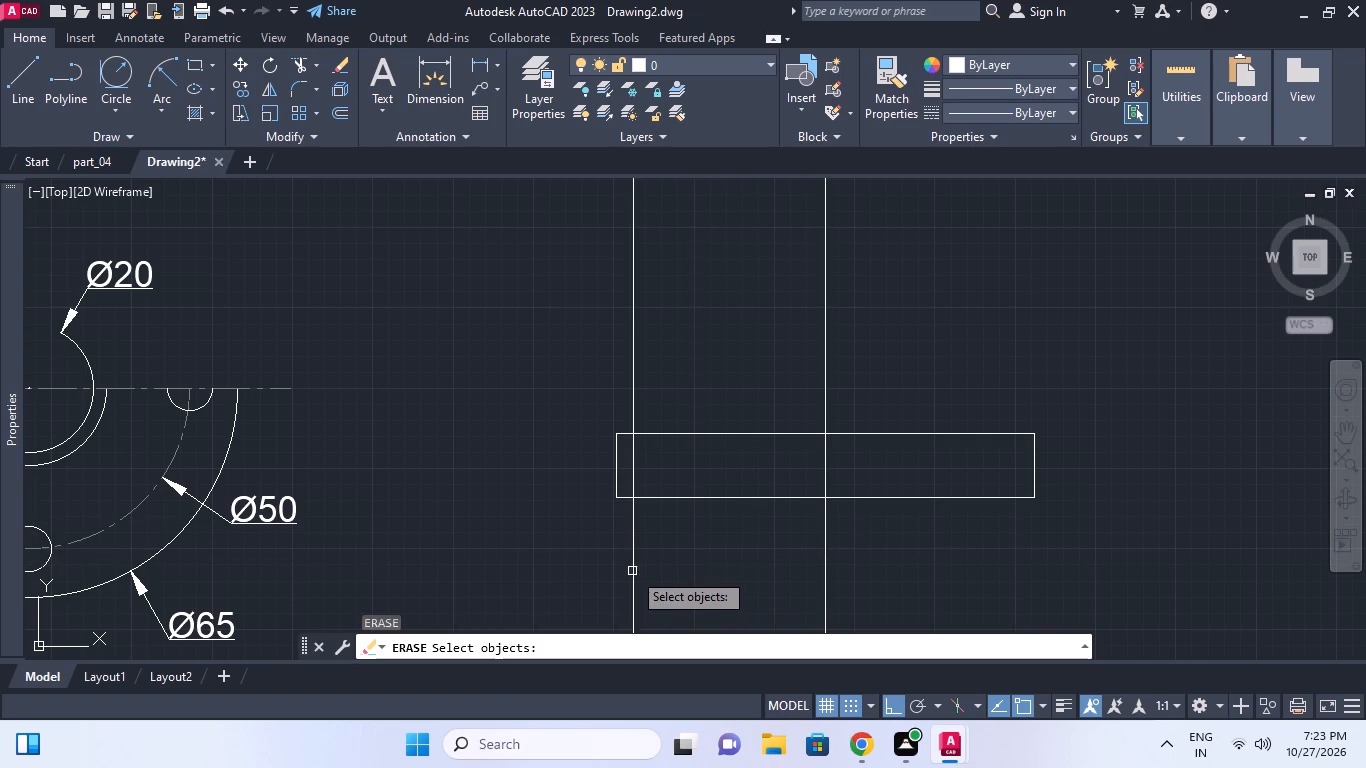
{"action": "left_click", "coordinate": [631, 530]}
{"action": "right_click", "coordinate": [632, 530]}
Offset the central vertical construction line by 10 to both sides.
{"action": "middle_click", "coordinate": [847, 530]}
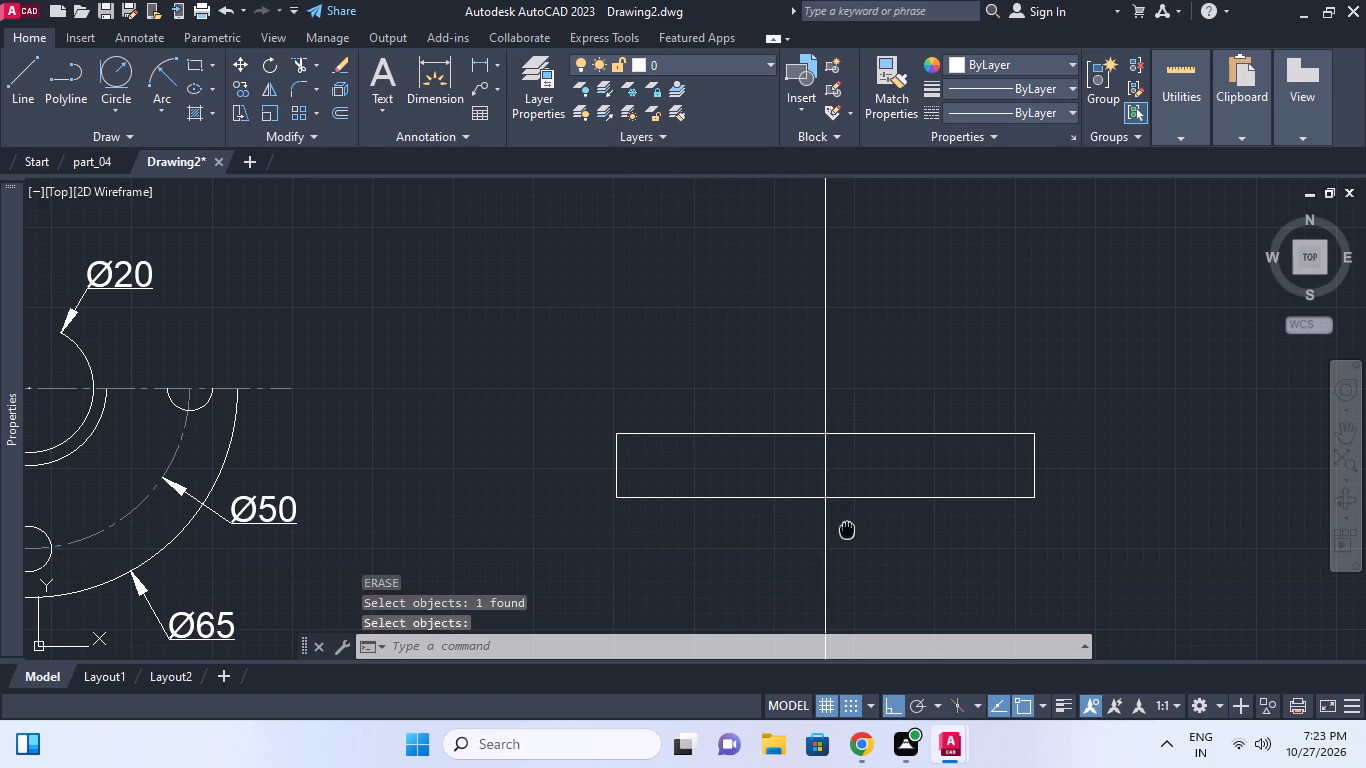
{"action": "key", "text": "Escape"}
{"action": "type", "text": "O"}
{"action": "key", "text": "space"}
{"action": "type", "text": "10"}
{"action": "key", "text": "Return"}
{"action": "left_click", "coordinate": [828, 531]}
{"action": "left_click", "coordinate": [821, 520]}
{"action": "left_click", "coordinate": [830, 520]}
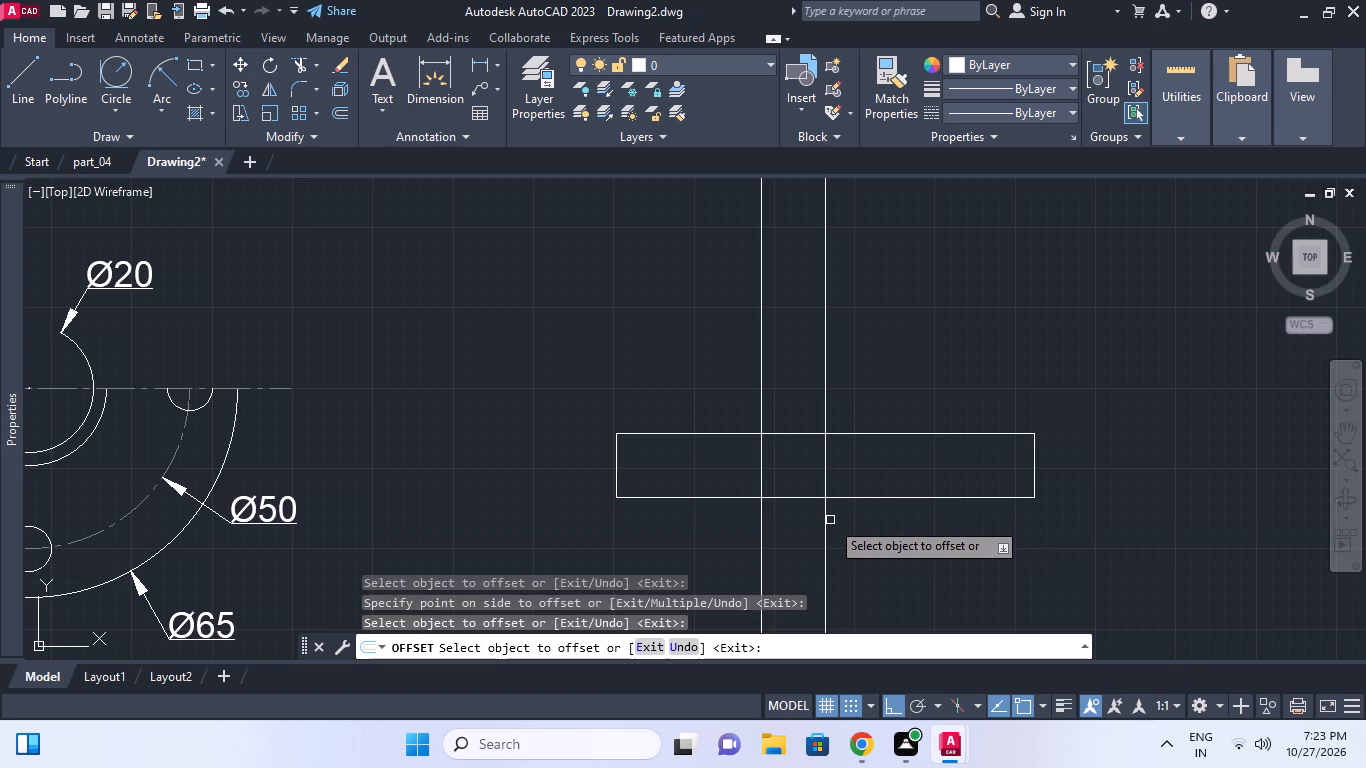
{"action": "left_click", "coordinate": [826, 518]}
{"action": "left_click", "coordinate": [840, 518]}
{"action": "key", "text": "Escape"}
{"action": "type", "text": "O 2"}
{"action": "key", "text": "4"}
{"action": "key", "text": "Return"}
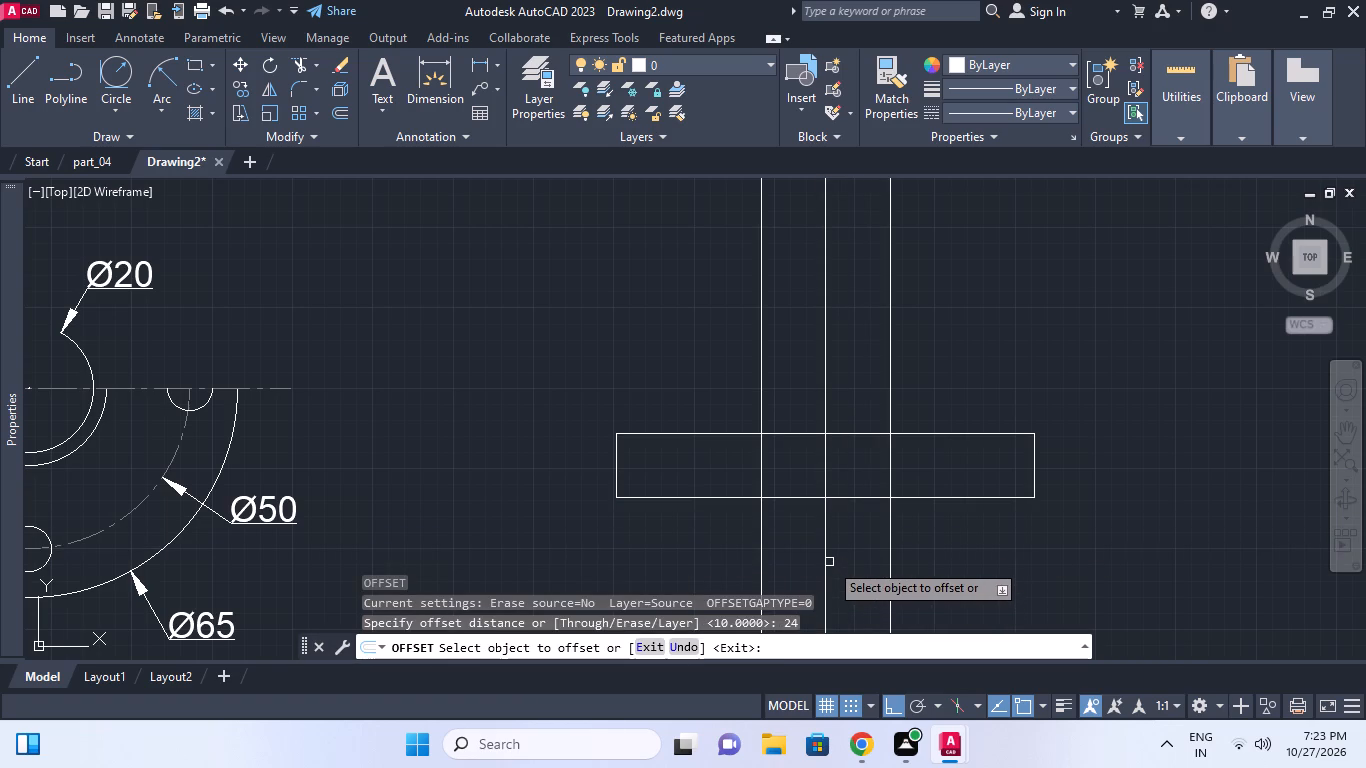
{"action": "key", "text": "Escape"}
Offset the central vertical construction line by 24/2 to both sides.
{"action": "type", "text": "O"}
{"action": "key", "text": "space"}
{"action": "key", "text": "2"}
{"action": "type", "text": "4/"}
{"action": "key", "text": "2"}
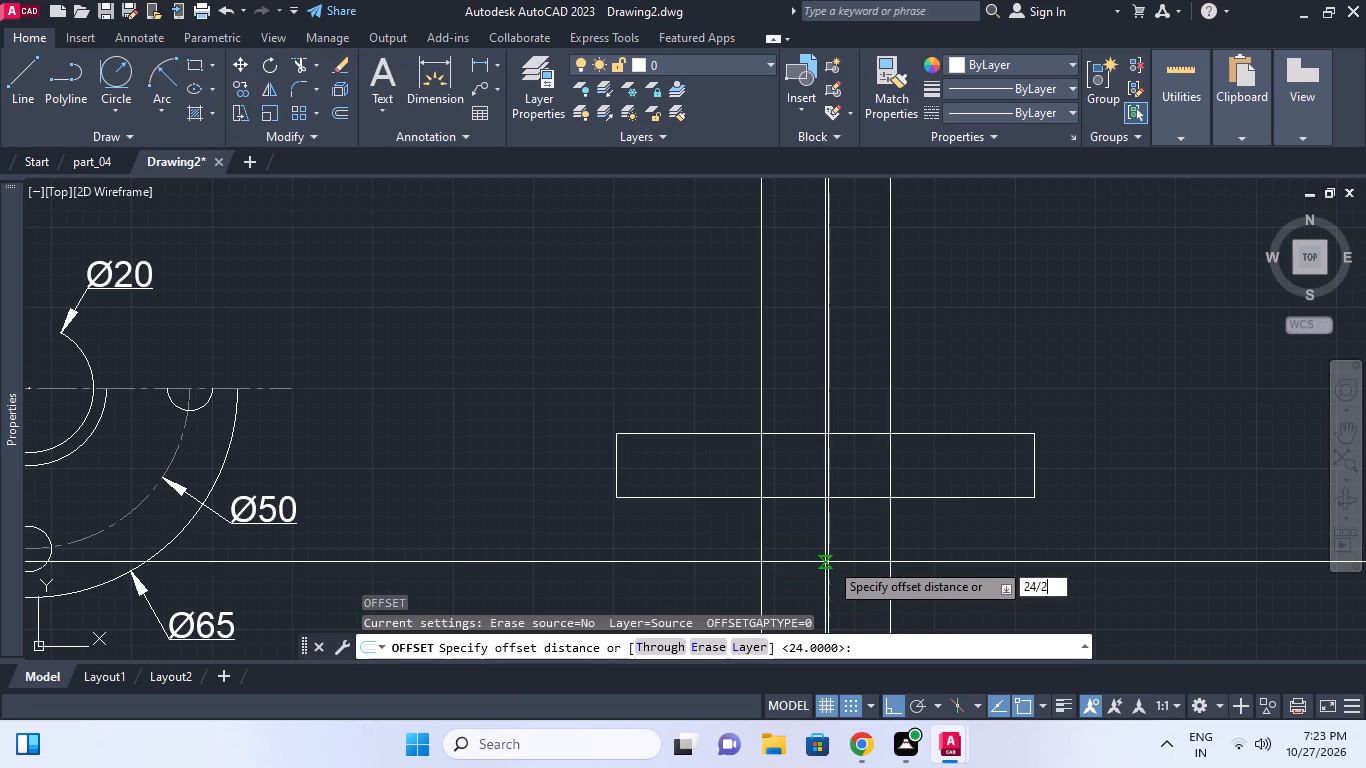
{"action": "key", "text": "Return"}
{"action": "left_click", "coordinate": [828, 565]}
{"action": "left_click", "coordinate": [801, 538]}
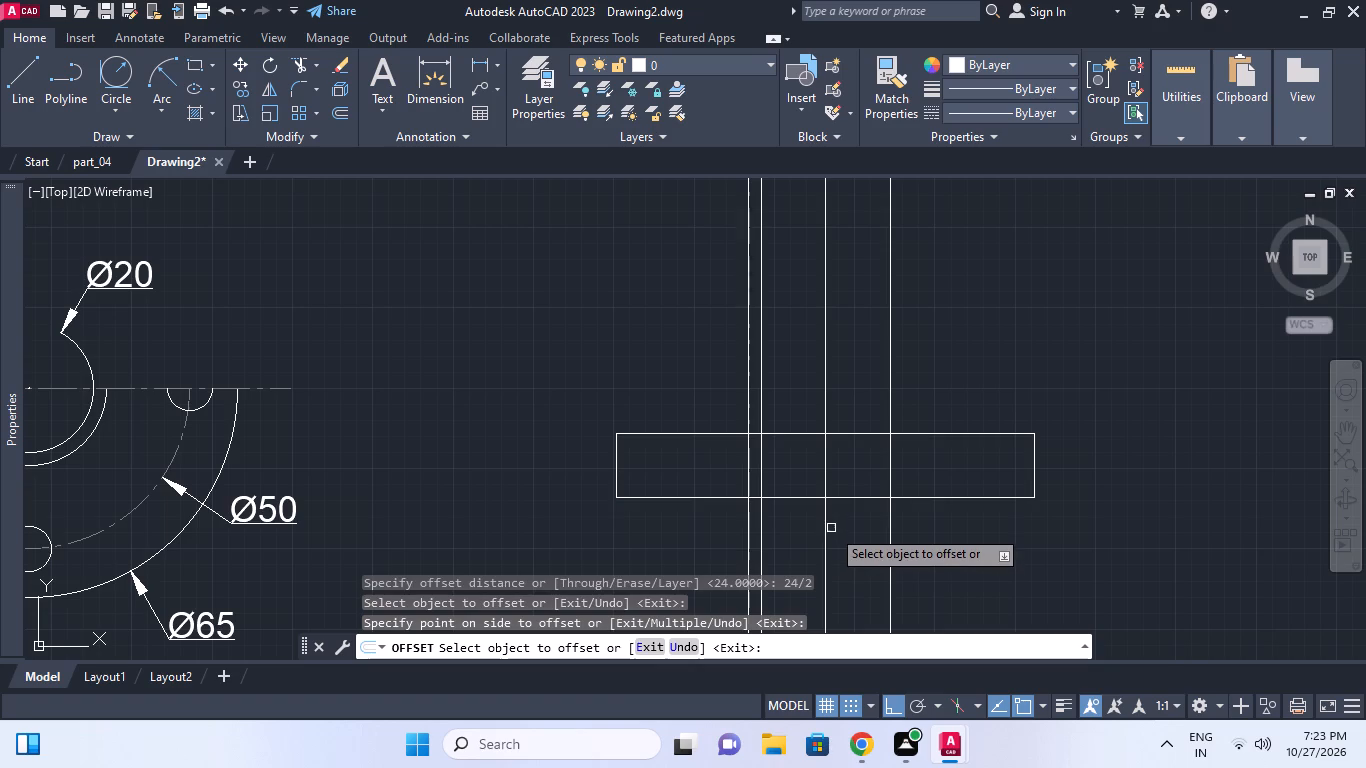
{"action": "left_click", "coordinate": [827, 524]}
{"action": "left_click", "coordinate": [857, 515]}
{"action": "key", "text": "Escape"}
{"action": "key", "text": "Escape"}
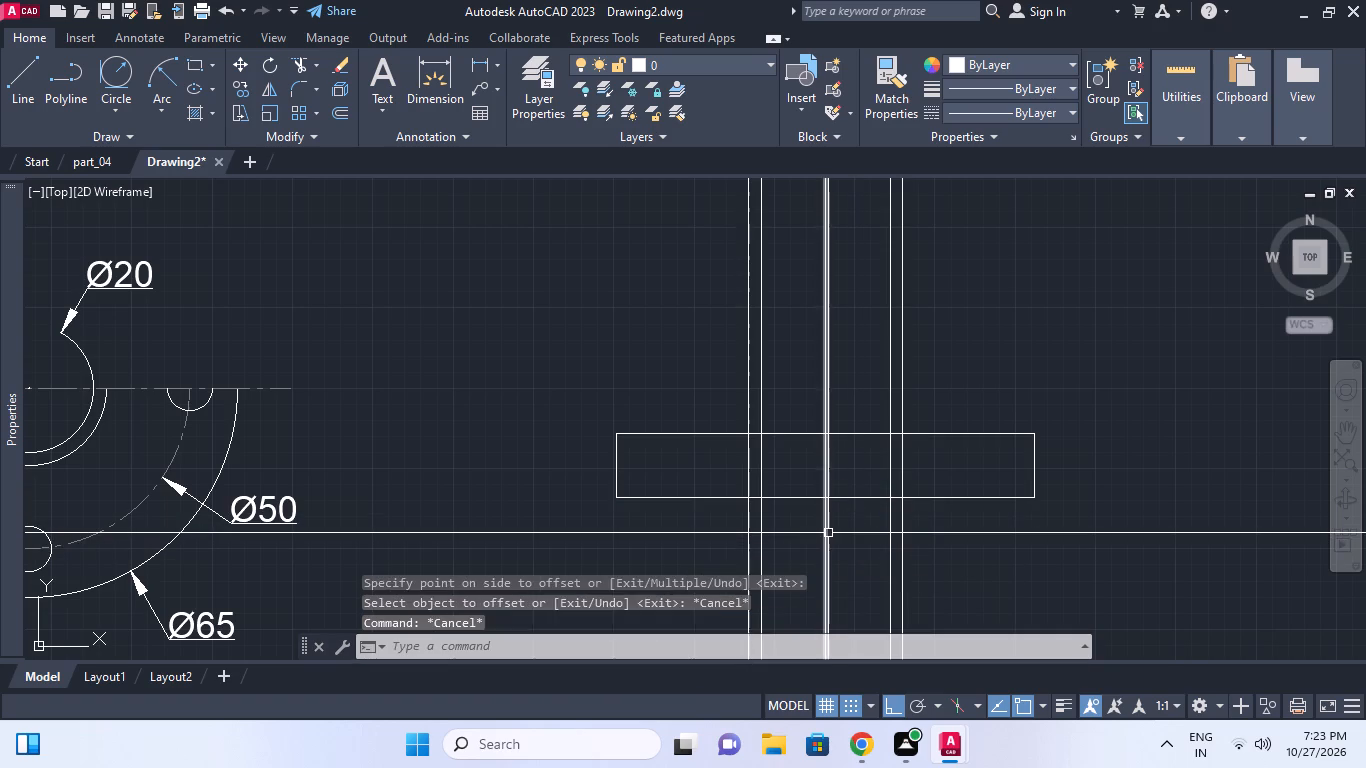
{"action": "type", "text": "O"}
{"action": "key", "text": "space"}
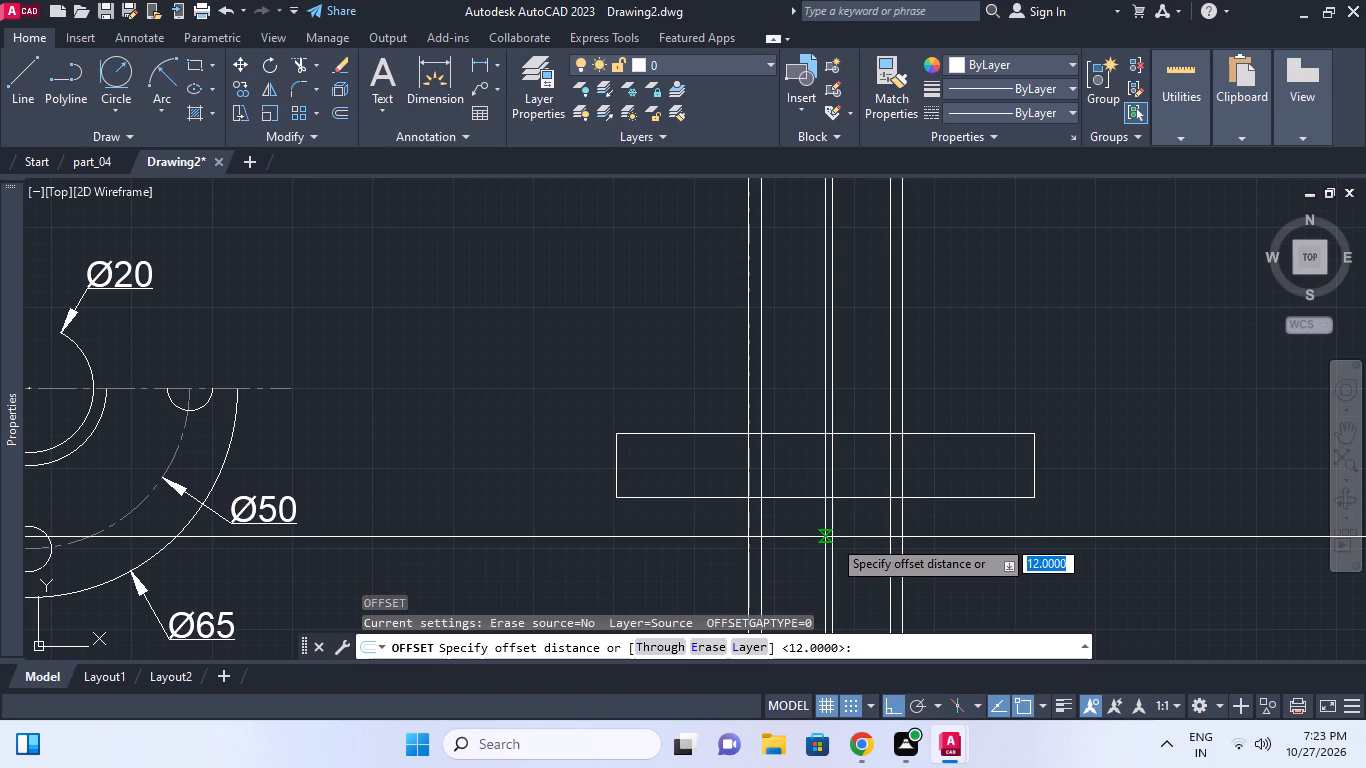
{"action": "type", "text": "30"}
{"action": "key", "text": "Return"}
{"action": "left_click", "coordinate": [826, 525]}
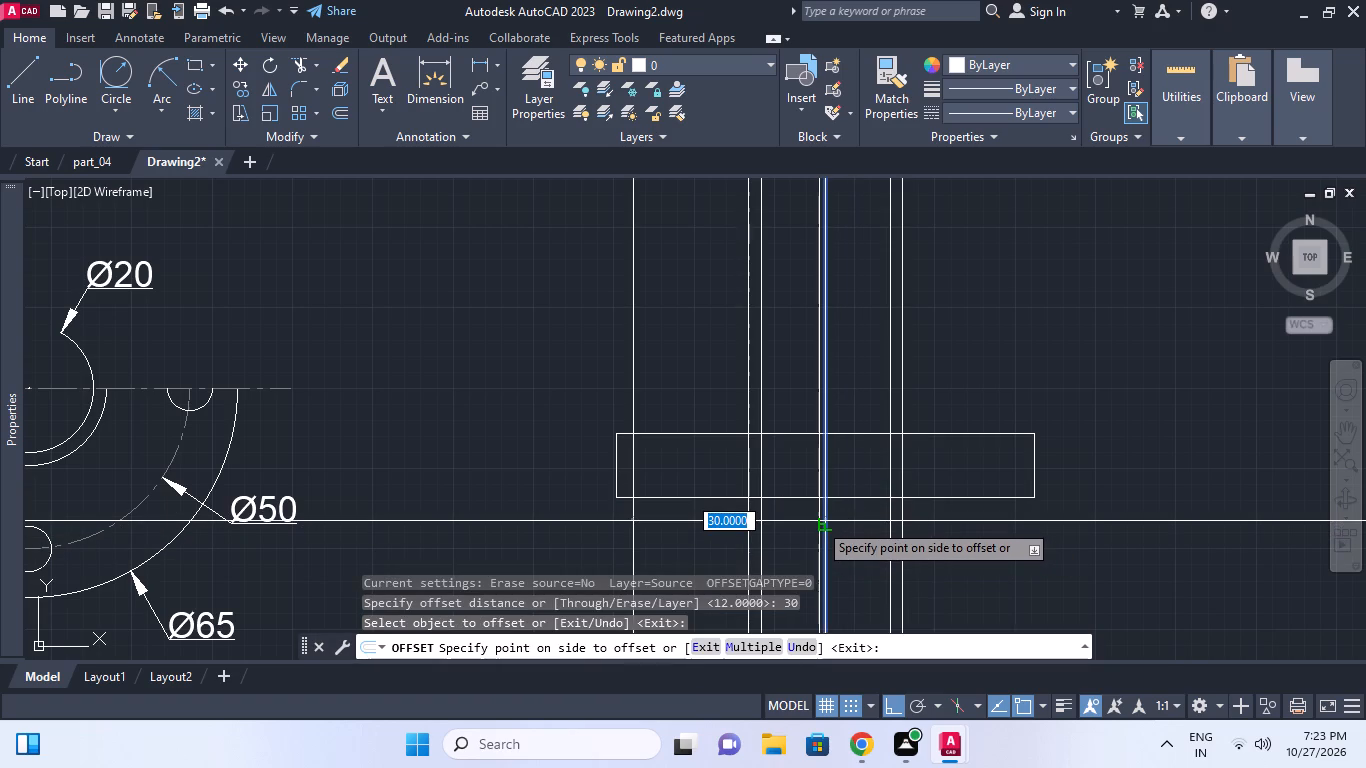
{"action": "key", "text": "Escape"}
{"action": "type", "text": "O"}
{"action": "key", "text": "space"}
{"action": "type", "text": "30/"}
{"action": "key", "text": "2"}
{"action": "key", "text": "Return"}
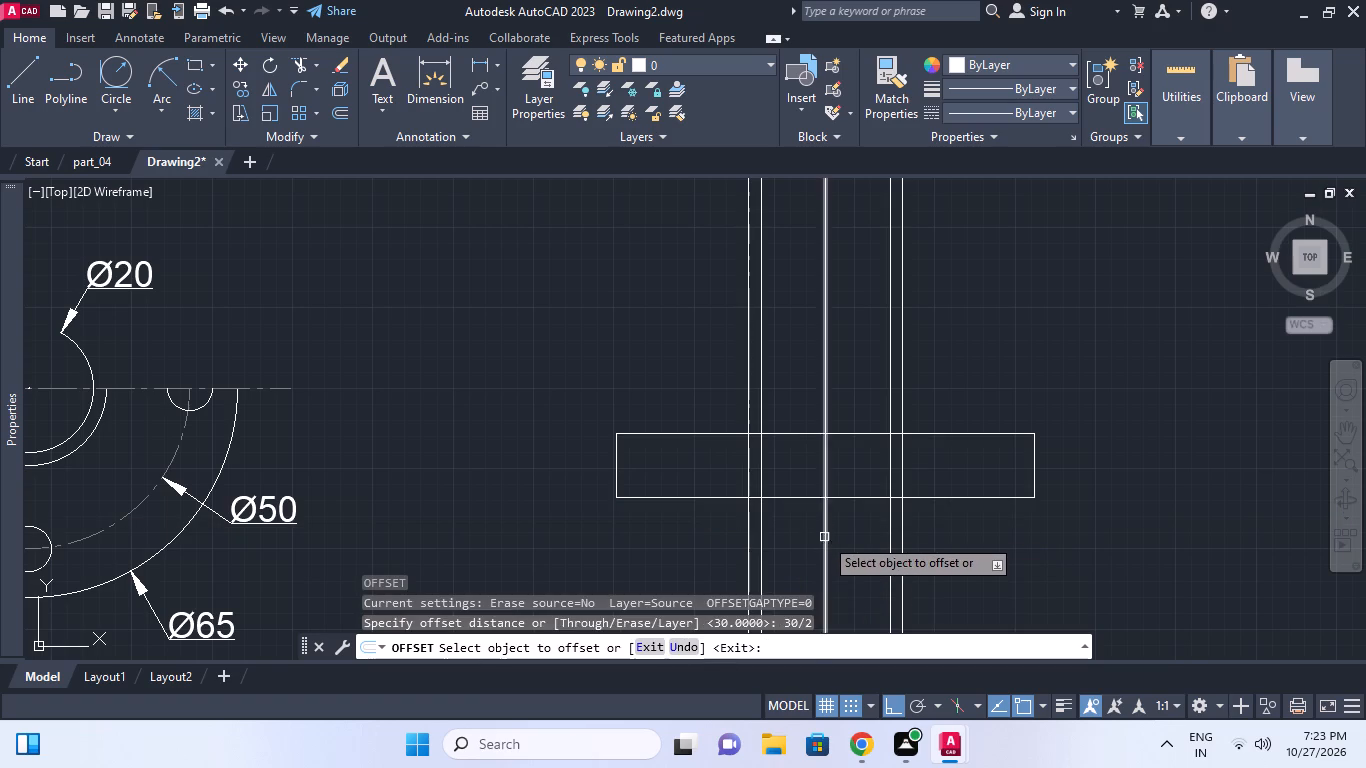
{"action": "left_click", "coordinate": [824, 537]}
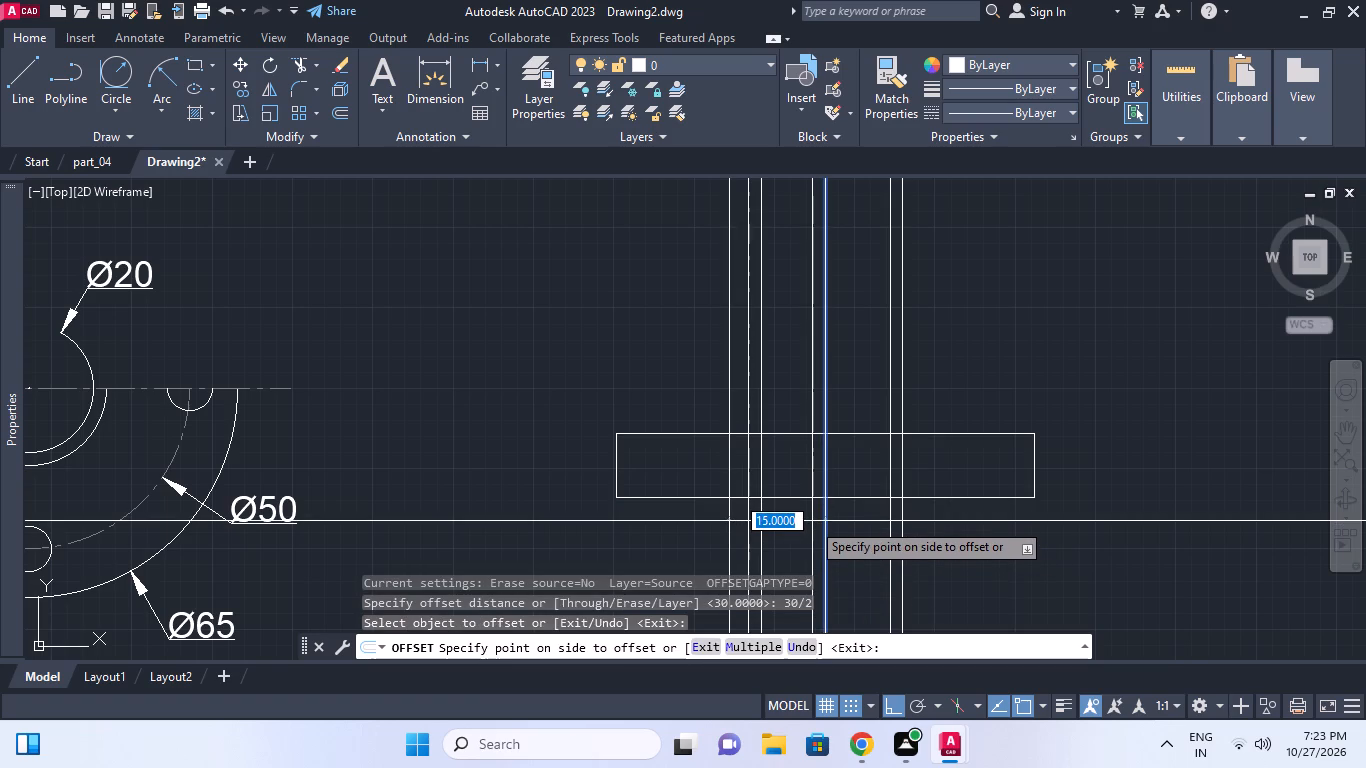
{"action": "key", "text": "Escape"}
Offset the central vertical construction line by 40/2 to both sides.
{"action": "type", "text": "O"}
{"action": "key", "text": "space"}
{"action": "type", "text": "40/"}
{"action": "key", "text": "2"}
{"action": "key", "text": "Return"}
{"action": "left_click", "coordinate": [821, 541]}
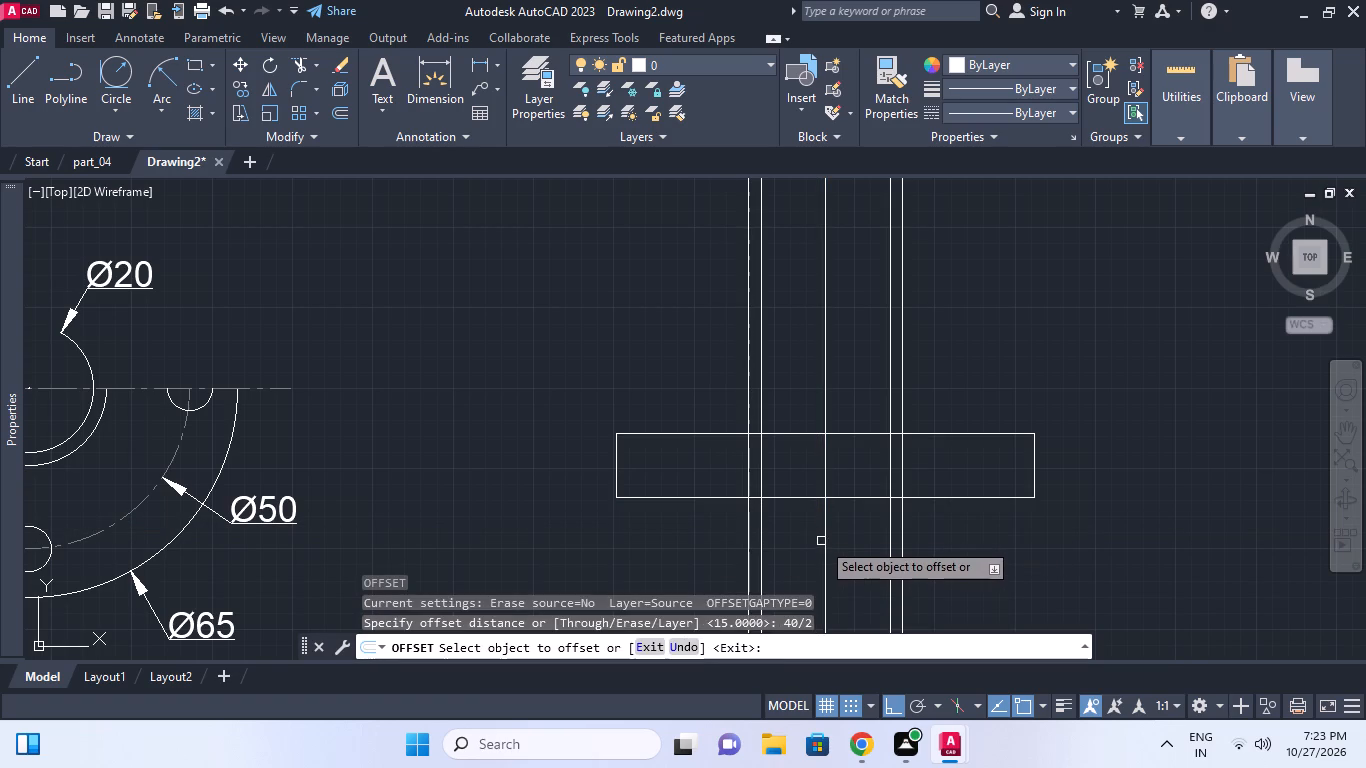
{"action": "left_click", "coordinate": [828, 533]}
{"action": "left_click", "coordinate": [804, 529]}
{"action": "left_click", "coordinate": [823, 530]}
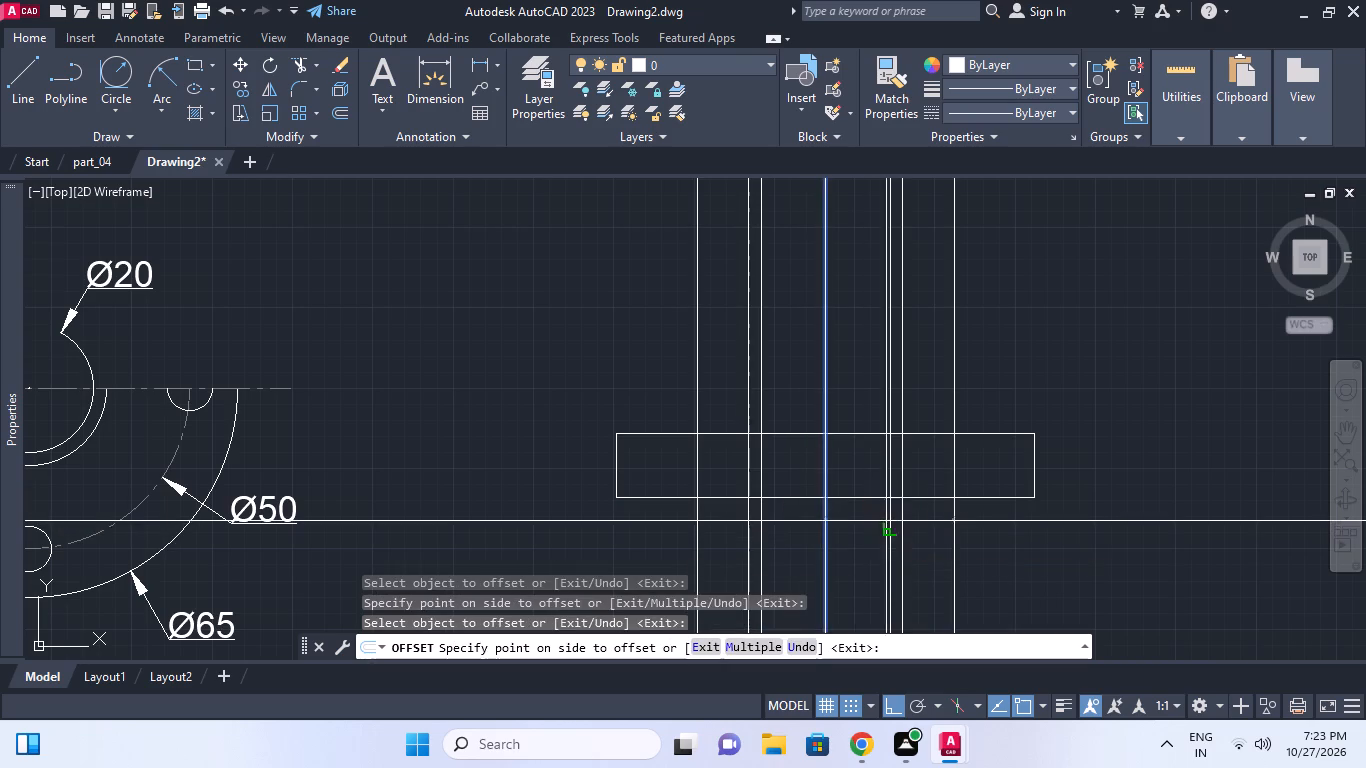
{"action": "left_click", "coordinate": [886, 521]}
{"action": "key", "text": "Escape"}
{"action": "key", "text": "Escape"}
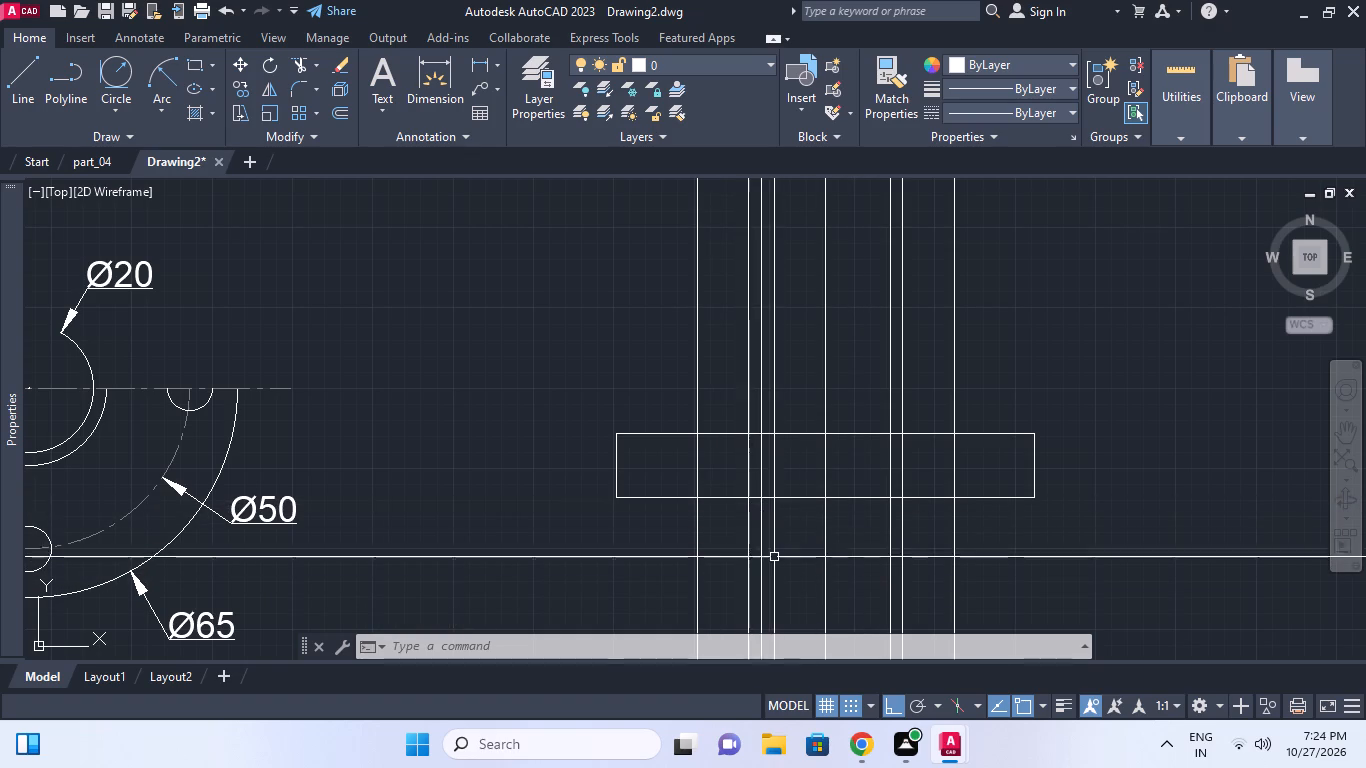
Measure the vertical distance from the bottom of VIEW-DD's Ø65 arc to the centre of its bottom hole.
{"action": "middle_click_drag", "start_coordinate": [749, 547], "coordinate": [761, 506]}
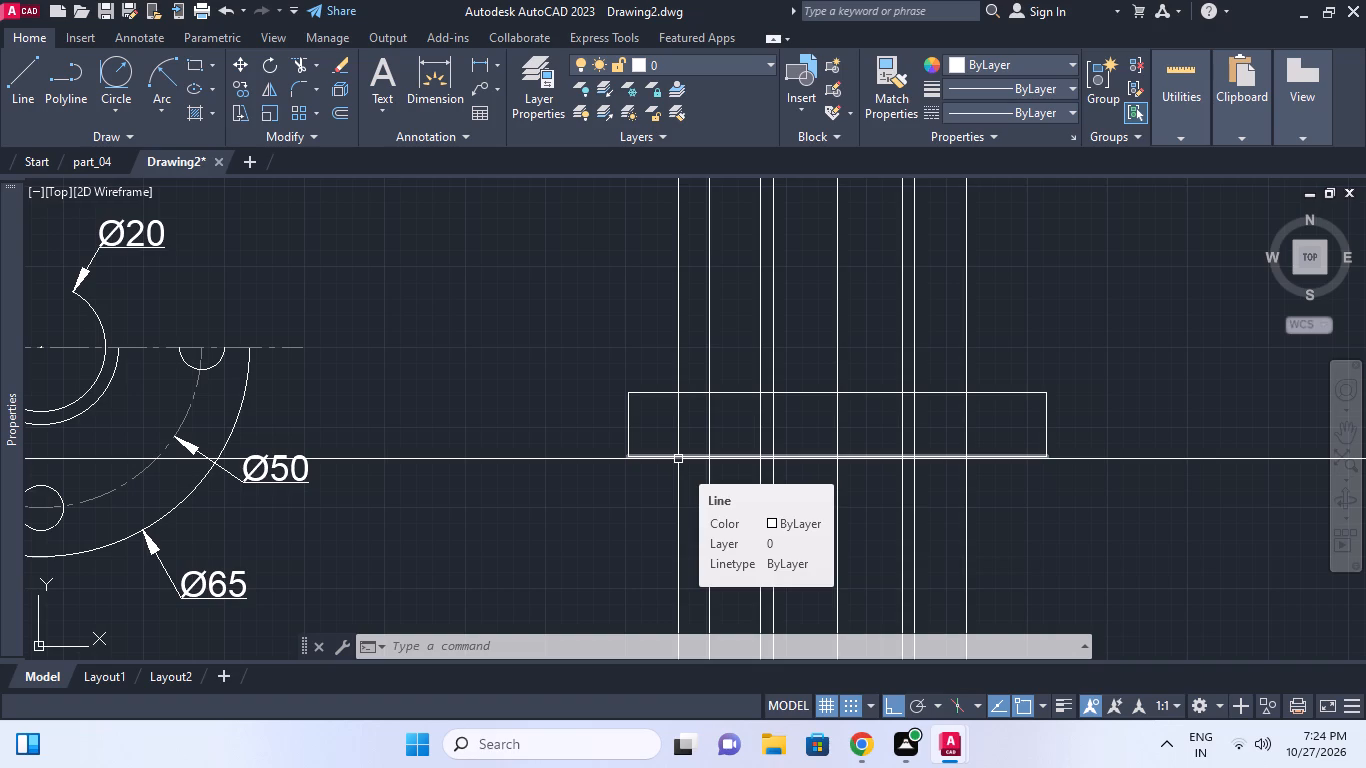
{"action": "scroll", "coordinate": [806, 463], "scroll_direction": "down", "scroll_amount": 1}
{"action": "key", "text": "Escape"}
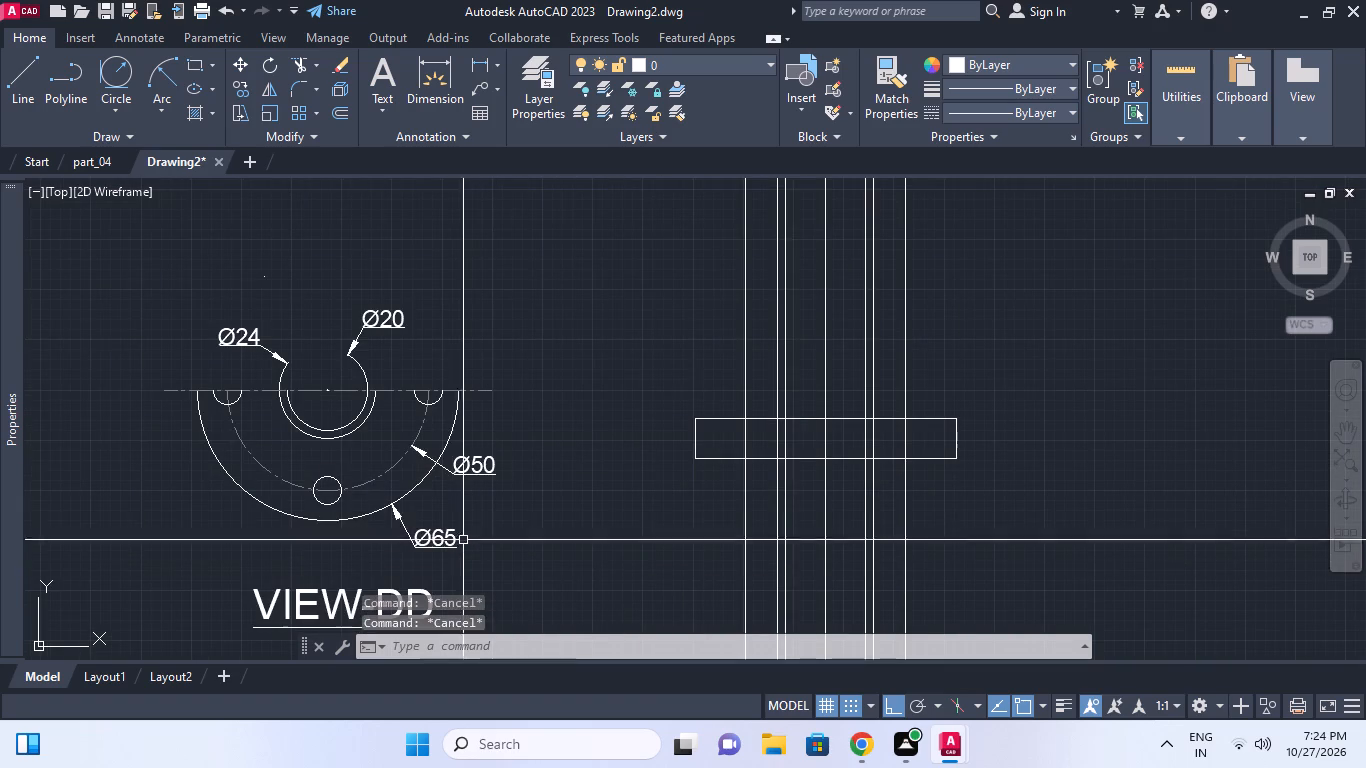
{"action": "middle_click_drag", "start_coordinate": [335, 522], "coordinate": [411, 529]}
{"action": "type", "text": "DLI"}
{"action": "key", "text": "space"}
{"action": "left_click", "coordinate": [401, 532]}
{"action": "left_click", "coordinate": [400, 501]}
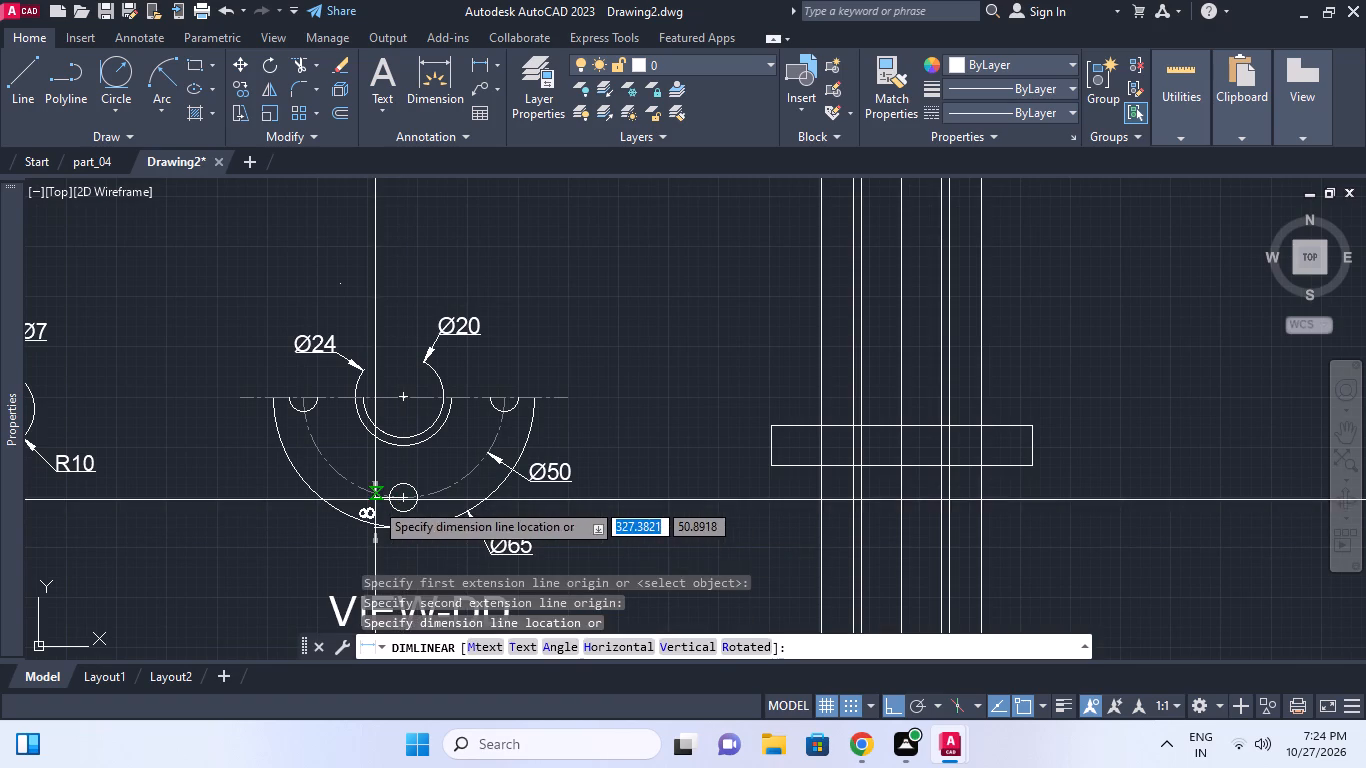
{"action": "key", "text": "Escape"}
{"action": "key", "text": "Escape"}
{"action": "key", "text": "space"}
{"action": "key", "text": "Escape"}
{"action": "middle_click", "coordinate": [767, 462]}
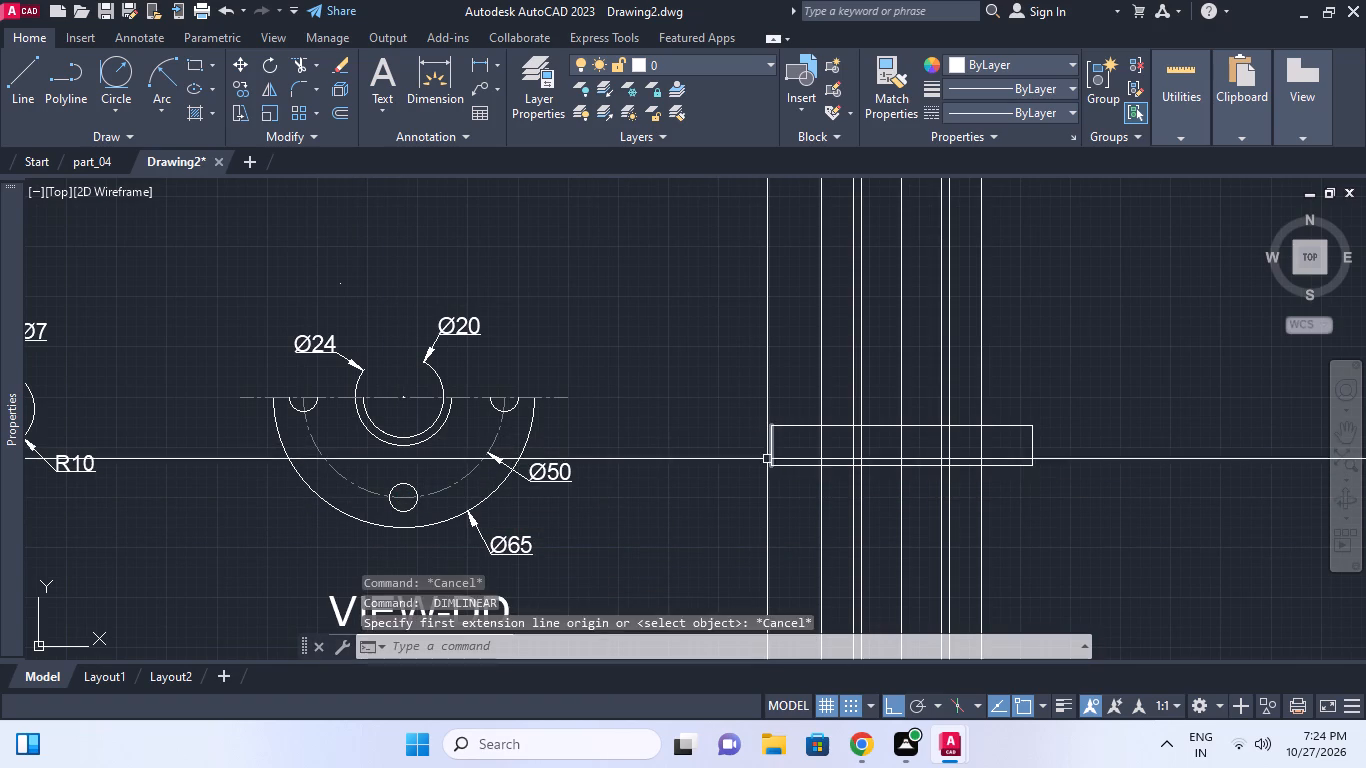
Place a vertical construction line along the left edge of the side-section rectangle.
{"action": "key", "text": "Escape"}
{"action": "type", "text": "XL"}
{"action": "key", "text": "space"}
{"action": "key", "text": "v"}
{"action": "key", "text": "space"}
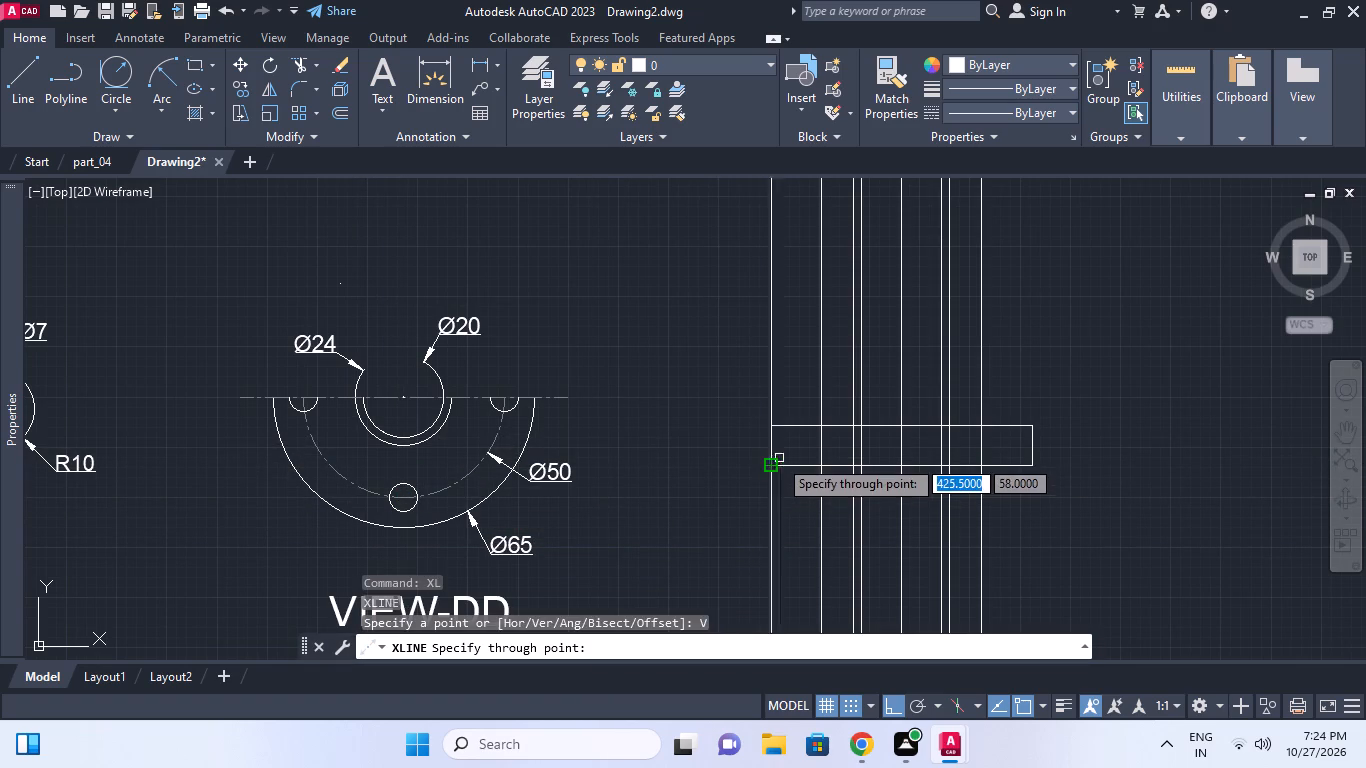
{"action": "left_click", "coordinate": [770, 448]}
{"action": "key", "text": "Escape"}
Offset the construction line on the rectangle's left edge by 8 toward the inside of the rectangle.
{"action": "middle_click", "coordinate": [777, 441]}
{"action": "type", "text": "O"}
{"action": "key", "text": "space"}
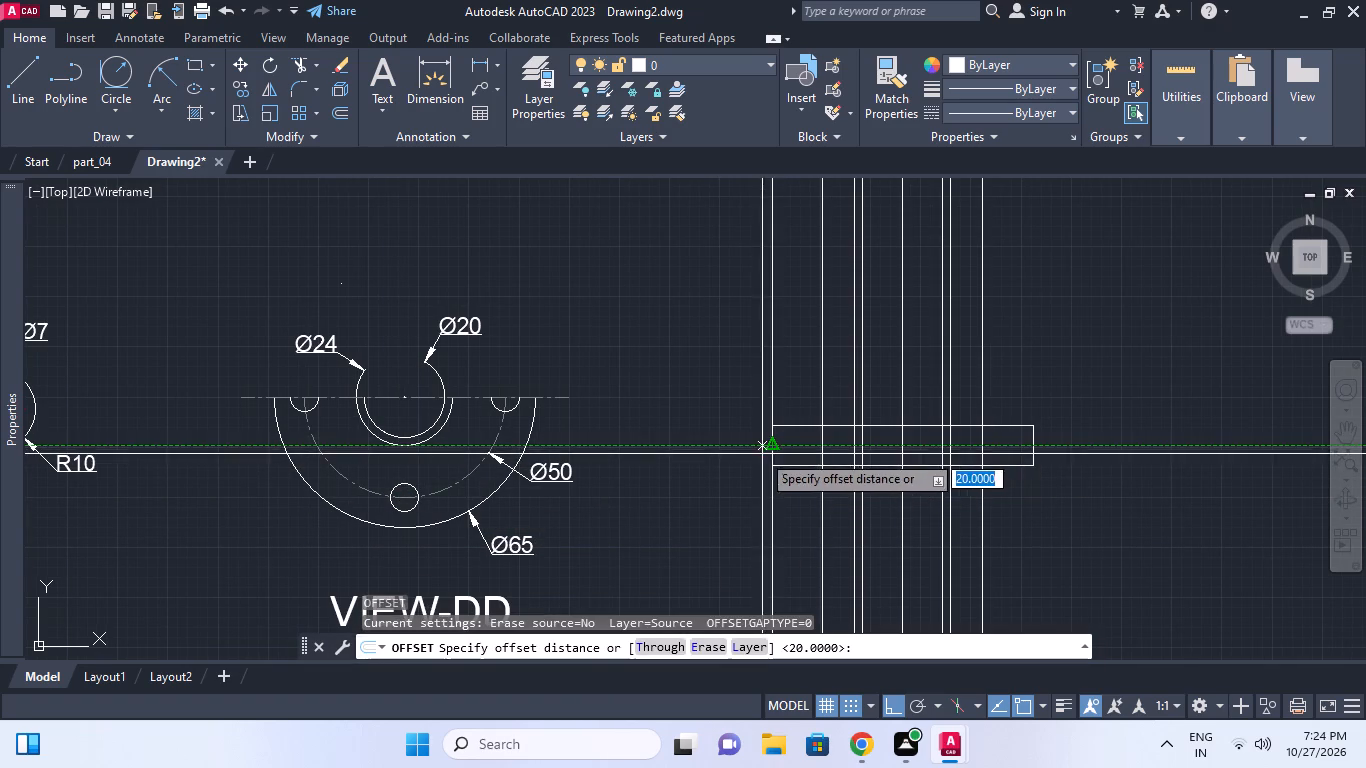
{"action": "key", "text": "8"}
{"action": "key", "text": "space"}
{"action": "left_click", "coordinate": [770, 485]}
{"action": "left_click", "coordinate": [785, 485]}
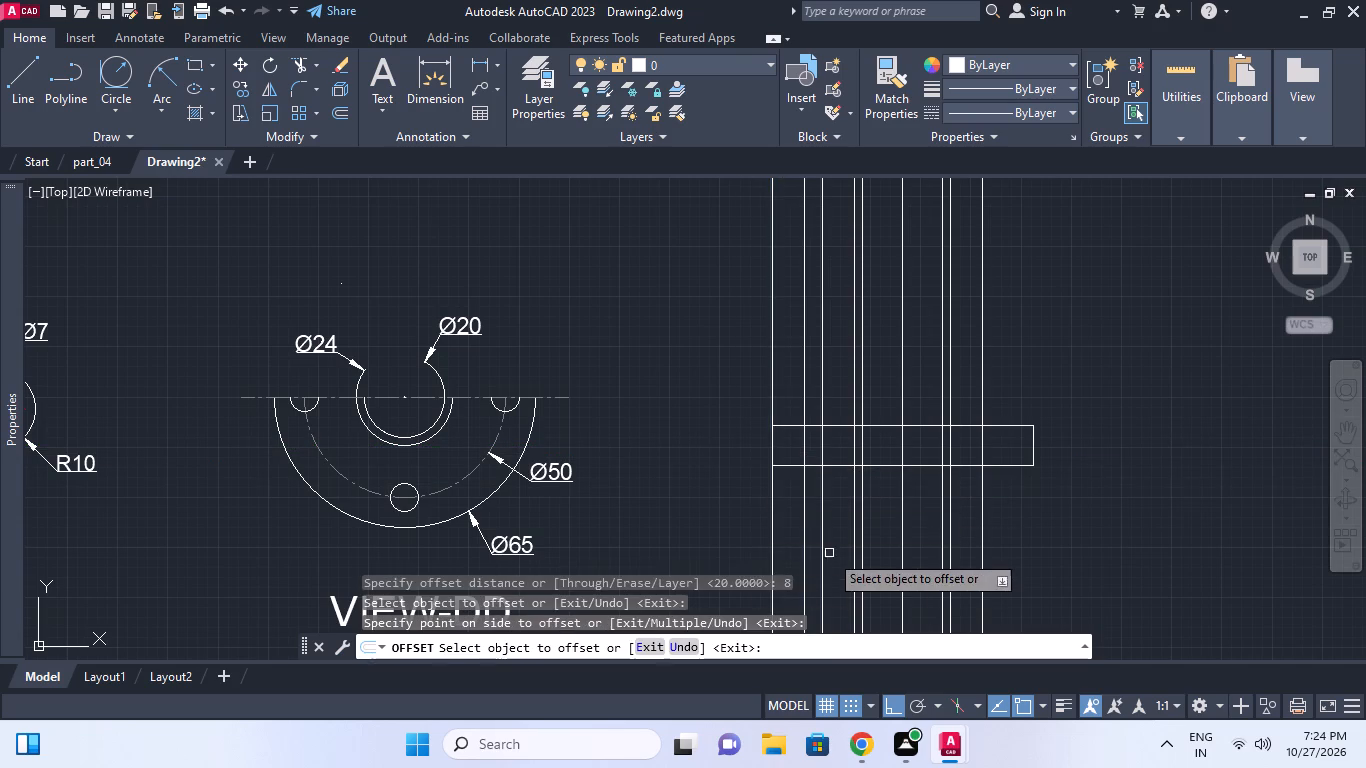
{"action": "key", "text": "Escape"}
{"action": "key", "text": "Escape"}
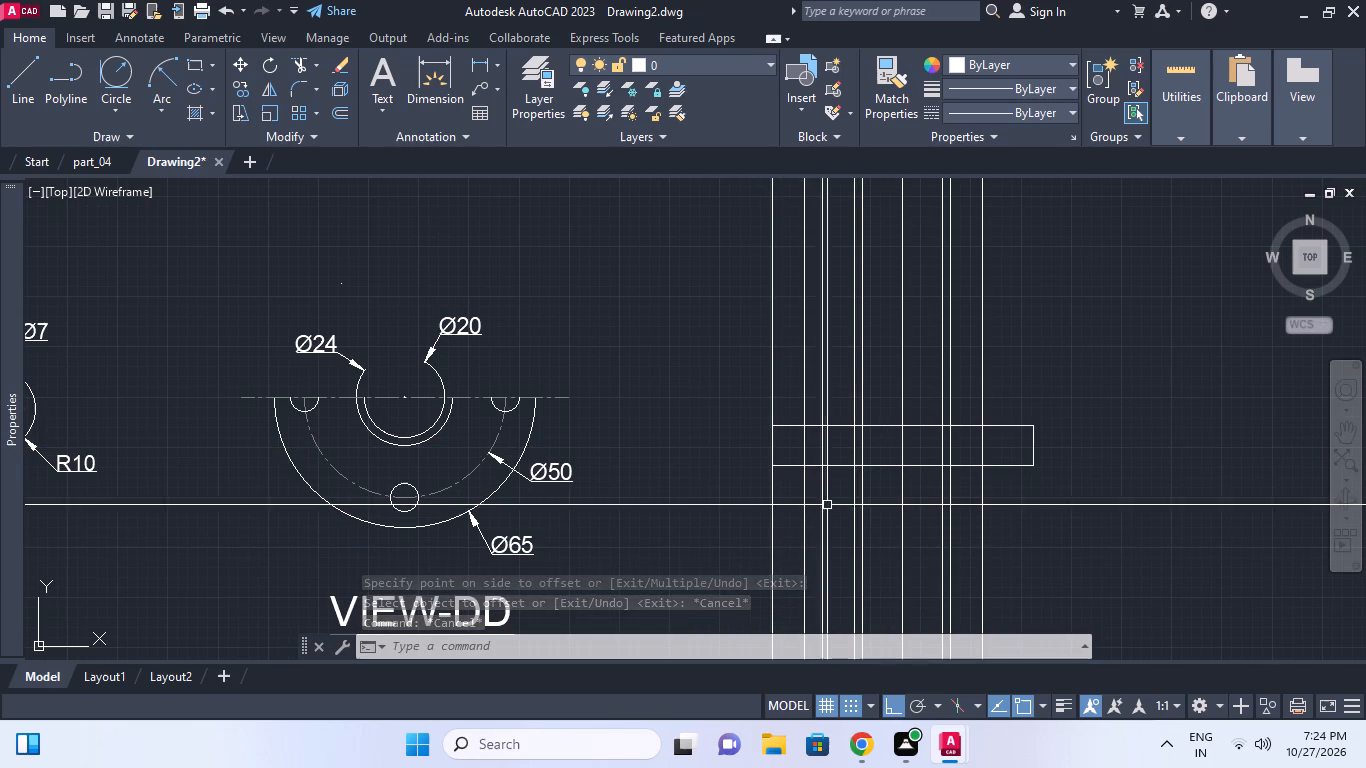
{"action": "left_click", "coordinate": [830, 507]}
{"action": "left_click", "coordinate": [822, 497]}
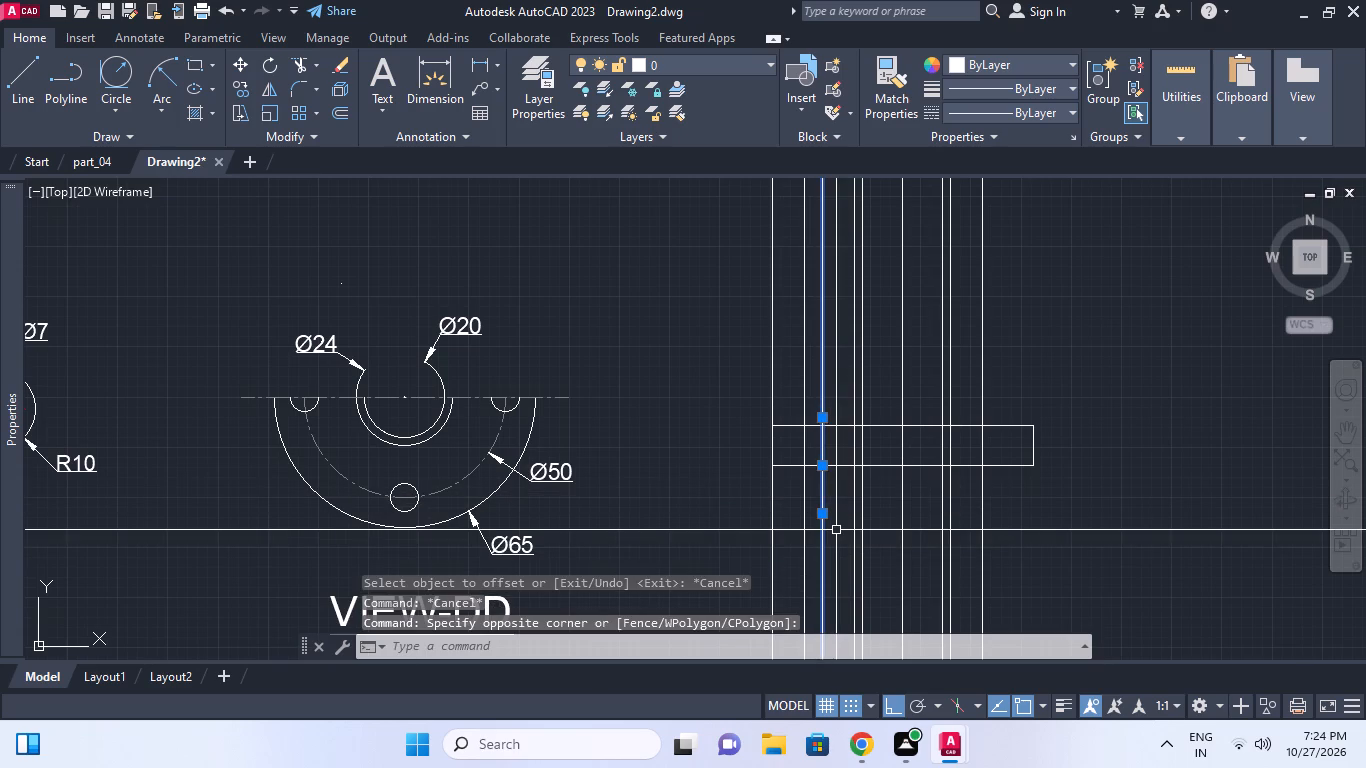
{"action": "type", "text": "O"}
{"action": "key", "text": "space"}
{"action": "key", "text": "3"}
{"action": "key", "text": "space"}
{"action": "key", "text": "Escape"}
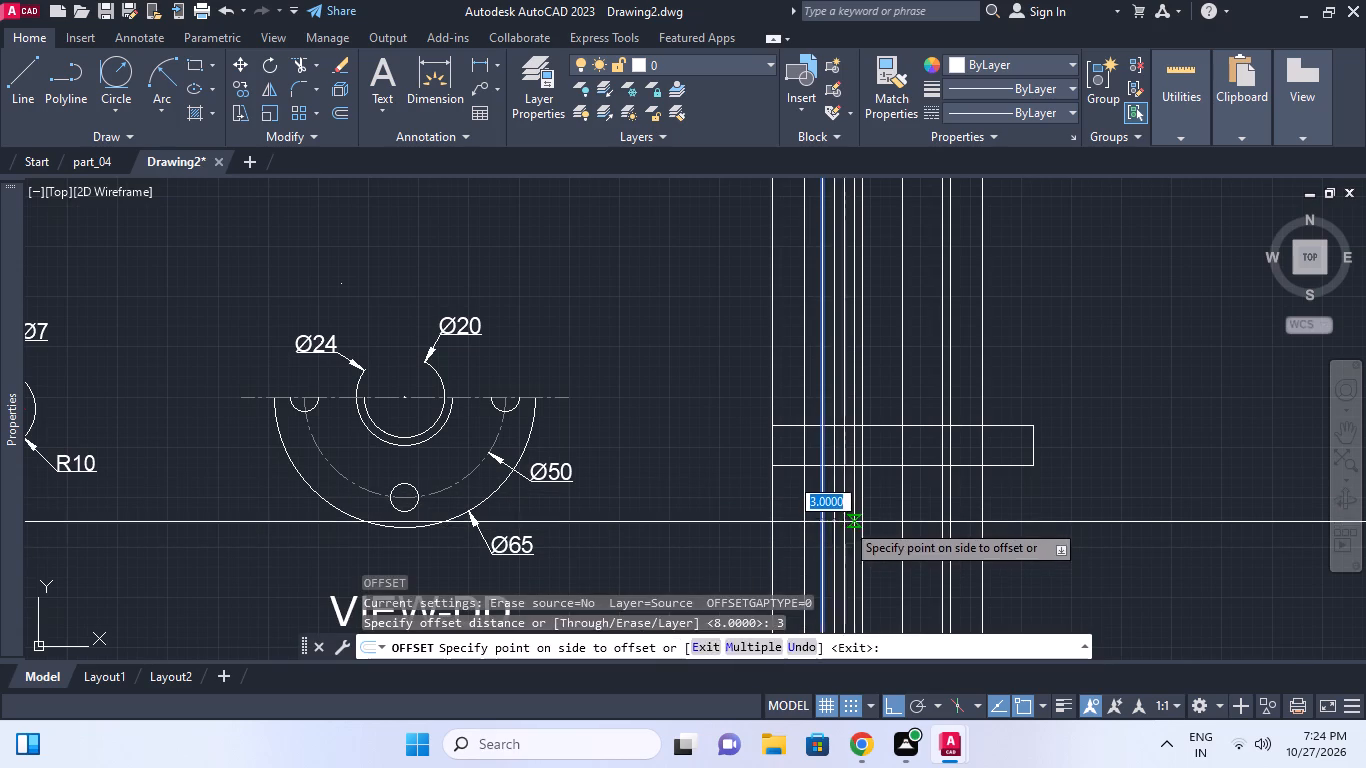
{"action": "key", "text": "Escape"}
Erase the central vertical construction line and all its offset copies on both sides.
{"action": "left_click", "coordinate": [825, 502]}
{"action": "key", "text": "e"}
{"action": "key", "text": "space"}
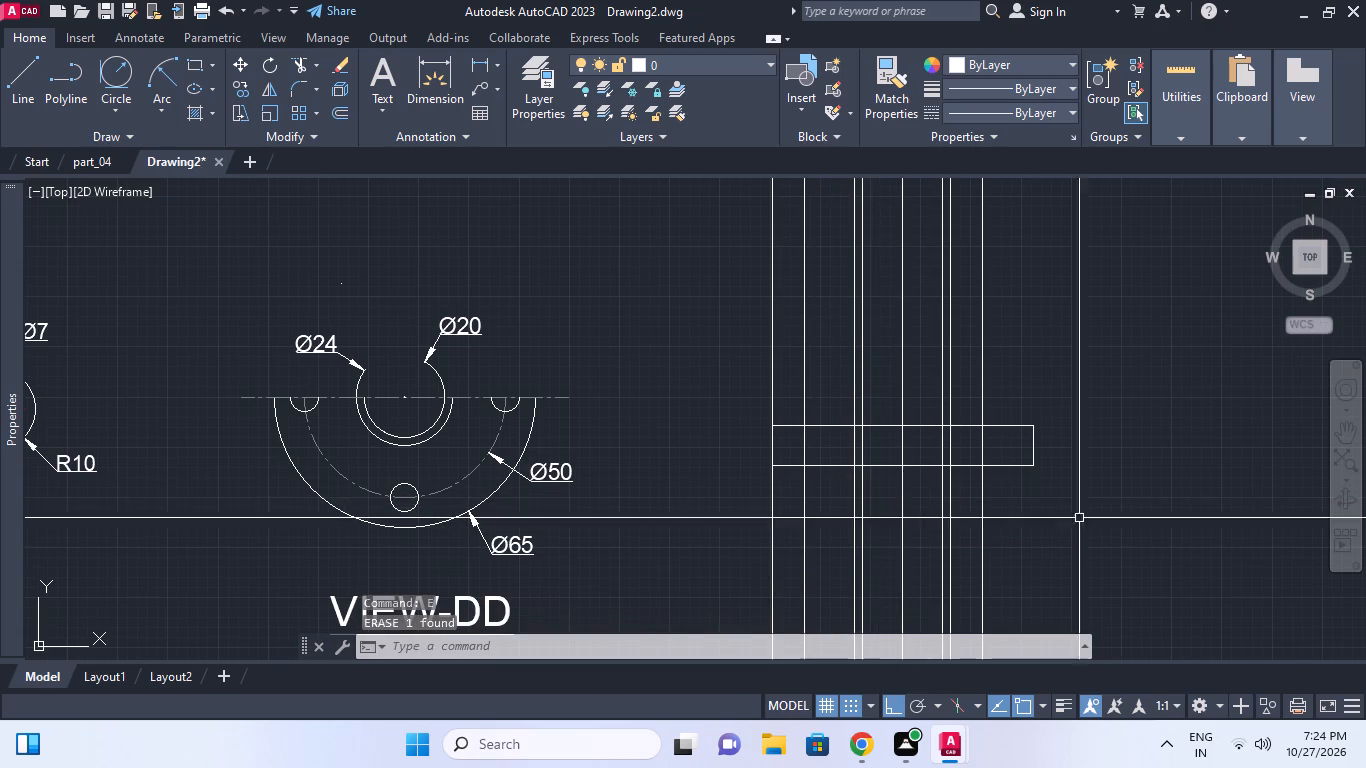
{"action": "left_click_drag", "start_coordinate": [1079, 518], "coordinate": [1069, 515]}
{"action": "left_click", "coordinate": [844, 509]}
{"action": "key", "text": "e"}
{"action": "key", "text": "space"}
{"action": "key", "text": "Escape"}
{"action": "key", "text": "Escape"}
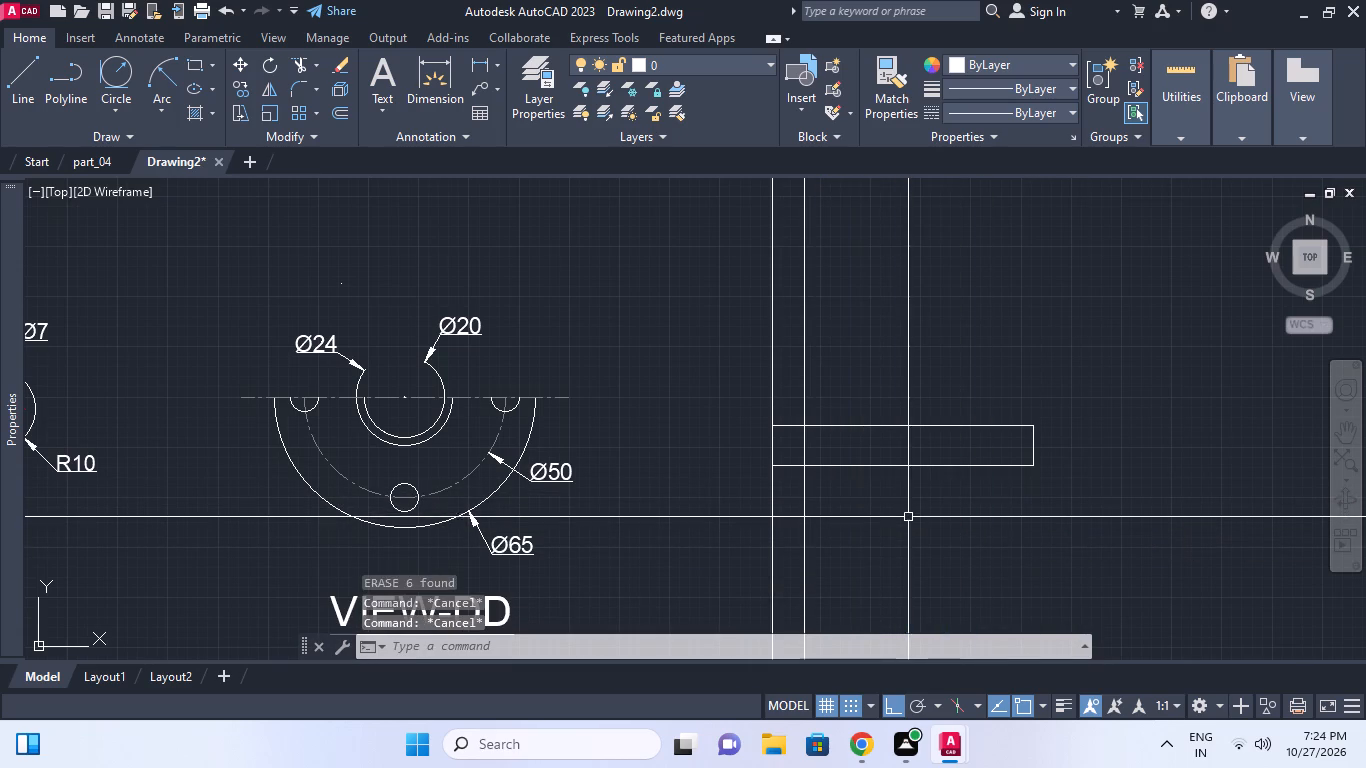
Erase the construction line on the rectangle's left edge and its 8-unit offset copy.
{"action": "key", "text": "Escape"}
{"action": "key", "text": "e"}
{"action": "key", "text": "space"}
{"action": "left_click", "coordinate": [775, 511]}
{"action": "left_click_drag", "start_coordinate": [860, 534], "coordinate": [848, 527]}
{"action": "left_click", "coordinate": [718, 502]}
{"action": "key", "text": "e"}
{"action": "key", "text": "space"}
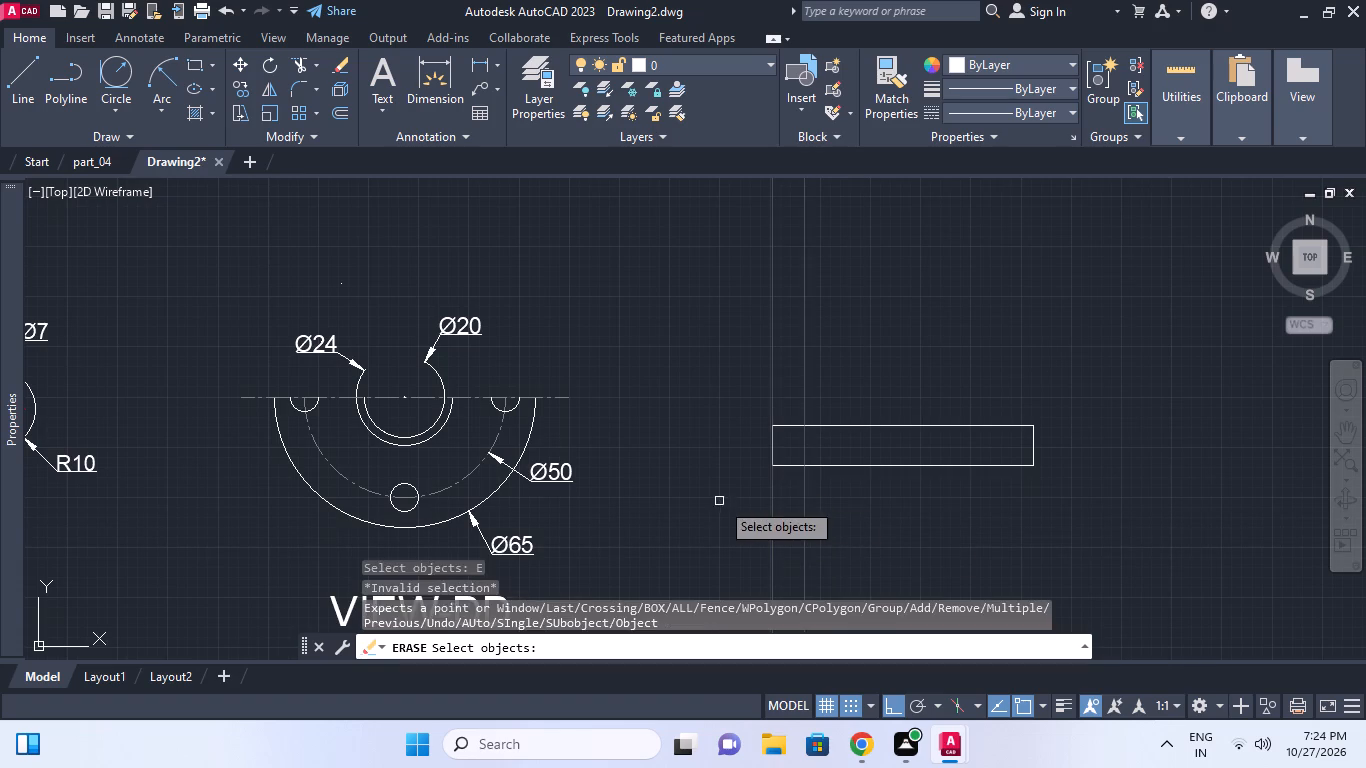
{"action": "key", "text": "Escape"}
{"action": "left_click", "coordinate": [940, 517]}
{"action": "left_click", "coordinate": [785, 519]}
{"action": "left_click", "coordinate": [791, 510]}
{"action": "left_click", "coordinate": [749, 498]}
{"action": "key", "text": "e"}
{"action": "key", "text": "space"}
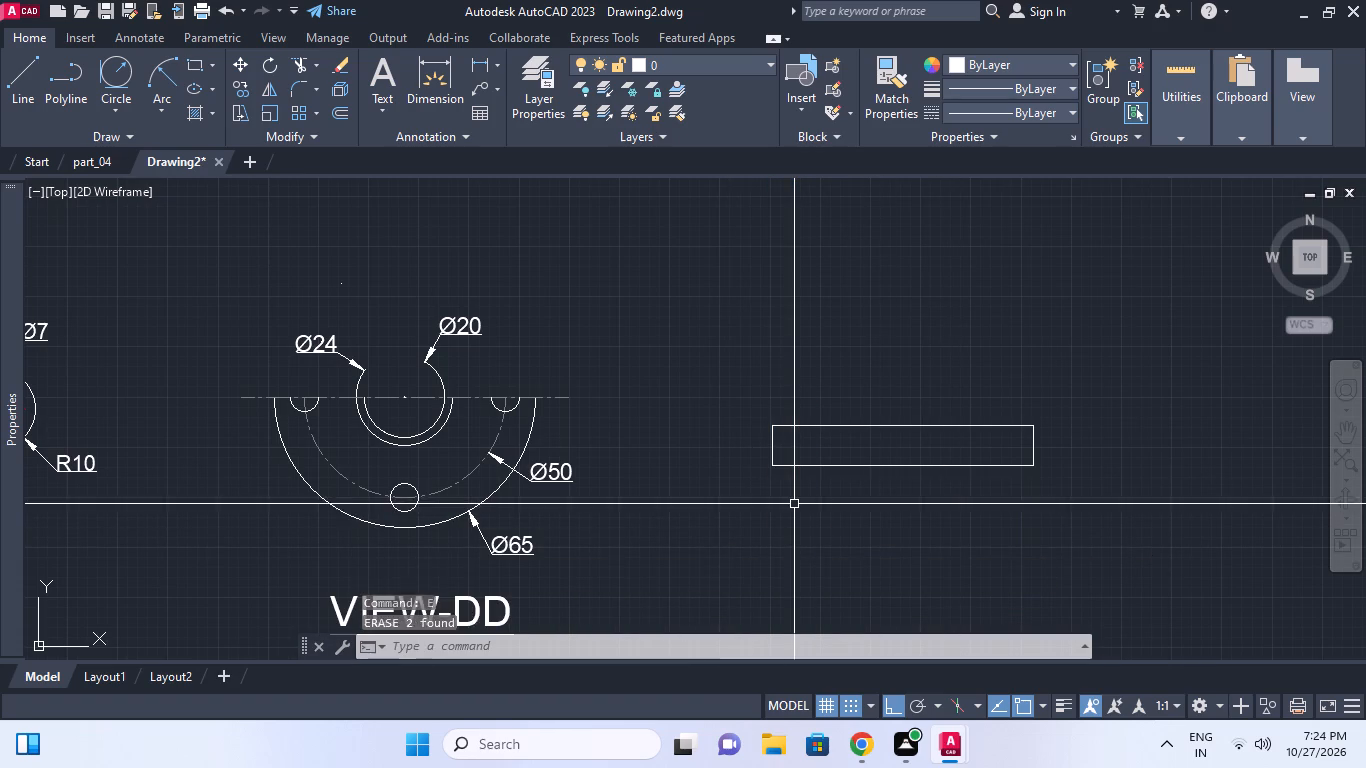
Place a vertical construction line through the midpoint of the side-section rectangle's bottom edge.
{"action": "key", "text": "Escape"}
{"action": "key", "text": "x"}
{"action": "key", "text": "l"}
{"action": "key", "text": "space"}
{"action": "key", "text": "v"}
{"action": "key", "text": "space"}
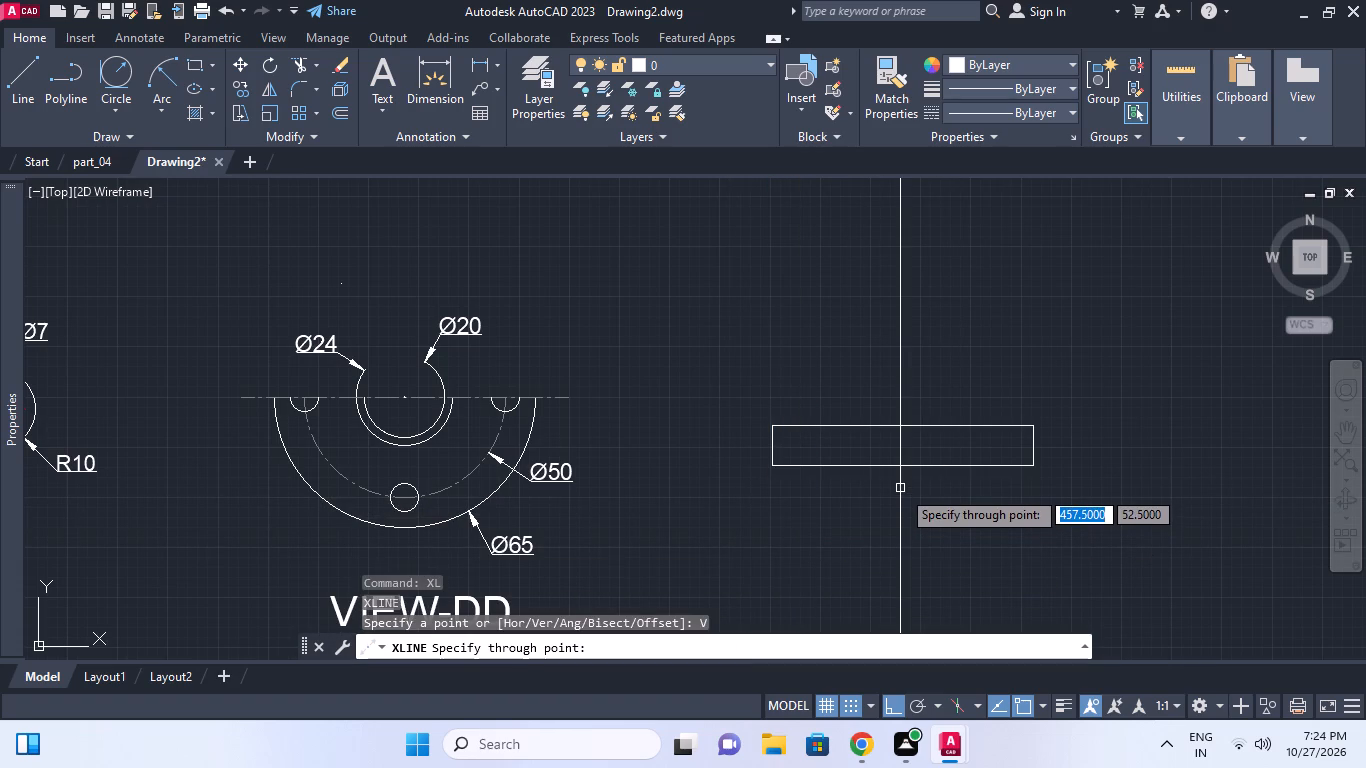
{"action": "type", "text": "MID"}
{"action": "key", "text": "space"}
{"action": "left_click", "coordinate": [908, 473]}
{"action": "key", "text": "Escape"}
{"action": "key", "text": "Escape"}
{"action": "middle_click", "coordinate": [897, 526]}
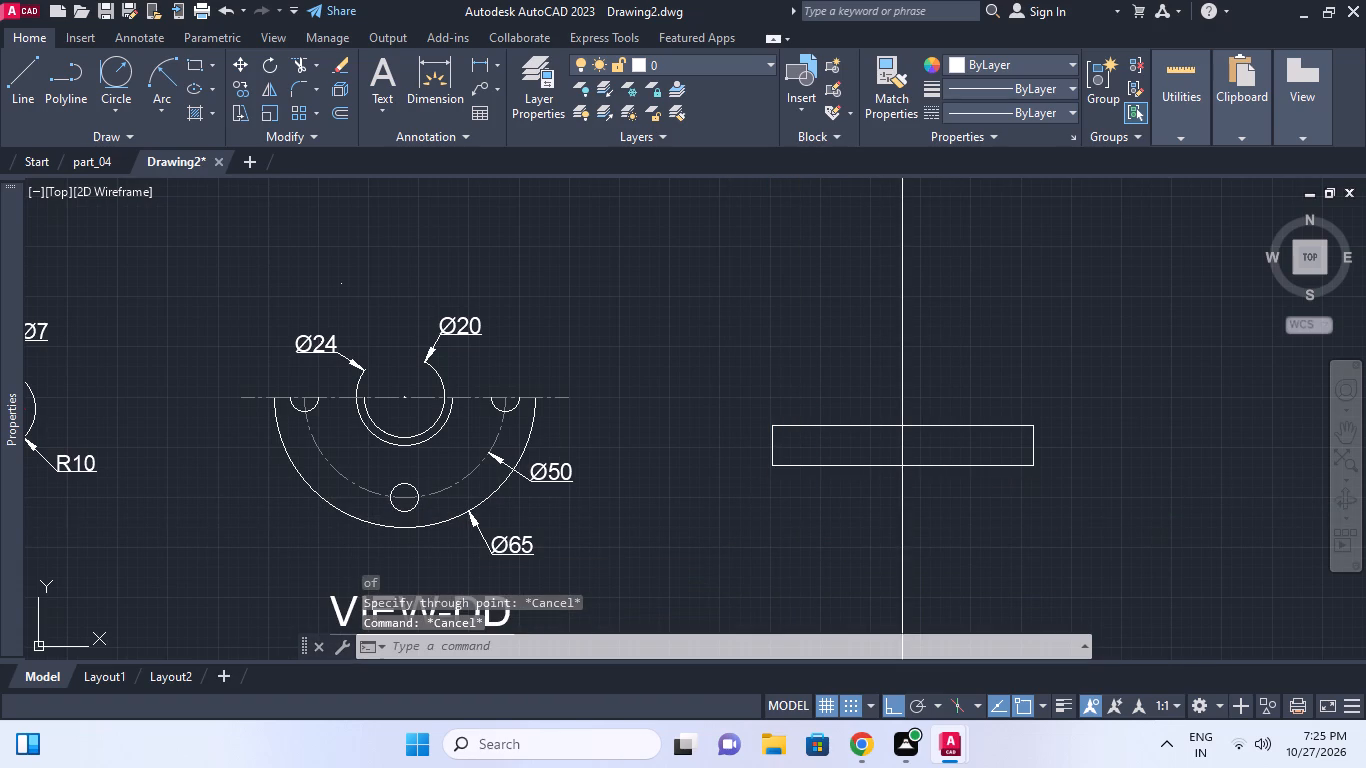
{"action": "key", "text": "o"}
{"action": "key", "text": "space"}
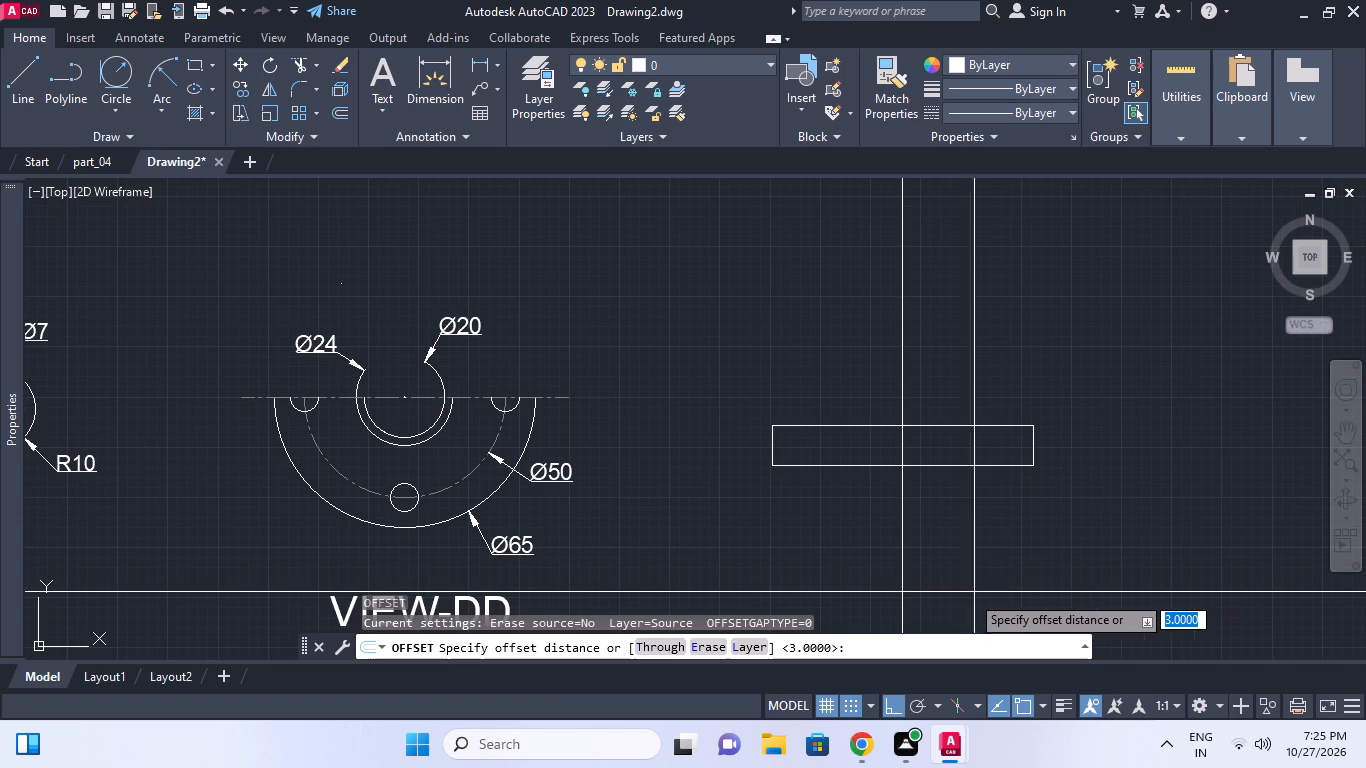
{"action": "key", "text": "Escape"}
Place a vertical construction line on the left edge of the side-section rectangle.
{"action": "type", "text": "XL V"}
{"action": "key", "text": "space"}
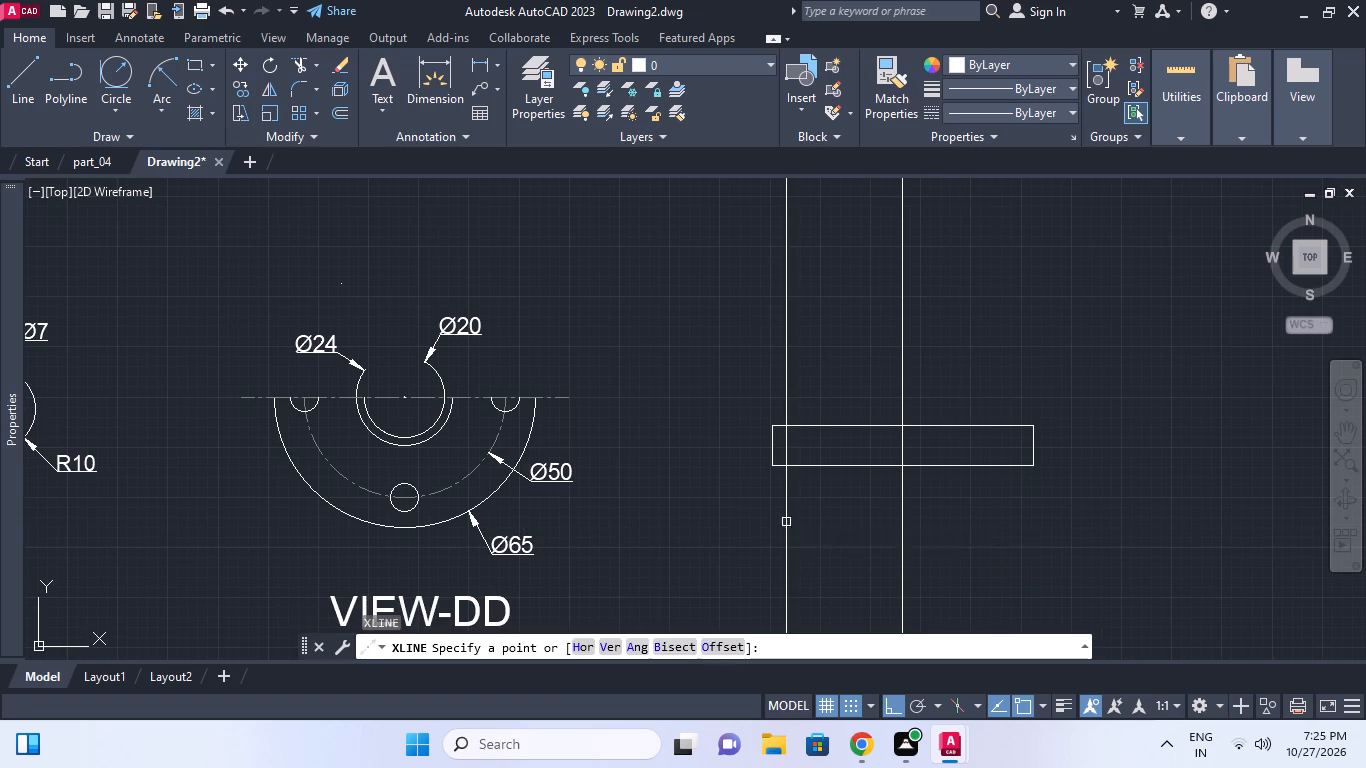
{"action": "left_click", "coordinate": [774, 473]}
{"action": "key", "text": "Escape"}
{"action": "key", "text": "Escape"}
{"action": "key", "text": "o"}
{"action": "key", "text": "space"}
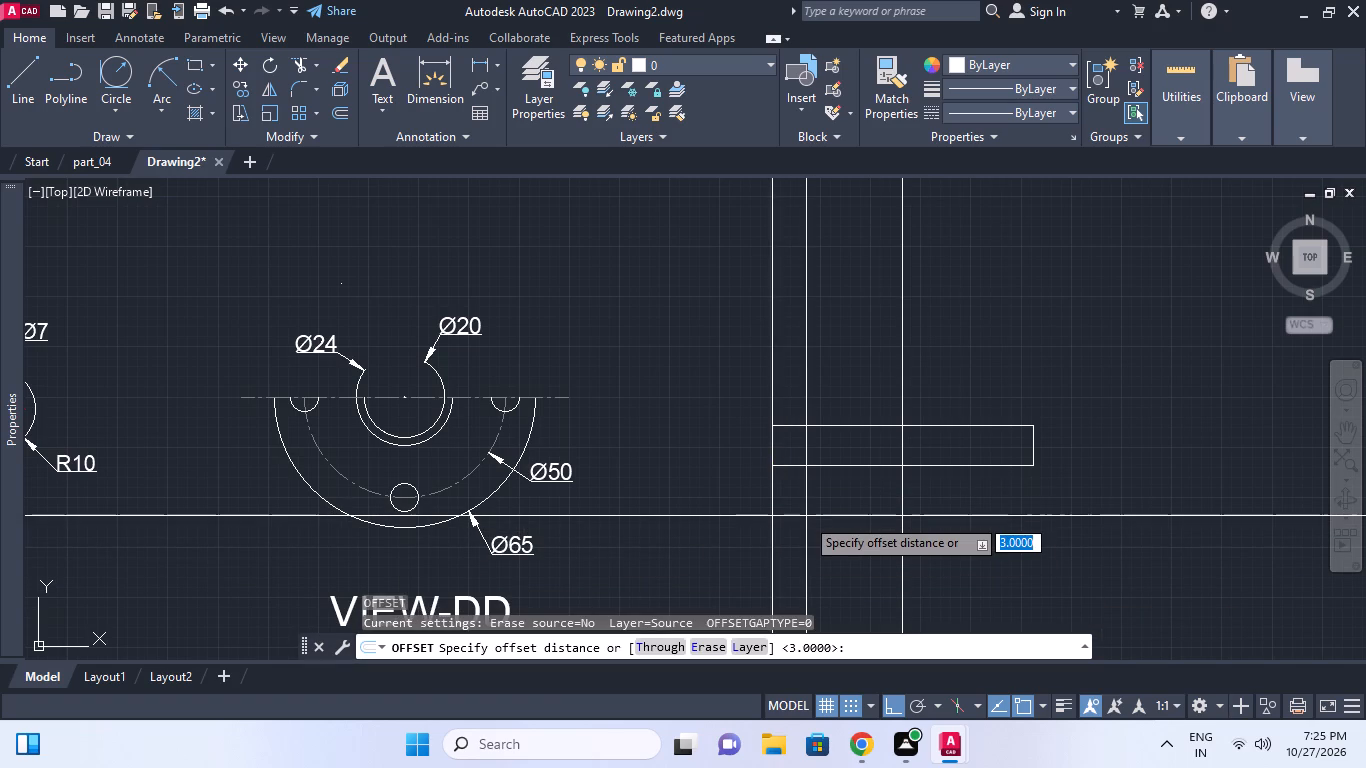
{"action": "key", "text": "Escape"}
Measure the vertical distance from the centre of VIEW-DD's bottom hole to the Ø65 outer arc.
{"action": "middle_click_drag", "start_coordinate": [510, 518], "coordinate": [888, 450]}
{"action": "key", "text": "Escape"}
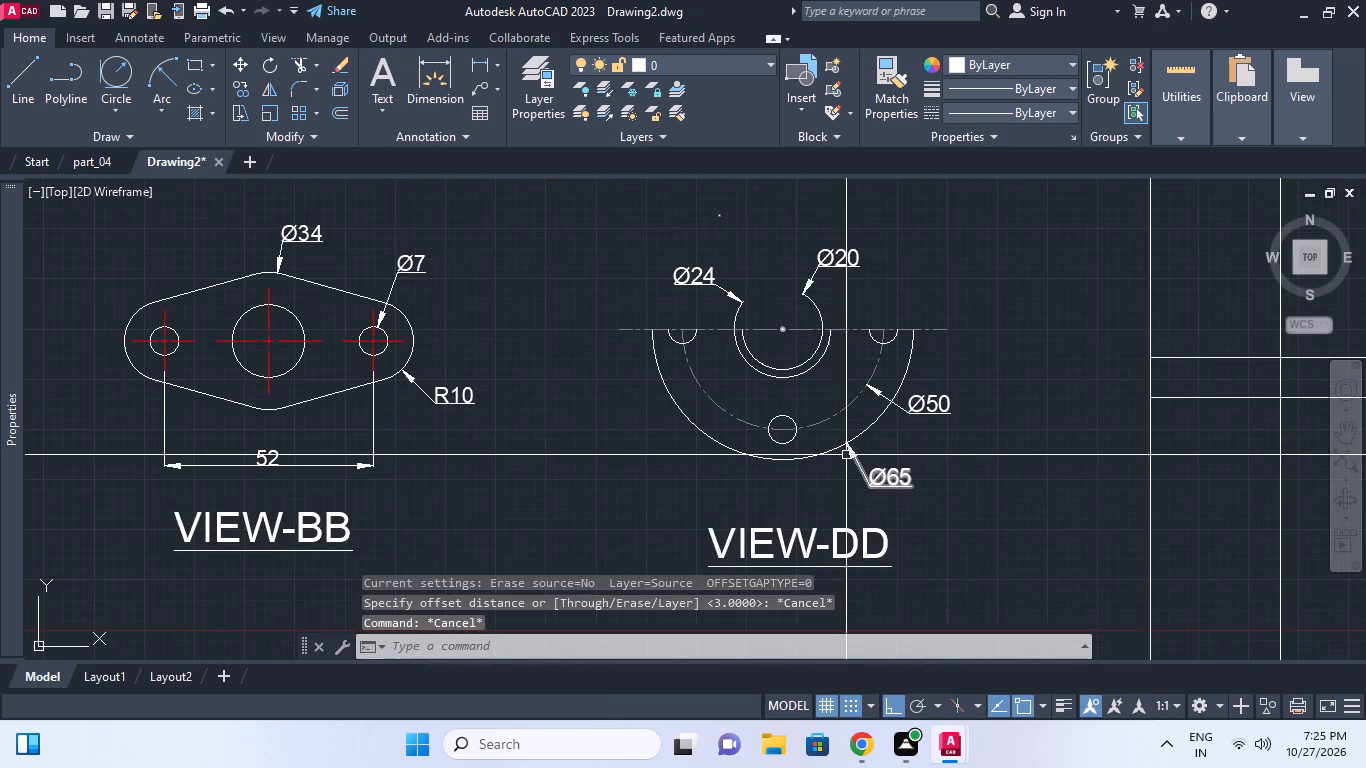
{"action": "key", "text": "d"}
{"action": "key", "text": "l"}
{"action": "key", "text": "i"}
{"action": "key", "text": "space"}
{"action": "left_click", "coordinate": [779, 434]}
{"action": "key", "text": "Escape"}
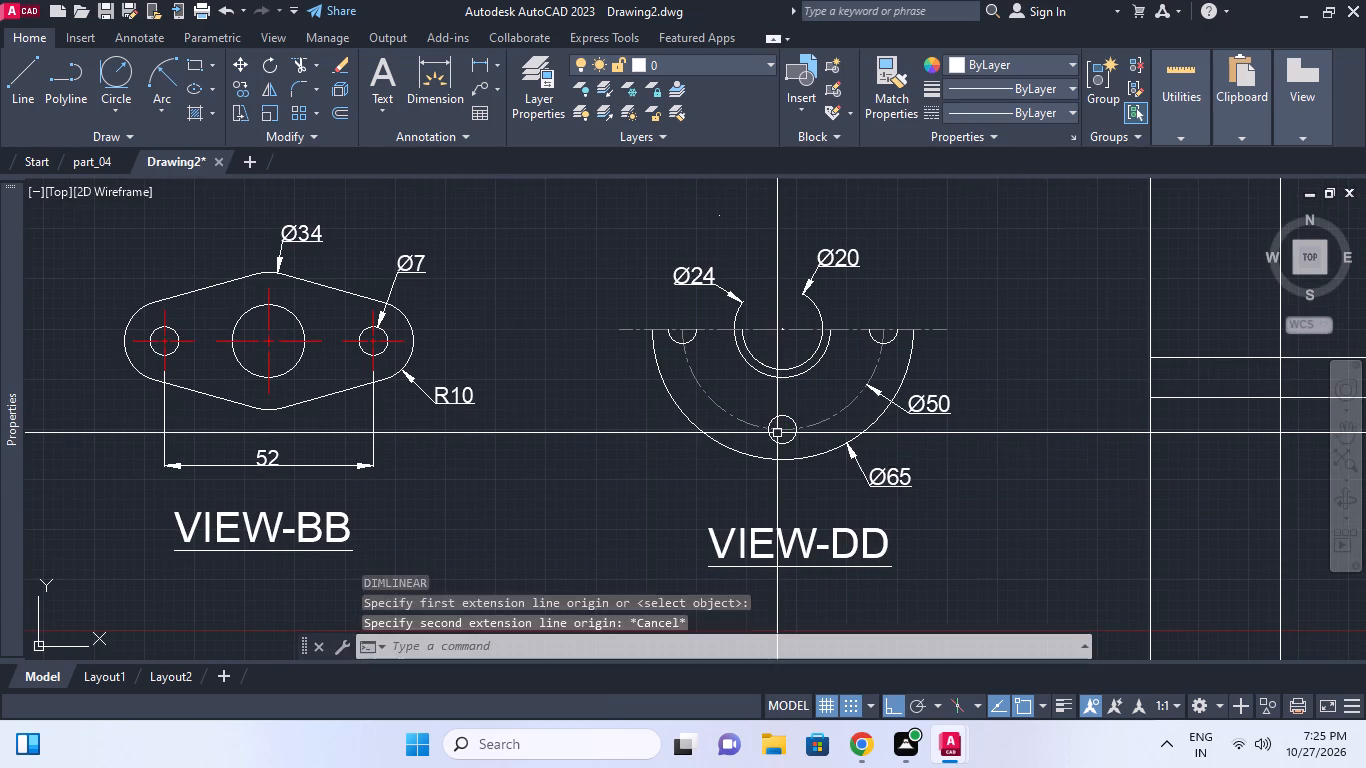
{"action": "key", "text": "space"}
{"action": "left_click", "coordinate": [777, 436]}
{"action": "left_click", "coordinate": [782, 465]}
{"action": "key", "text": "Escape"}
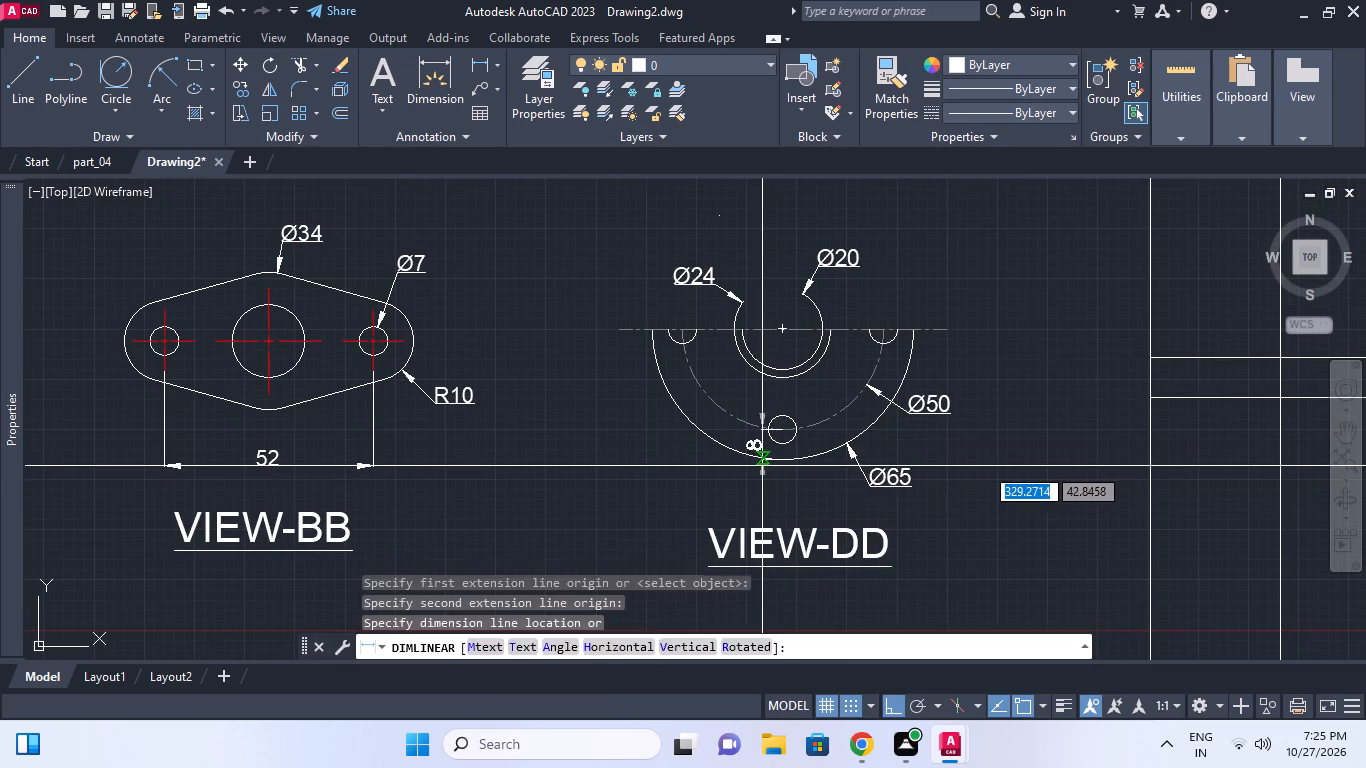
Offset the construction line on the rectangle's left edge by 8 toward the inside of the rectangle.
{"action": "middle_click_drag", "start_coordinate": [960, 452], "coordinate": [818, 477]}
{"action": "scroll", "coordinate": [818, 477], "scroll_direction": "down", "scroll_amount": 1}
{"action": "key", "text": "Escape"}
{"action": "key", "text": "o"}
{"action": "key", "text": "space"}
{"action": "type", "text": "8"}
{"action": "key", "text": "space"}
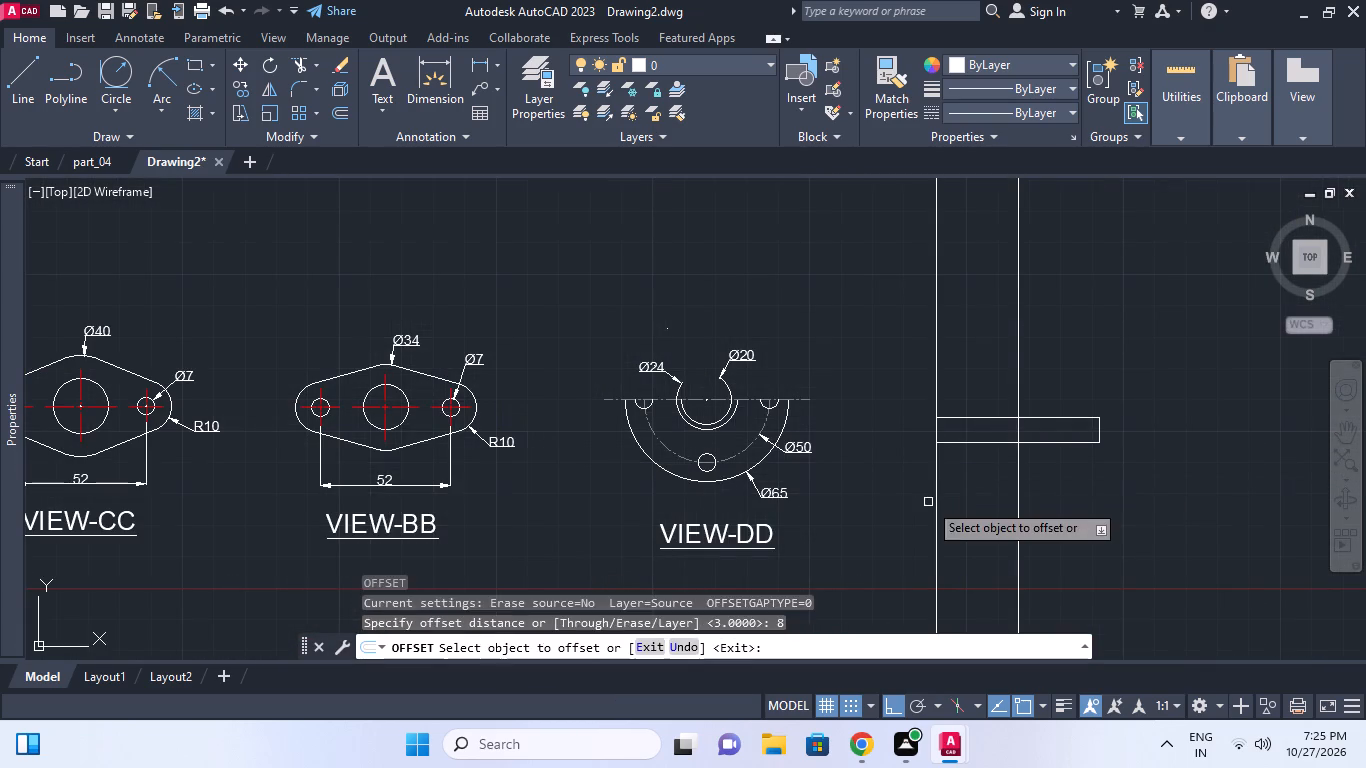
{"action": "left_click", "coordinate": [935, 486]}
{"action": "left_click", "coordinate": [970, 461]}
{"action": "key", "text": "Escape"}
Erase the construction line lying on the rectangle's left edge, keeping its 8-unit offset copy.
{"action": "scroll", "coordinate": [913, 489], "scroll_direction": "up", "scroll_amount": 2}
{"action": "key", "text": "e"}
{"action": "key", "text": "space"}
{"action": "left_click", "coordinate": [979, 432]}
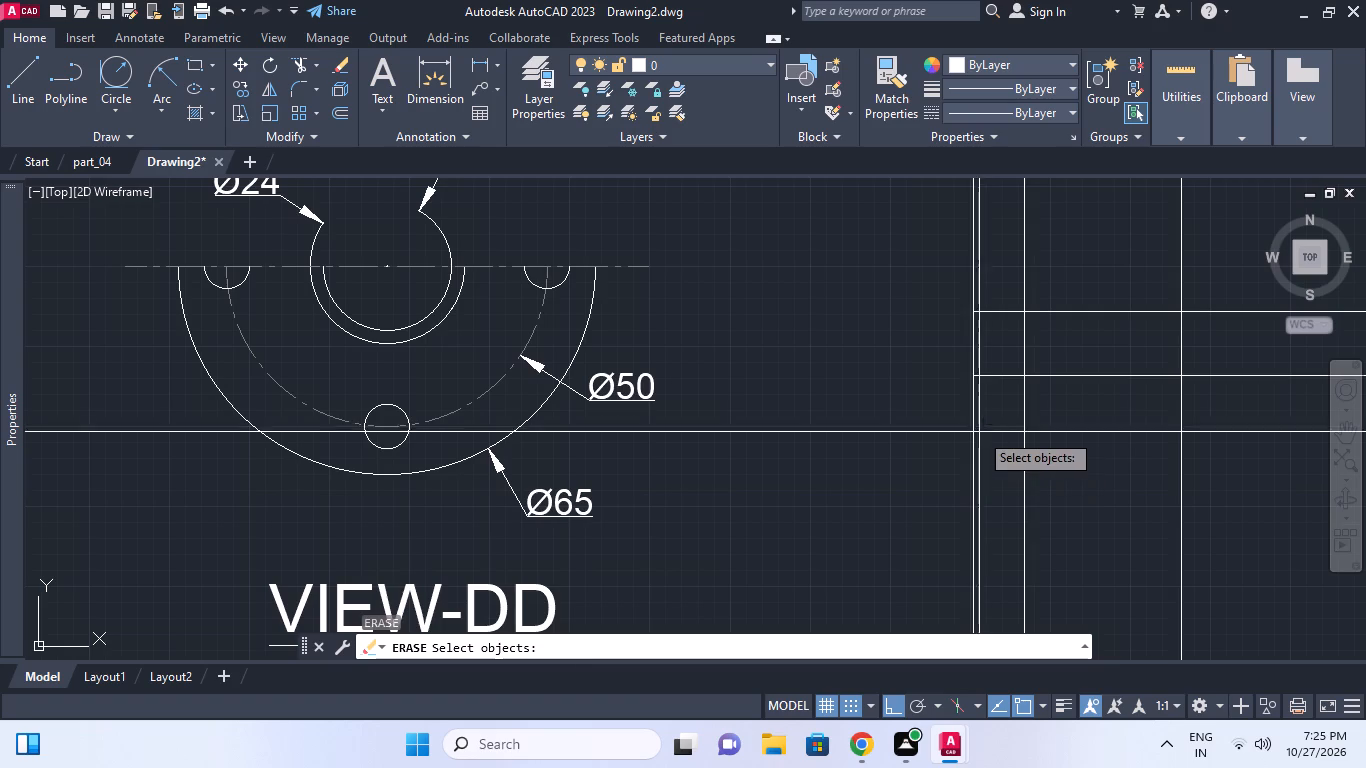
{"action": "left_click", "coordinate": [960, 417]}
{"action": "right_click", "coordinate": [960, 417]}
{"action": "middle_click_drag", "start_coordinate": [967, 444], "coordinate": [875, 473]}
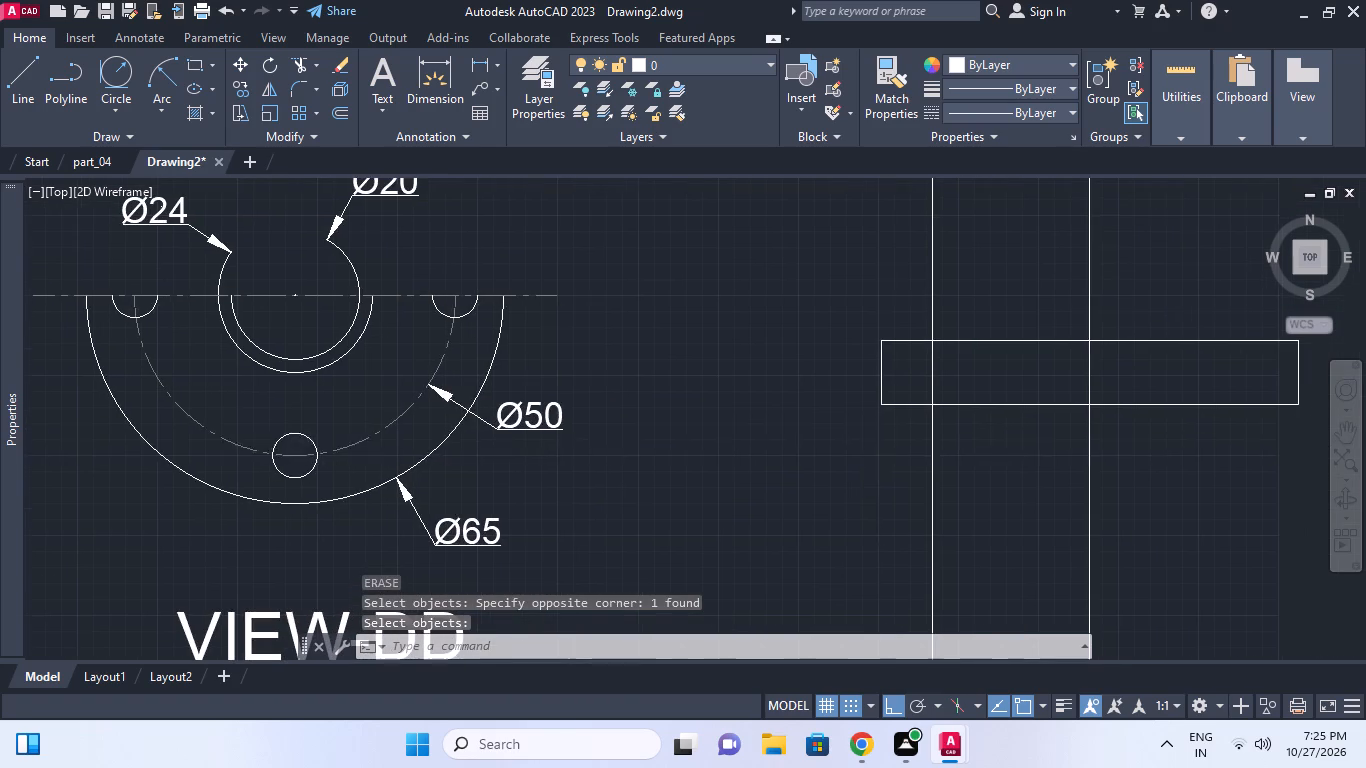
Measure the diameter of the small bottom hole in VIEW-DD.
{"action": "scroll", "coordinate": [932, 344], "scroll_direction": "up", "scroll_amount": 1}
{"action": "middle_click", "coordinate": [932, 344]}
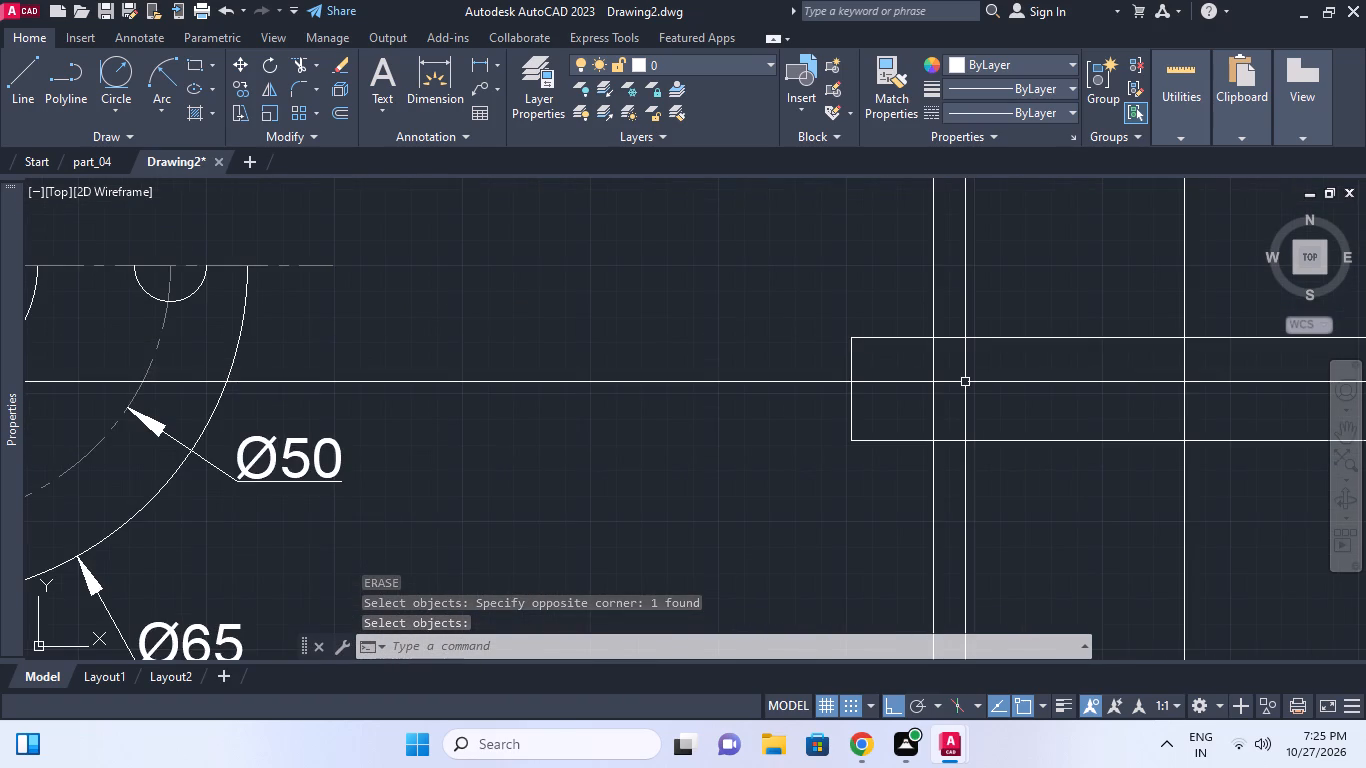
{"action": "middle_click_drag", "start_coordinate": [968, 397], "coordinate": [1020, 392]}
{"action": "scroll", "coordinate": [975, 398], "scroll_direction": "down", "scroll_amount": 1}
{"action": "key", "text": "Escape"}
{"action": "type", "text": "DDI"}
{"action": "key", "text": "space"}
{"action": "left_click", "coordinate": [364, 447]}
{"action": "key", "text": "Escape"}
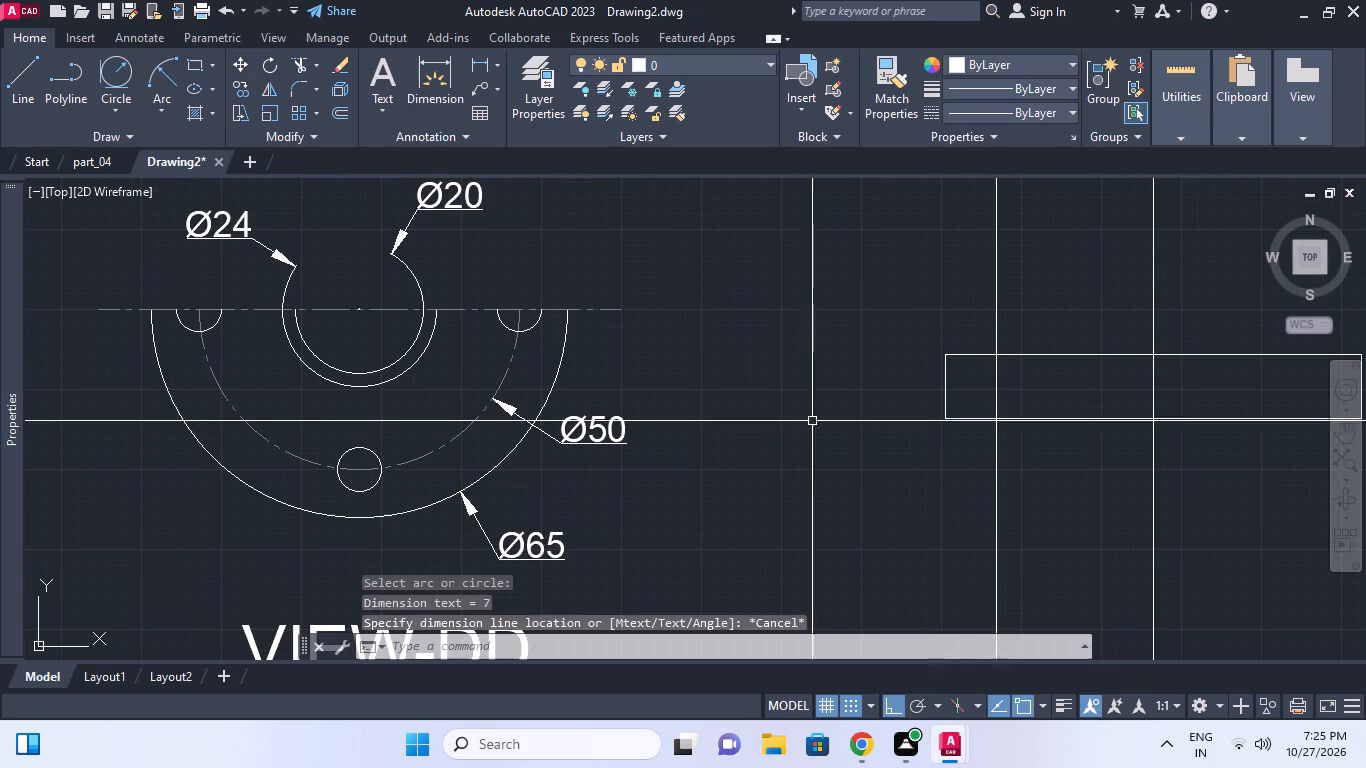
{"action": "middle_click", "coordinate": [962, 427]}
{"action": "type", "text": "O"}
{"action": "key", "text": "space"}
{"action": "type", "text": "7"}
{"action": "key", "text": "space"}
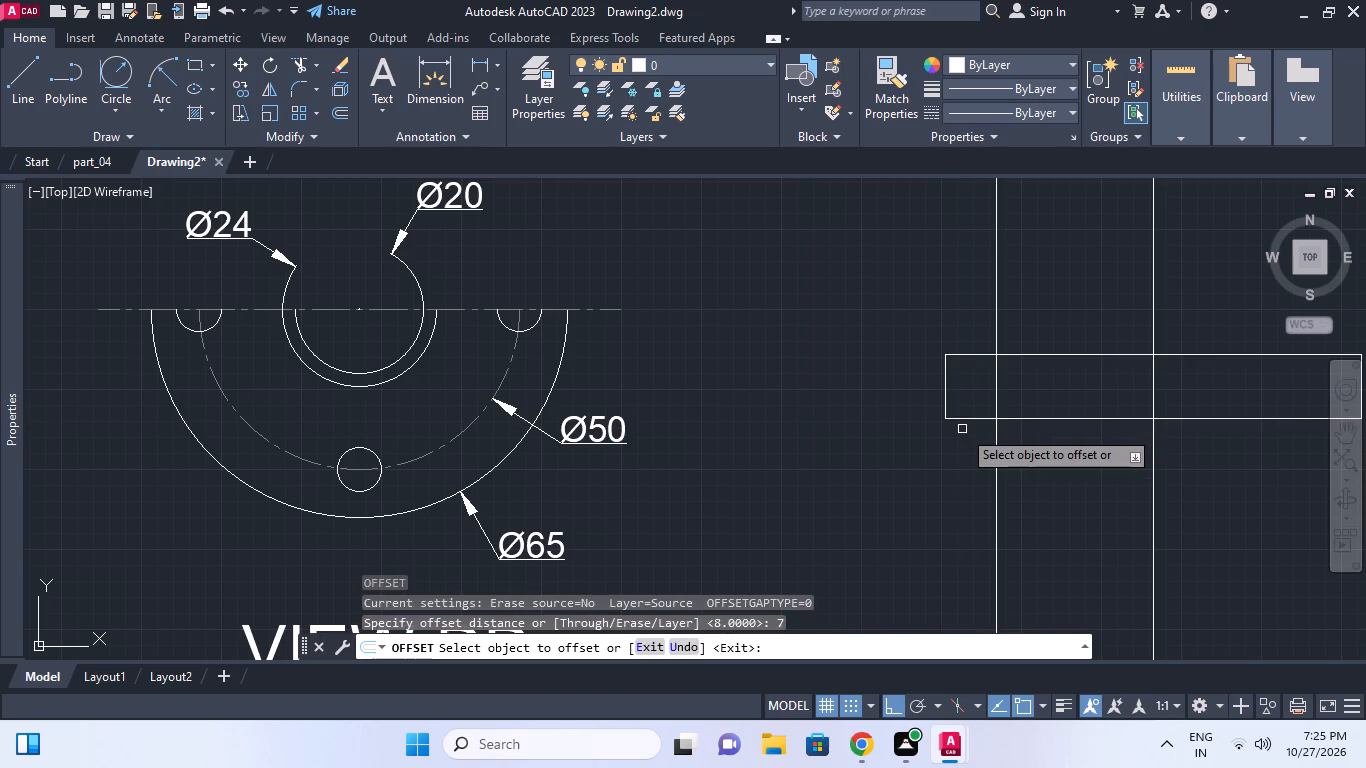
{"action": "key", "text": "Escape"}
Offset the hole's vertical construction line near the rectangle's left end by 7/2 to both sides.
{"action": "type", "text": "O 7/2"}
{"action": "key", "text": "Return"}
{"action": "left_click", "coordinate": [997, 454]}
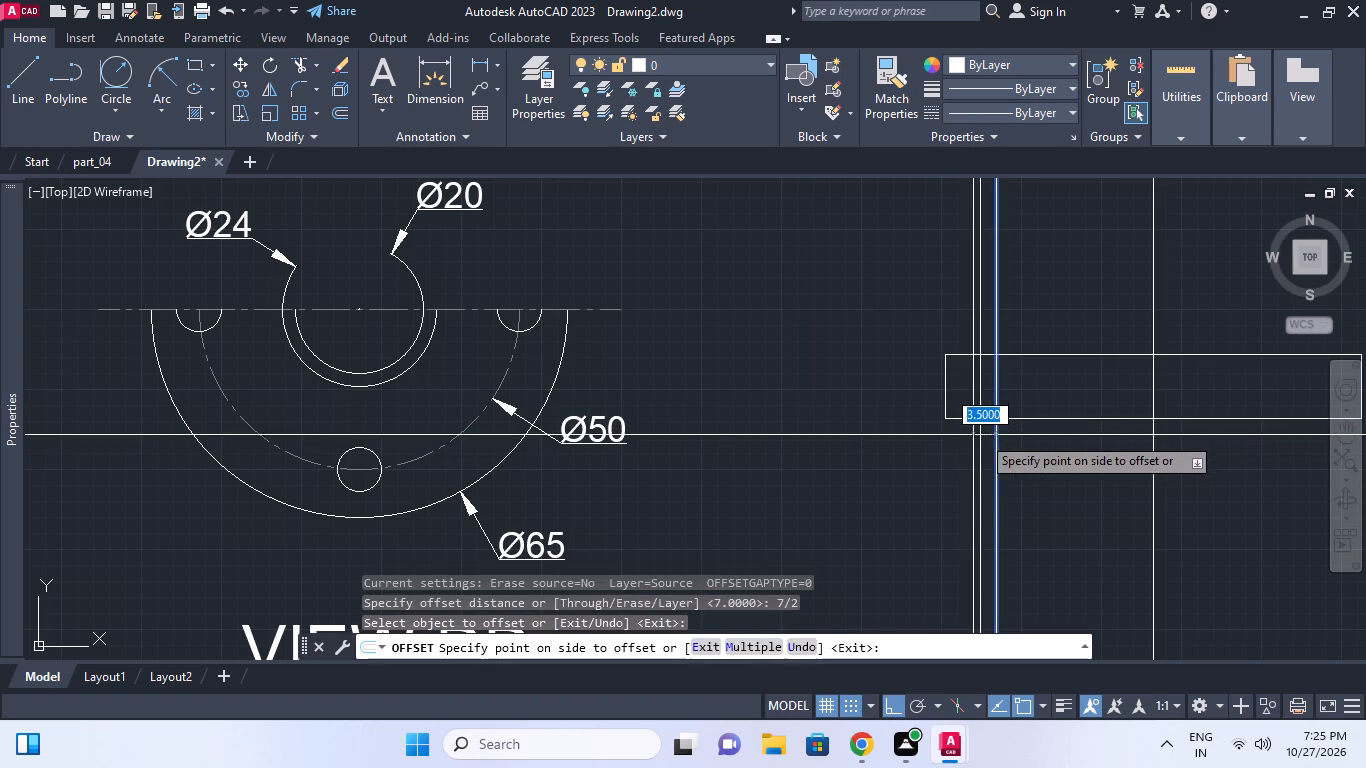
{"action": "left_click", "coordinate": [986, 432]}
{"action": "left_click", "coordinate": [995, 439]}
{"action": "left_click", "coordinate": [1025, 429]}
{"action": "key", "text": "Escape"}
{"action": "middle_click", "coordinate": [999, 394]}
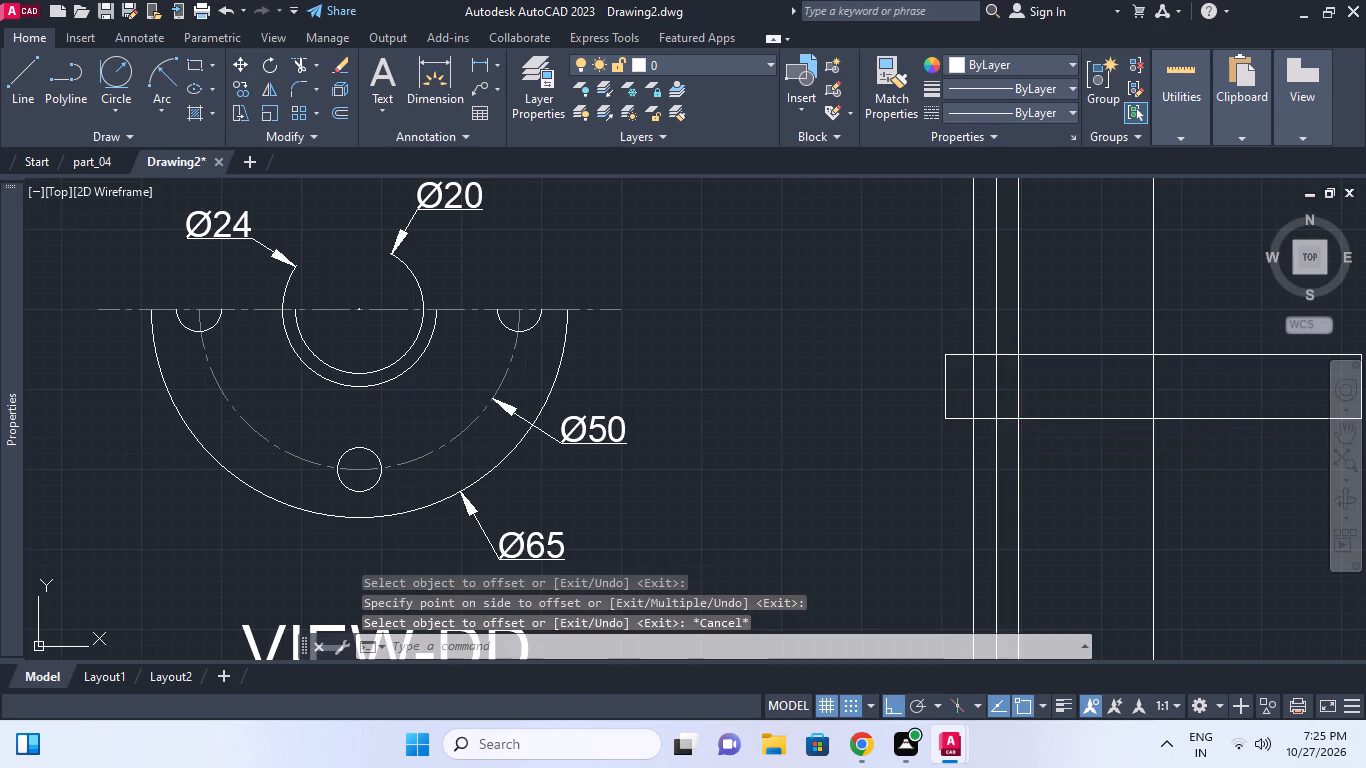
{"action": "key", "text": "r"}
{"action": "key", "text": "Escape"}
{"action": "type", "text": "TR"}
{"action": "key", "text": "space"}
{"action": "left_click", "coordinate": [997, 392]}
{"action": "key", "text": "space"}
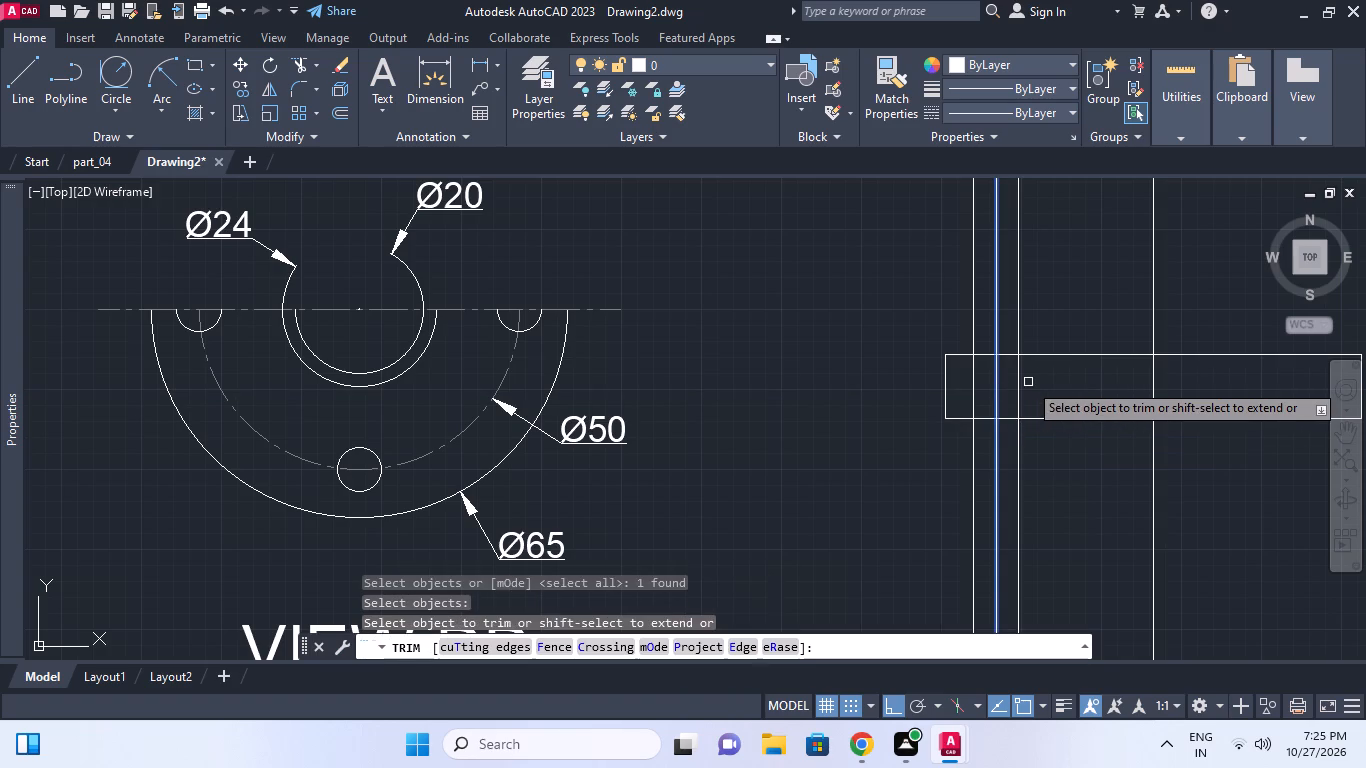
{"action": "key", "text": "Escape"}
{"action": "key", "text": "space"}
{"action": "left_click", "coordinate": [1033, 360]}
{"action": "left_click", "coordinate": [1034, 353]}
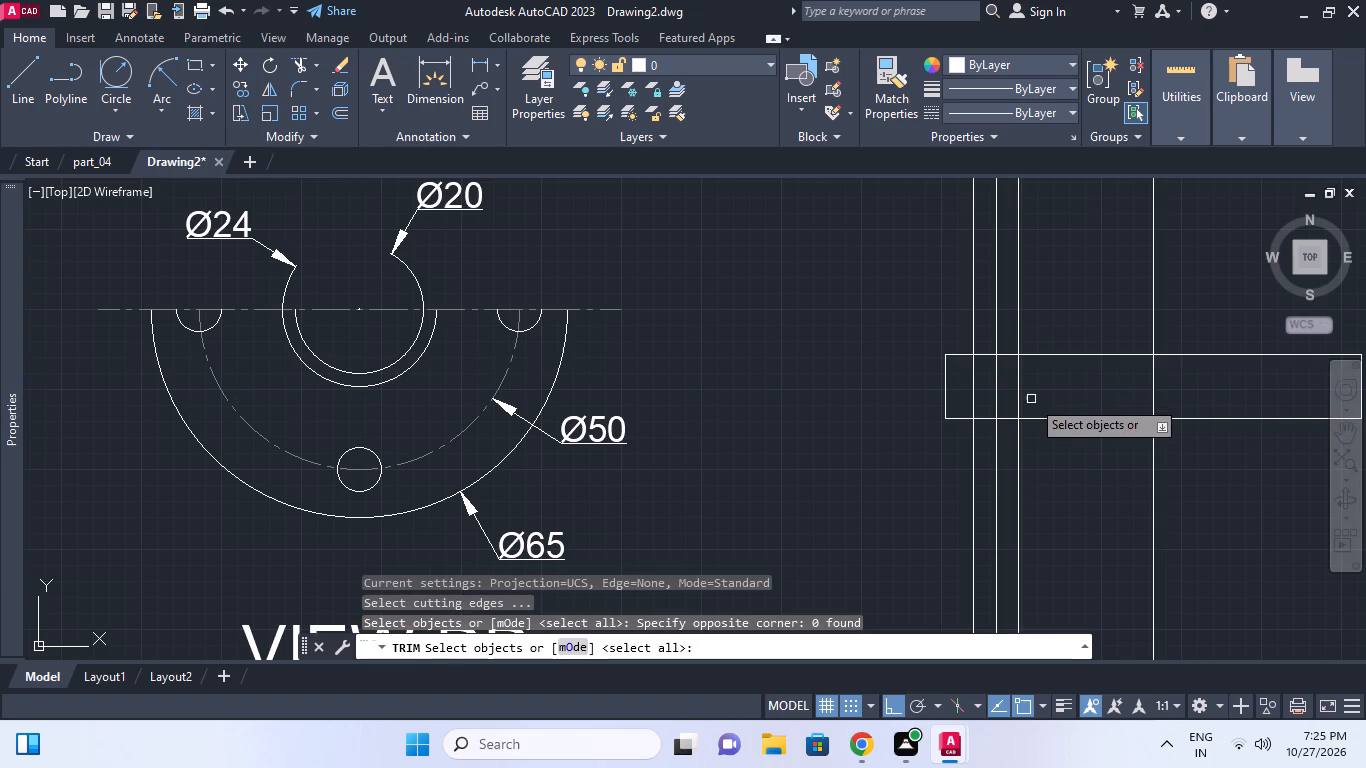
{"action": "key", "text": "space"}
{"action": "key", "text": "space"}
Trim the two hole edge lines to the rectangle's top and bottom edges.
{"action": "key", "text": "space"}
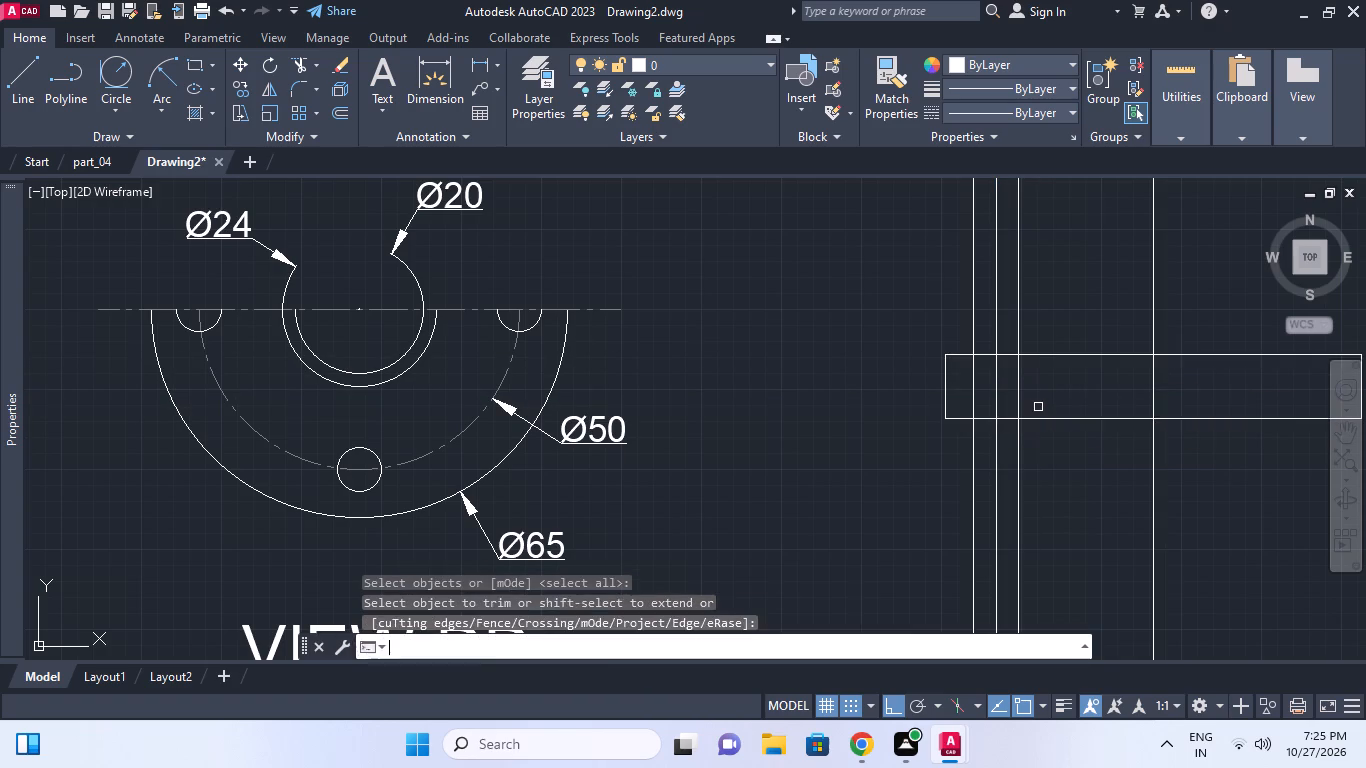
{"action": "left_click", "coordinate": [1034, 422]}
{"action": "left_click", "coordinate": [1037, 352]}
{"action": "key", "text": "space"}
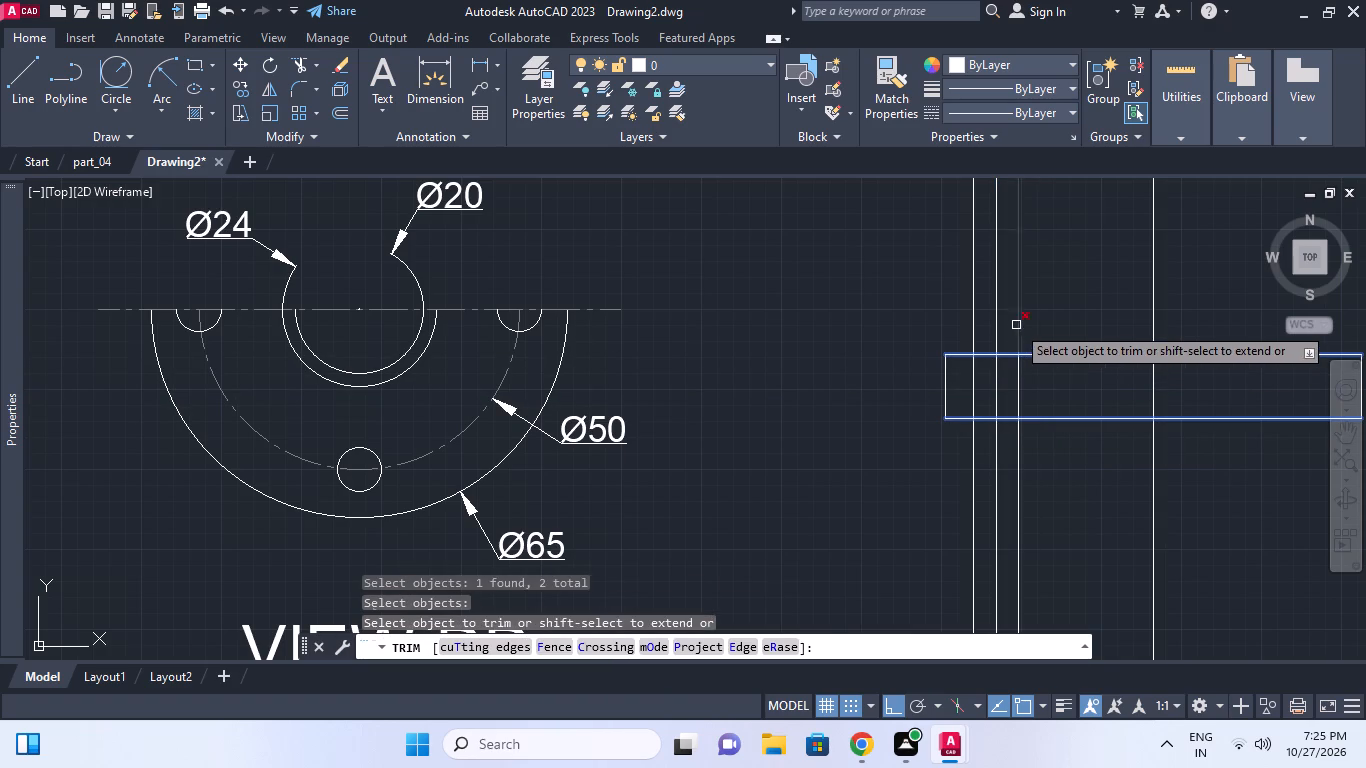
{"action": "left_click", "coordinate": [1016, 325]}
{"action": "left_click", "coordinate": [976, 324]}
{"action": "left_click", "coordinate": [970, 428]}
{"action": "left_click", "coordinate": [1022, 440]}
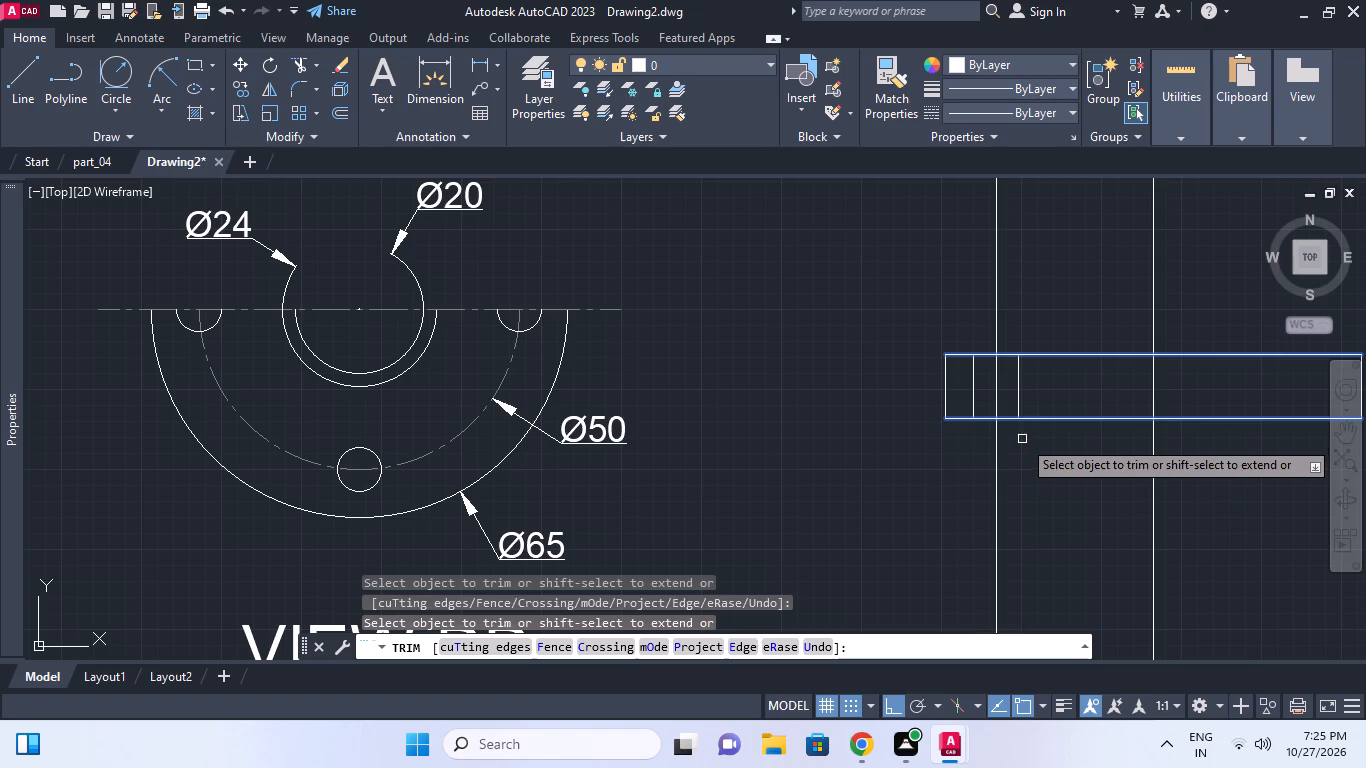
{"action": "right_click", "coordinate": [1026, 410]}
{"action": "left_click", "coordinate": [1117, 73]}
{"action": "middle_click_drag", "start_coordinate": [1031, 305], "coordinate": [1020, 300]}
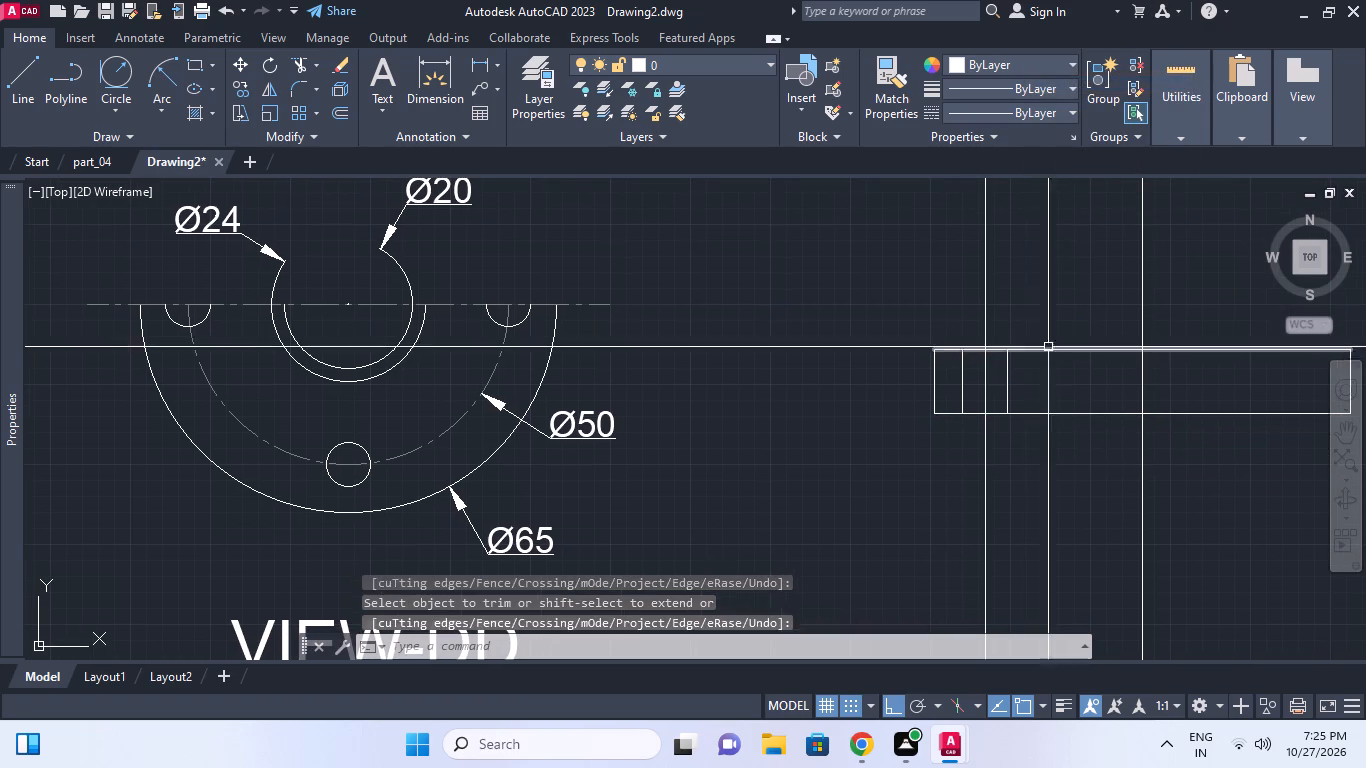
{"action": "key", "text": "Escape"}
Join the four edges of the side-section rectangle into one polyline.
{"action": "middle_click", "coordinate": [1025, 359]}
{"action": "key", "text": "Escape"}
{"action": "left_click", "coordinate": [859, 327]}
{"action": "middle_click_drag", "start_coordinate": [990, 412], "coordinate": [777, 367]}
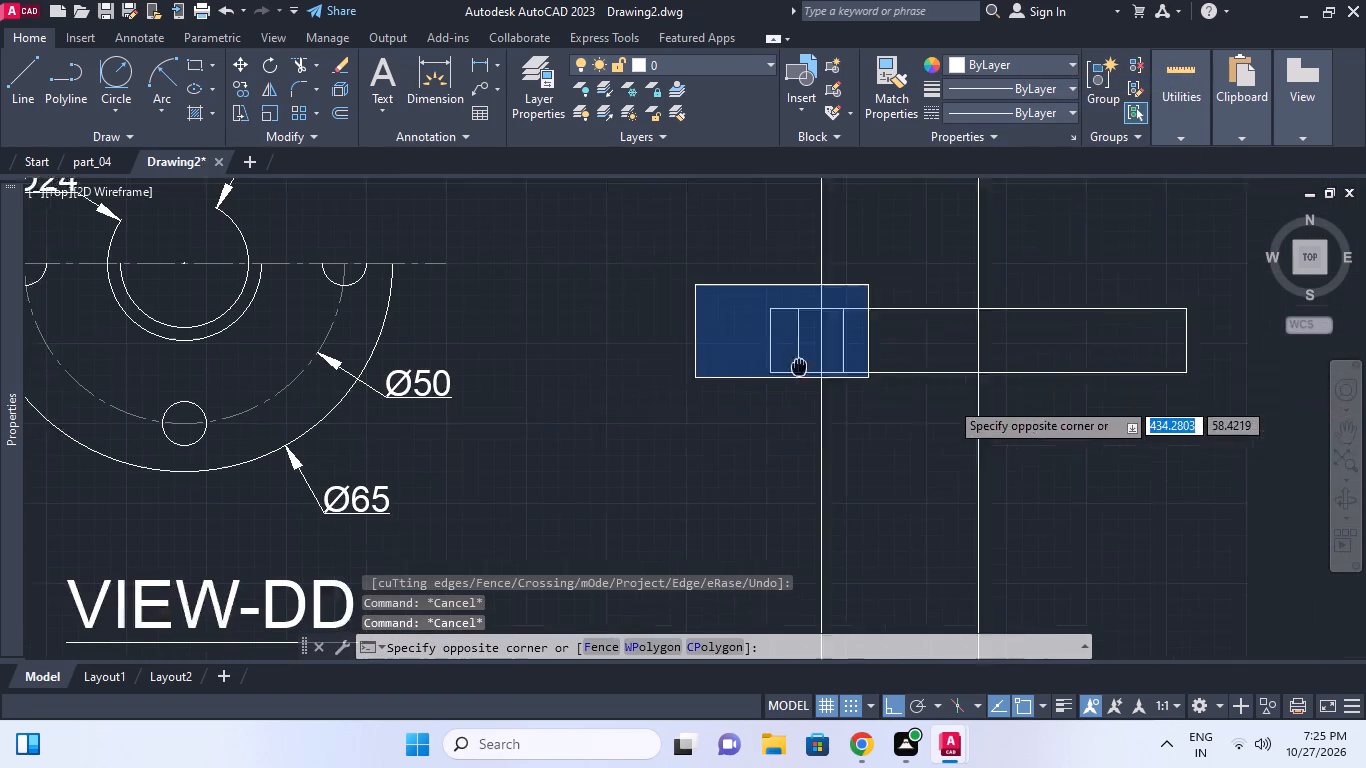
{"action": "middle_click_drag", "start_coordinate": [777, 367], "coordinate": [776, 367]}
{"action": "left_click", "coordinate": [1193, 434]}
{"action": "key", "text": "j"}
{"action": "key", "text": "space"}
{"action": "key", "text": "Escape"}
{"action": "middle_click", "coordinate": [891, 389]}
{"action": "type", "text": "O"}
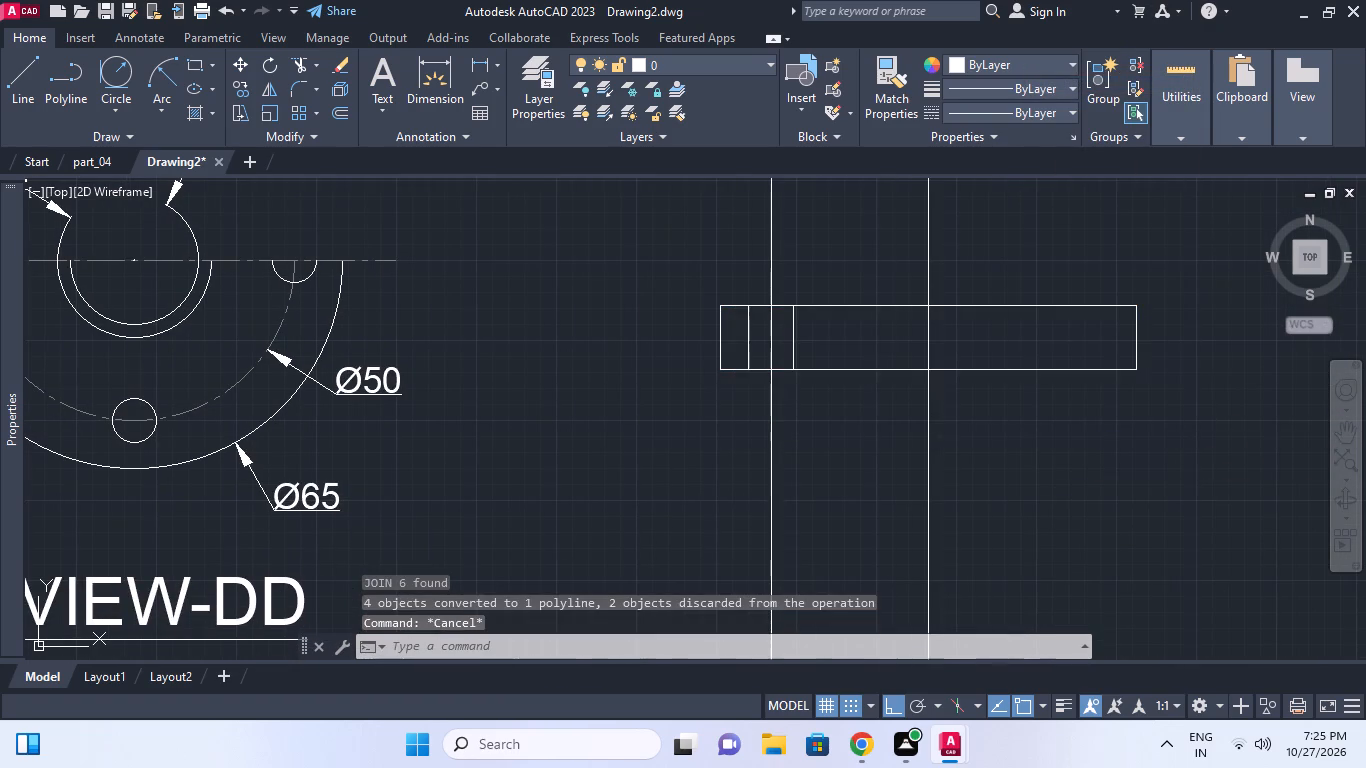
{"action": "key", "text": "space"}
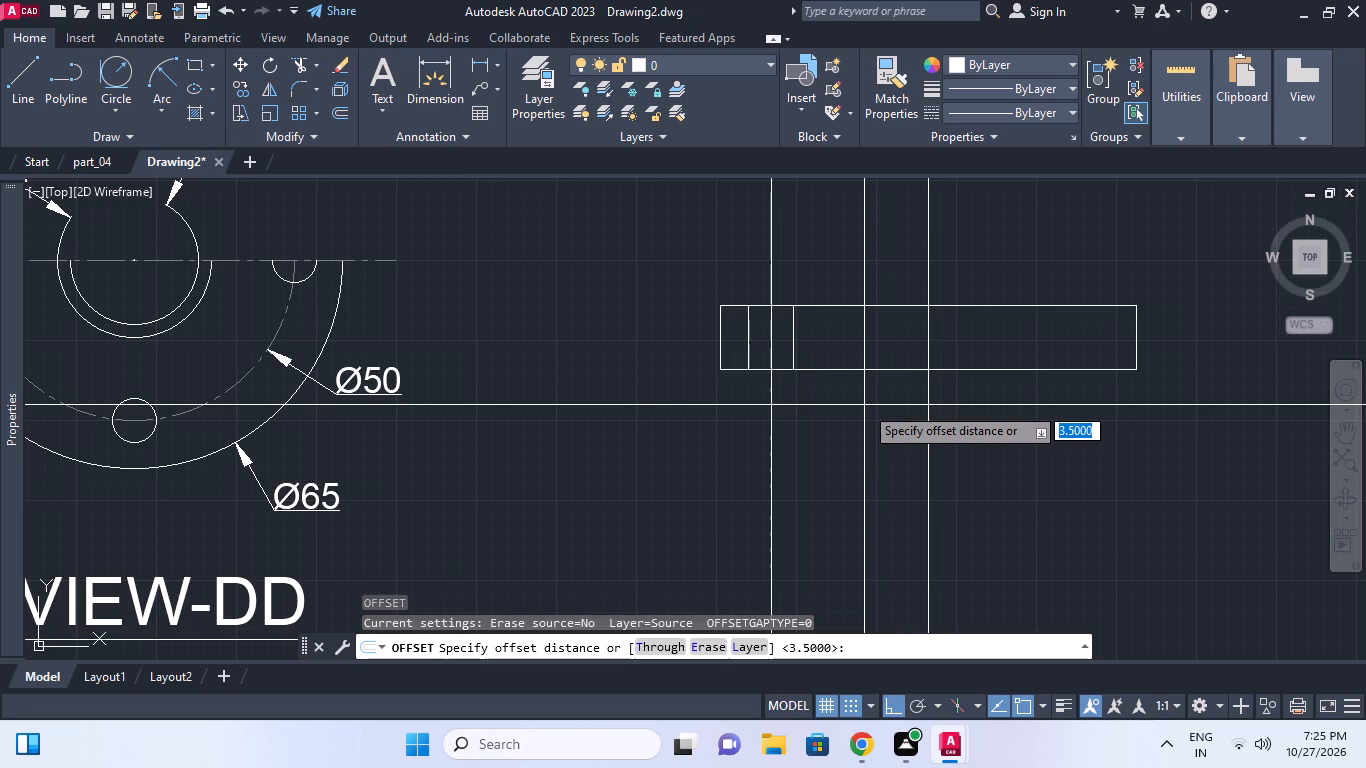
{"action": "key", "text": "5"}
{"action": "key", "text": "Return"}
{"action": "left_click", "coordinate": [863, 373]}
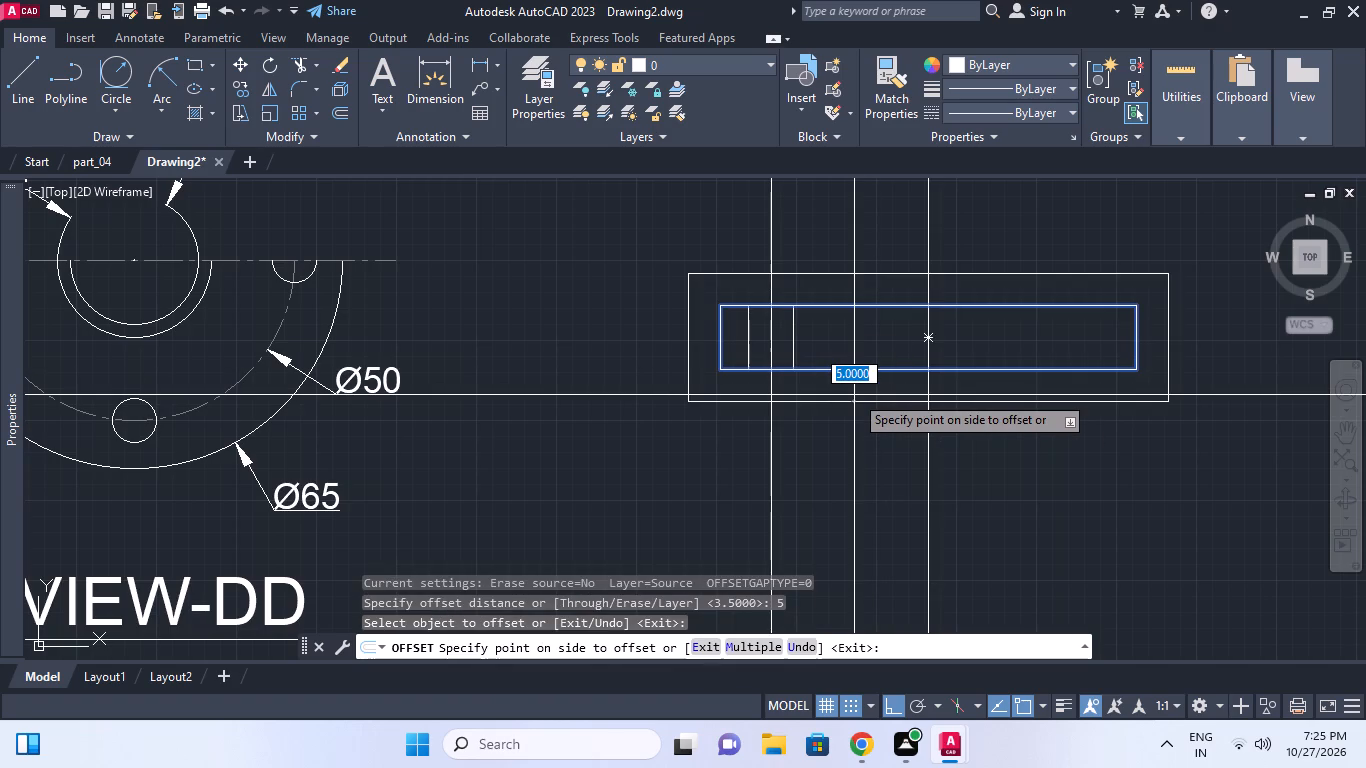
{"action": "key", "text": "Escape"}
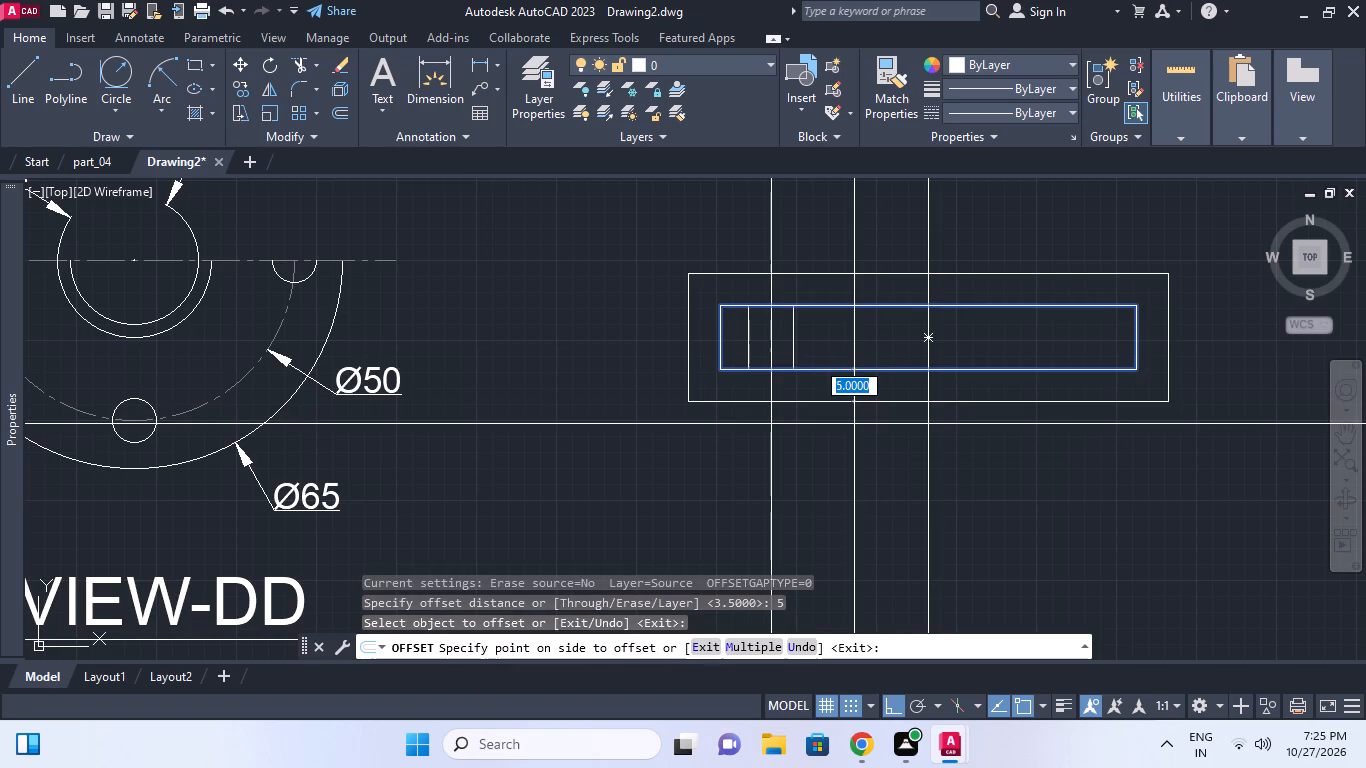
Offset the joined side-section rectangle outward by 2.5.
{"action": "type", "text": "O"}
{"action": "key", "text": "space"}
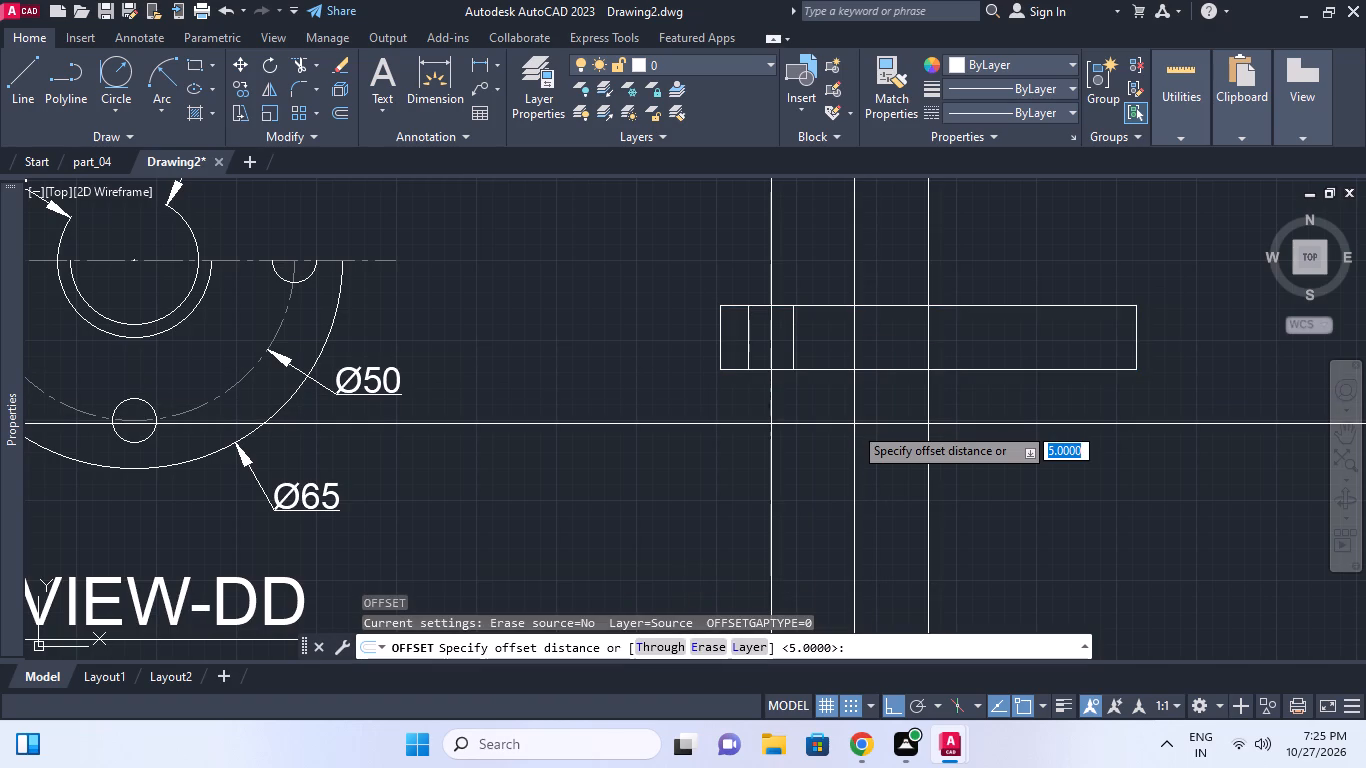
{"action": "type", "text": "2.5"}
{"action": "key", "text": "Return"}
{"action": "left_click", "coordinate": [858, 374]}
{"action": "left_click", "coordinate": [844, 403]}
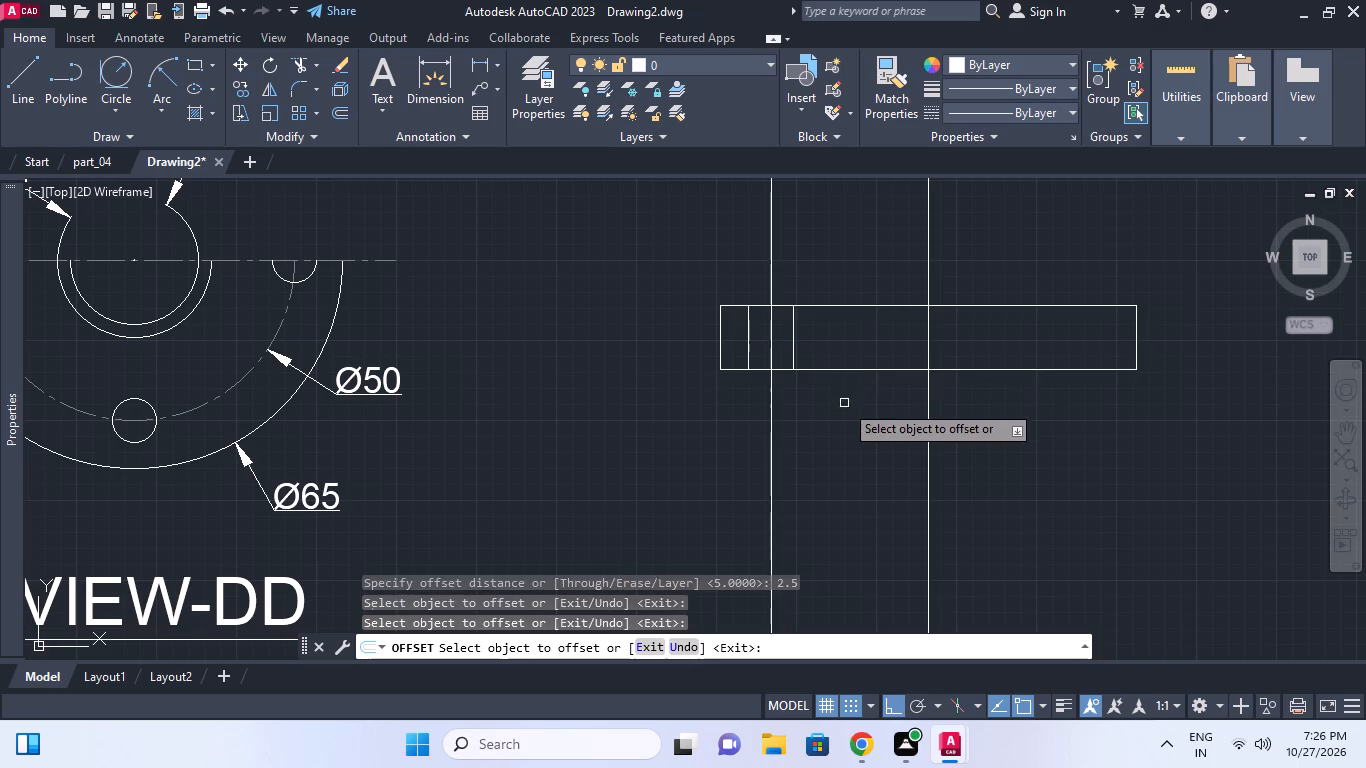
{"action": "left_click", "coordinate": [845, 372]}
{"action": "left_click", "coordinate": [835, 395]}
{"action": "key", "text": "Escape"}
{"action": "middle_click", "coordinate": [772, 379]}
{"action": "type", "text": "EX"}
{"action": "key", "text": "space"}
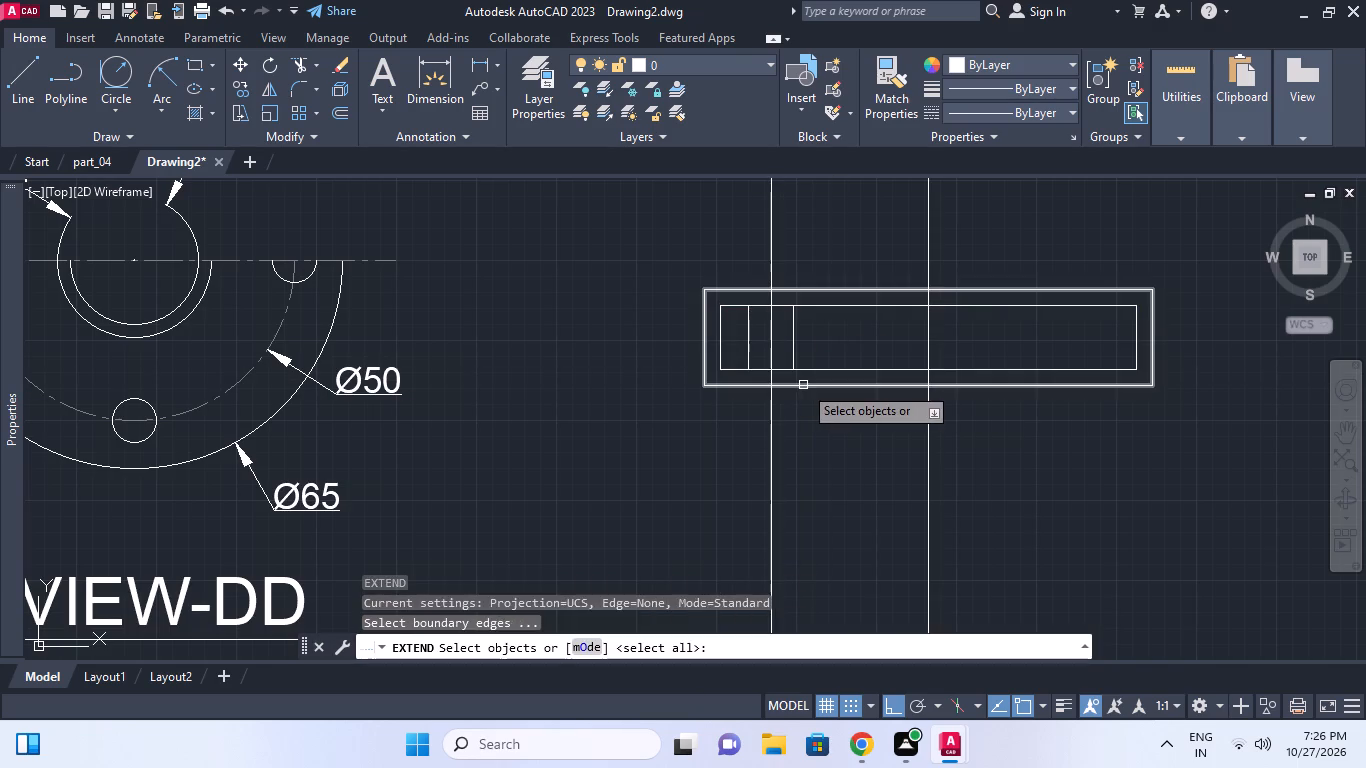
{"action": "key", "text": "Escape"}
Trim the hole's vertical centre line above and below the outer offset rectangle.
{"action": "key", "text": "t"}
{"action": "type", "text": "R"}
{"action": "key", "text": "space"}
{"action": "left_click", "coordinate": [803, 385]}
{"action": "key", "text": "space"}
{"action": "left_click", "coordinate": [786, 427]}
{"action": "left_click", "coordinate": [734, 406]}
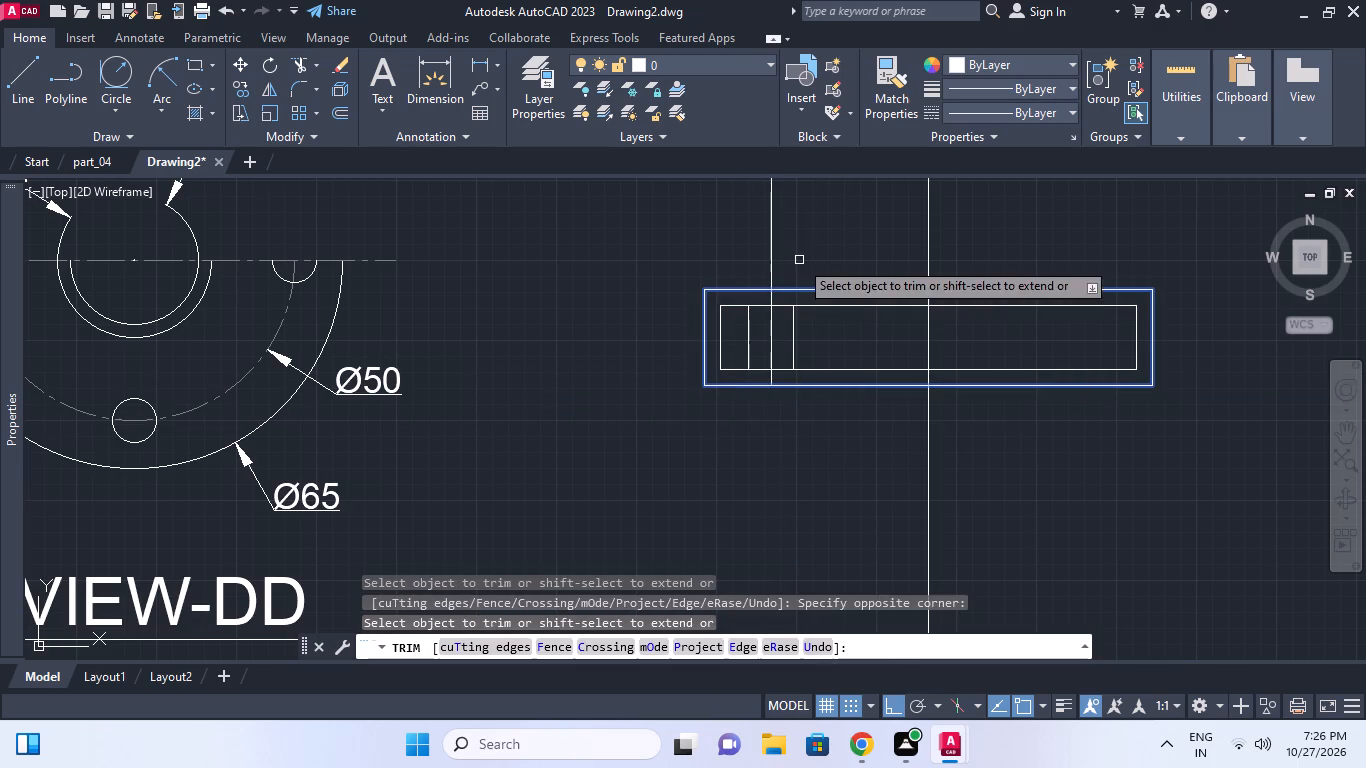
{"action": "left_click", "coordinate": [799, 259]}
{"action": "left_click", "coordinate": [695, 198]}
{"action": "right_click", "coordinate": [695, 198]}
{"action": "left_click", "coordinate": [774, 214]}
Erase the outer offset rectangle around the side section.
{"action": "left_click", "coordinate": [796, 288]}
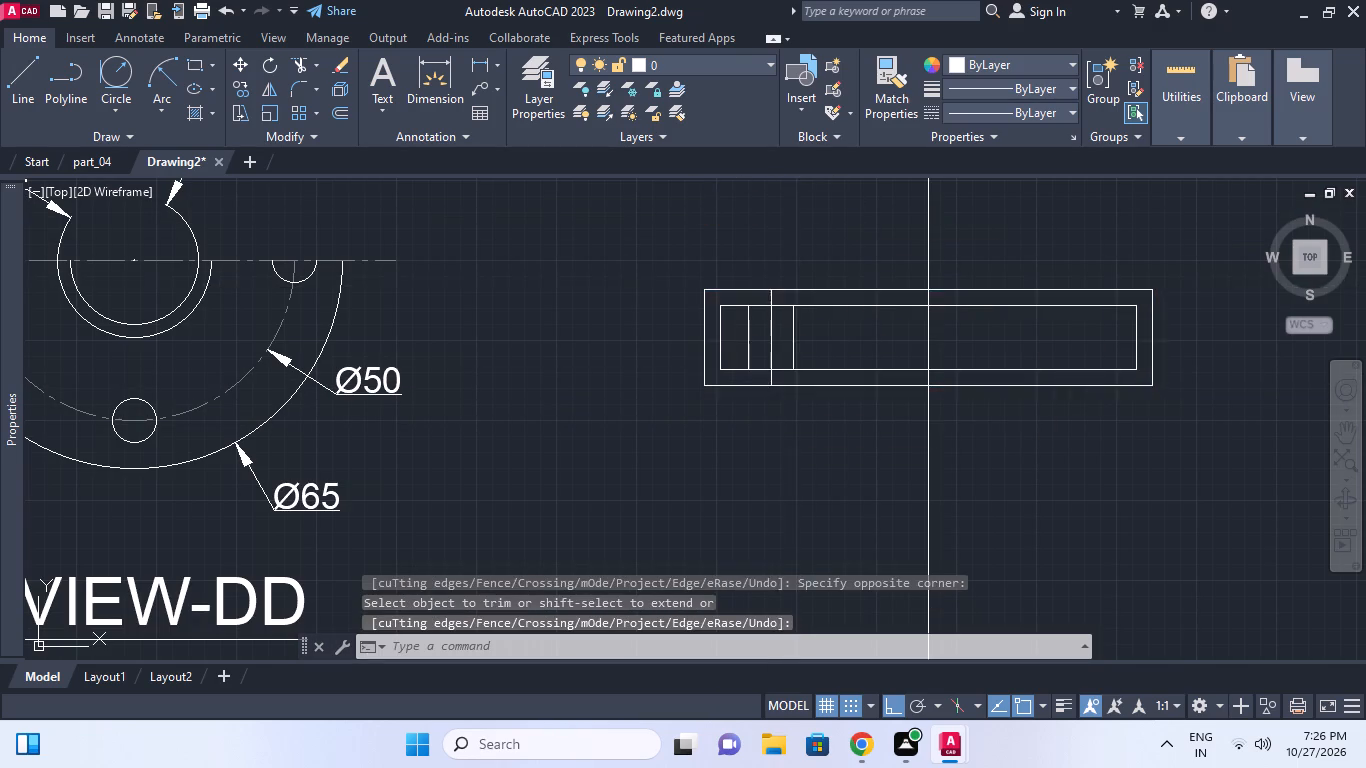
{"action": "key", "text": "e"}
{"action": "key", "text": "space"}
Change the colour of the two hole edge lines beside the hole's centre line to Green.
{"action": "left_click", "coordinate": [749, 291]}
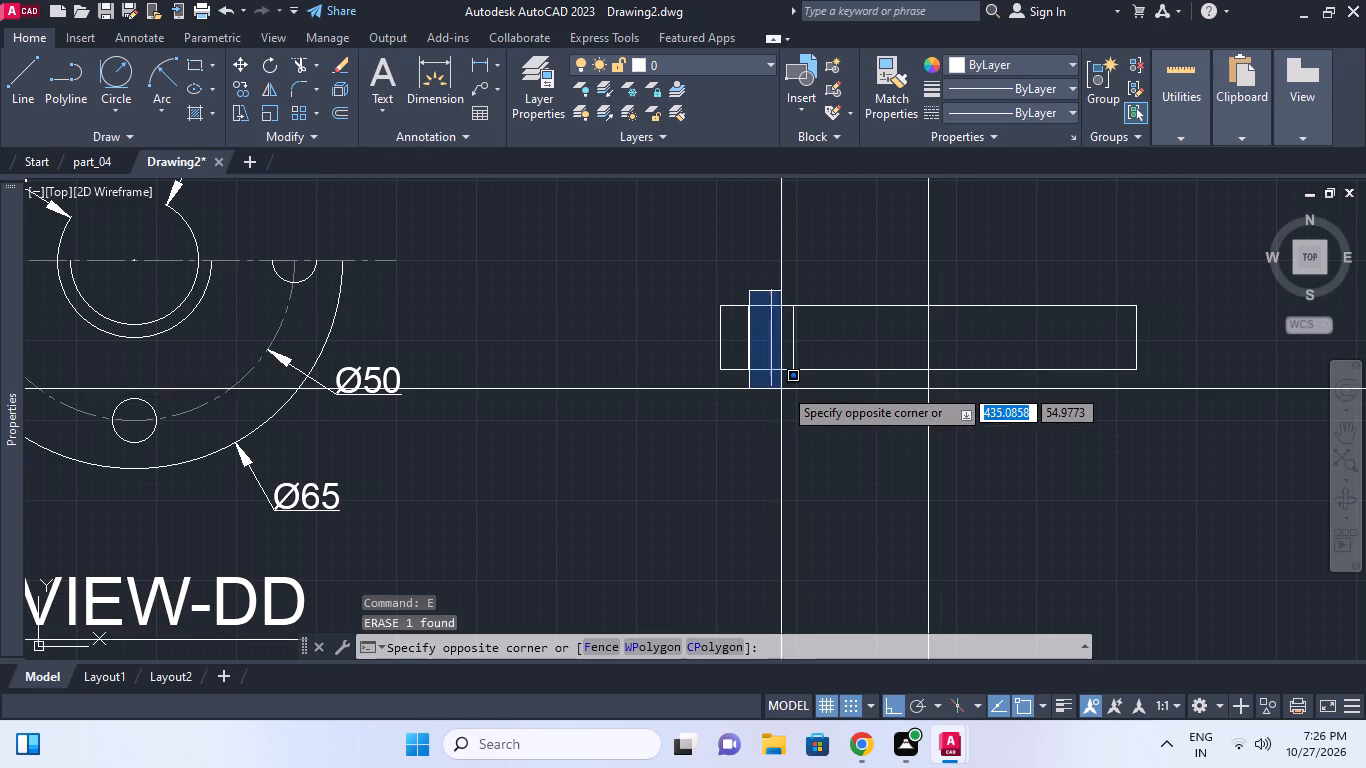
{"action": "left_click", "coordinate": [791, 385]}
{"action": "scroll", "coordinate": [750, 319], "scroll_direction": "up", "scroll_amount": 2}
{"action": "left_click", "coordinate": [729, 284]}
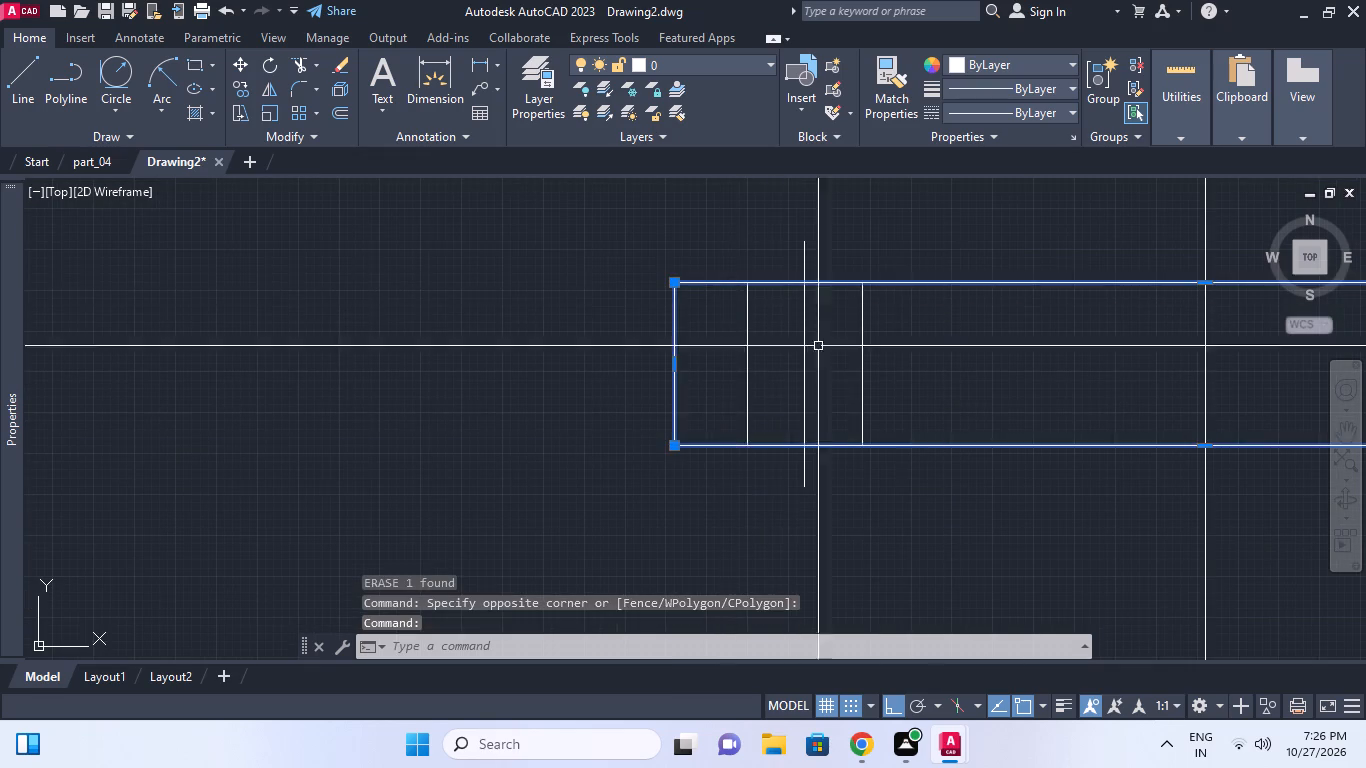
{"action": "key", "text": "Escape"}
{"action": "left_click_drag", "start_coordinate": [707, 254], "coordinate": [712, 265]}
{"action": "left_click", "coordinate": [956, 436]}
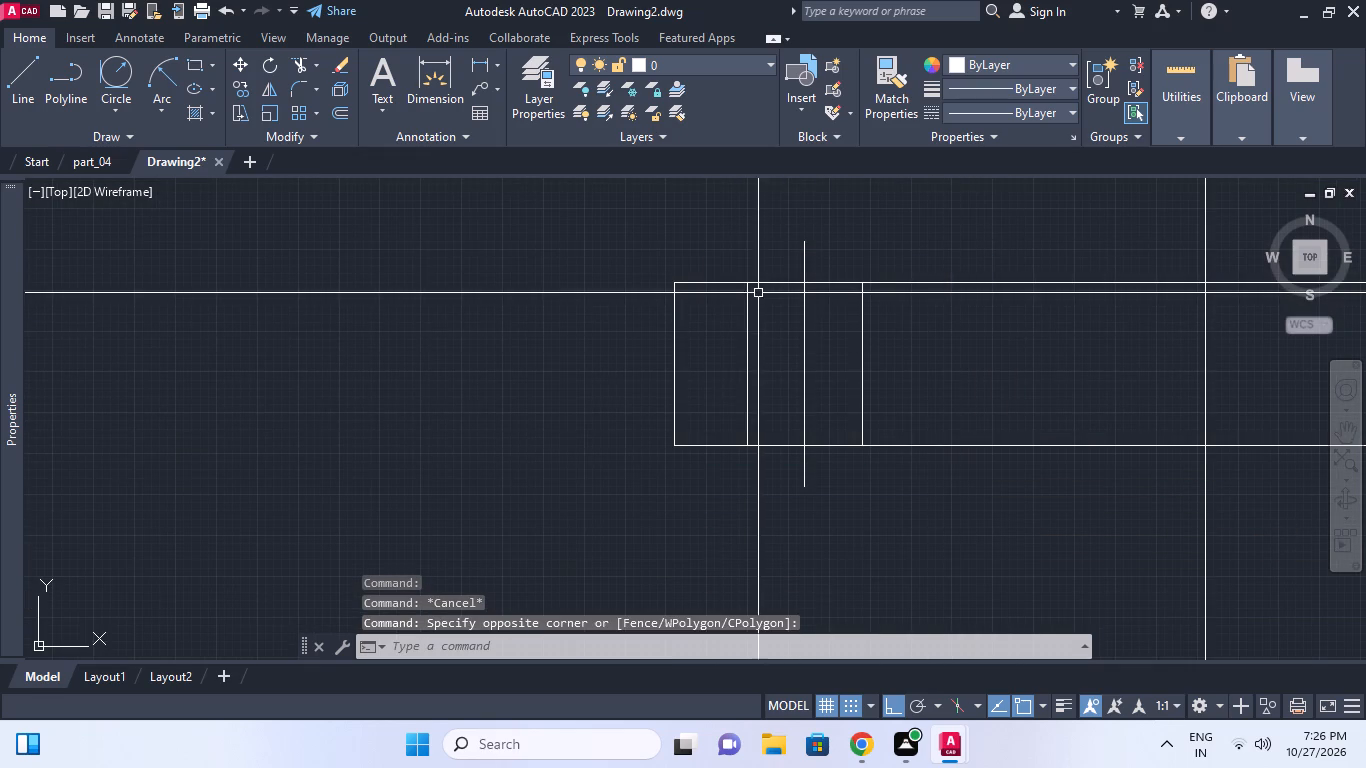
{"action": "left_click", "coordinate": [881, 351]}
{"action": "left_click", "coordinate": [840, 323]}
{"action": "left_click", "coordinate": [735, 348]}
{"action": "left_click", "coordinate": [718, 328]}
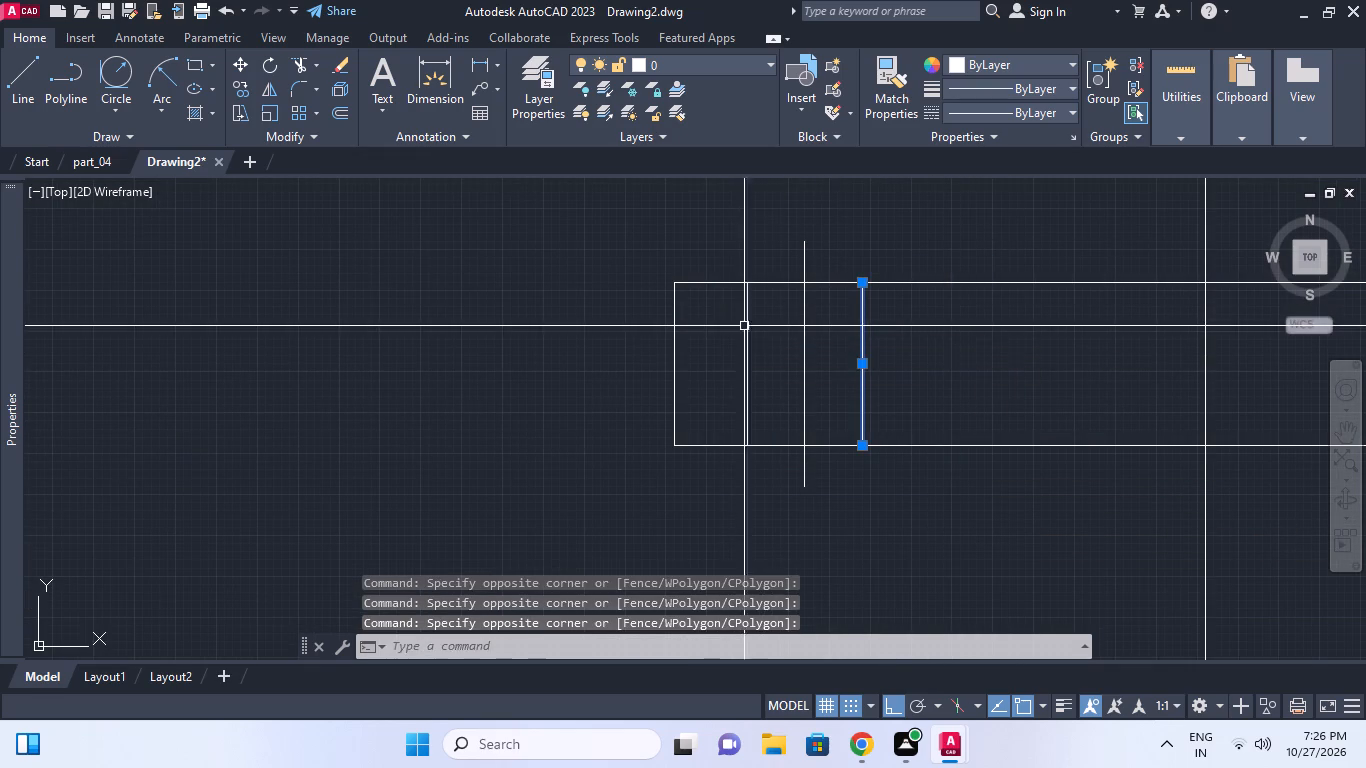
{"action": "left_click", "coordinate": [768, 326]}
{"action": "left_click", "coordinate": [726, 326]}
{"action": "left_click", "coordinate": [1005, 66]}
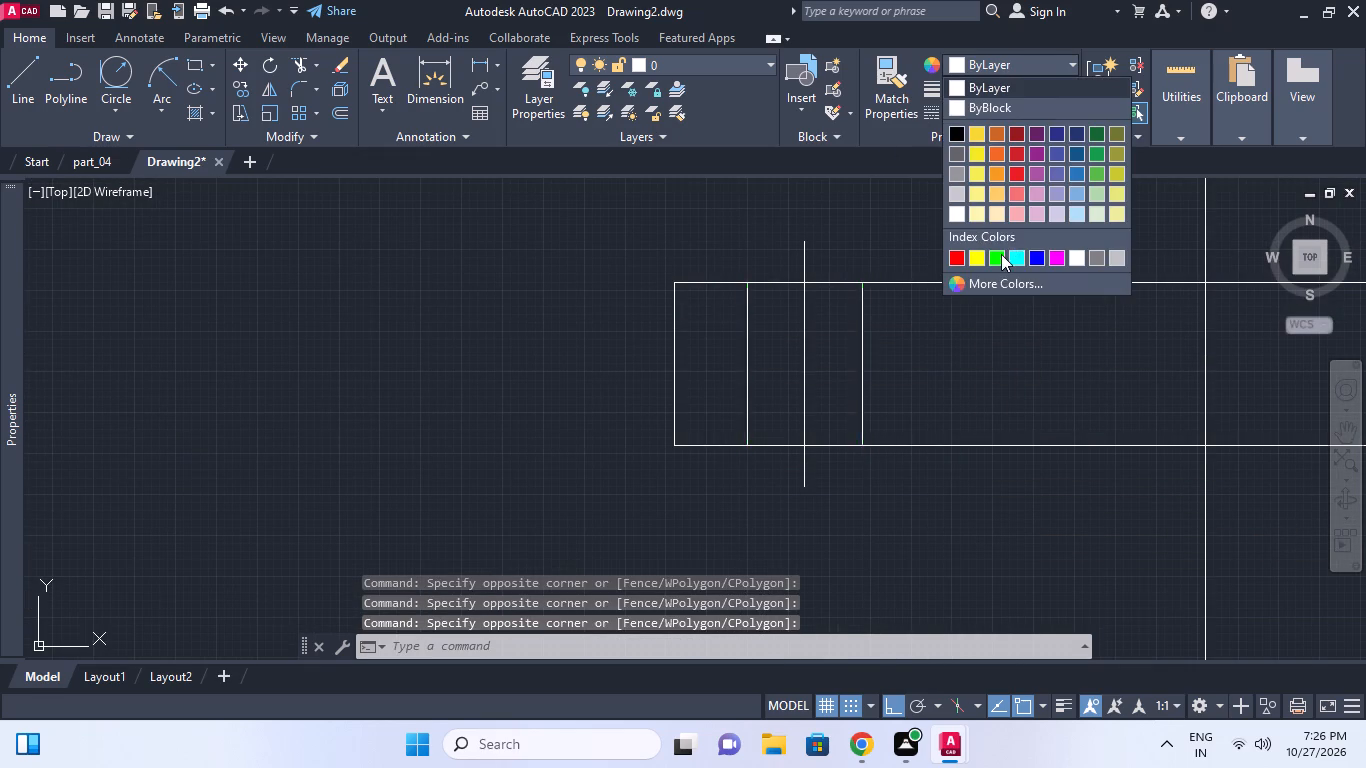
{"action": "left_click", "coordinate": [1001, 254]}
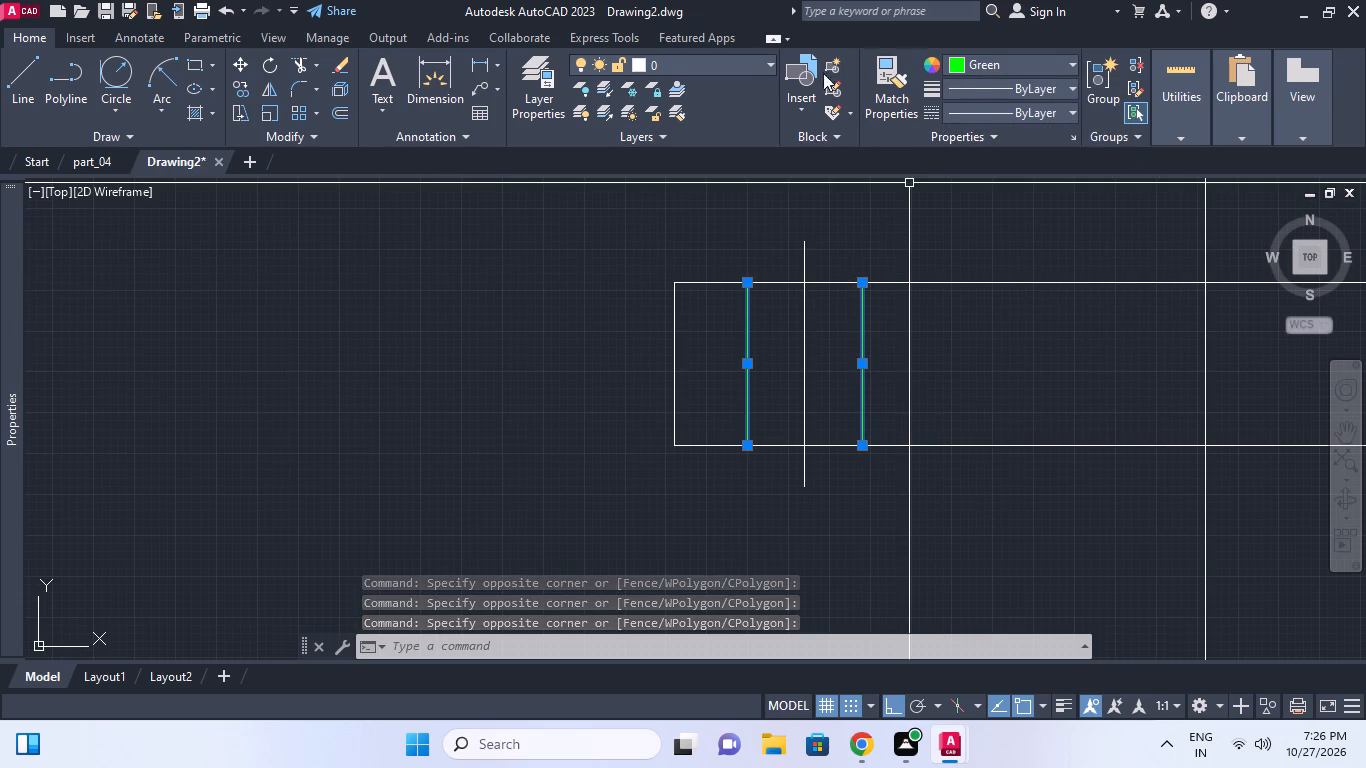
Load the DASHEDX2 linetype from acad.lin into the drawing's linetypes.
{"action": "left_click", "coordinate": [1031, 113]}
{"action": "left_click", "coordinate": [1036, 226]}
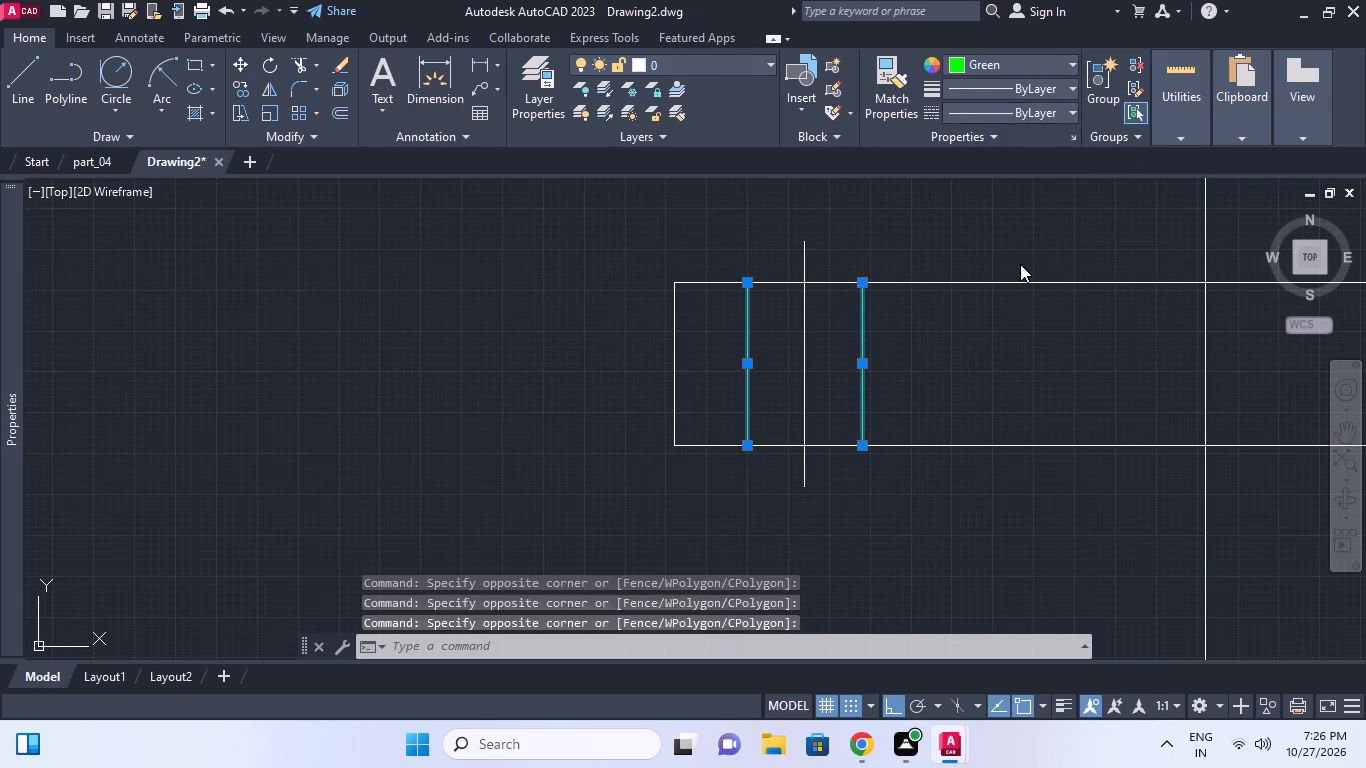
{"action": "left_click", "coordinate": [656, 201]}
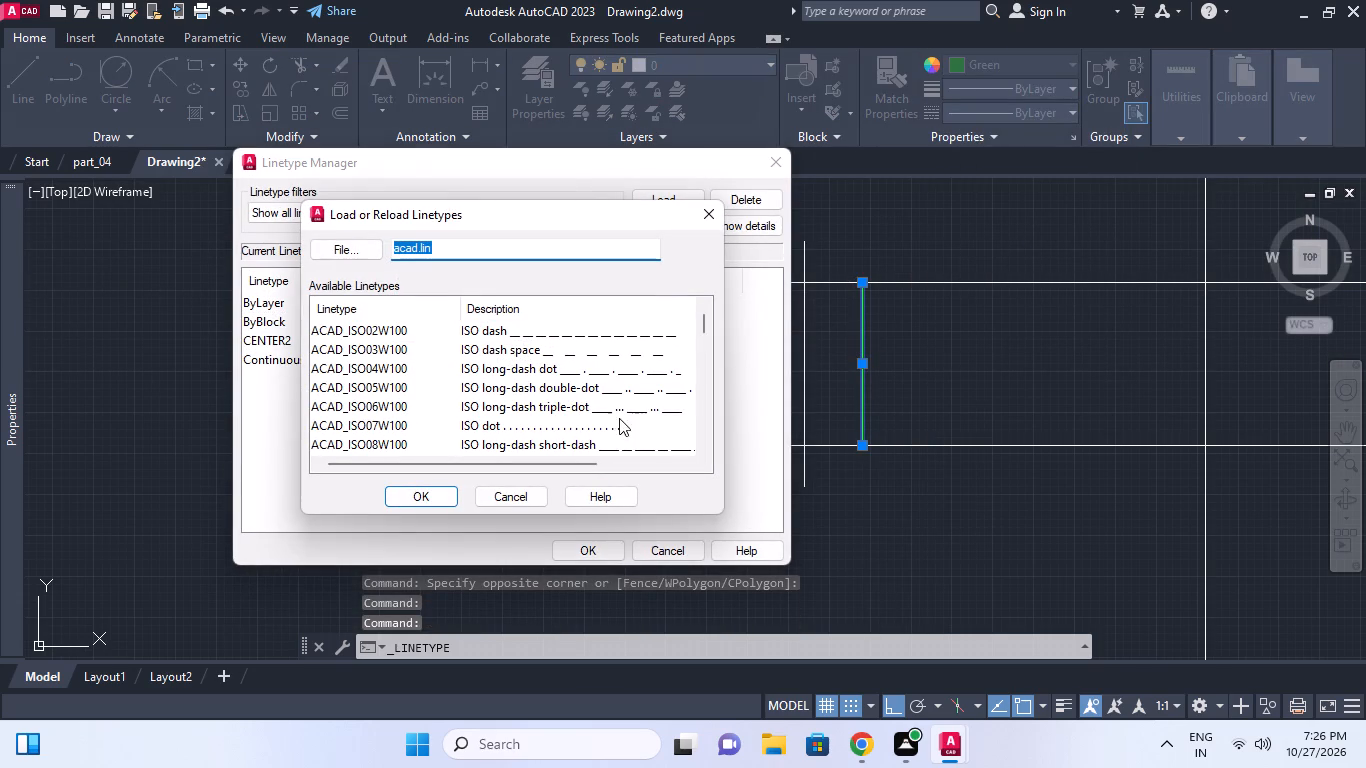
{"action": "scroll", "coordinate": [628, 423], "scroll_direction": "down", "scroll_amount": 2}
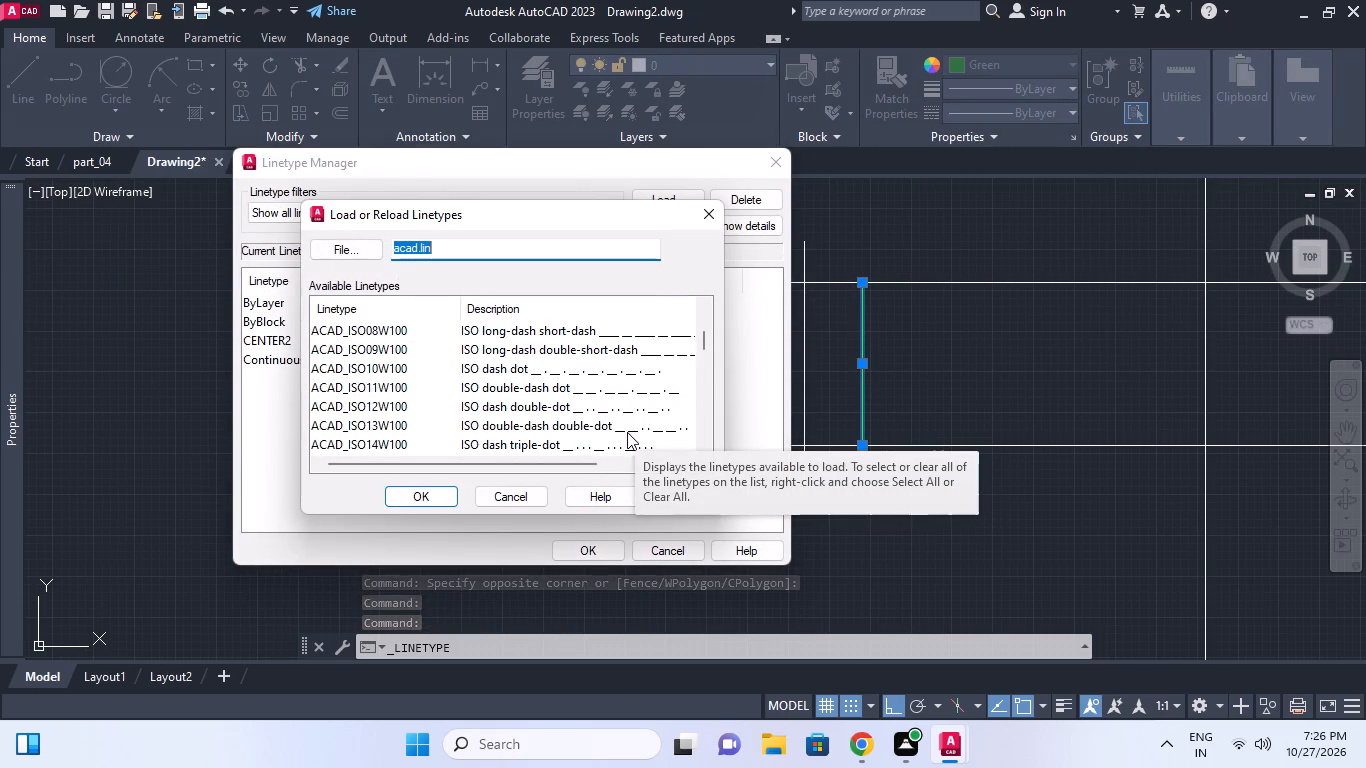
{"action": "scroll", "coordinate": [628, 434], "scroll_direction": "down", "scroll_amount": 3}
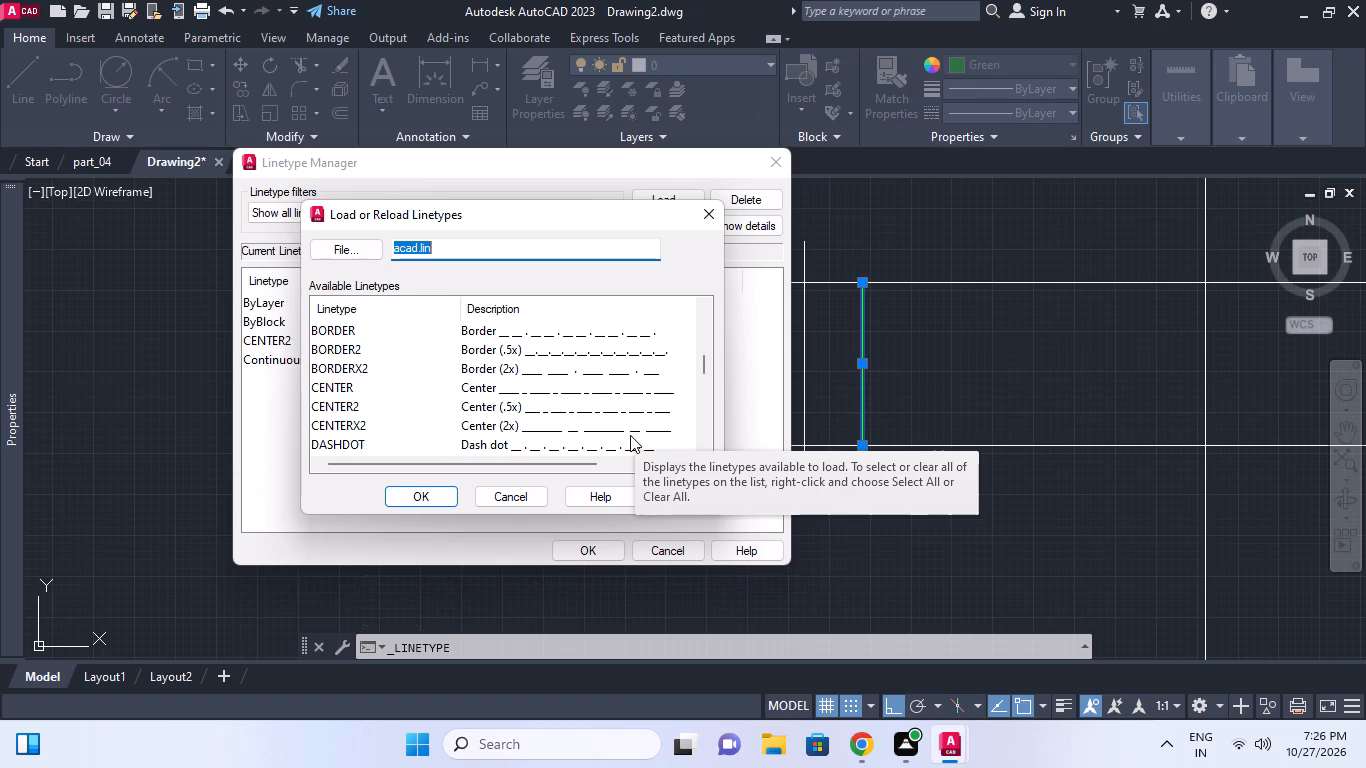
{"action": "scroll", "coordinate": [630, 436], "scroll_direction": "down", "scroll_amount": 1}
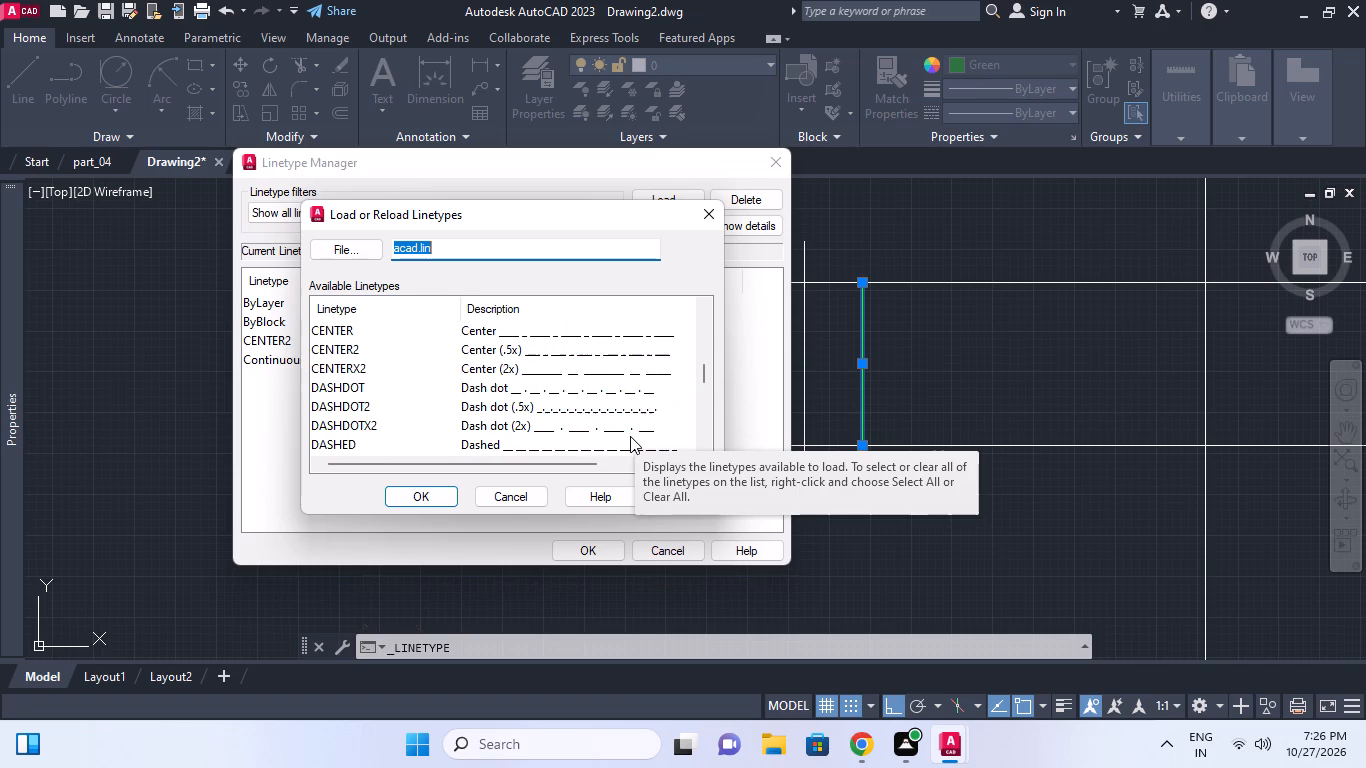
{"action": "scroll", "coordinate": [630, 436], "scroll_direction": "down", "scroll_amount": 2}
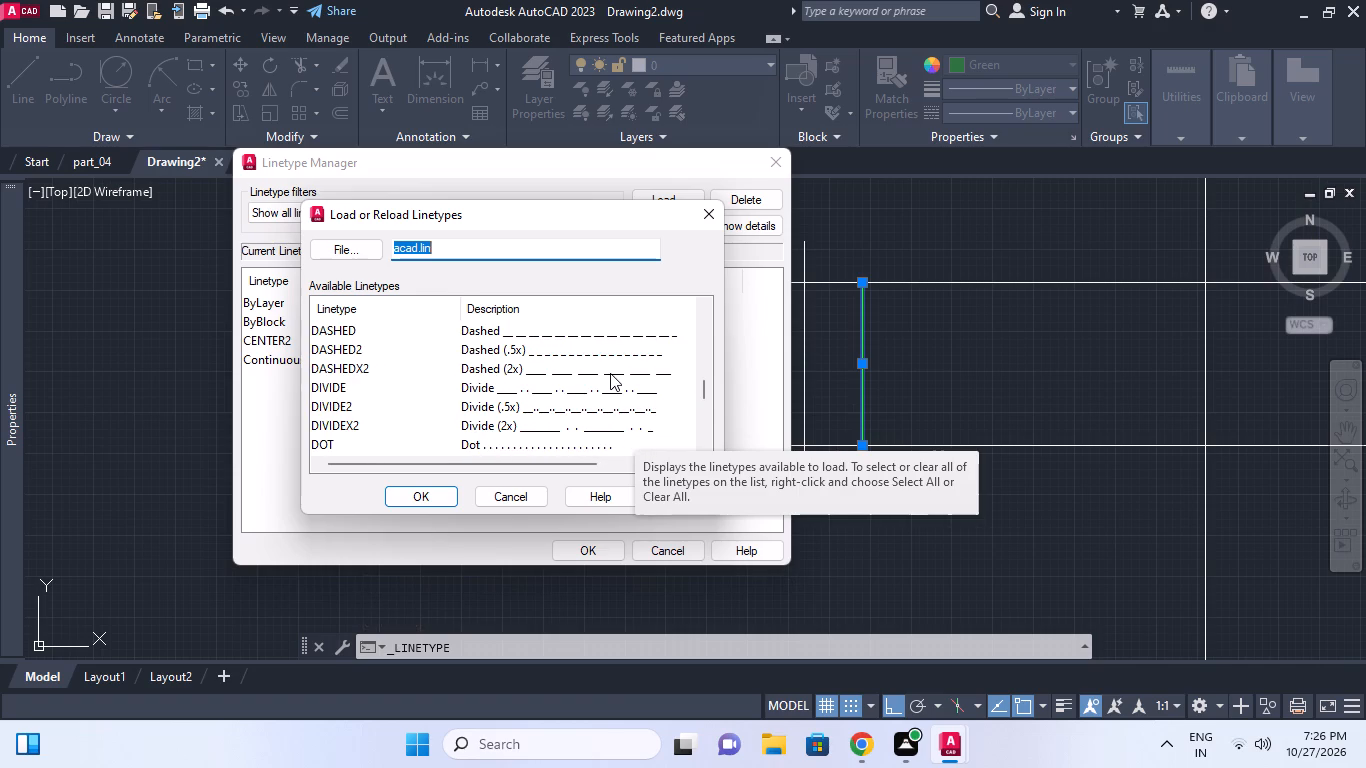
{"action": "left_click", "coordinate": [610, 373]}
{"action": "left_click", "coordinate": [432, 491]}
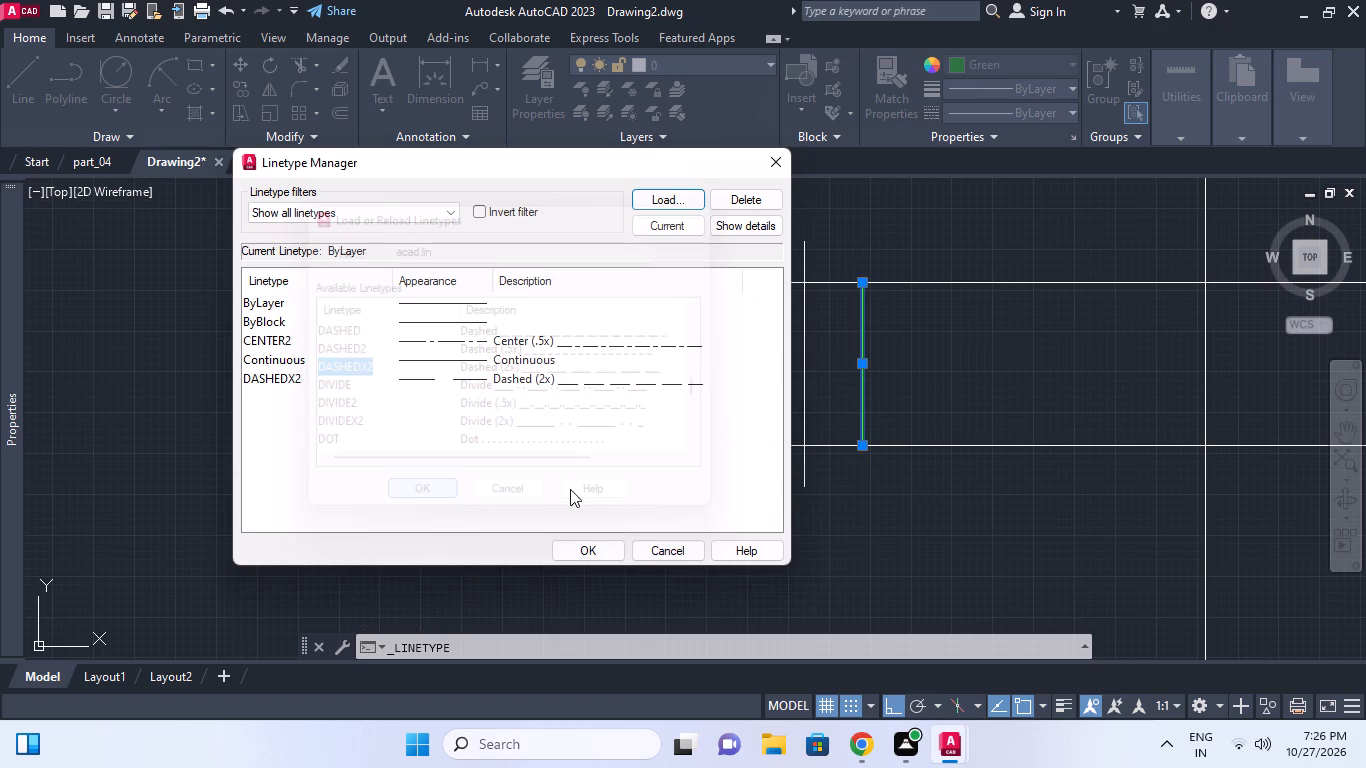
{"action": "left_click", "coordinate": [440, 376]}
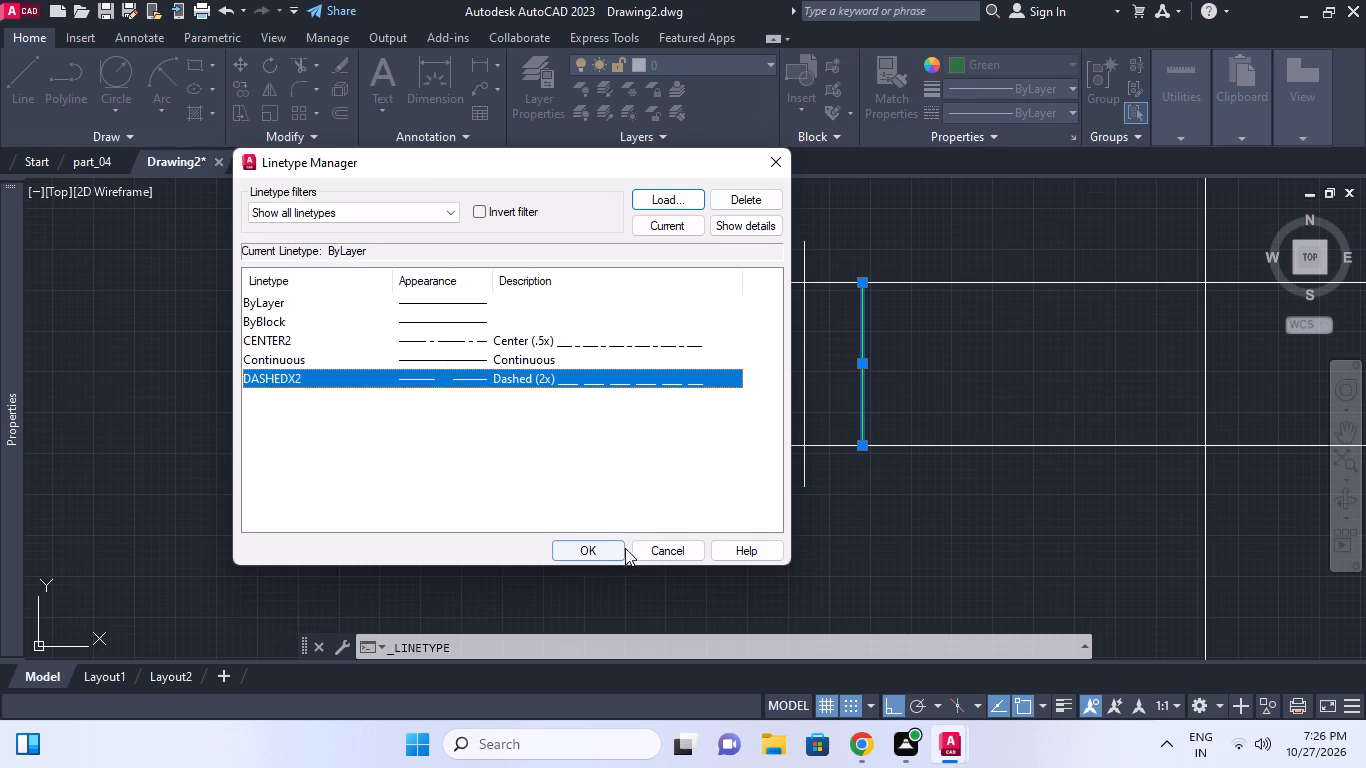
{"action": "left_click", "coordinate": [598, 545]}
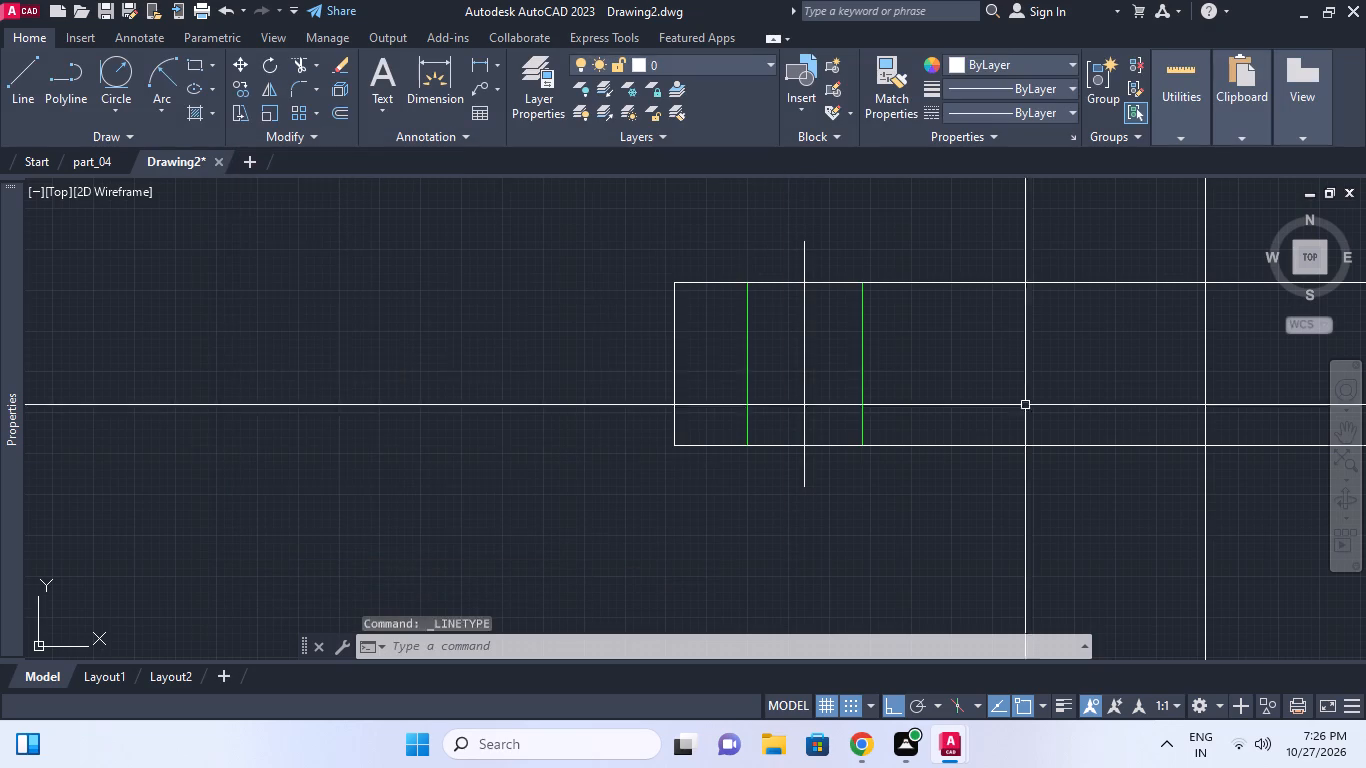
{"action": "key", "text": "Escape"}
Set the linetype scale of the green hole edge nearer the section's middle to 20, after trying 0.5, 5 and 10.
{"action": "left_click", "coordinate": [908, 362]}
{"action": "left_click", "coordinate": [837, 331]}
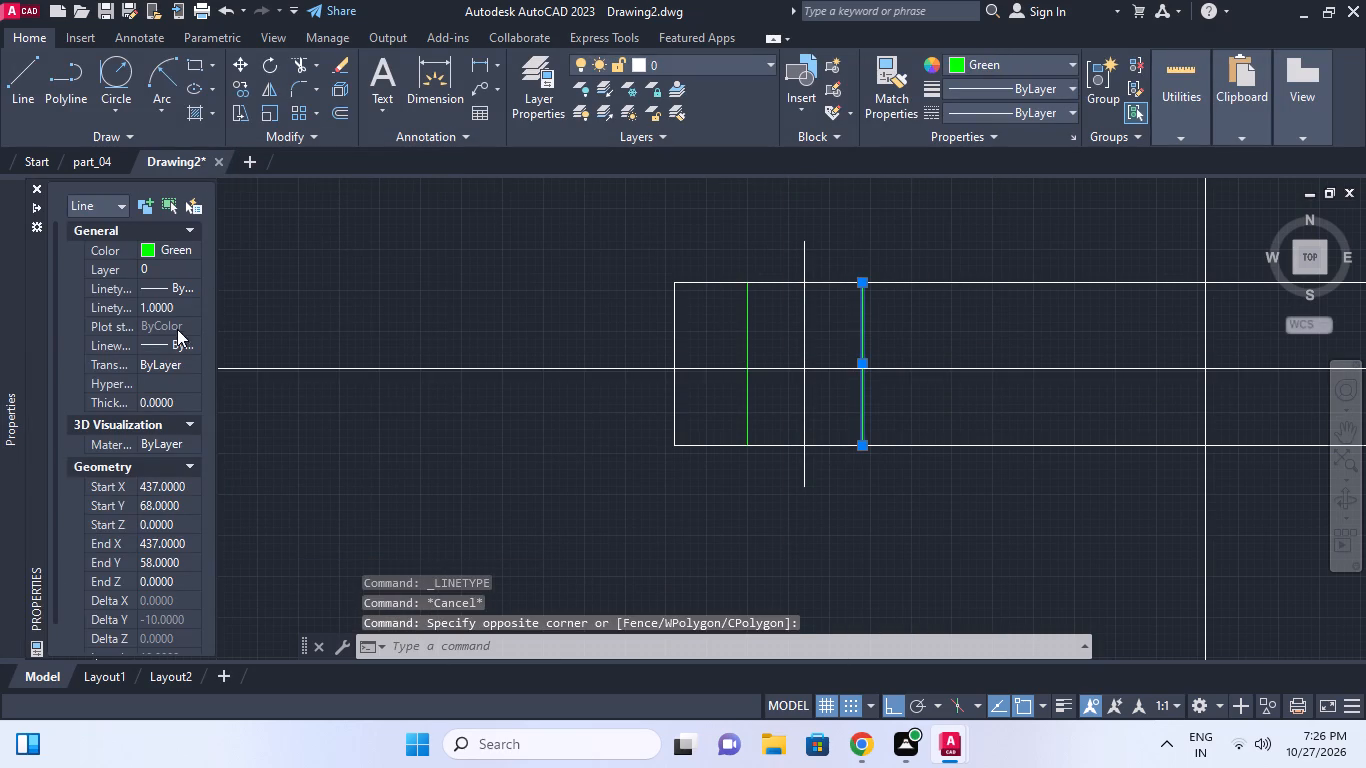
{"action": "left_click", "coordinate": [175, 304]}
{"action": "type", "text": ".5"}
{"action": "key", "text": "Return"}
{"action": "left_click", "coordinate": [175, 301]}
{"action": "key", "text": "5"}
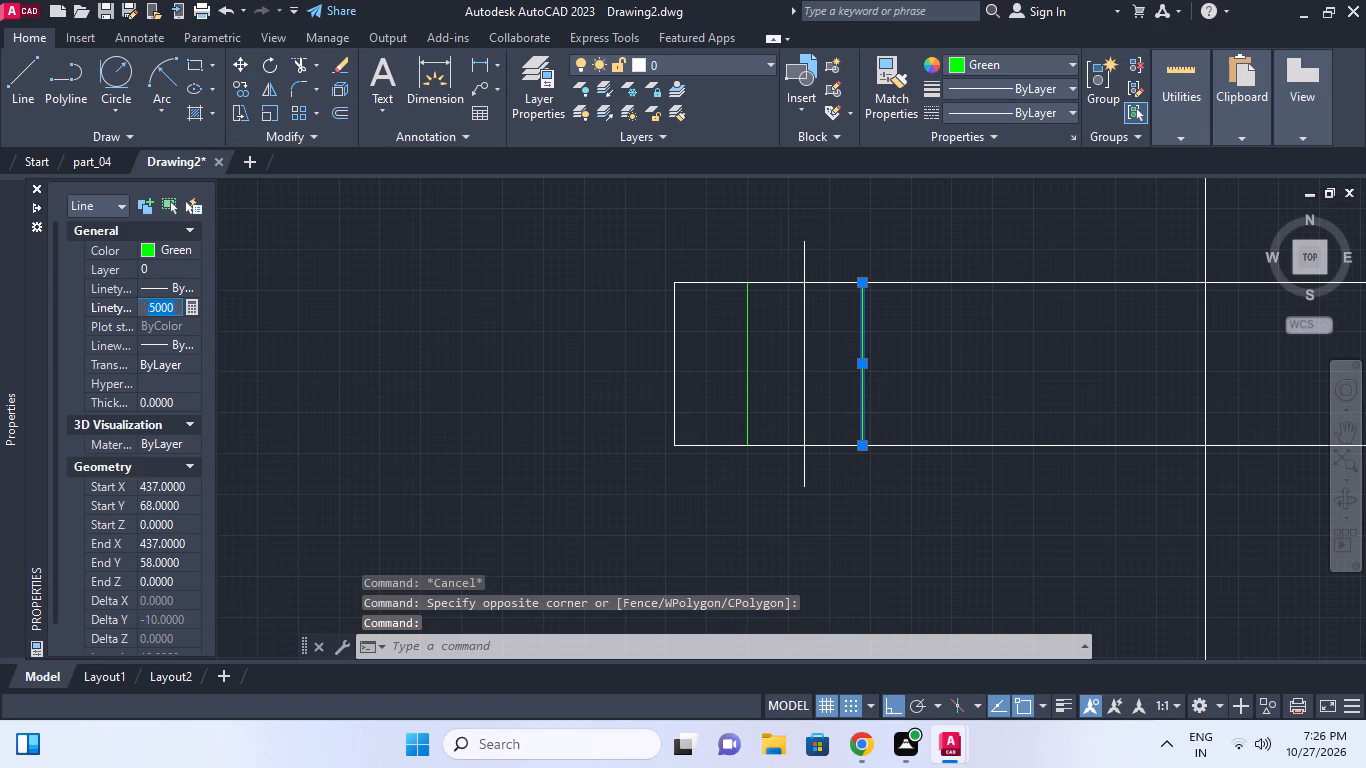
{"action": "key", "text": "Return"}
{"action": "left_click", "coordinate": [175, 301]}
{"action": "type", "text": "10"}
{"action": "key", "text": "Return"}
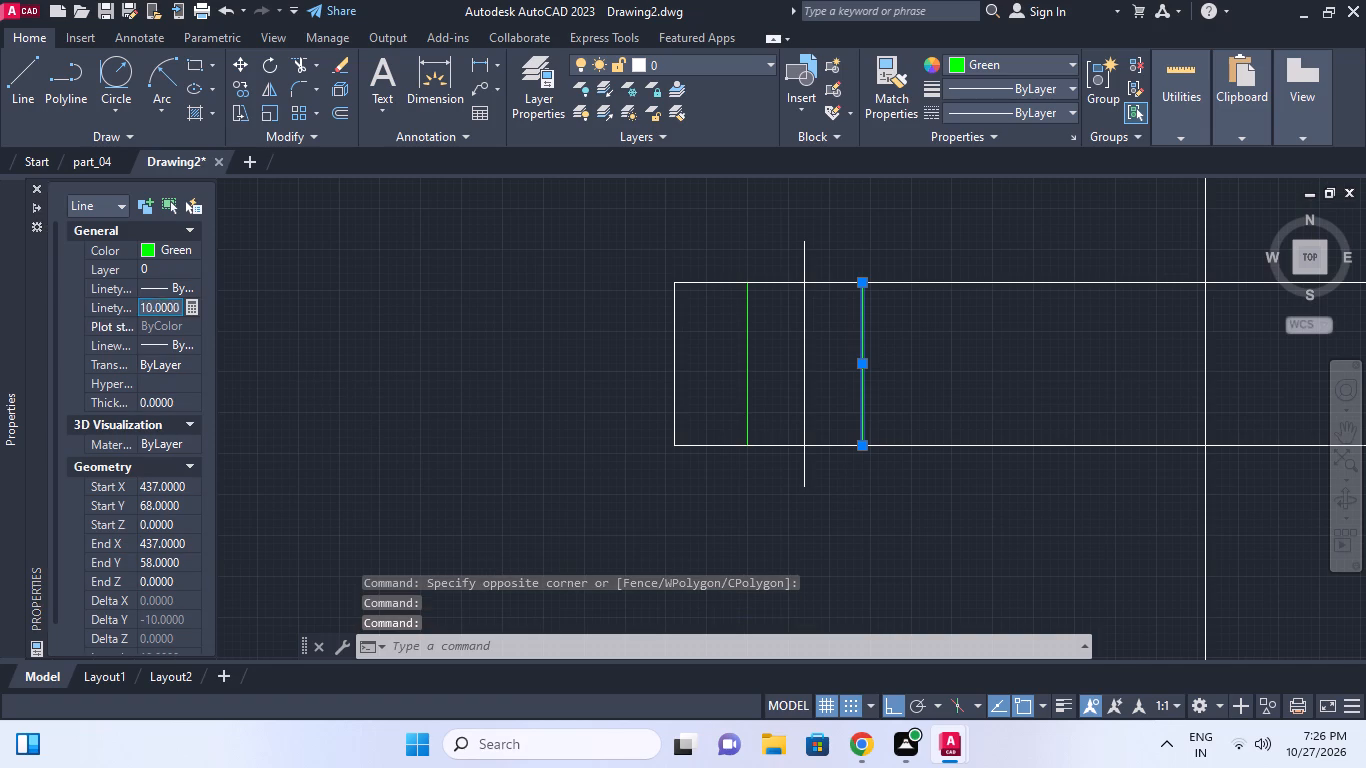
{"action": "left_click", "coordinate": [175, 301]}
{"action": "type", "text": "20"}
{"action": "key", "text": "Return"}
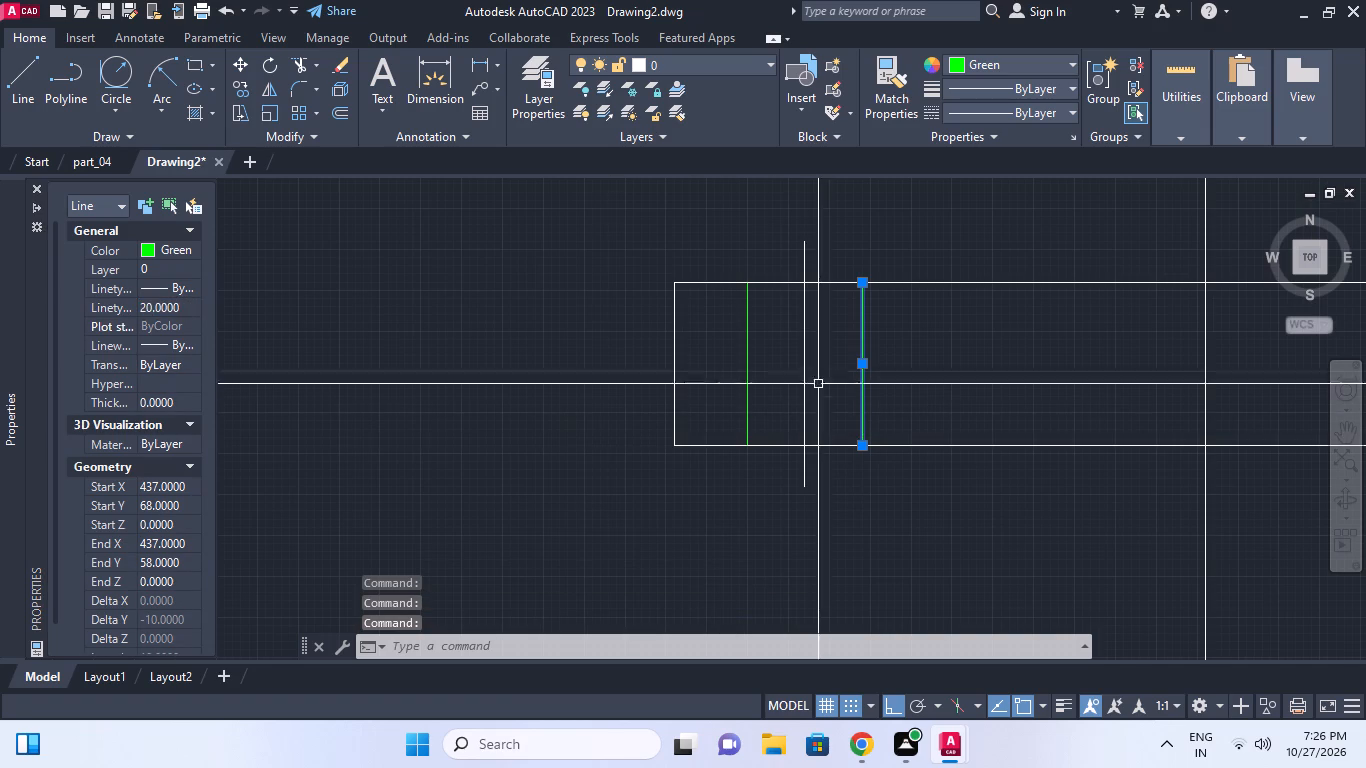
{"action": "key", "text": "Escape"}
{"action": "left_click", "coordinate": [862, 357]}
{"action": "scroll", "coordinate": [846, 367], "scroll_direction": "down", "scroll_amount": 2}
{"action": "middle_click", "coordinate": [844, 370]}
{"action": "key", "text": "Escape"}
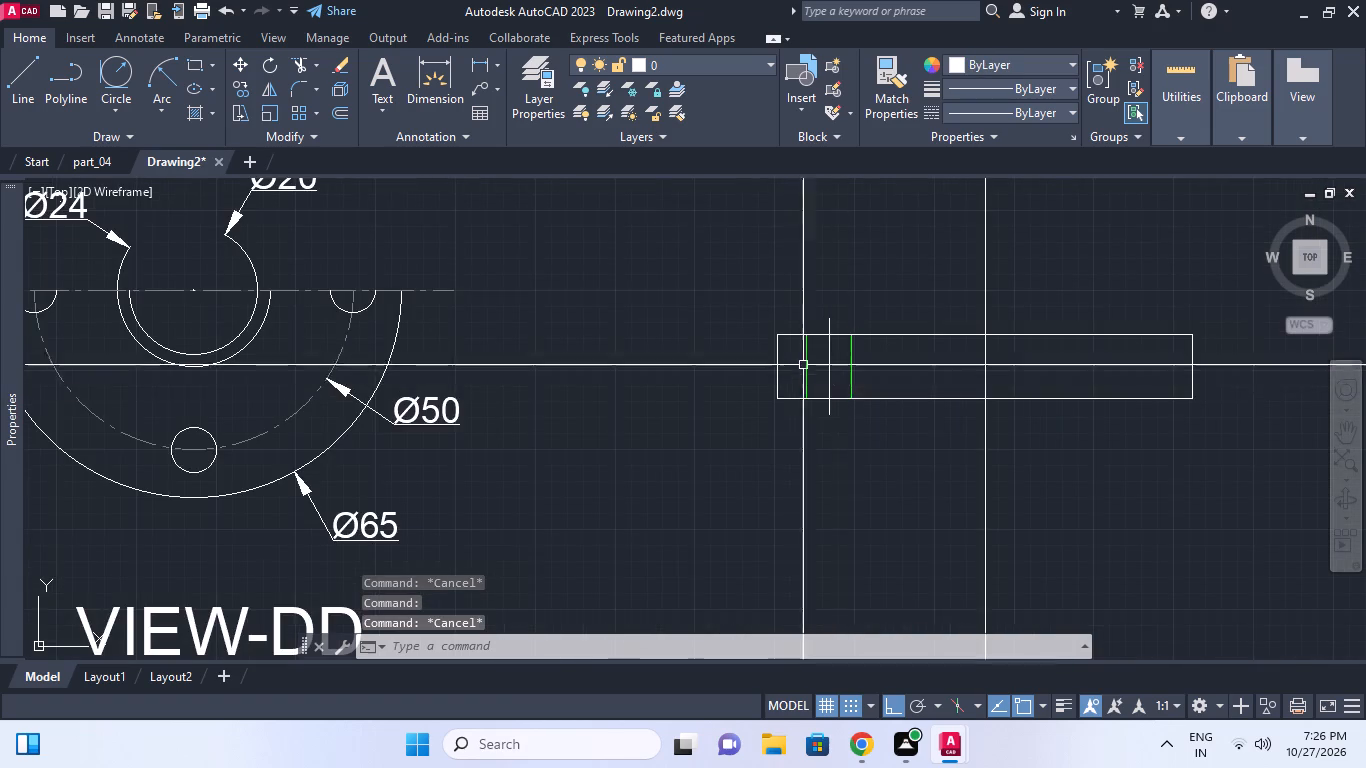
Apply the CENTER2 linetype to the small hole's vertical centre line in the side section.
{"action": "scroll", "coordinate": [812, 380], "scroll_direction": "down", "scroll_amount": 1}
{"action": "scroll", "coordinate": [832, 408], "scroll_direction": "up", "scroll_amount": 2}
{"action": "left_click", "coordinate": [834, 410]}
{"action": "left_click", "coordinate": [805, 391]}
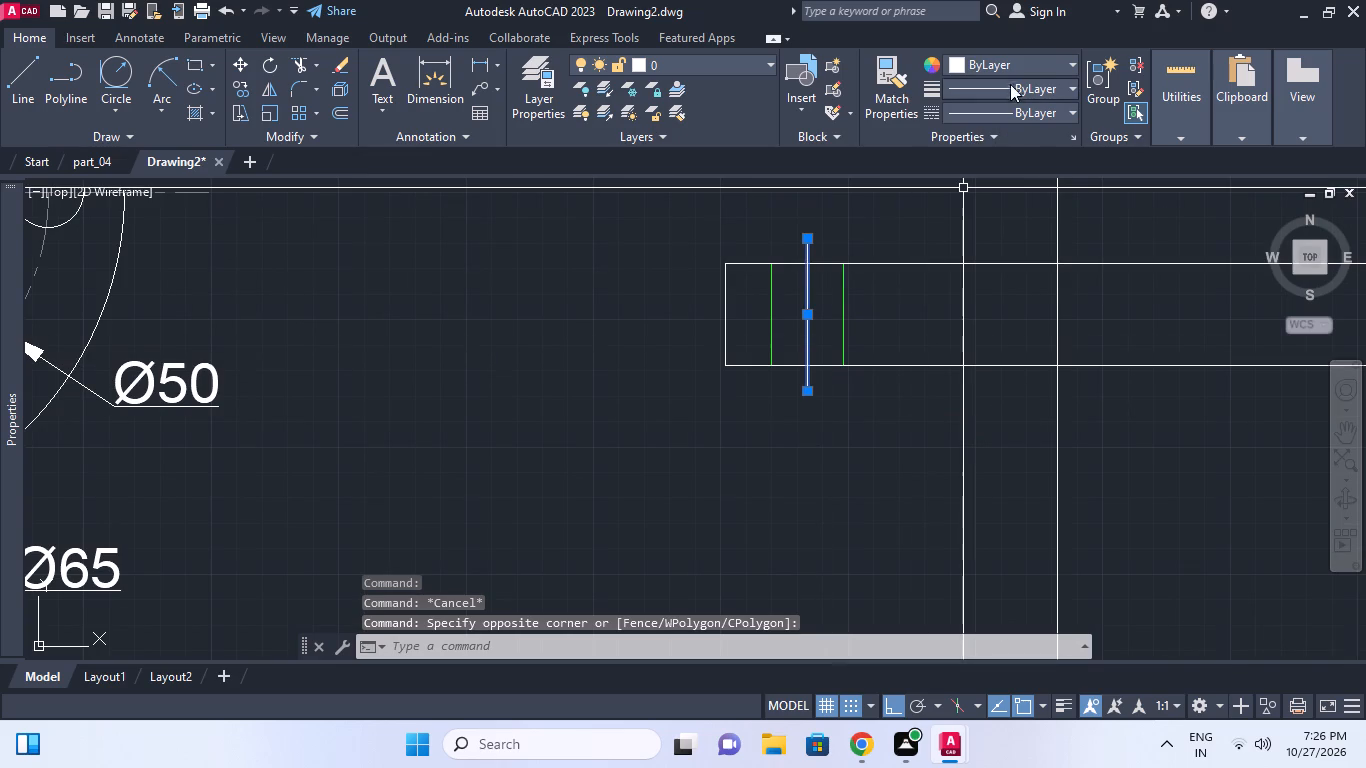
{"action": "left_click", "coordinate": [1034, 117]}
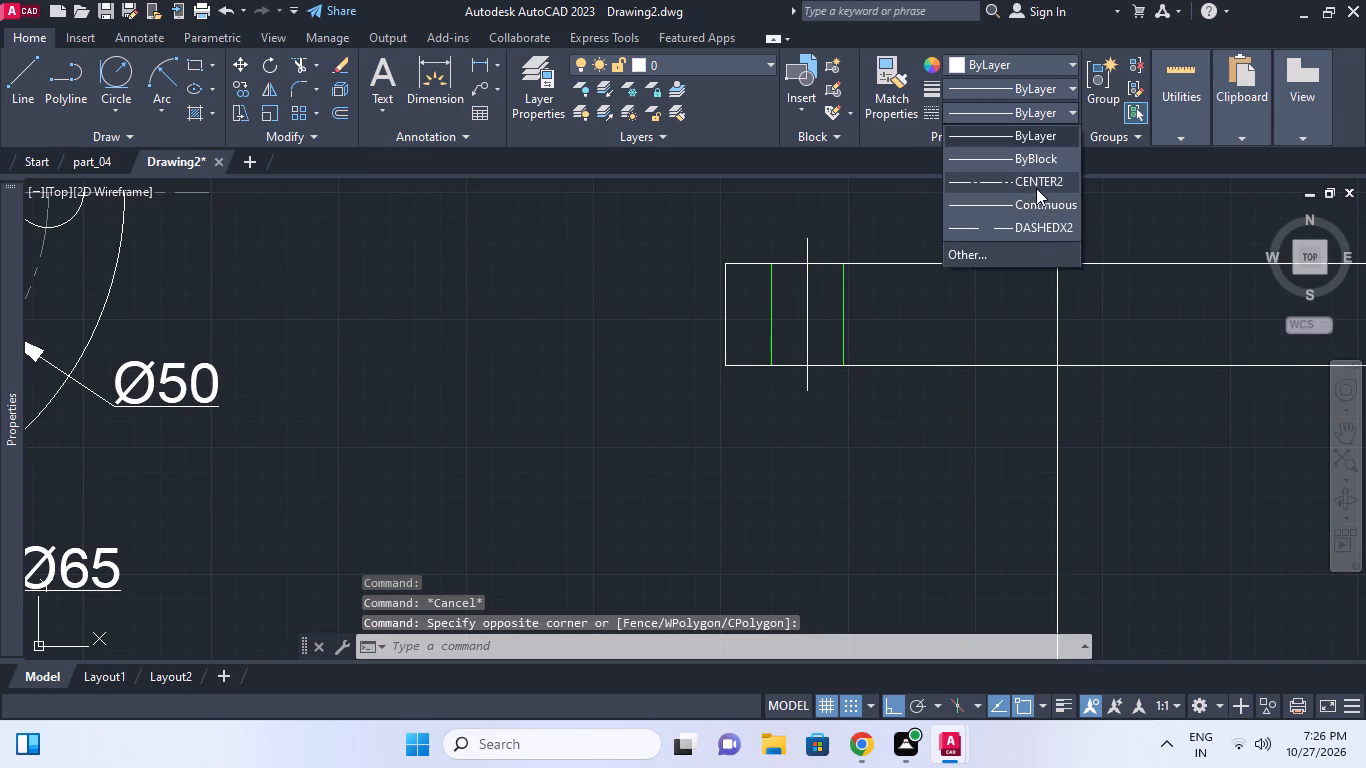
{"action": "left_click", "coordinate": [1035, 187]}
Set the linetype scale of the hole's centre line to 6, after trying 5.
{"action": "left_click", "coordinate": [149, 315]}
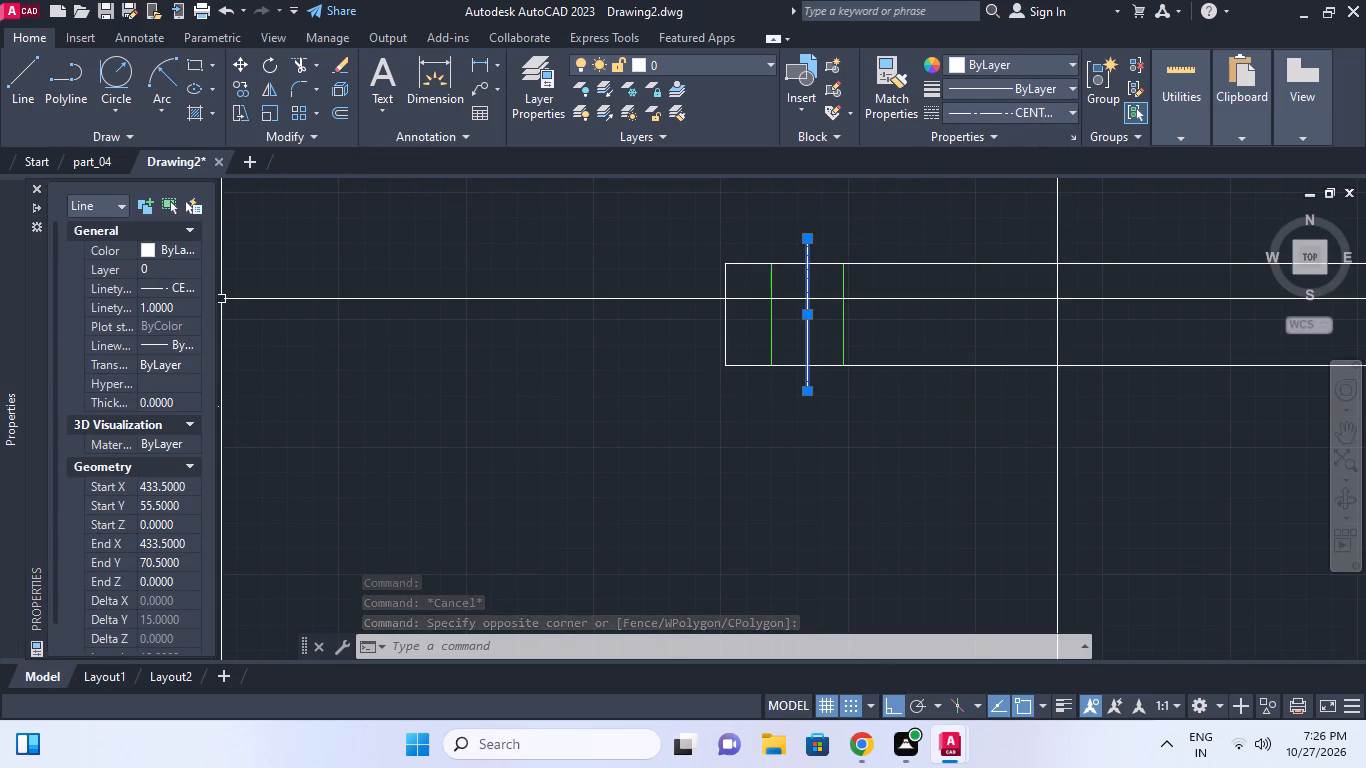
{"action": "key", "text": "5"}
{"action": "key", "text": "Return"}
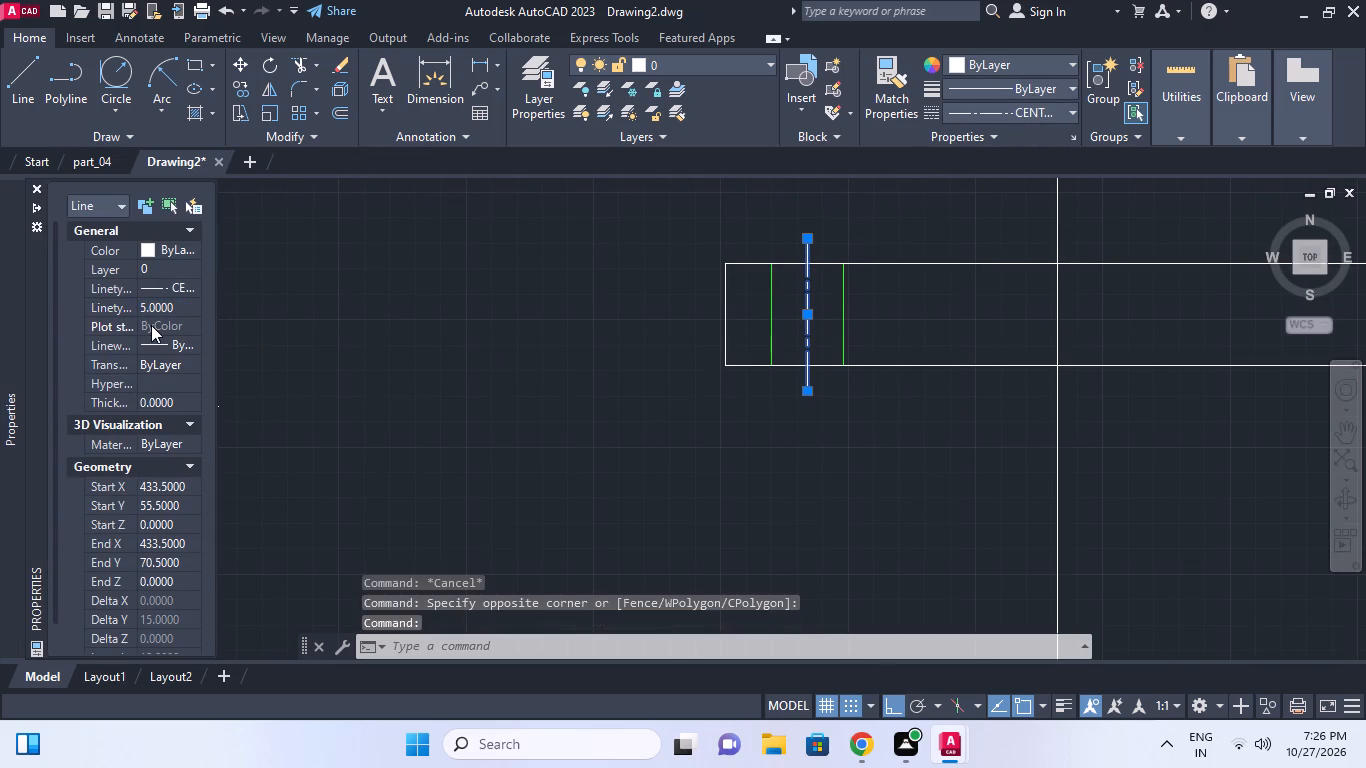
{"action": "left_click", "coordinate": [151, 316]}
{"action": "left_click", "coordinate": [161, 310]}
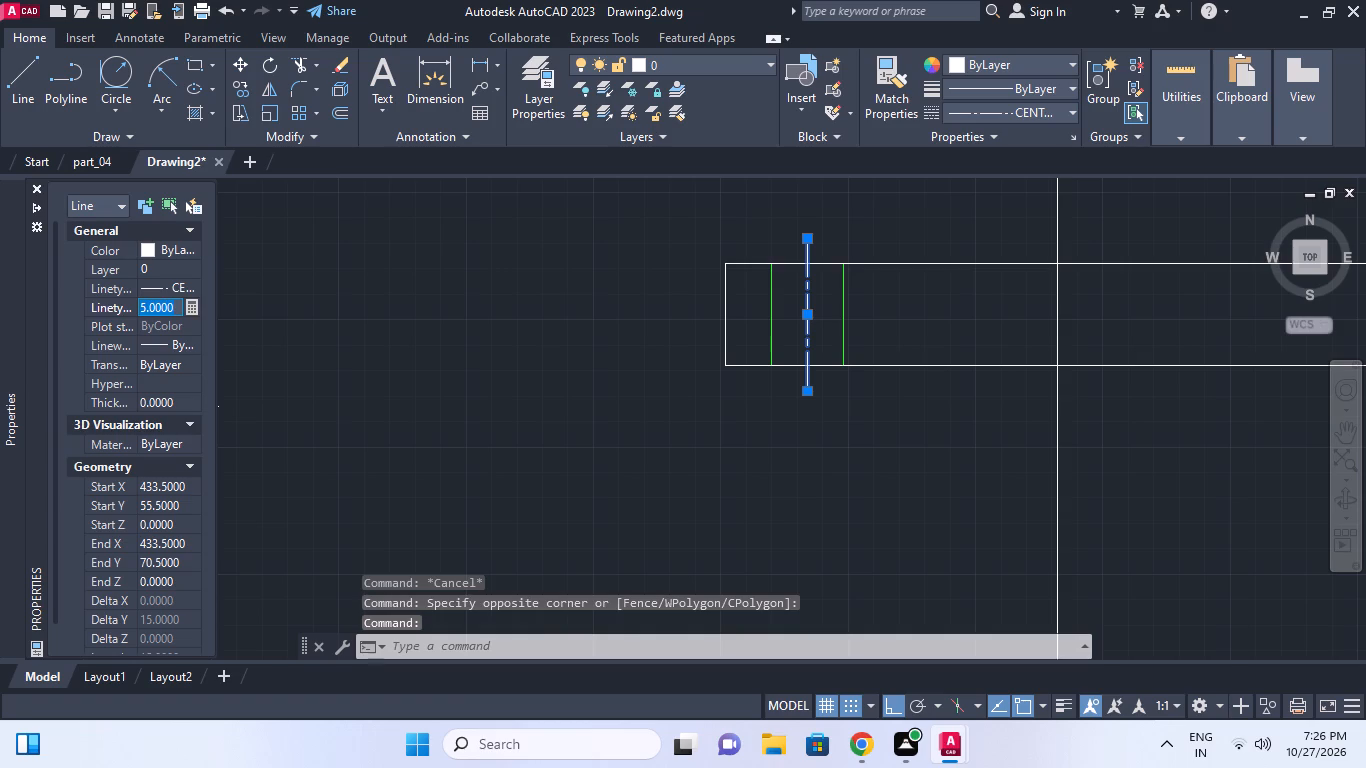
{"action": "key", "text": "6"}
{"action": "key", "text": "Return"}
{"action": "key", "text": "Escape"}
Change the colour of the hole's vertical centre line to Red.
{"action": "scroll", "coordinate": [815, 306], "scroll_direction": "up", "scroll_amount": 1}
{"action": "left_click", "coordinate": [815, 306]}
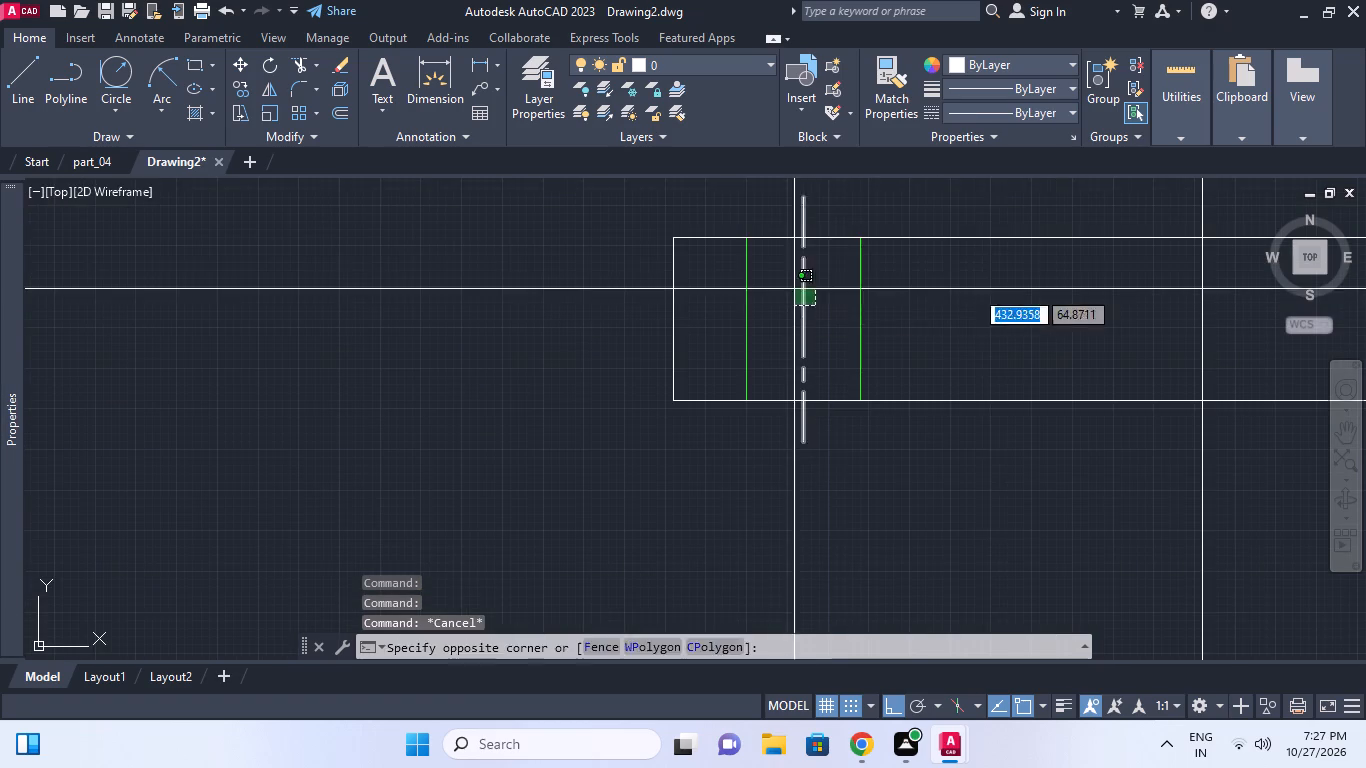
{"action": "left_click", "coordinate": [794, 289]}
{"action": "left_click", "coordinate": [1015, 63]}
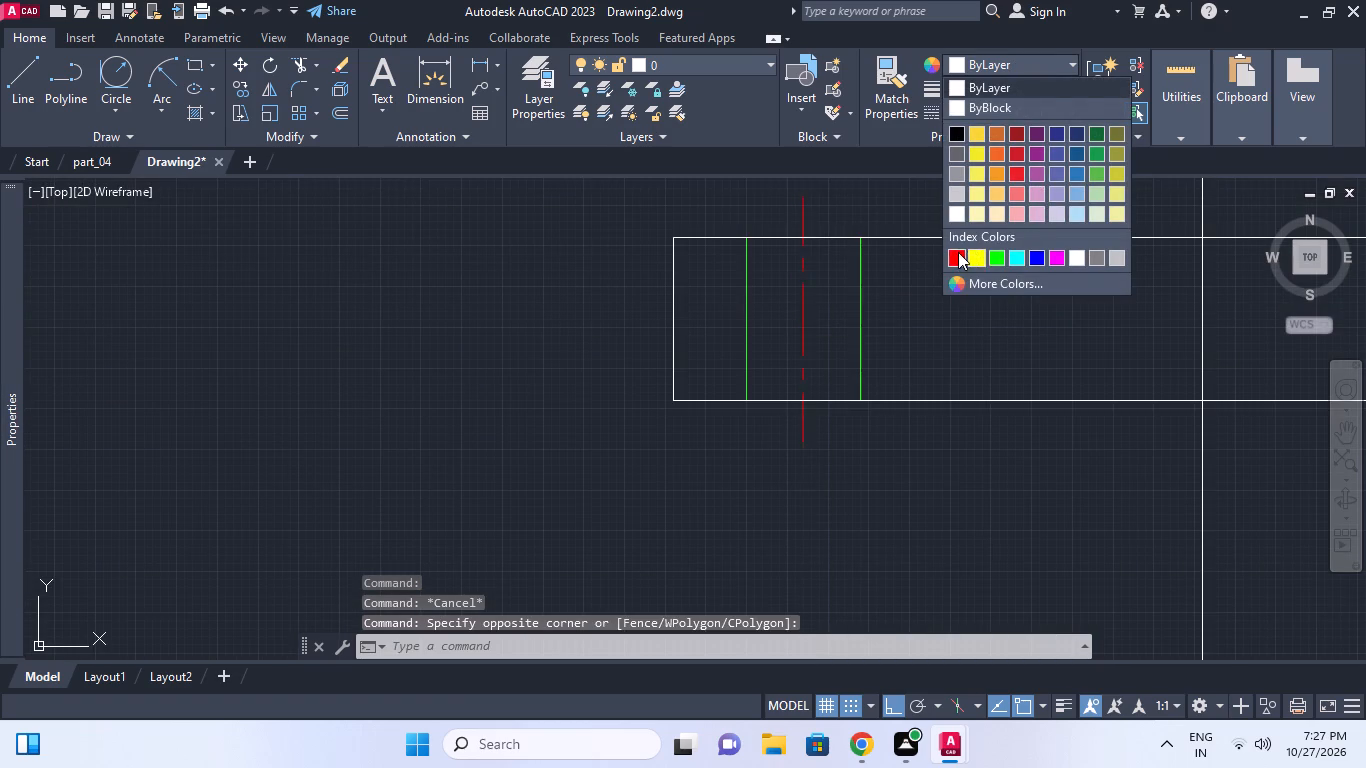
{"action": "left_click", "coordinate": [958, 252]}
{"action": "key", "text": "Escape"}
Offset the side section's long vertical middle line by 10 to both sides.
{"action": "middle_click_drag", "start_coordinate": [872, 360], "coordinate": [785, 385]}
{"action": "scroll", "coordinate": [872, 360], "scroll_direction": "down", "scroll_amount": 2}
{"action": "middle_click_drag", "start_coordinate": [831, 414], "coordinate": [743, 415]}
{"action": "scroll", "coordinate": [711, 407], "scroll_direction": "down", "scroll_amount": 1}
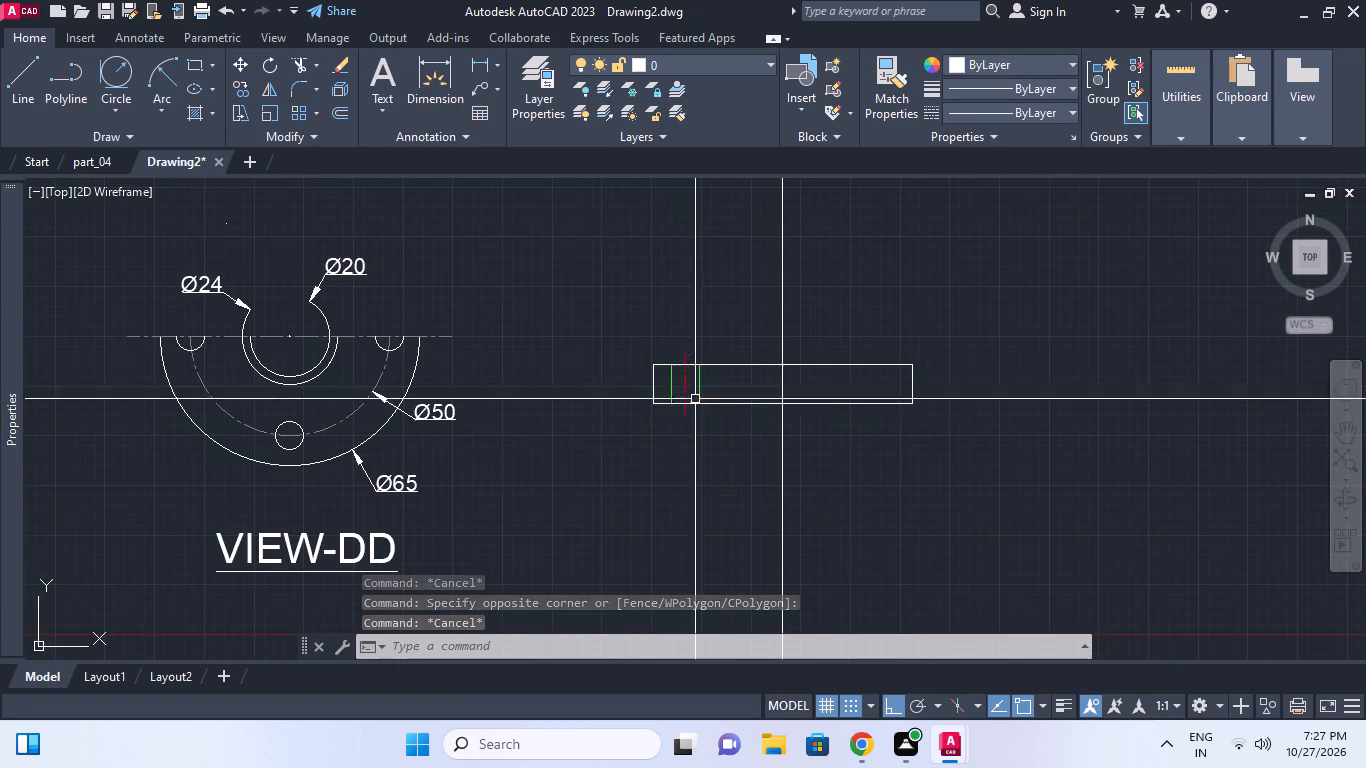
{"action": "key", "text": "Escape"}
{"action": "type", "text": "O"}
{"action": "key", "text": "space"}
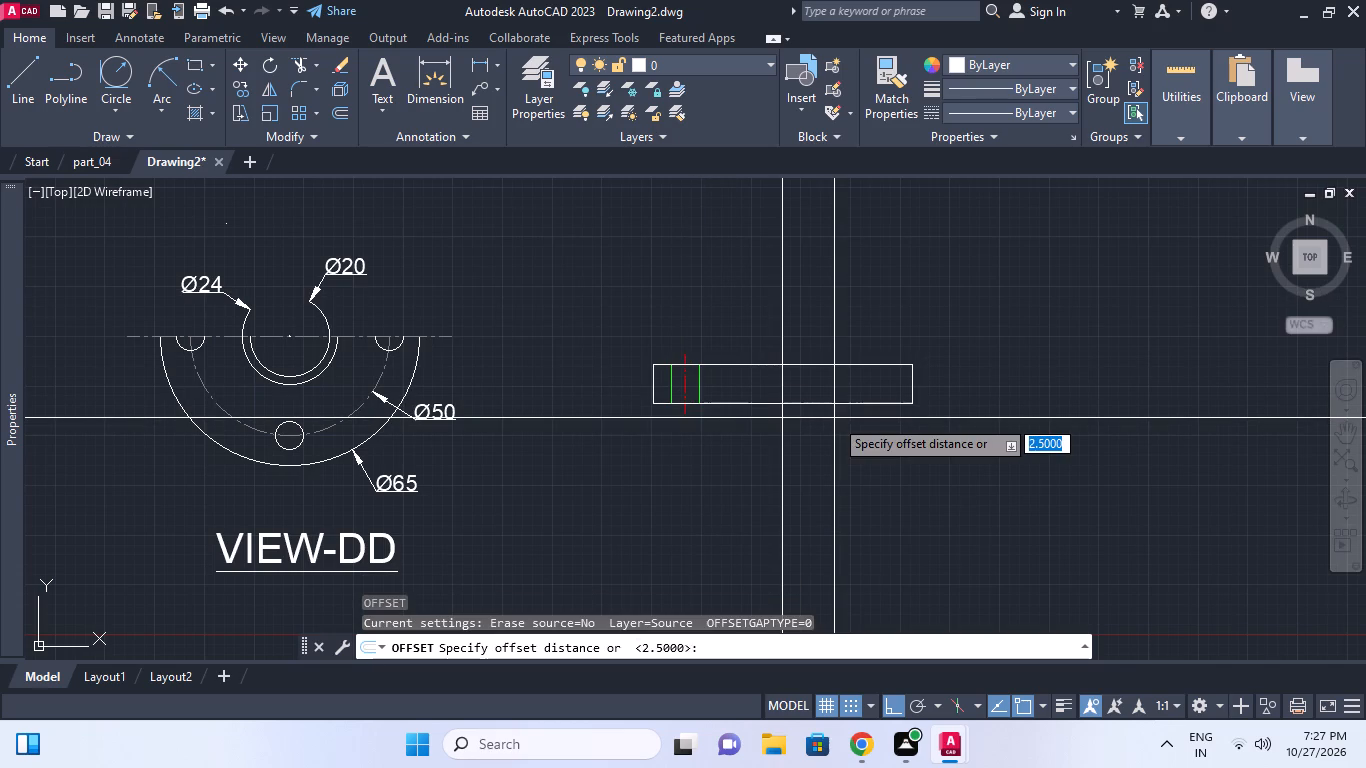
{"action": "type", "text": "10"}
{"action": "key", "text": "Return"}
{"action": "left_click", "coordinate": [782, 442]}
{"action": "left_click", "coordinate": [771, 424]}
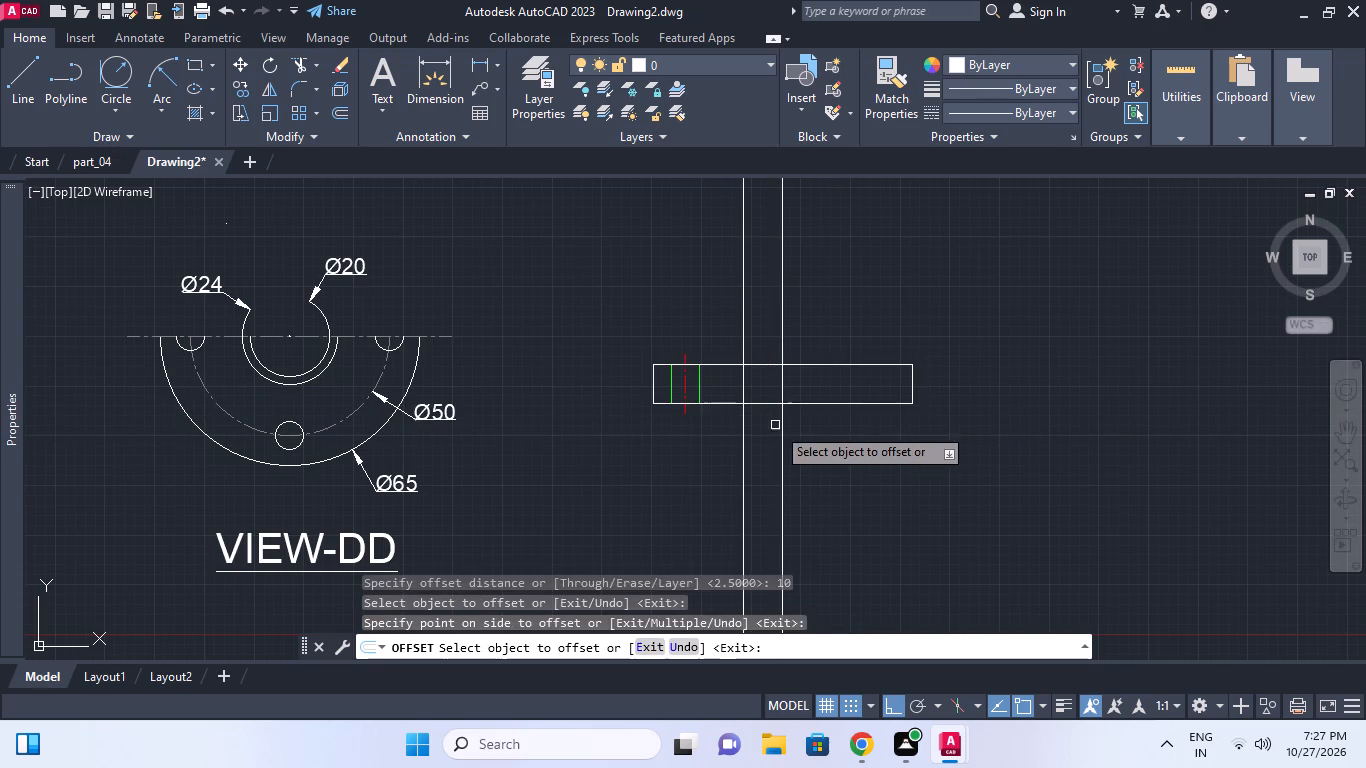
{"action": "left_click", "coordinate": [781, 436]}
{"action": "left_click", "coordinate": [814, 430]}
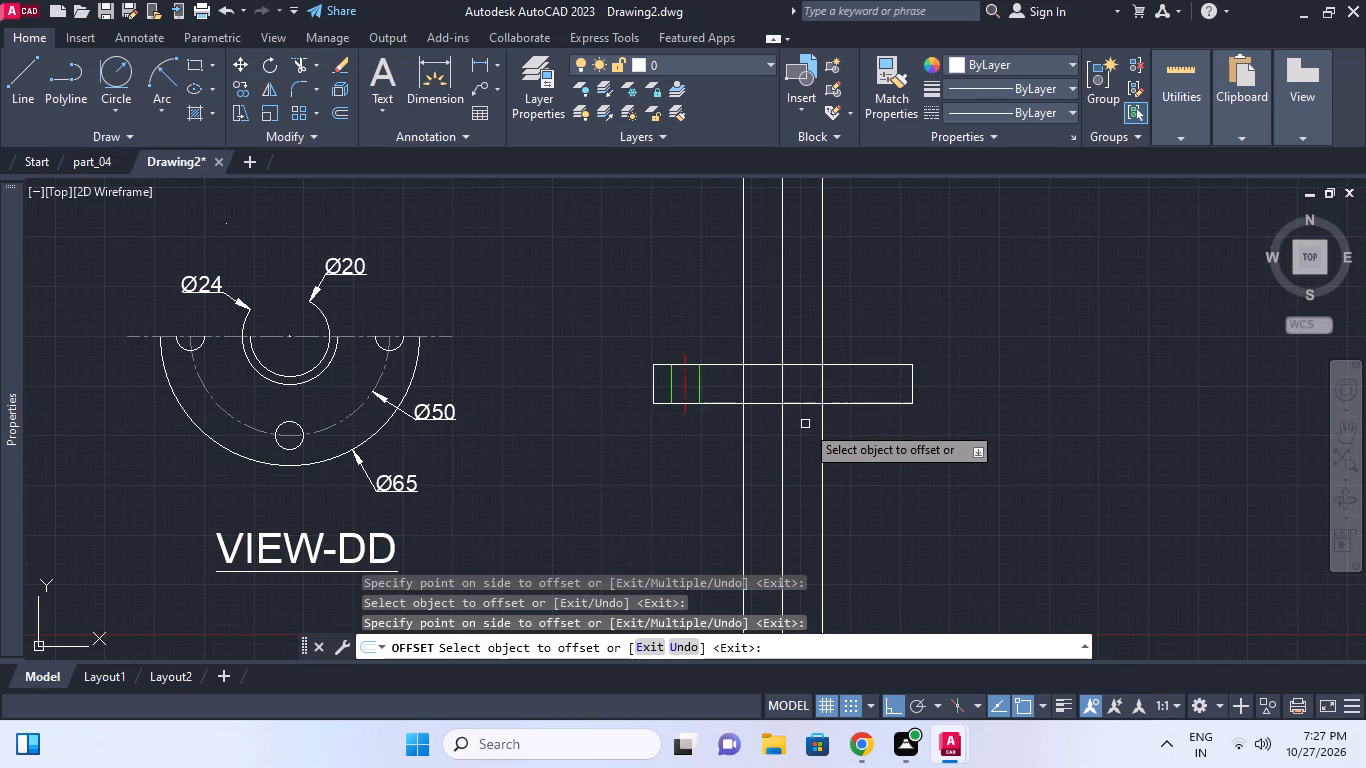
{"action": "key", "text": "Escape"}
Offset the side section's vertical middle line by 24/2 to both sides.
{"action": "type", "text": "O 2"}
{"action": "type", "text": "44"}
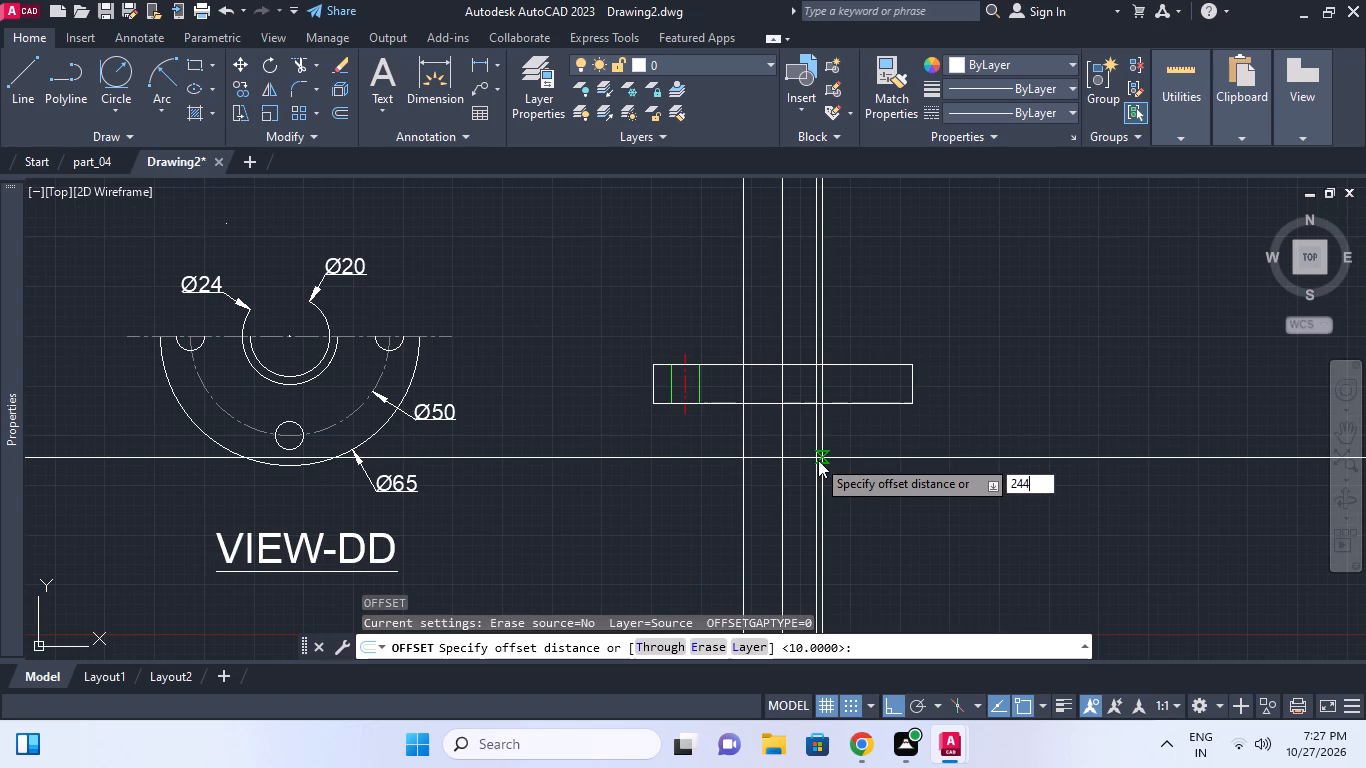
{"action": "key", "text": "BackSpace"}
{"action": "type", "text": "/2"}
{"action": "key", "text": "Return"}
{"action": "left_click", "coordinate": [787, 435]}
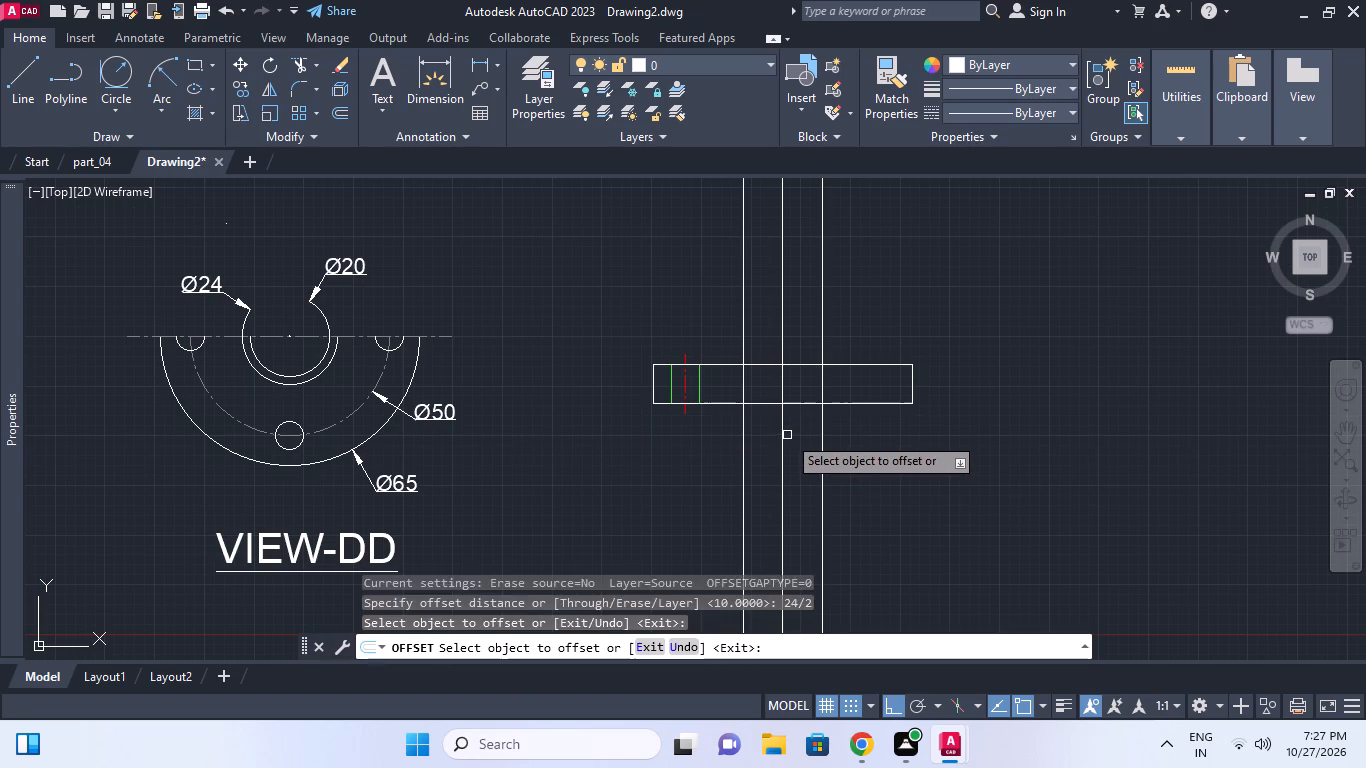
{"action": "left_click", "coordinate": [784, 429]}
{"action": "left_click", "coordinate": [775, 423]}
{"action": "left_click", "coordinate": [780, 429]}
{"action": "left_click", "coordinate": [834, 421]}
{"action": "key", "text": "Escape"}
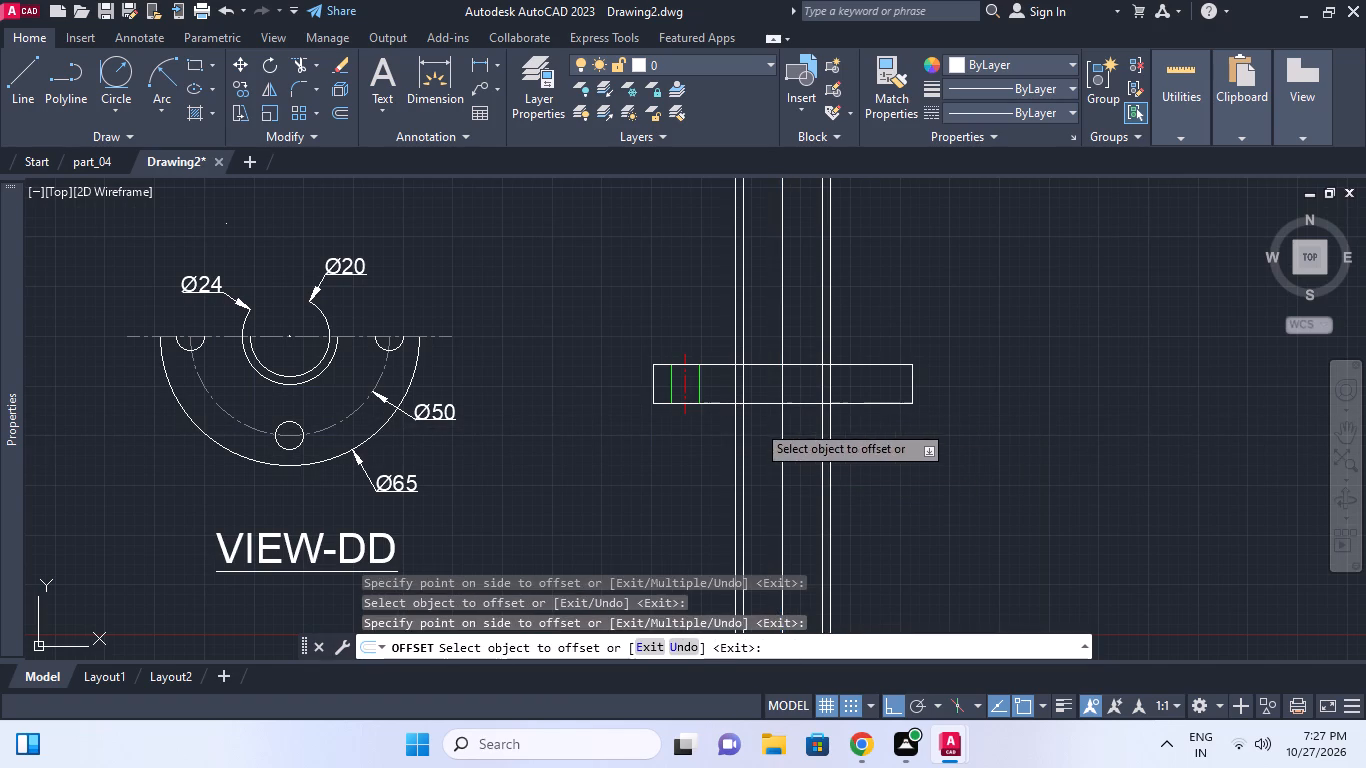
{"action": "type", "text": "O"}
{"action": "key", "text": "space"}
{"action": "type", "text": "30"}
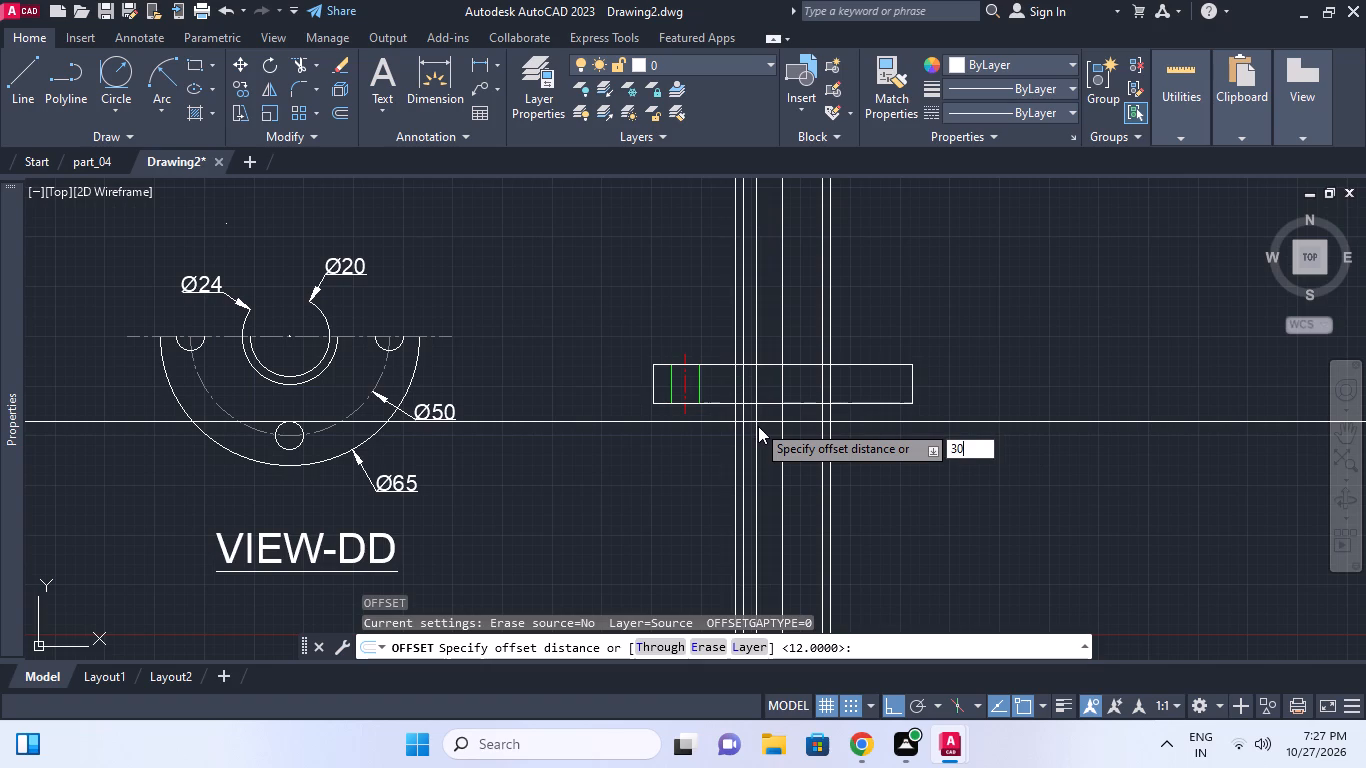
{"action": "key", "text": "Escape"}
Offset the side section's vertical middle line by 32/2 to both sides.
{"action": "type", "text": "O"}
{"action": "key", "text": "space"}
{"action": "key", "text": "3"}
{"action": "type", "text": "28/2"}
{"action": "key", "text": "BackSpace"}
{"action": "key", "text": "BackSpace"}
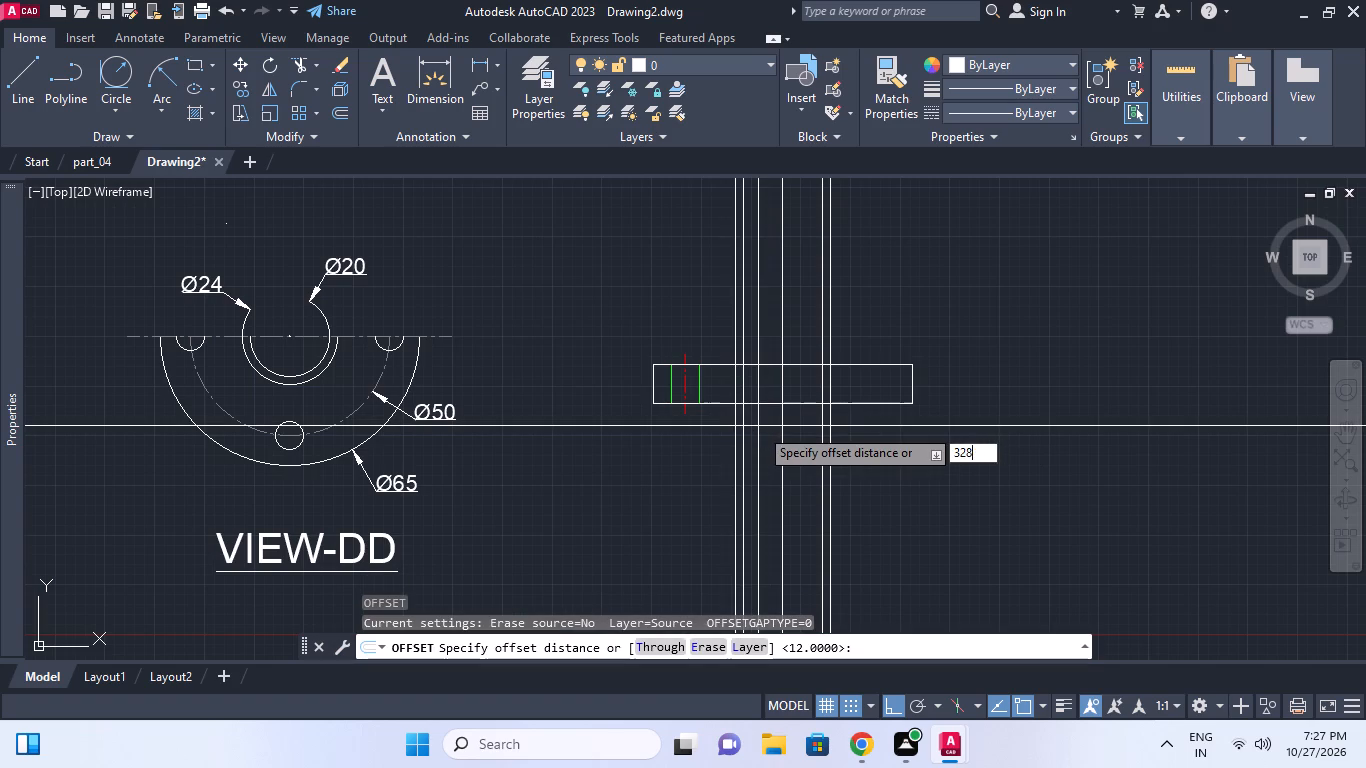
{"action": "key", "text": "BackSpace"}
{"action": "type", "text": "/2"}
{"action": "key", "text": "Return"}
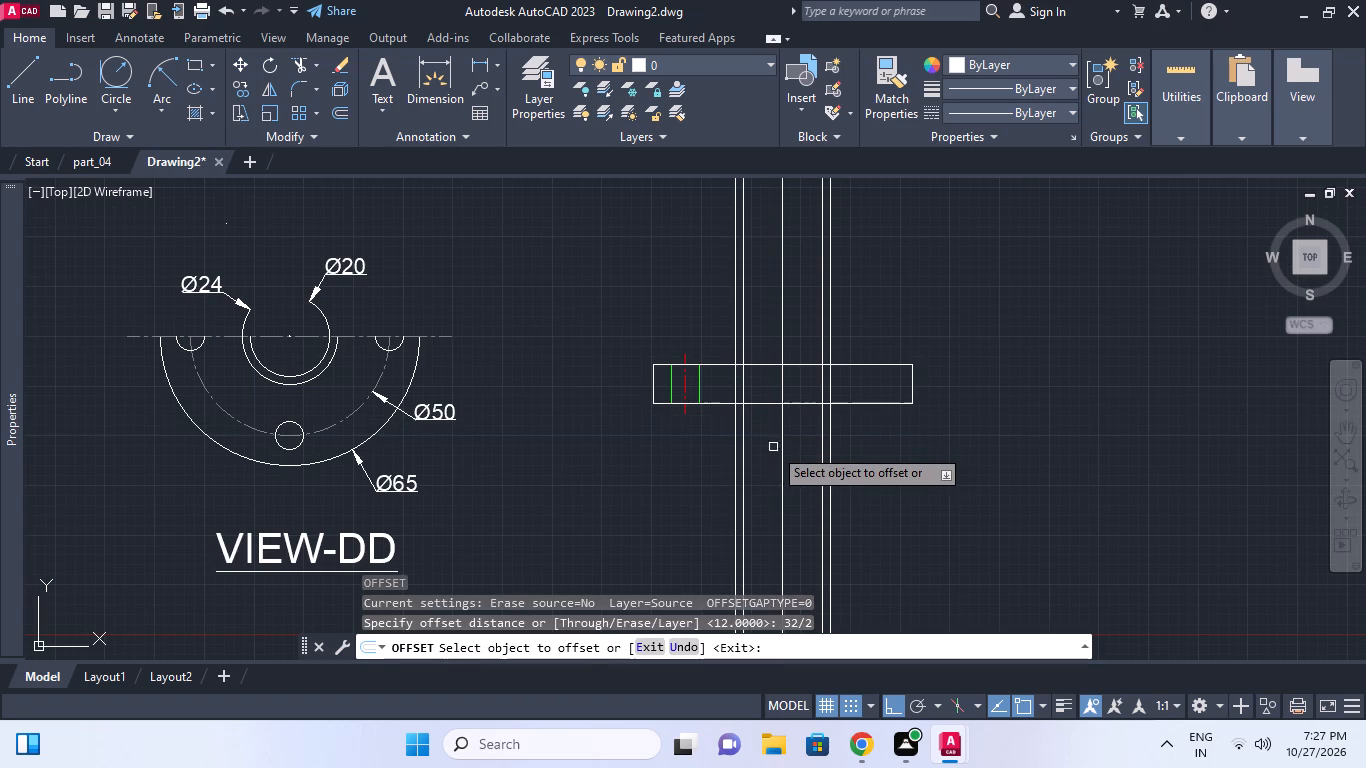
{"action": "left_click", "coordinate": [782, 435]}
{"action": "left_click", "coordinate": [761, 433]}
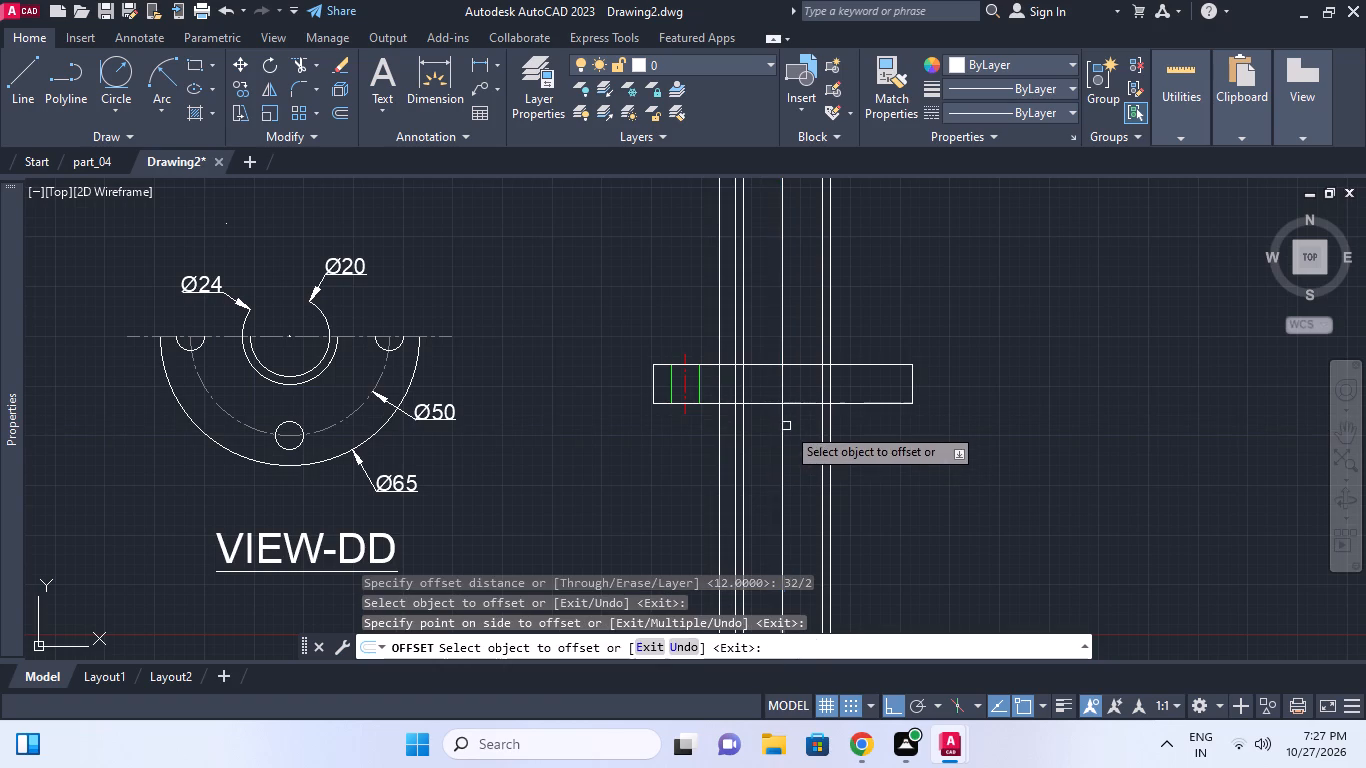
{"action": "left_click", "coordinate": [783, 424]}
{"action": "left_click", "coordinate": [818, 419]}
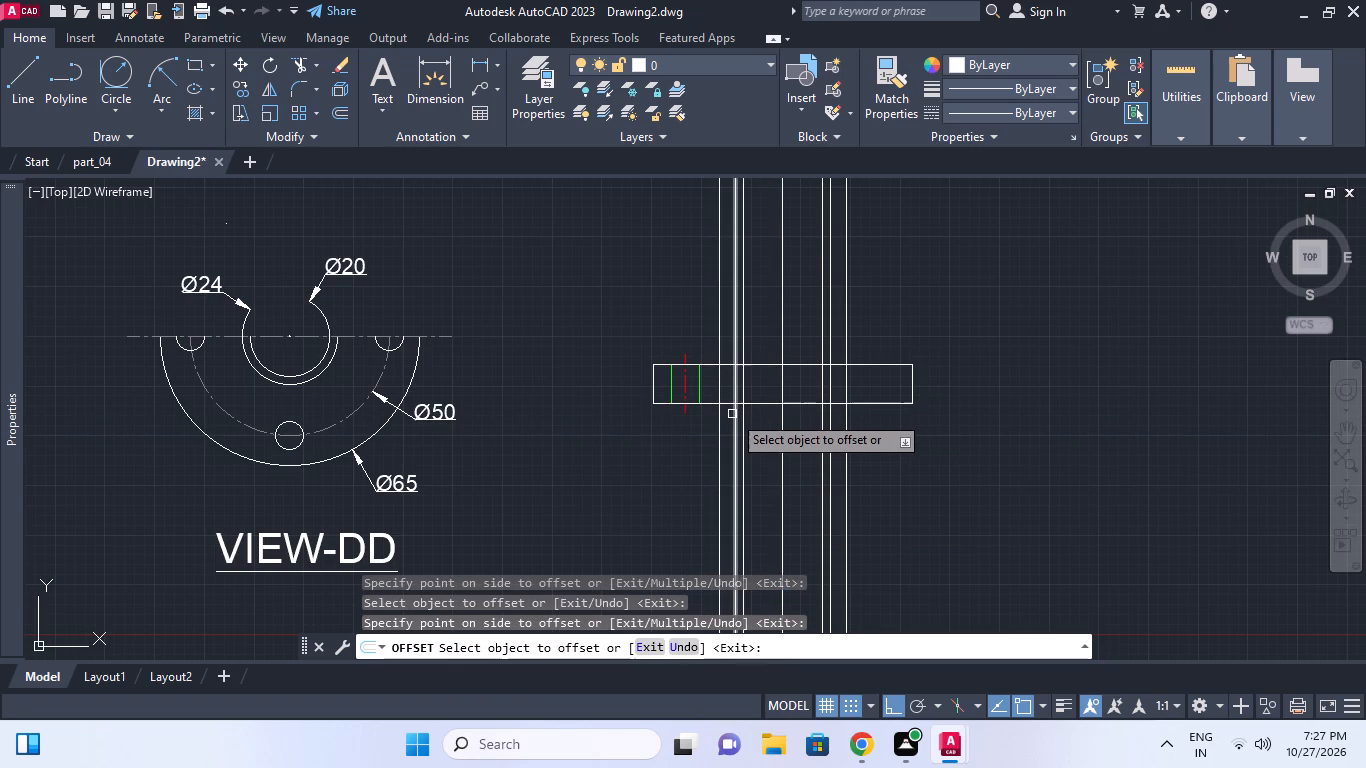
{"action": "key", "text": "Escape"}
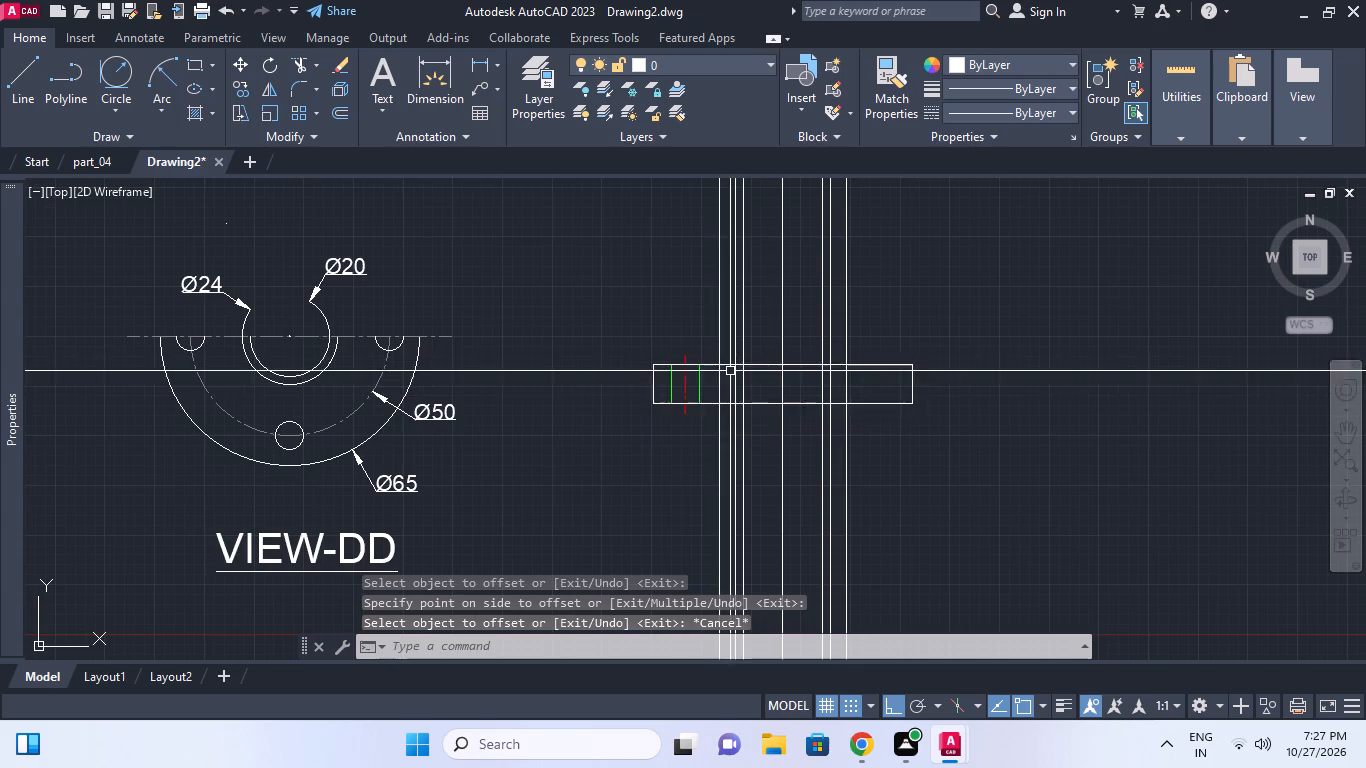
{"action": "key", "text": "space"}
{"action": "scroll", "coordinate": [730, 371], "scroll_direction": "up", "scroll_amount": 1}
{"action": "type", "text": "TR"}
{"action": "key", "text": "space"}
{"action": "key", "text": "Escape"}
Trim the outermost left vertical line inside the side section's rectangle and erase its leftover piece below the rectangle.
{"action": "type", "text": "TR"}
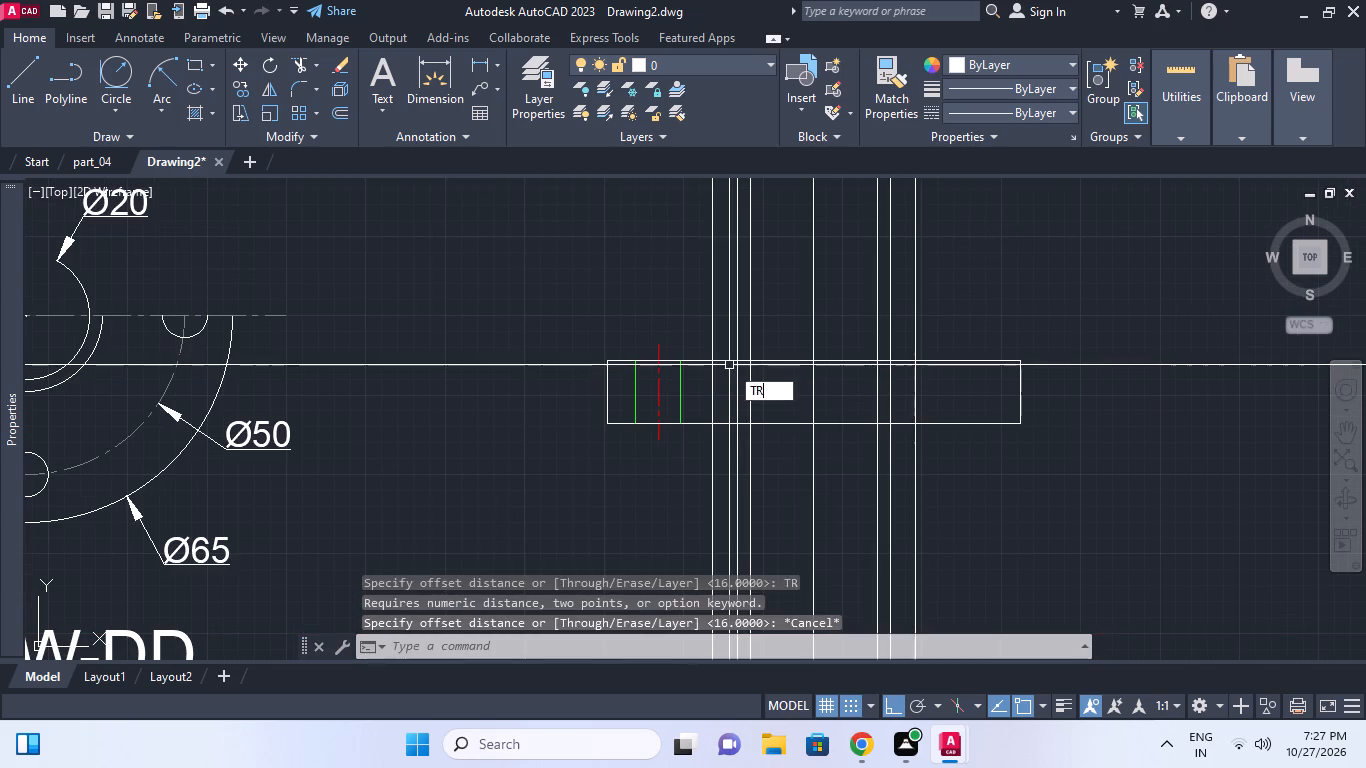
{"action": "key", "text": "space"}
{"action": "left_click", "coordinate": [729, 363]}
{"action": "key", "text": "space"}
{"action": "left_click", "coordinate": [711, 382]}
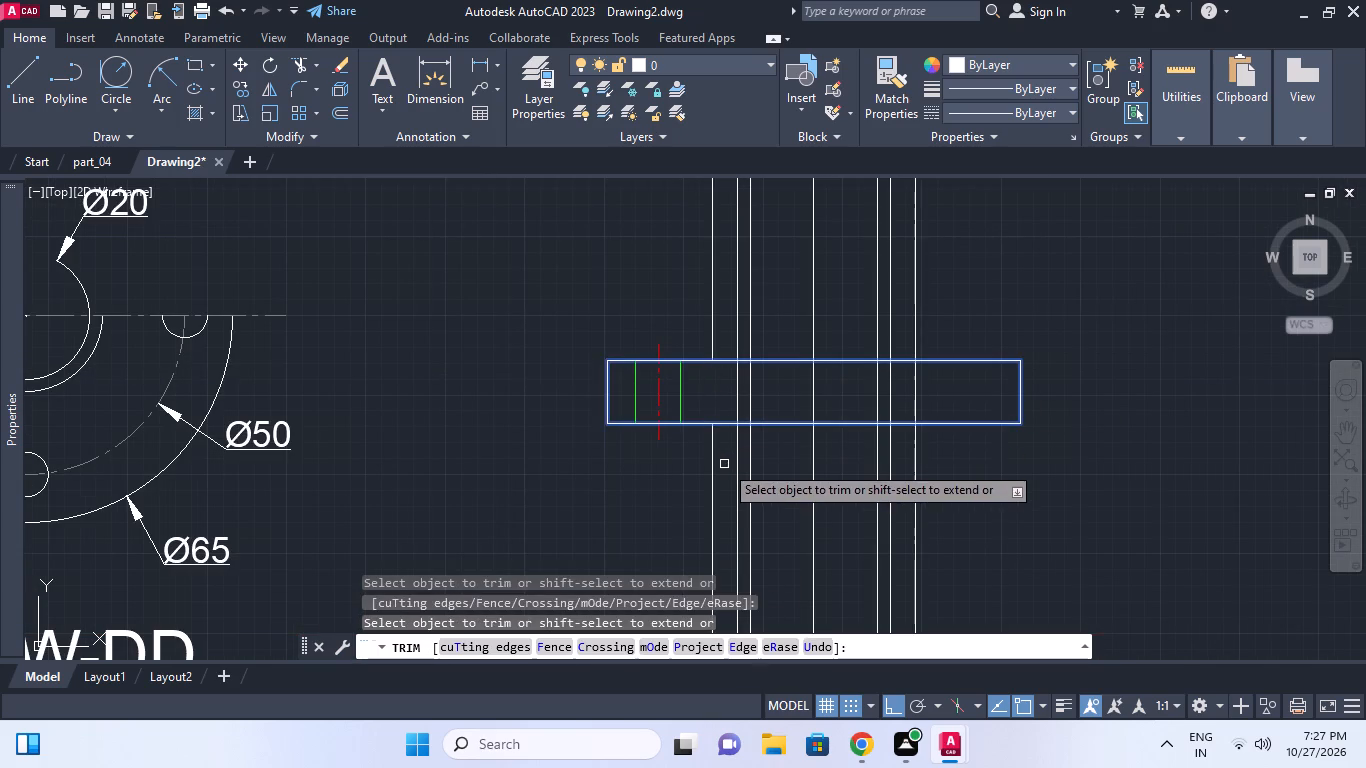
{"action": "key", "text": "Escape"}
{"action": "key", "text": "Escape"}
{"action": "left_click", "coordinate": [712, 463]}
{"action": "key", "text": "e"}
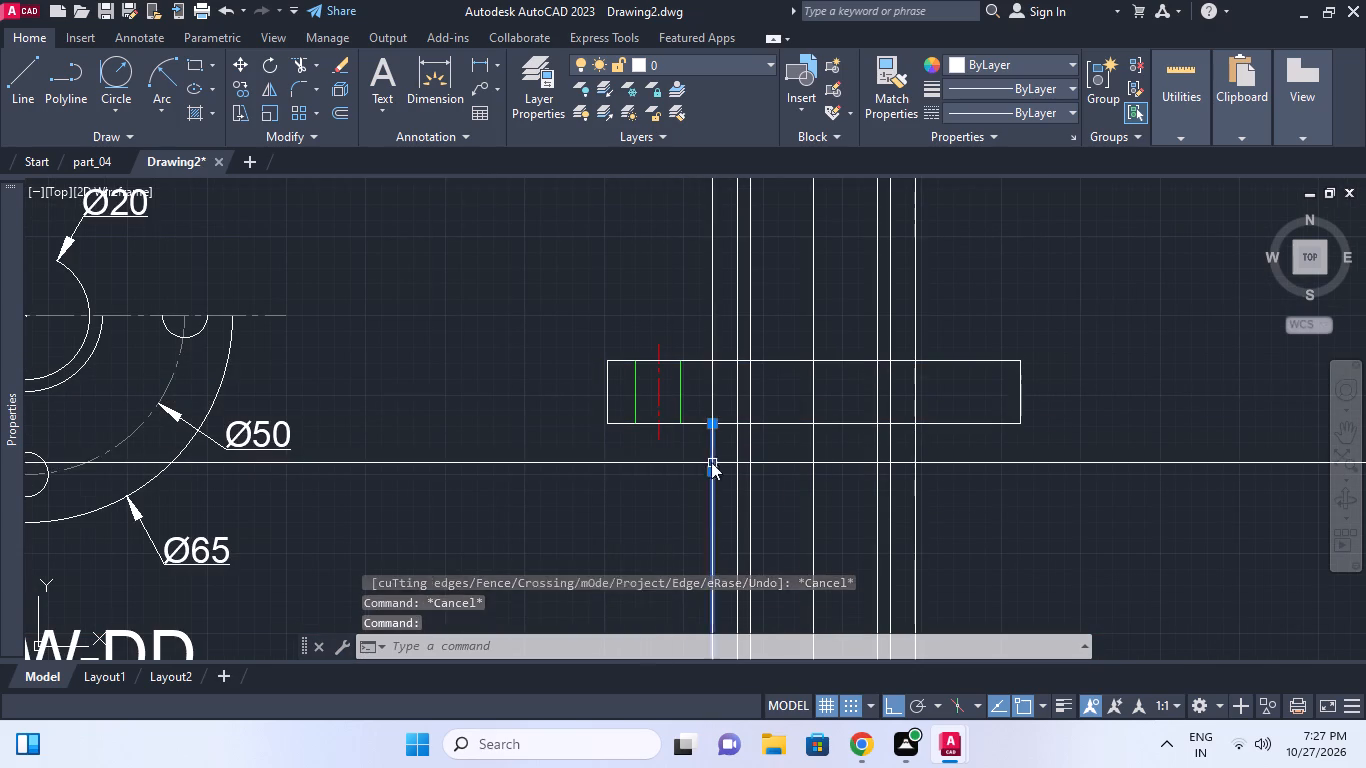
{"action": "key", "text": "space"}
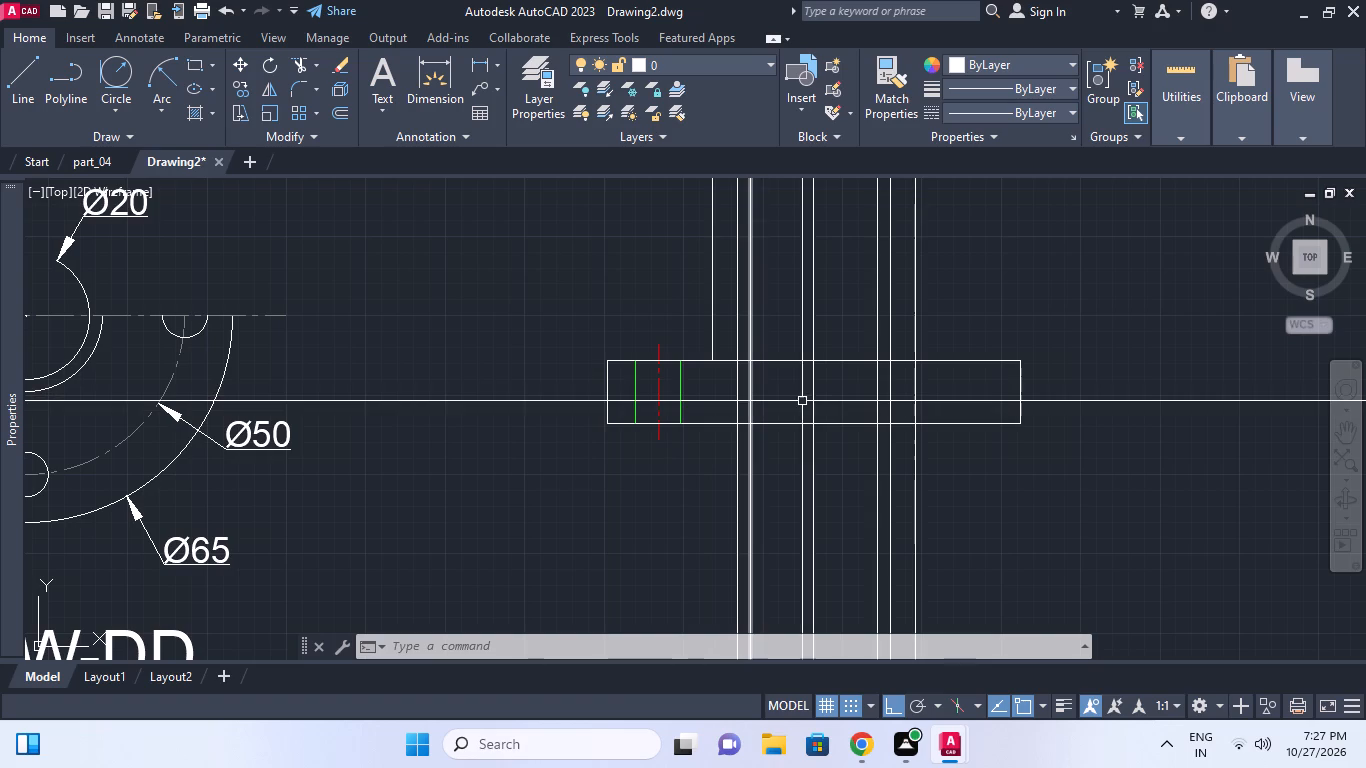
{"action": "key", "text": "Escape"}
Add a horizontal linear dimension below the side section between the two vertical lines that form the second pair from the middle.
{"action": "key", "text": "d"}
{"action": "key", "text": "l"}
{"action": "key", "text": "i"}
{"action": "key", "text": "space"}
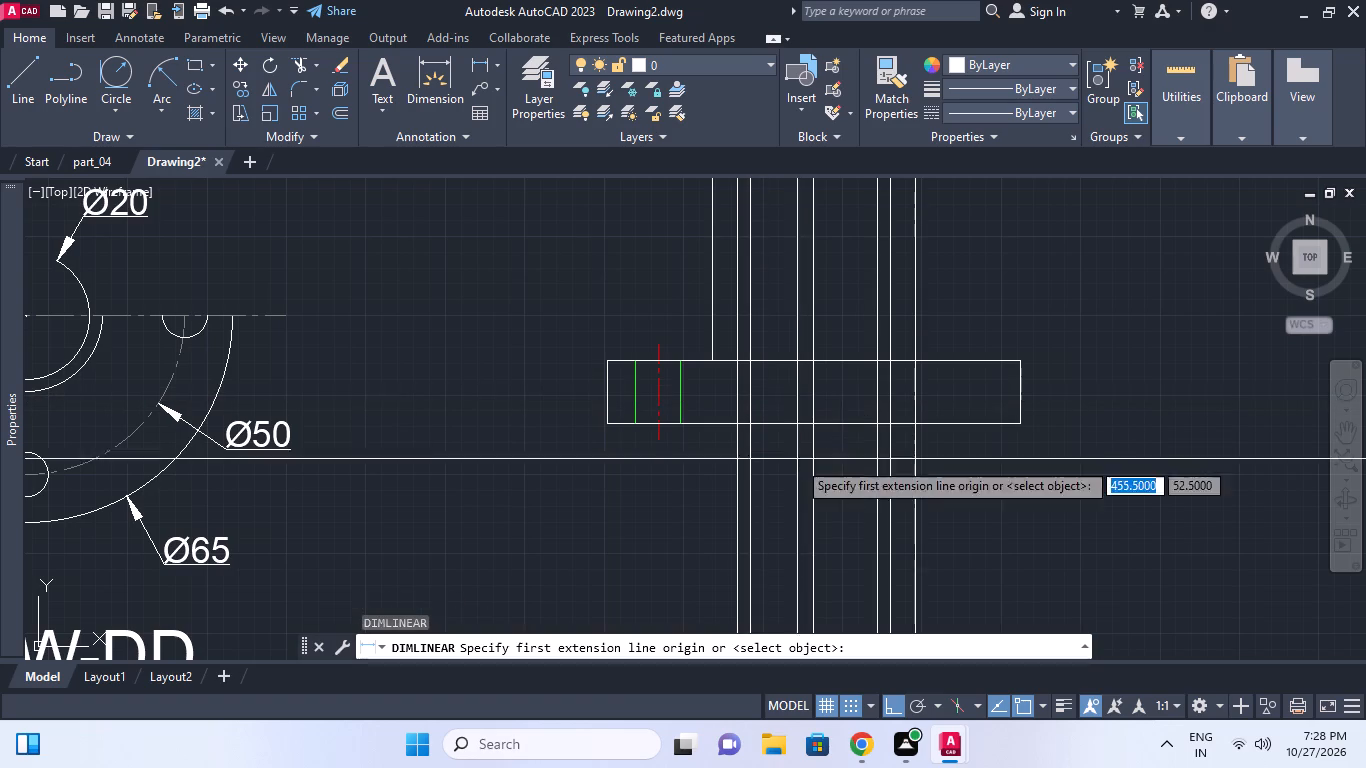
{"action": "left_click", "coordinate": [737, 505]}
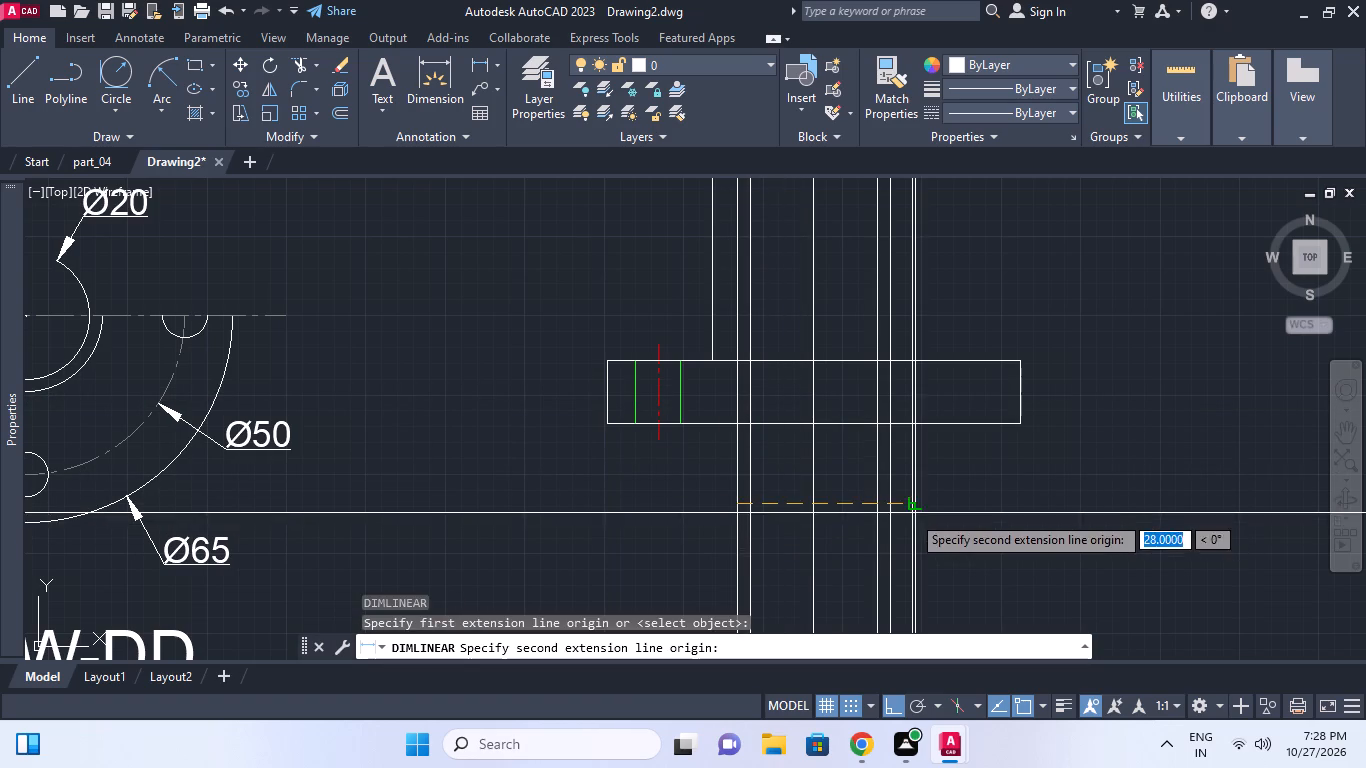
{"action": "left_click", "coordinate": [889, 506]}
{"action": "left_click", "coordinate": [874, 539]}
{"action": "key", "text": "Escape"}
Erase the outermost right vertical line crossing the side section.
{"action": "left_click", "coordinate": [920, 490]}
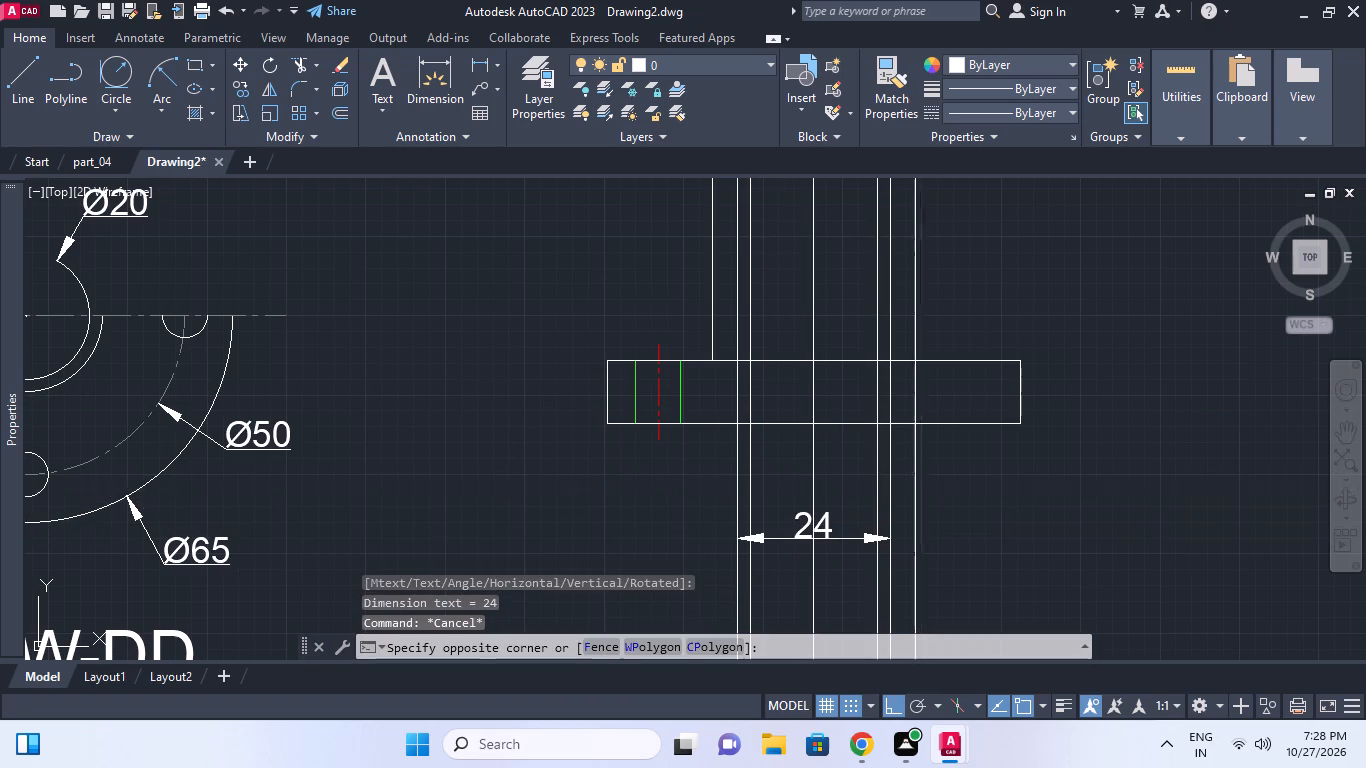
{"action": "left_click", "coordinate": [909, 479]}
{"action": "key", "text": "e"}
{"action": "key", "text": "space"}
{"action": "key", "text": "Escape"}
Add a horizontal linear dimension between the innermost pair of vertical lines, just beneath the side section's rectangle.
{"action": "middle_click_drag", "start_coordinate": [892, 481], "coordinate": [884, 452]}
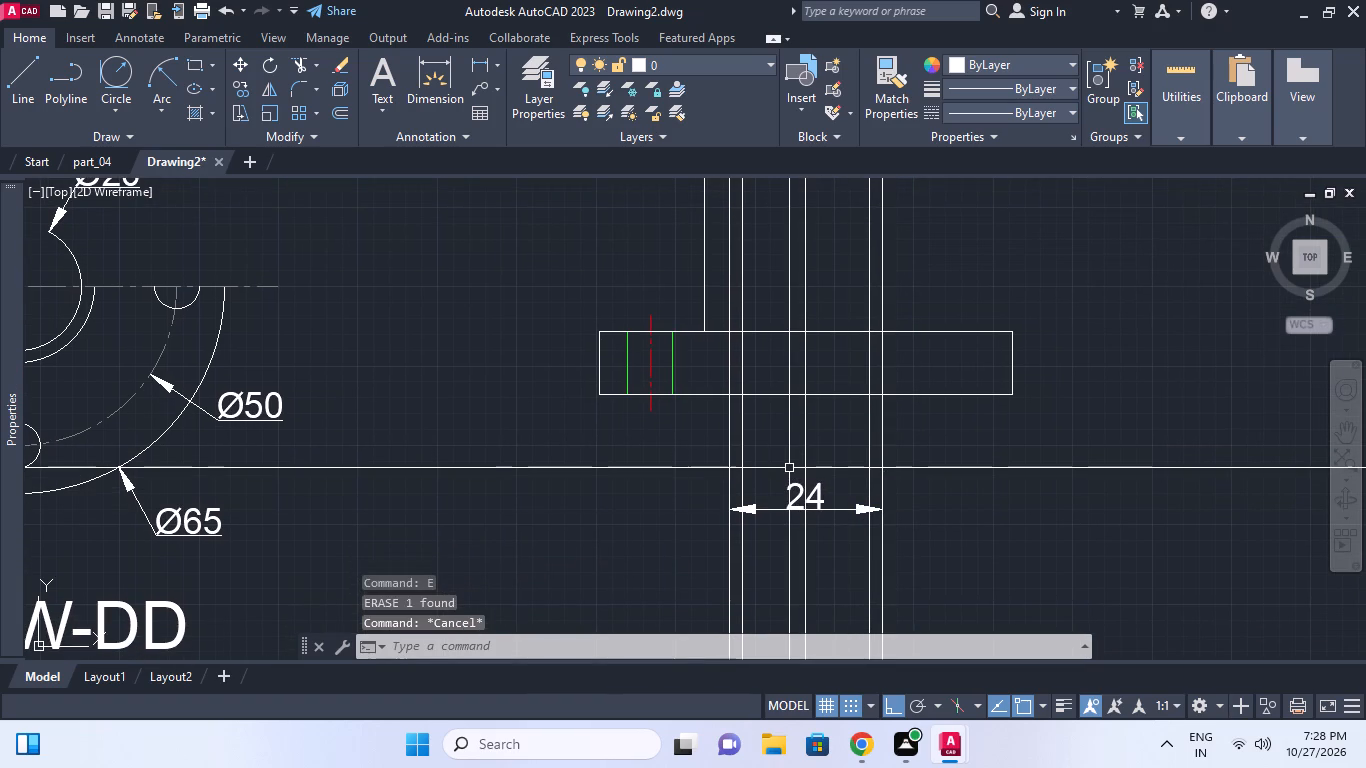
{"action": "scroll", "coordinate": [789, 468], "scroll_direction": "up", "scroll_amount": 1}
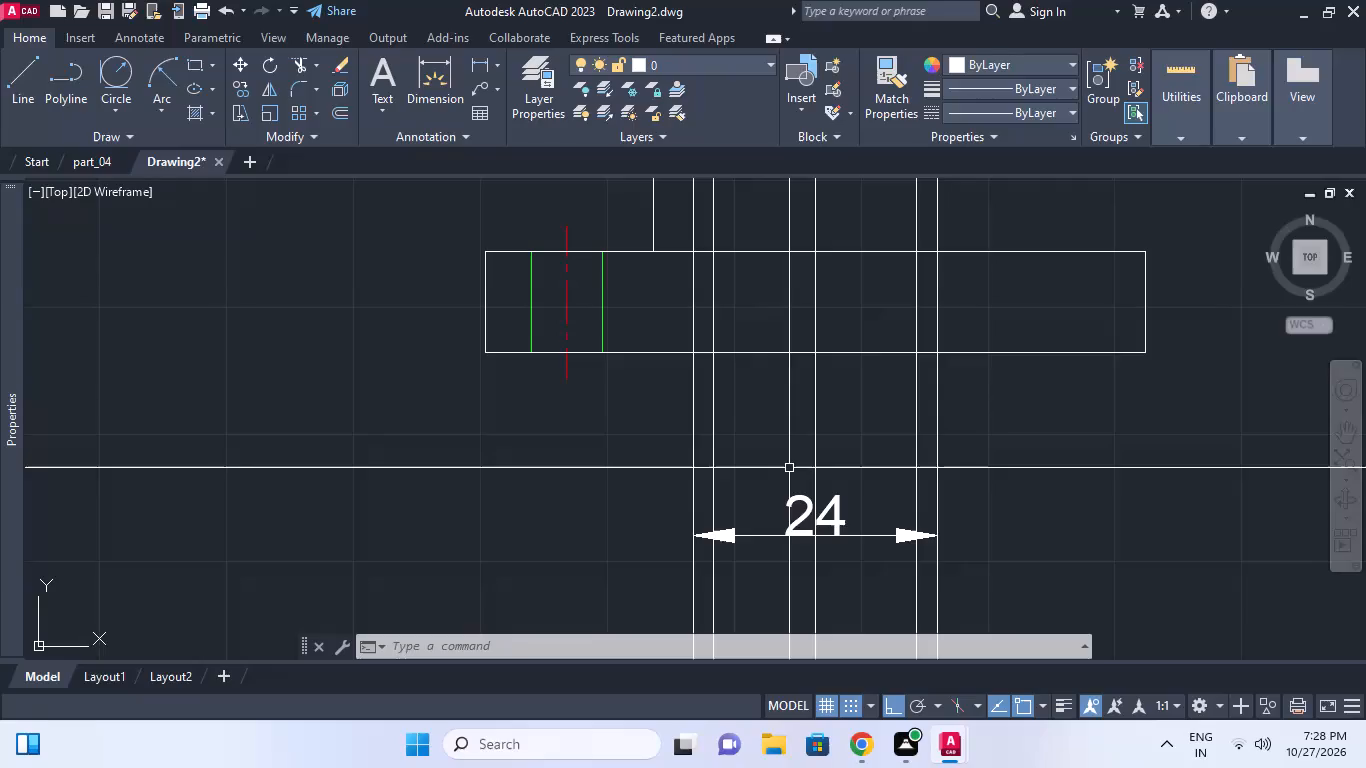
{"action": "type", "text": "DLI"}
{"action": "key", "text": "space"}
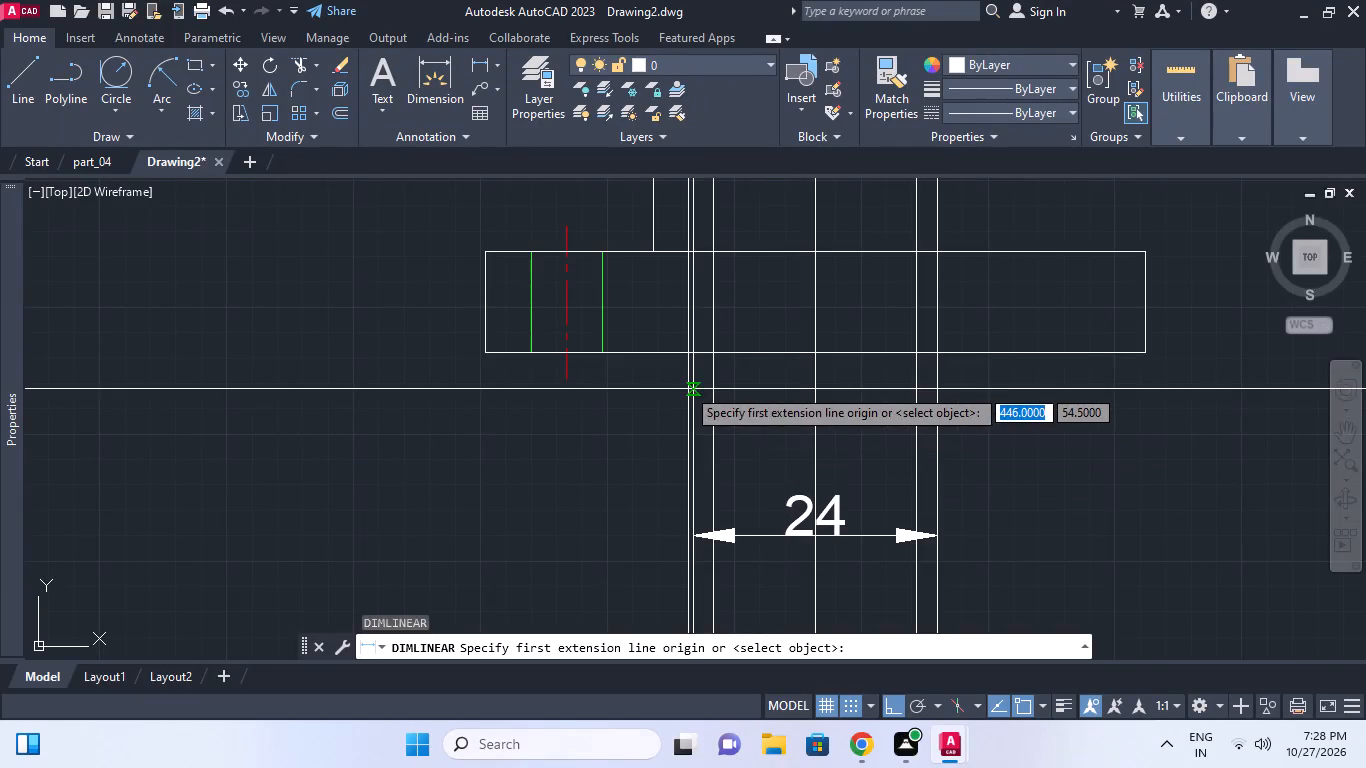
{"action": "left_click", "coordinate": [715, 403]}
{"action": "left_click", "coordinate": [921, 406]}
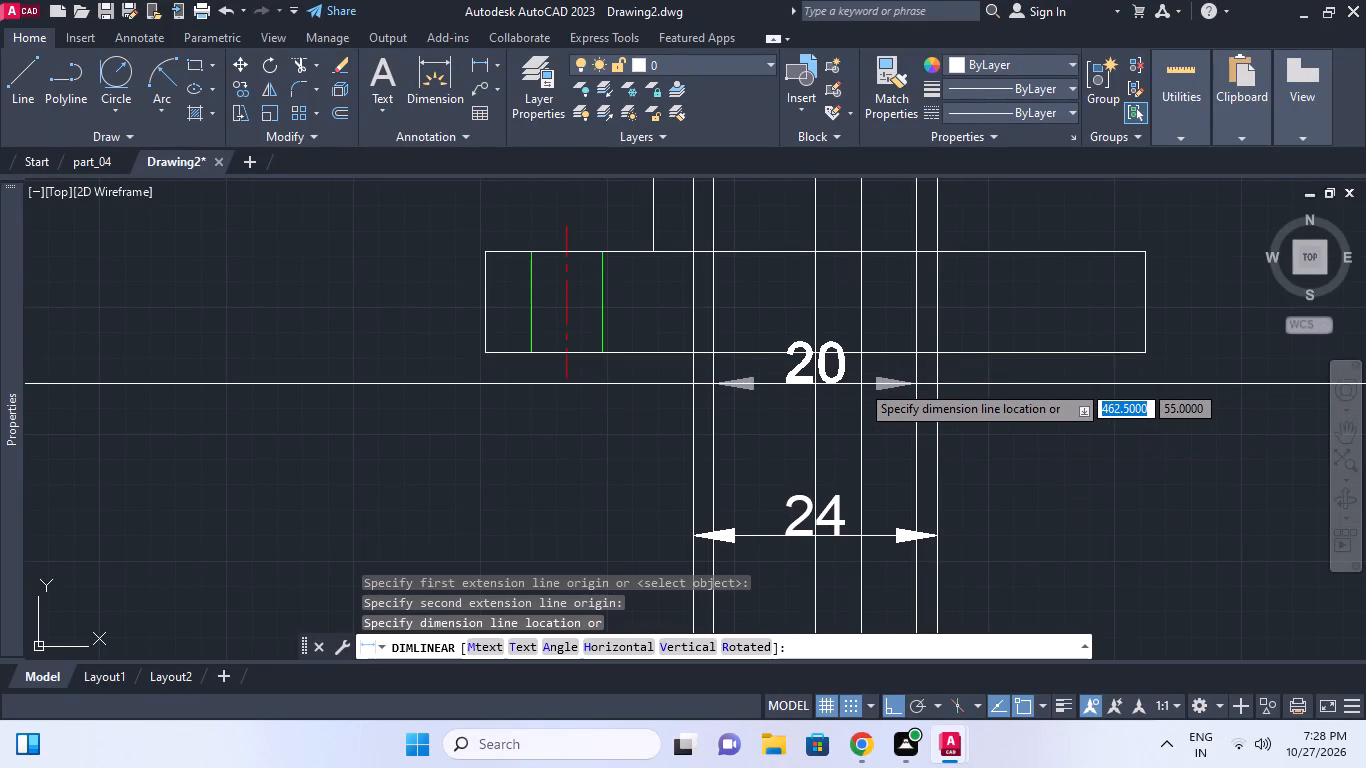
{"action": "left_click", "coordinate": [860, 383]}
Select the side section's rectangular outline at its upper edge.
{"action": "middle_click_drag", "start_coordinate": [860, 383], "coordinate": [863, 412]}
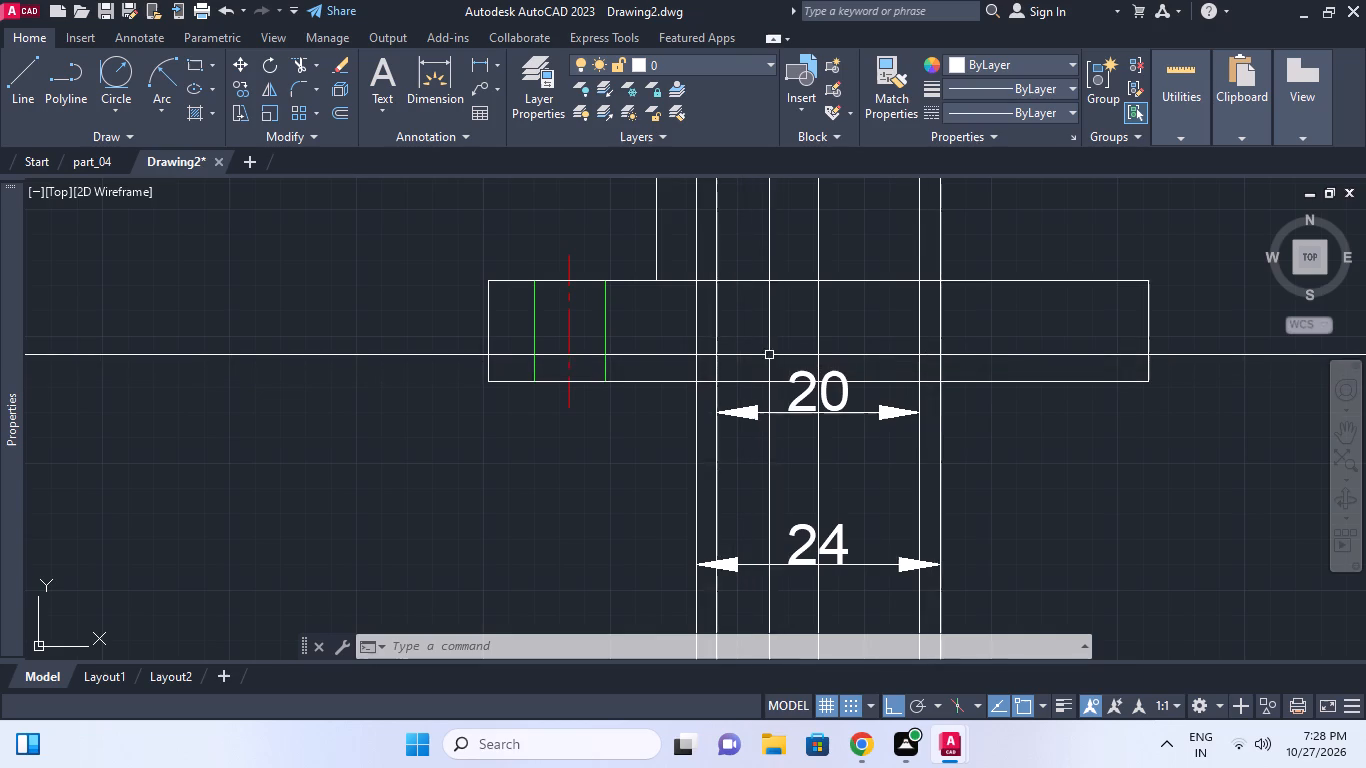
{"action": "scroll", "coordinate": [797, 351], "scroll_direction": "down", "scroll_amount": 1}
{"action": "middle_click_drag", "start_coordinate": [797, 351], "coordinate": [799, 376]}
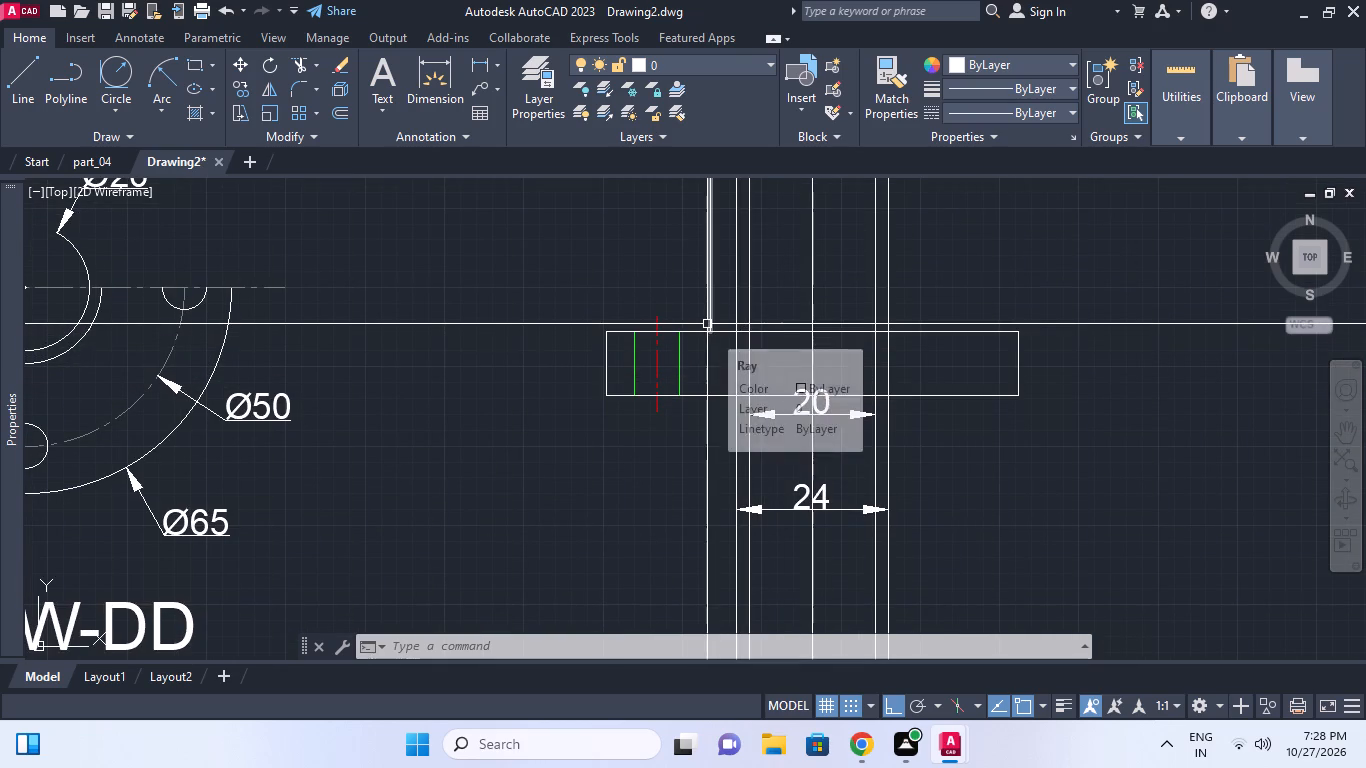
{"action": "left_click", "coordinate": [801, 329]}
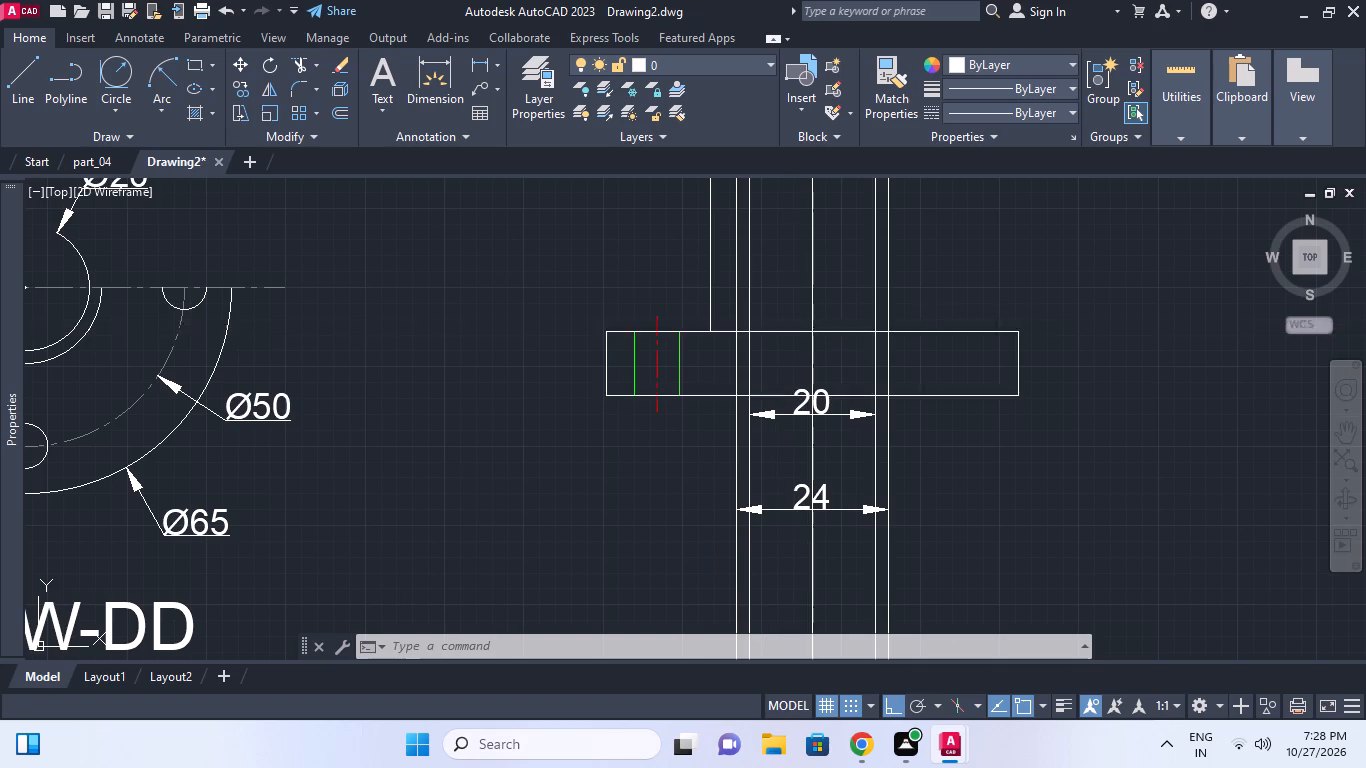
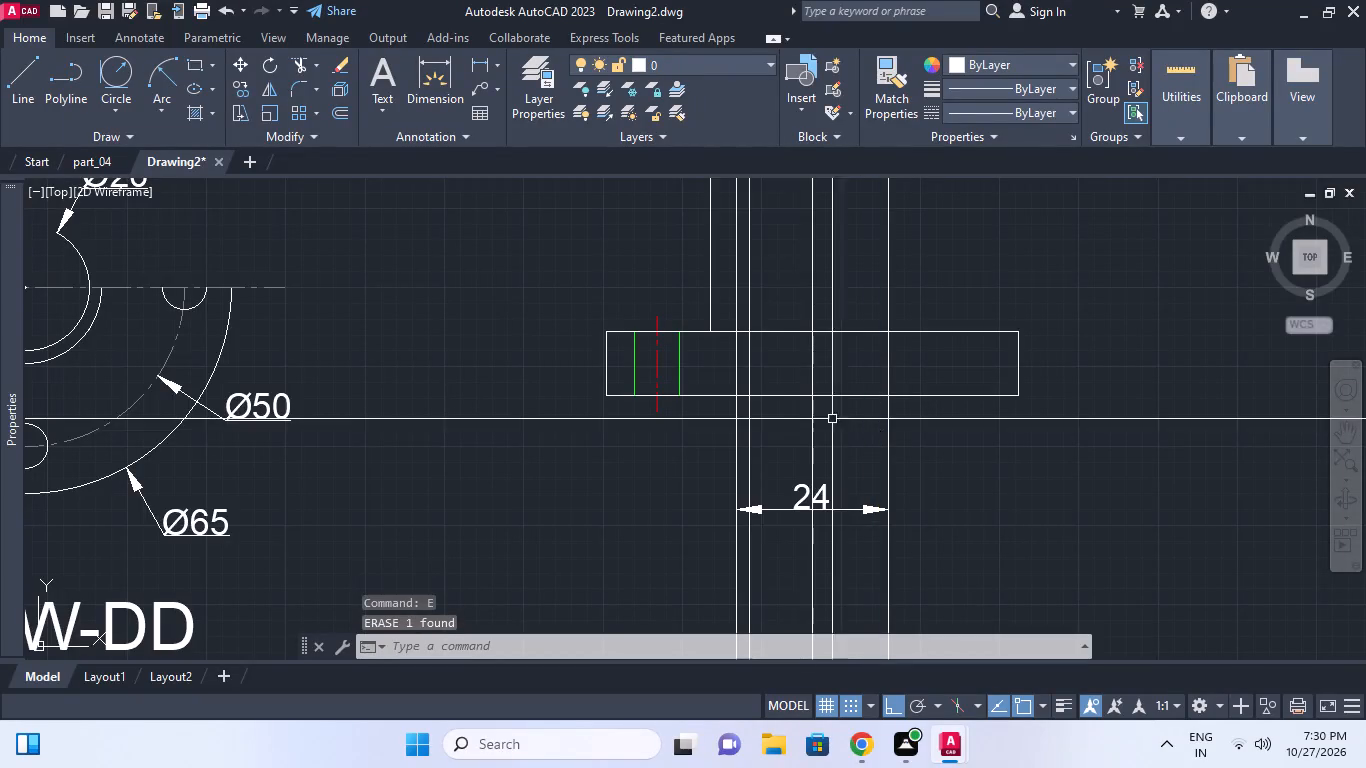
Erase the vertical line just inside the left bore line crossing the side section.
{"action": "left_click", "coordinate": [752, 422]}
{"action": "key", "text": "e"}
{"action": "key", "text": "space"}
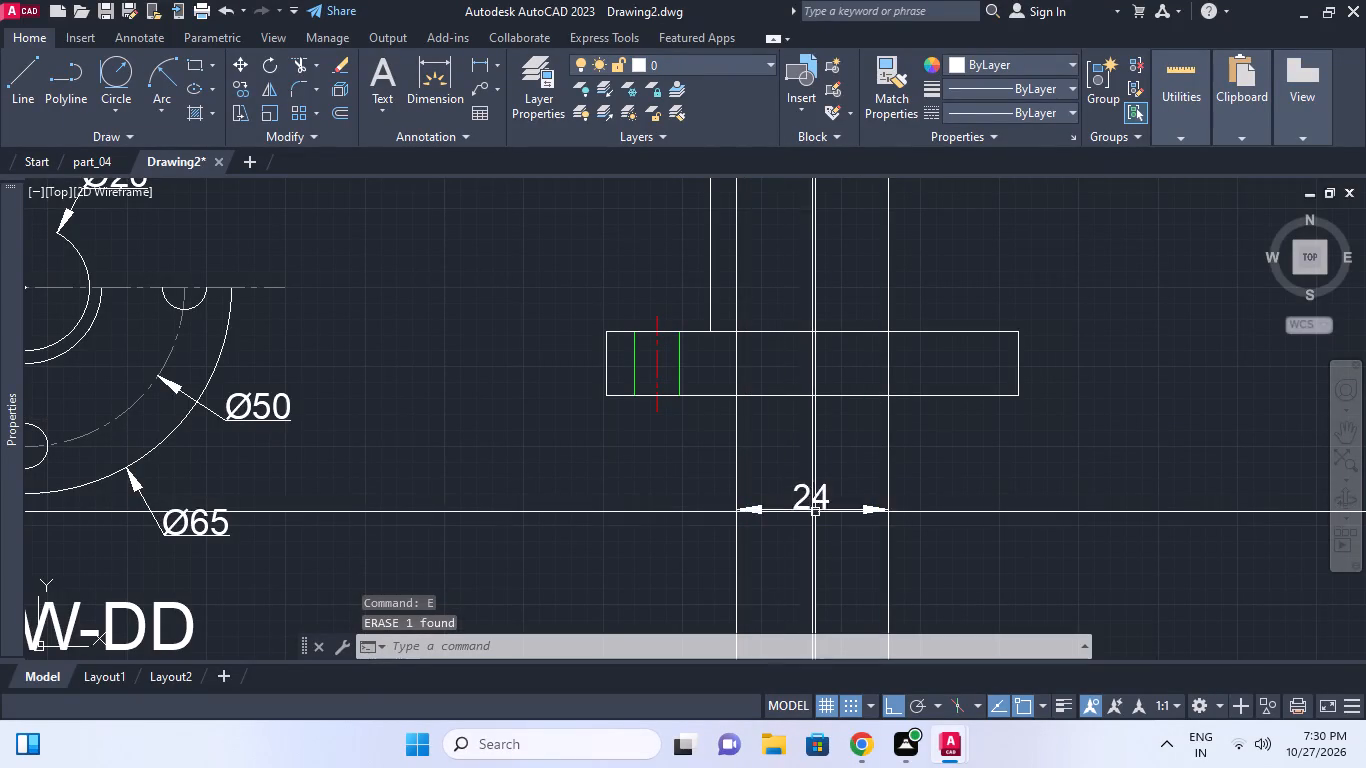
{"action": "key", "text": "Escape"}
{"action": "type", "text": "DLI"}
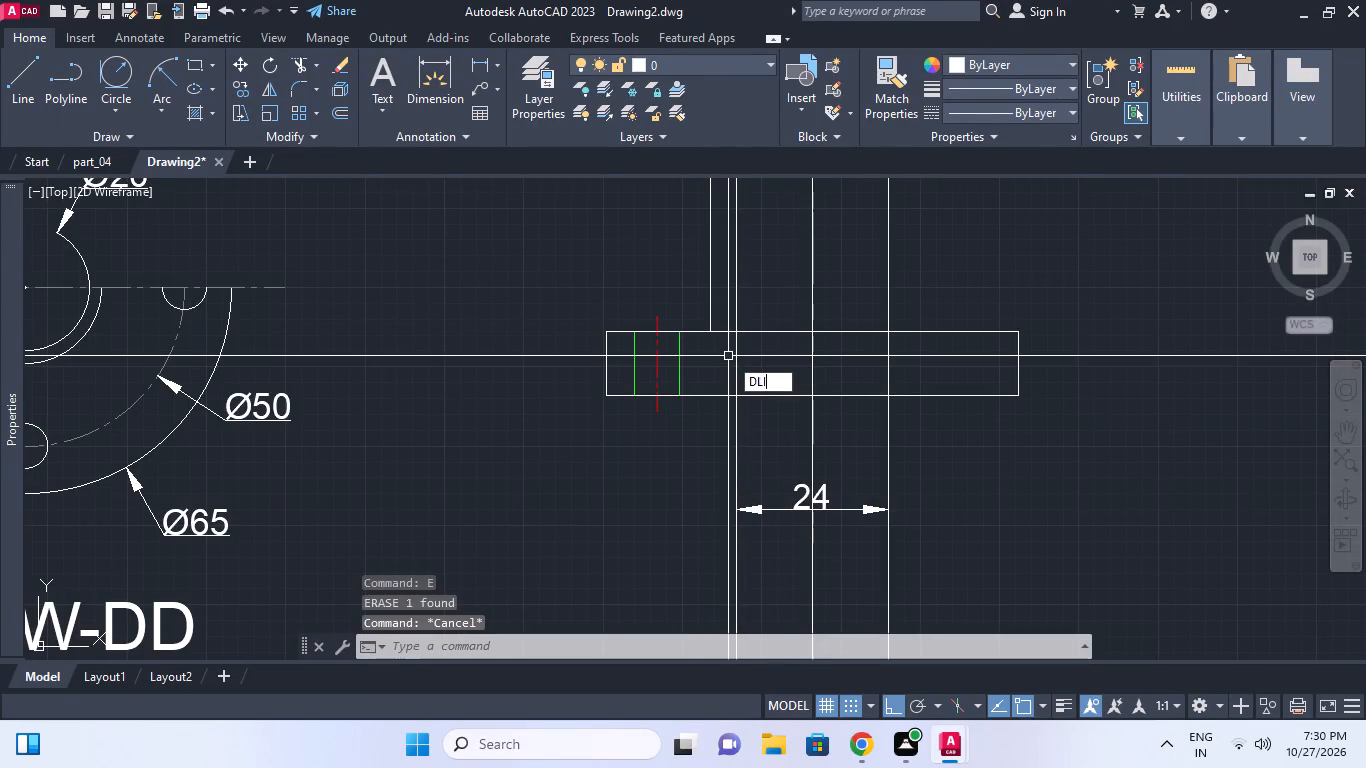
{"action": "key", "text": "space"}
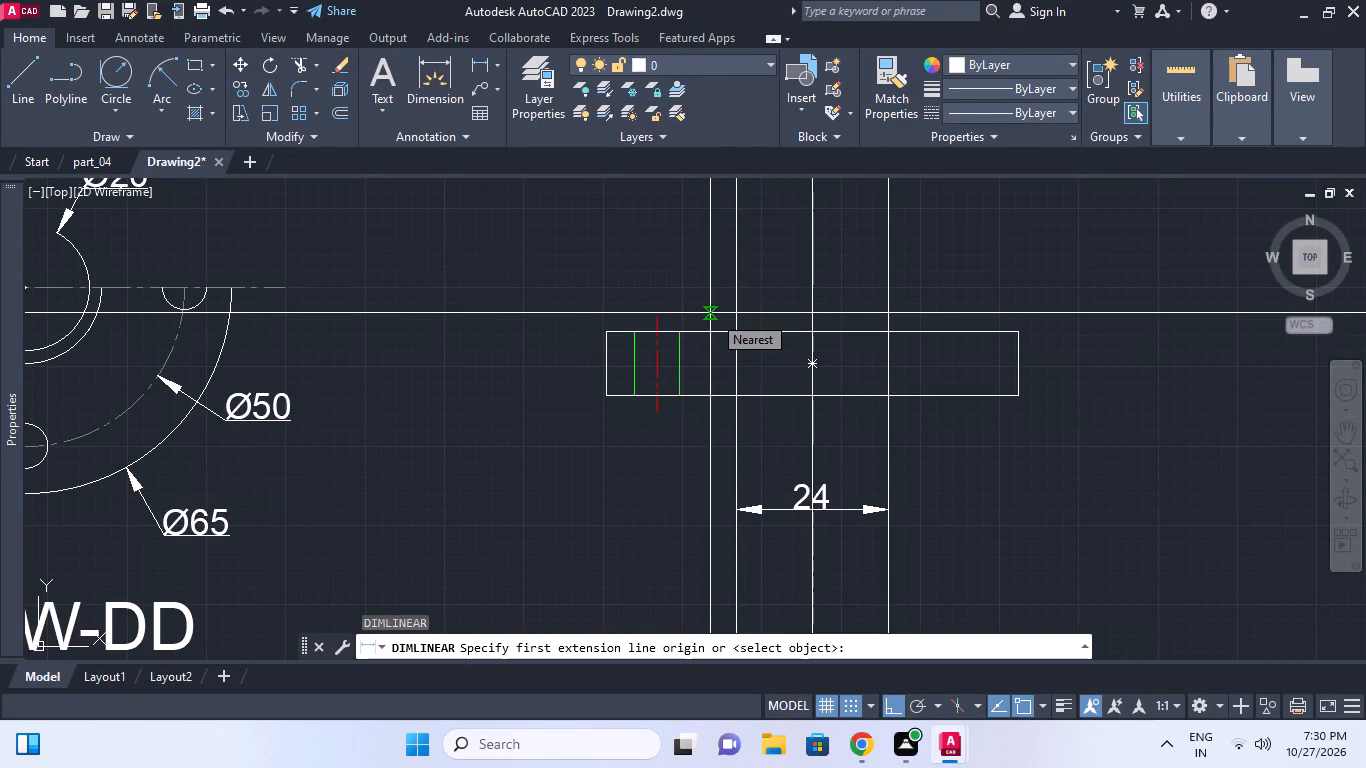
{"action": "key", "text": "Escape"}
Mirror the left outer vertical line above the side section's rectangle about the section's vertical centre line.
{"action": "left_click", "coordinate": [710, 322]}
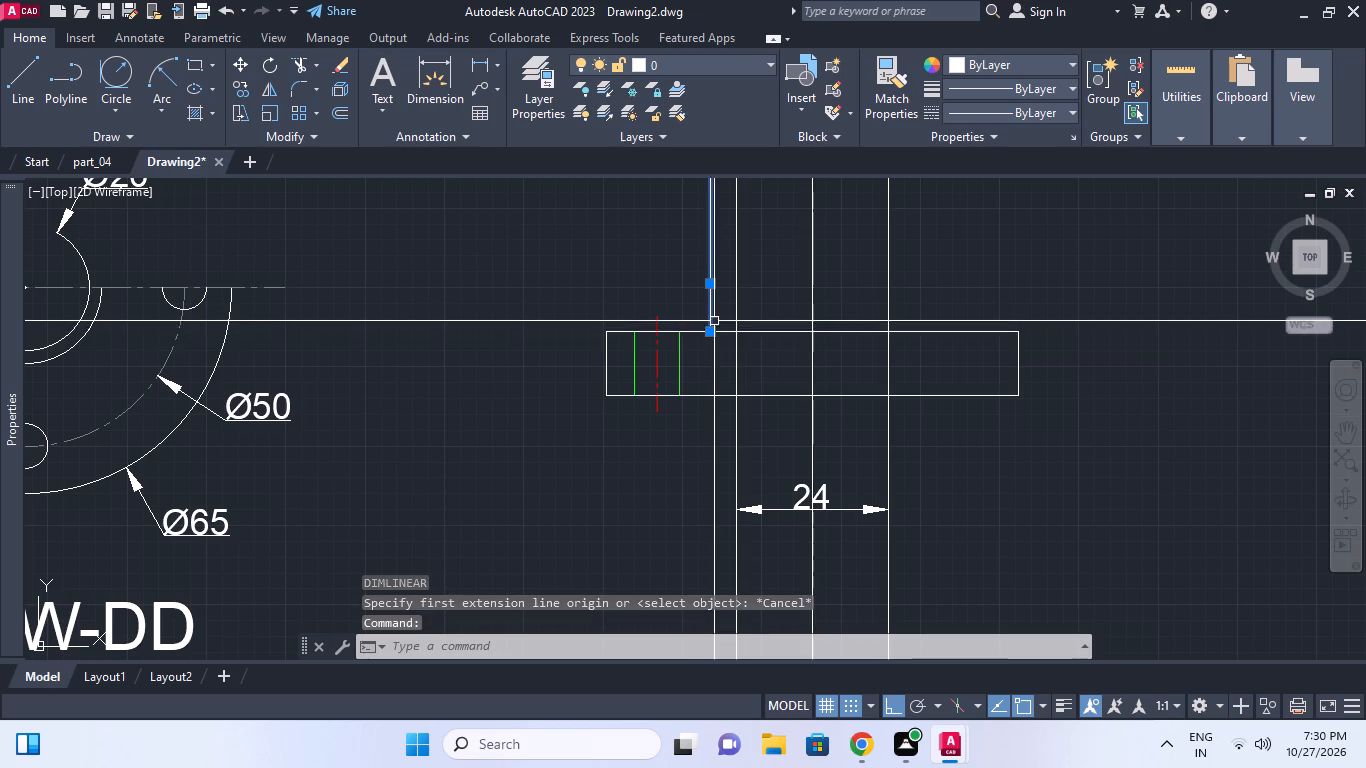
{"action": "type", "text": "MI"}
{"action": "key", "text": "space"}
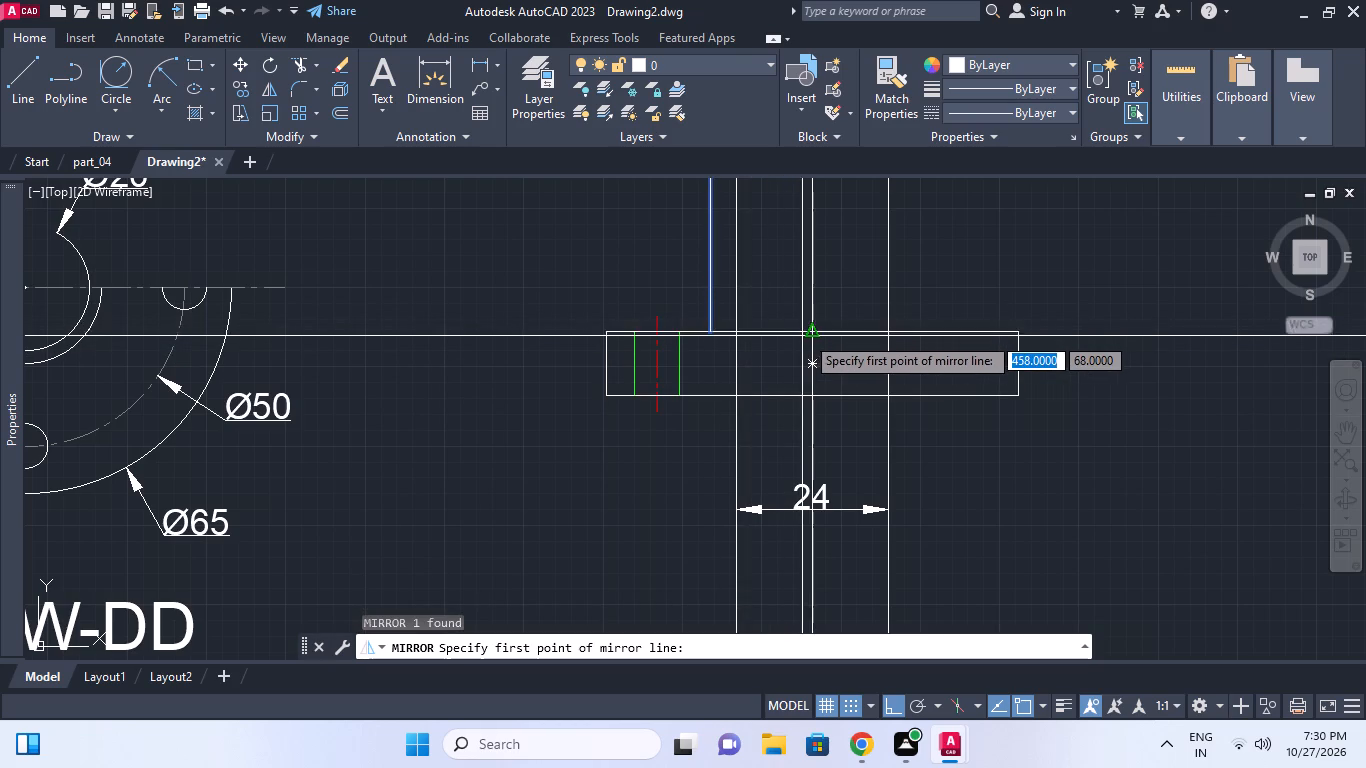
{"action": "left_click", "coordinate": [808, 335]}
{"action": "left_click", "coordinate": [805, 398]}
{"action": "left_click_drag", "start_coordinate": [874, 465], "coordinate": [805, 398]}
{"action": "key", "text": "Escape"}
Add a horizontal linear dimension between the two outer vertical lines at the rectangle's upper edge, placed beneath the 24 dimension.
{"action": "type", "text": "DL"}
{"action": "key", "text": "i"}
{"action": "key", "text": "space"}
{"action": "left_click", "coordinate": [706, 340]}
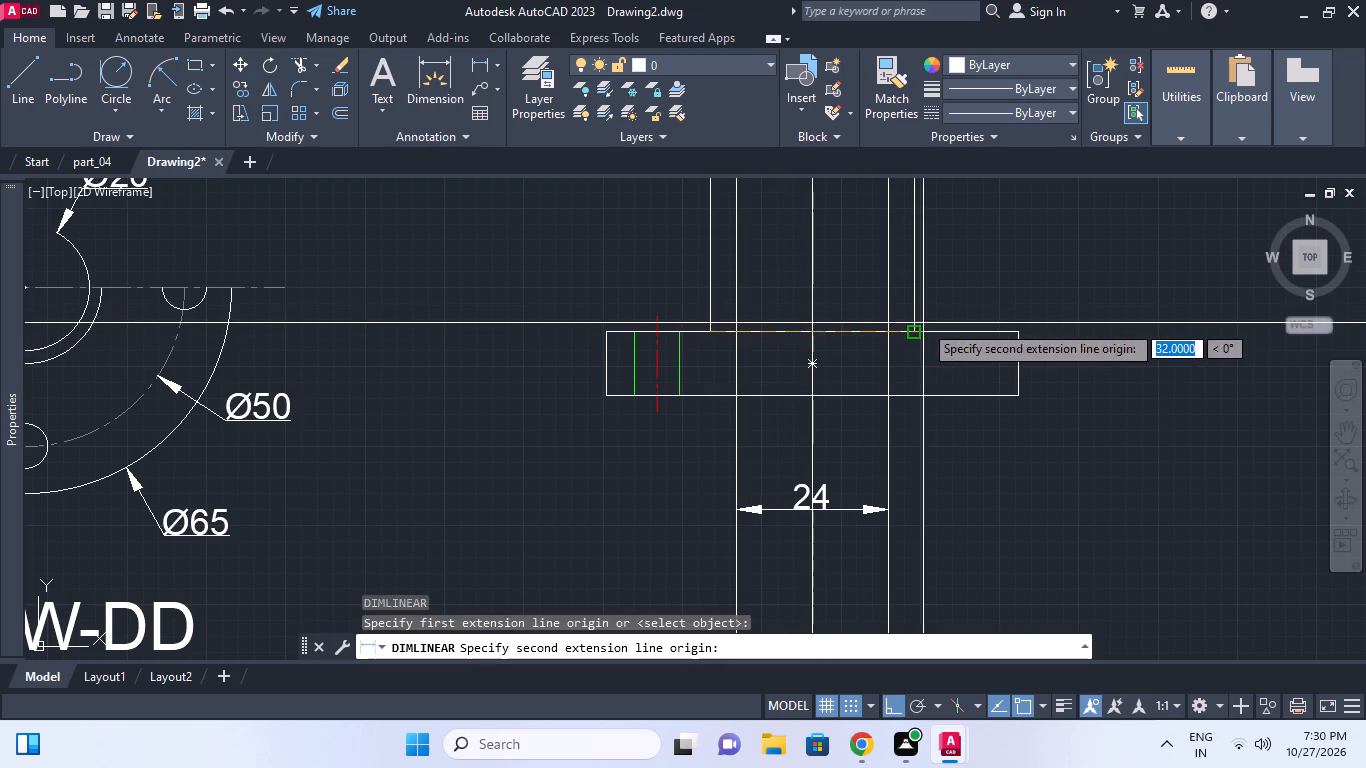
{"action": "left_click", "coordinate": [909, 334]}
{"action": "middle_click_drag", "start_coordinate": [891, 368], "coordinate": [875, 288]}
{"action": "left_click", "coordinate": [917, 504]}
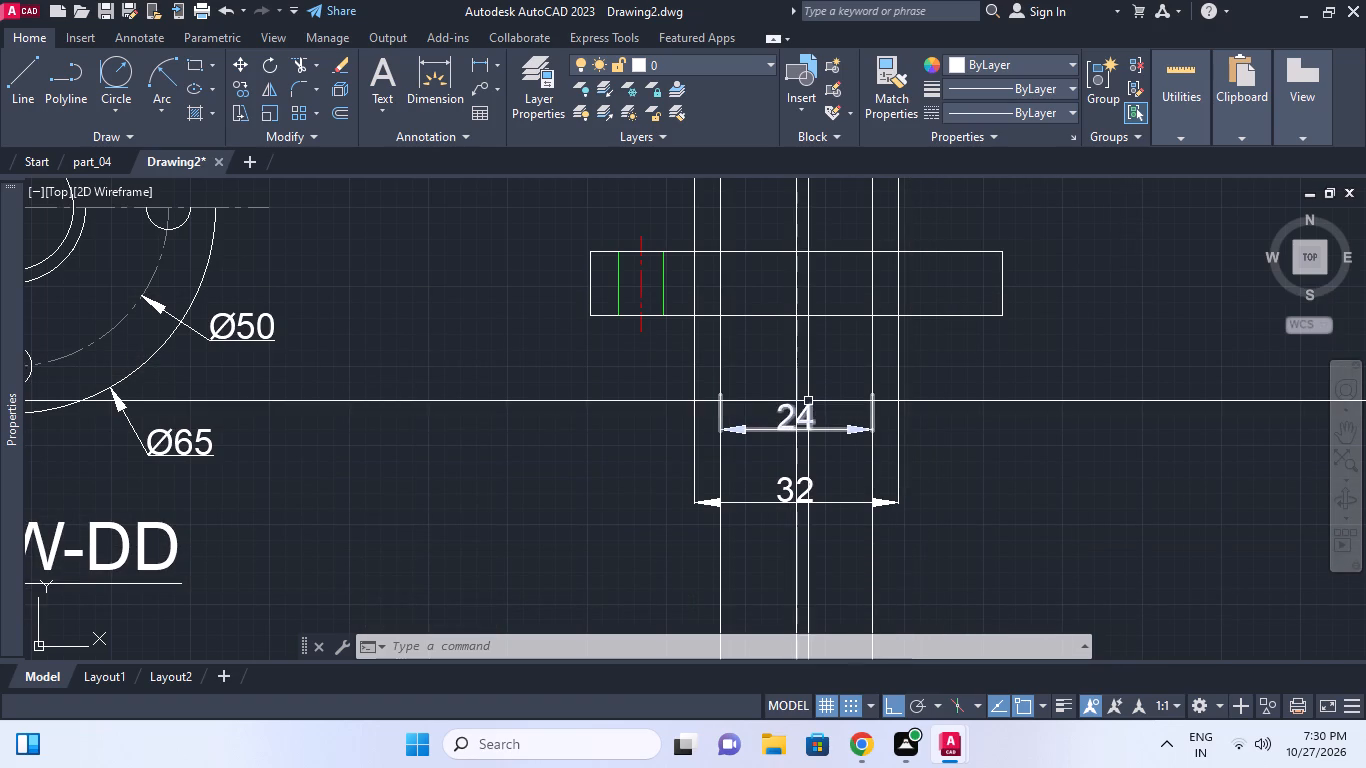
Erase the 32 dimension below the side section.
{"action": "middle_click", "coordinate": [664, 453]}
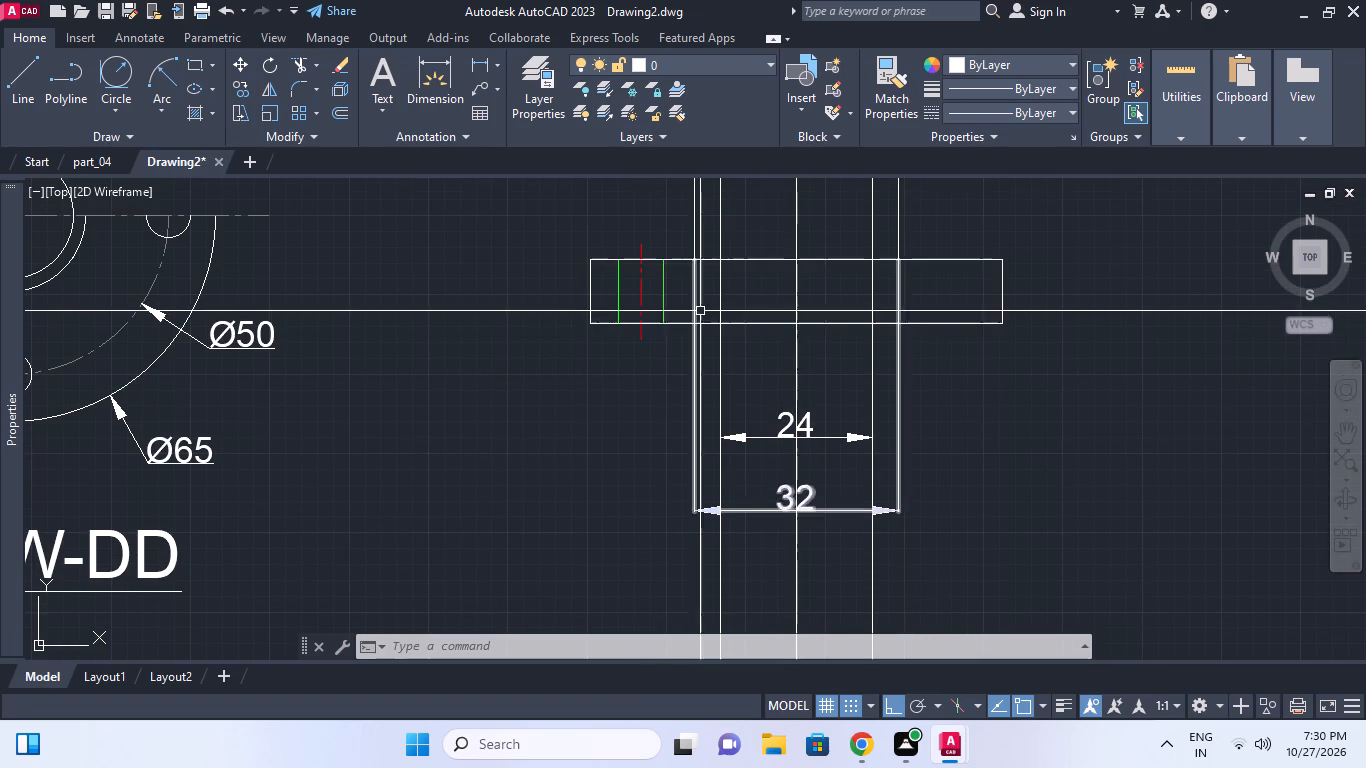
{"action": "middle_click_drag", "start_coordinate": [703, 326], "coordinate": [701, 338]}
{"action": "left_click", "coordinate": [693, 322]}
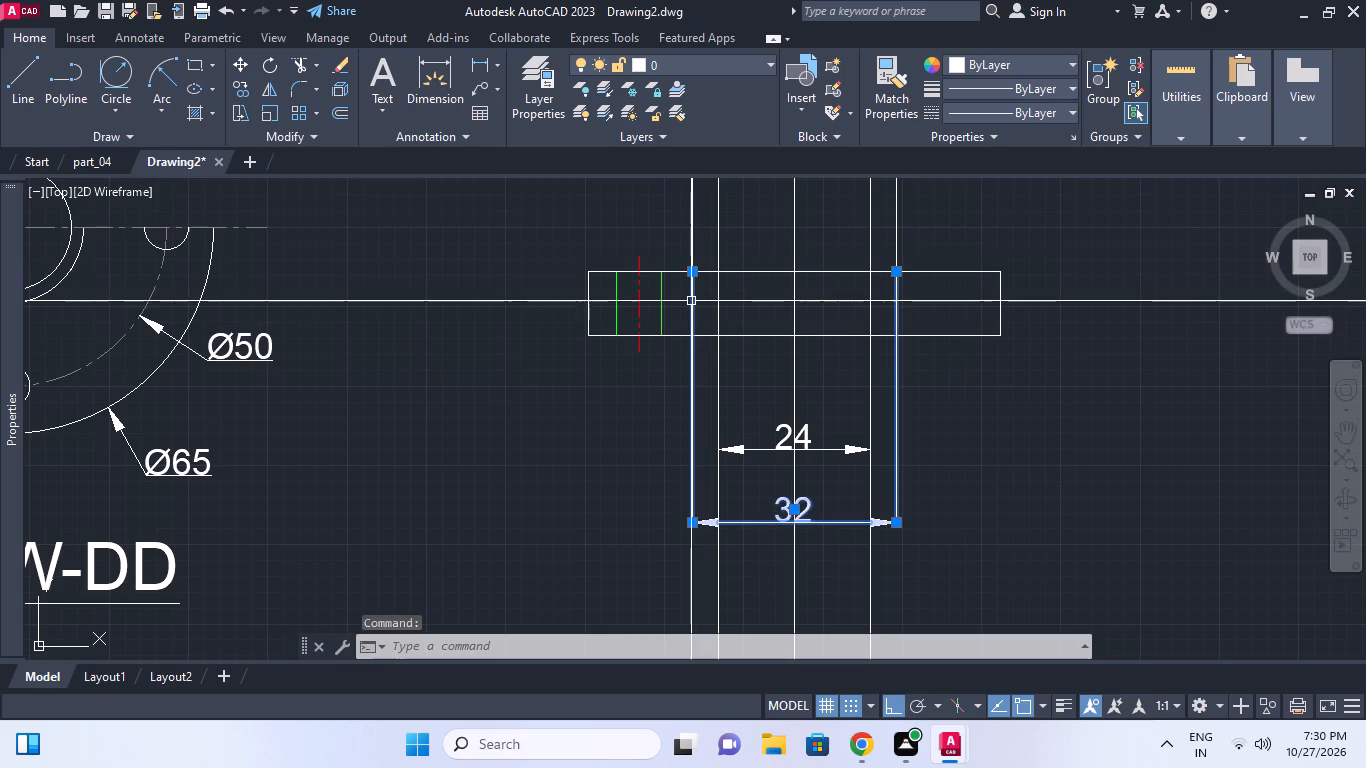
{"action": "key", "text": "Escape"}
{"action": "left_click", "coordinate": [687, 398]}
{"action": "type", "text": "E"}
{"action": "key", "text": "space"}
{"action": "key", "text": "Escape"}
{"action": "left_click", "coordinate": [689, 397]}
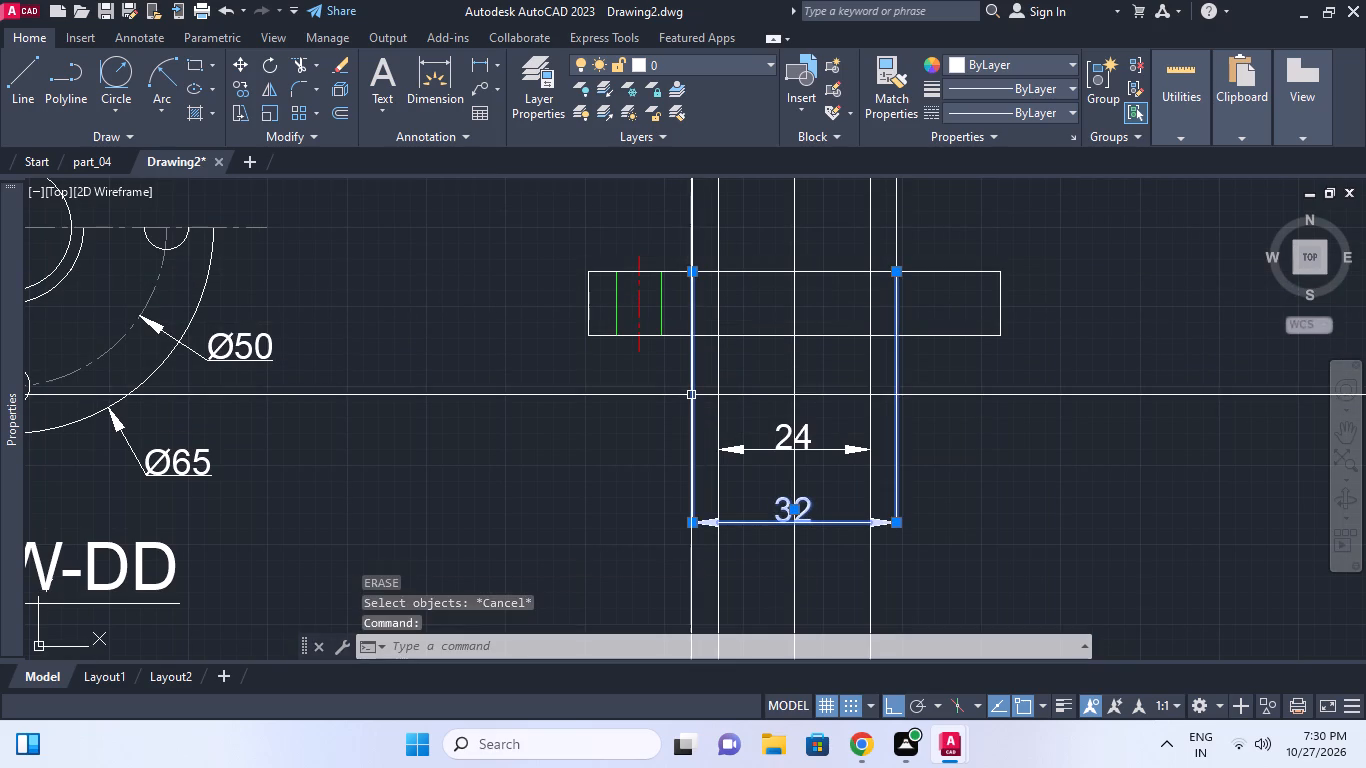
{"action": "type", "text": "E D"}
Set the Standard dimension style's dimension line colour to cyan, trying magenta as an alternative.
{"action": "key", "text": "space"}
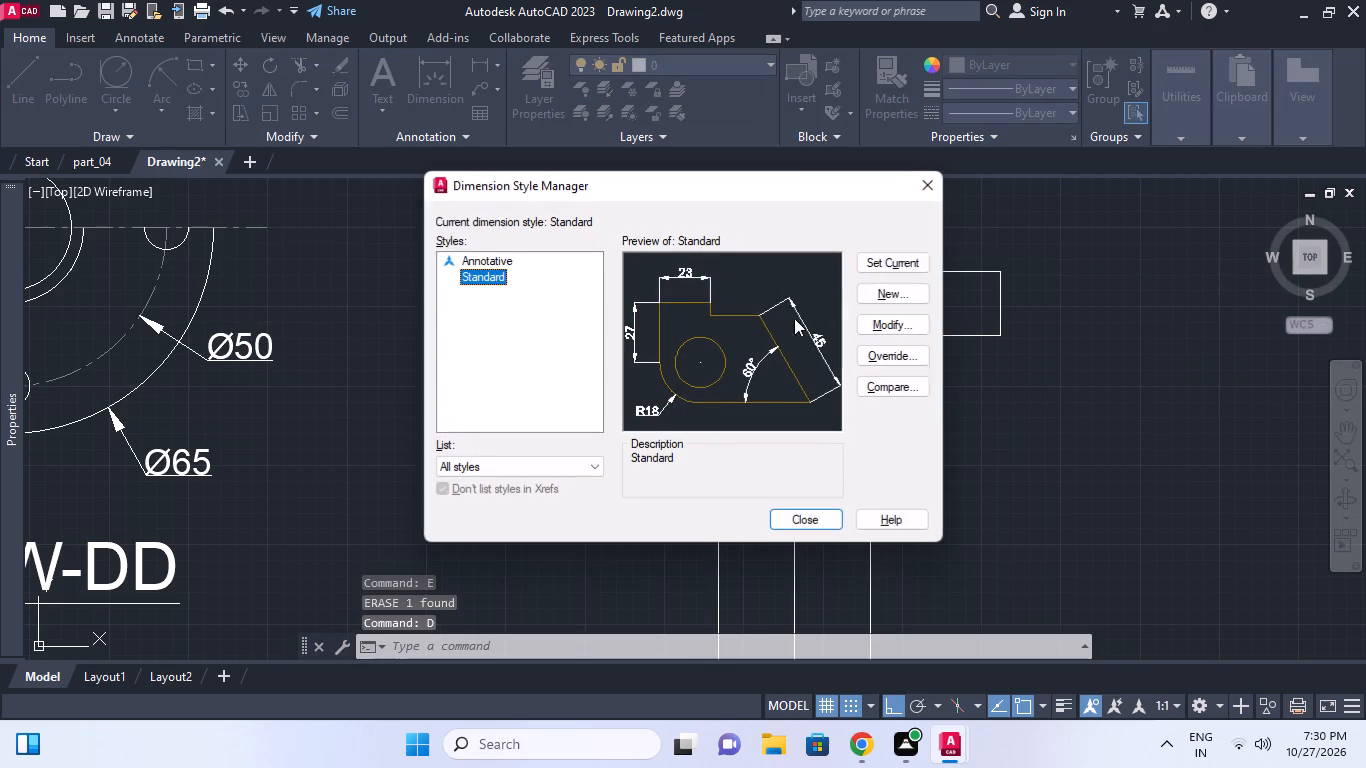
{"action": "left_click", "coordinate": [903, 330]}
{"action": "left_click", "coordinate": [317, 150]}
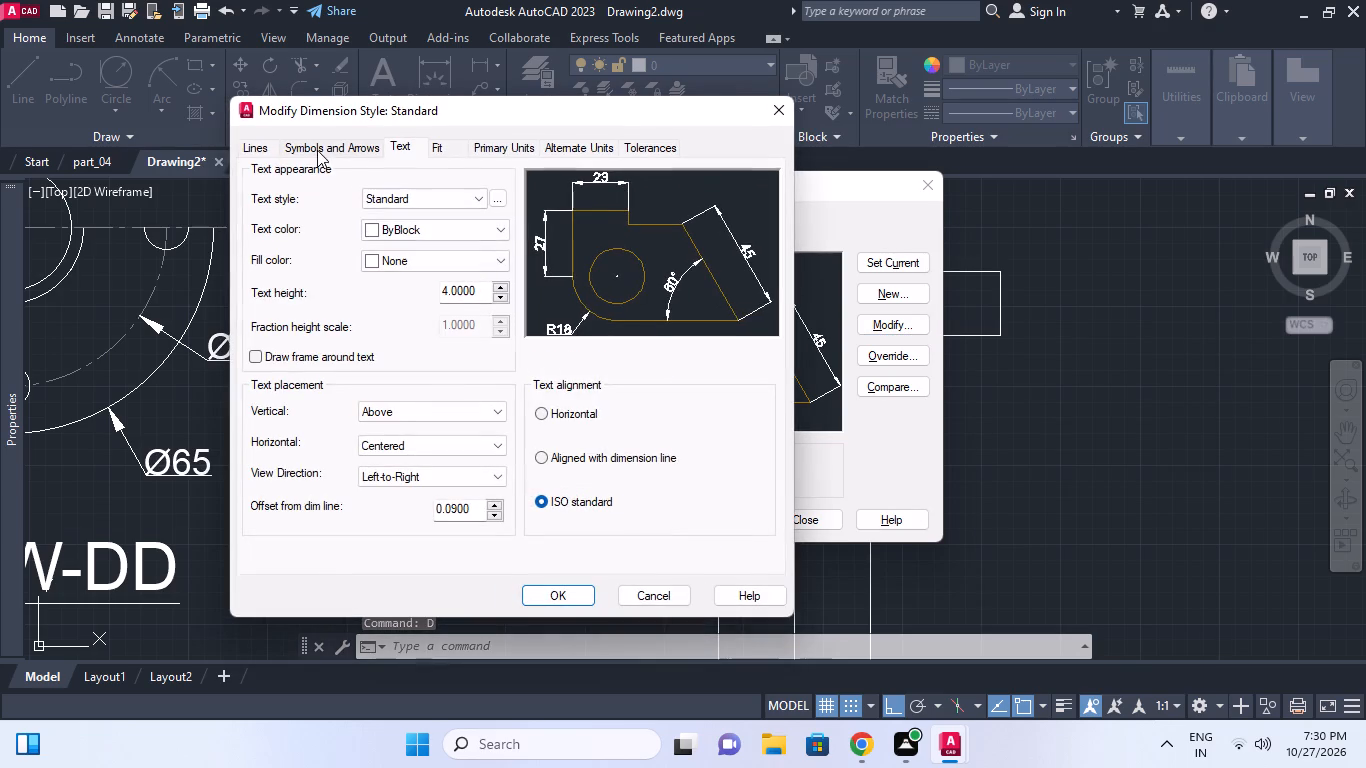
{"action": "left_click", "coordinate": [256, 151]}
{"action": "left_click", "coordinate": [423, 192]}
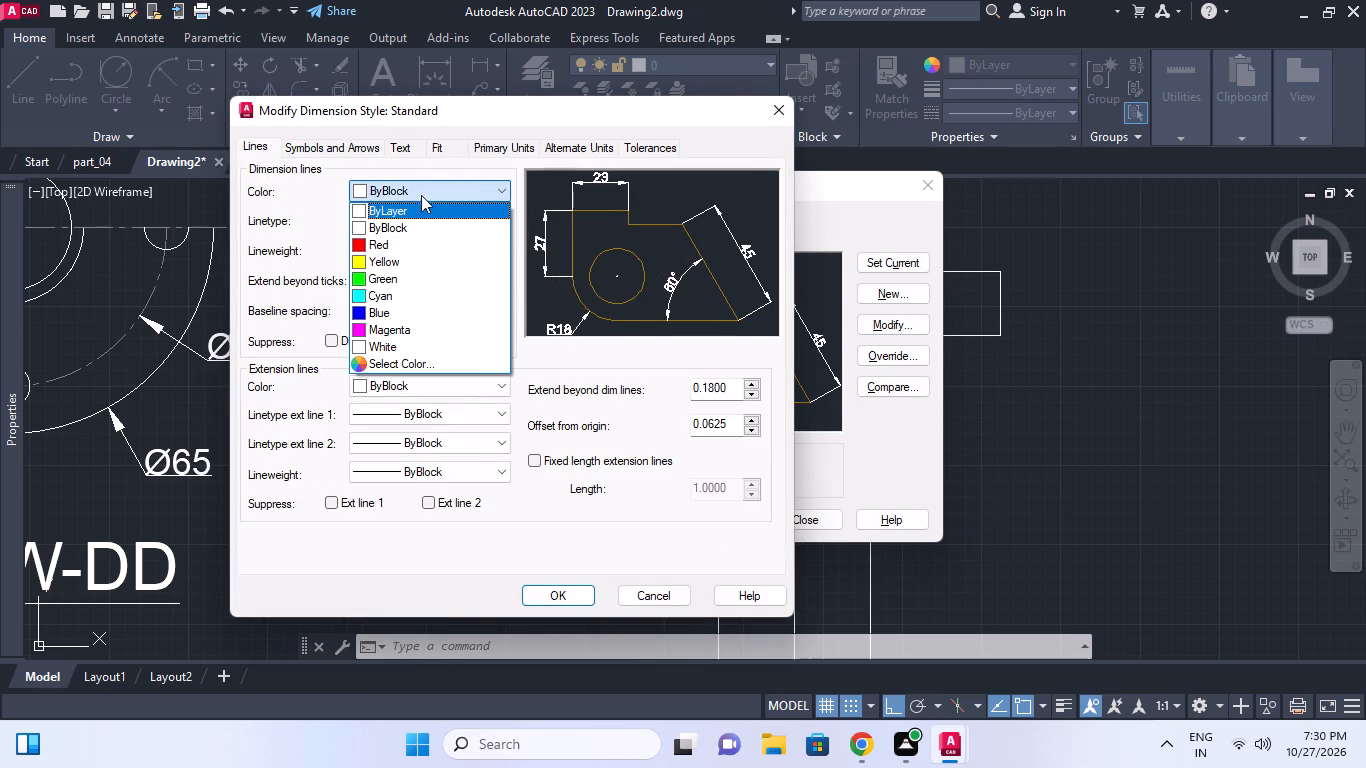
{"action": "left_click", "coordinate": [422, 191]}
{"action": "left_click", "coordinate": [417, 196]}
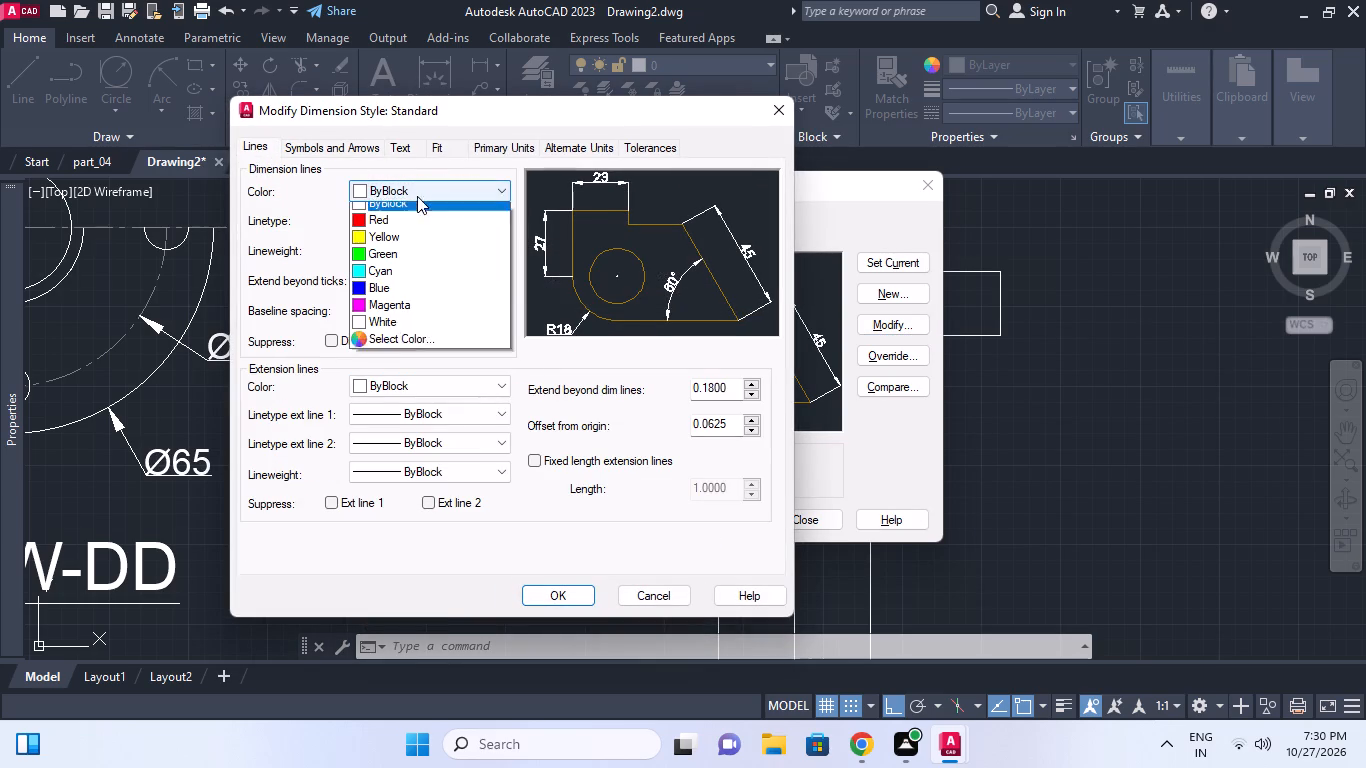
{"action": "left_click", "coordinate": [407, 294]}
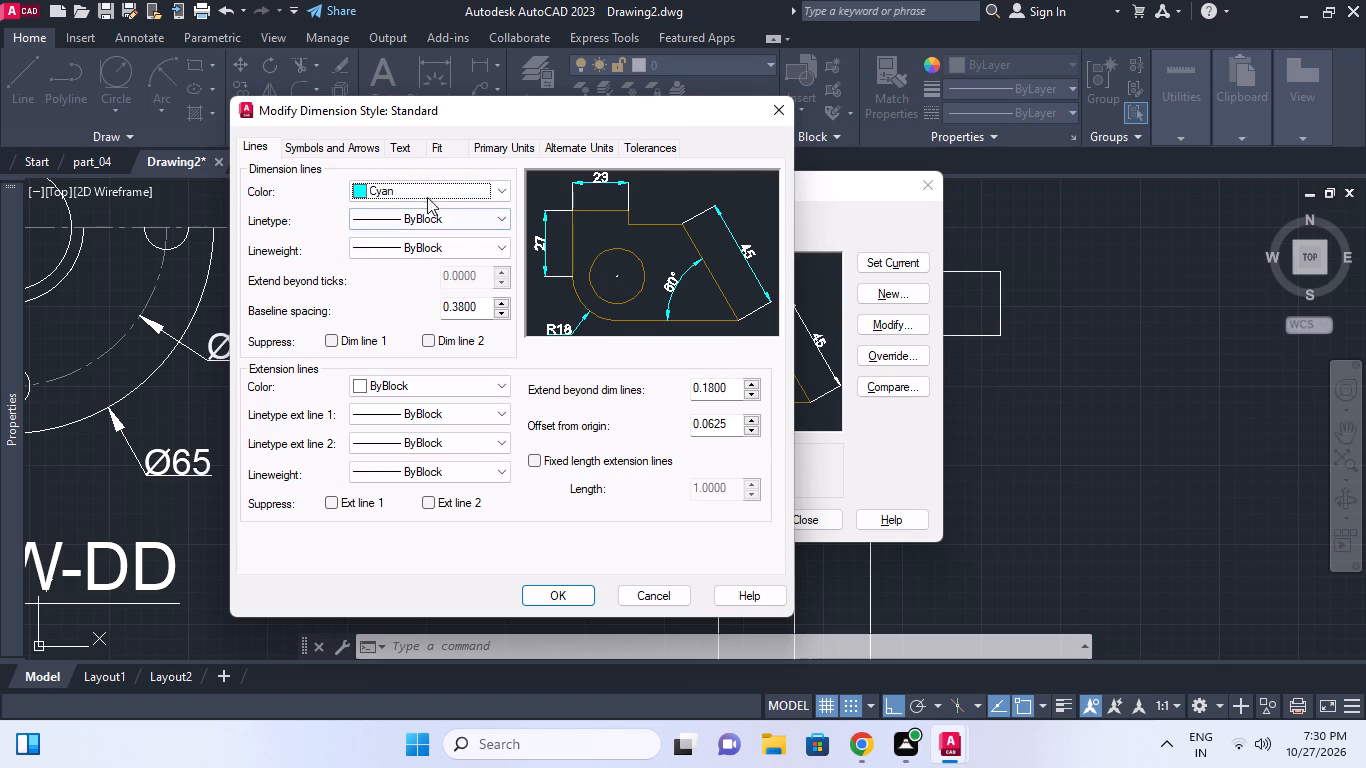
{"action": "left_click", "coordinate": [427, 194]}
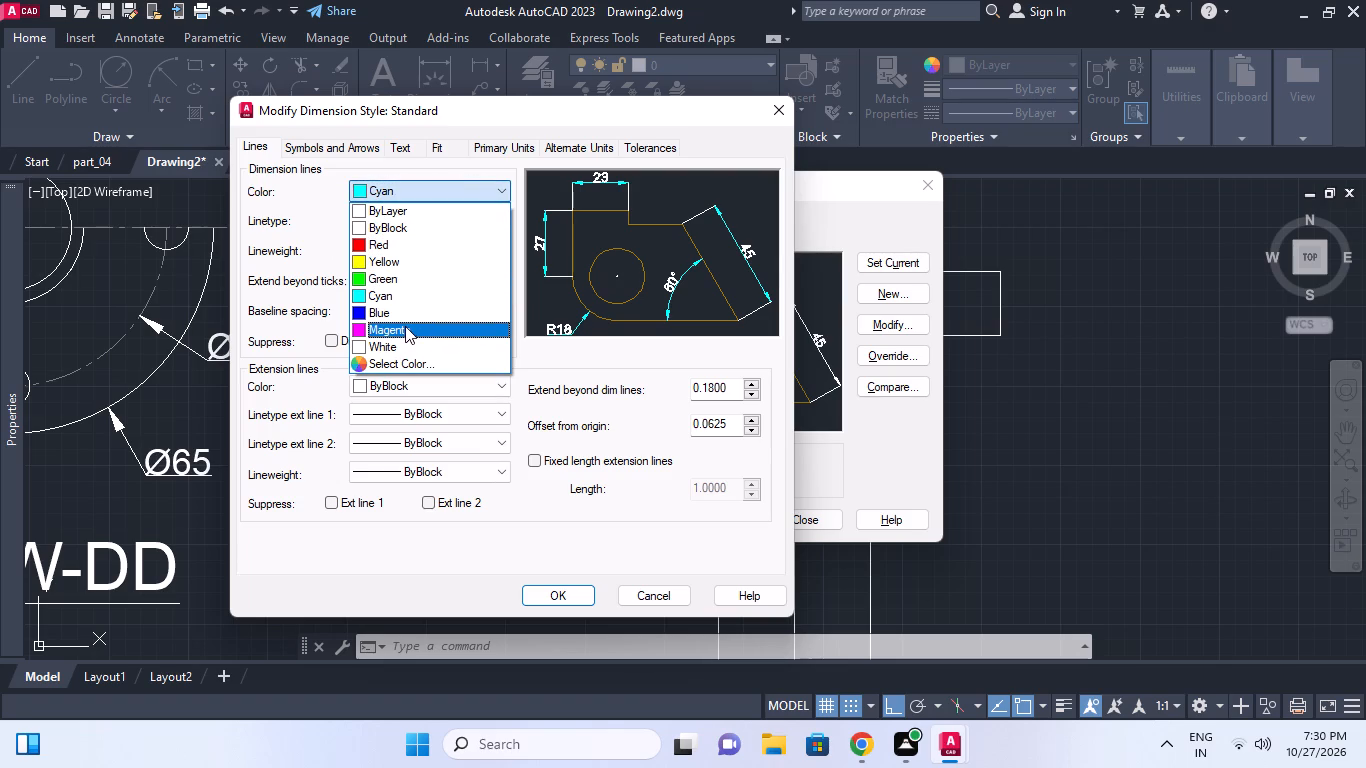
{"action": "left_click", "coordinate": [405, 326]}
{"action": "left_click", "coordinate": [397, 299]}
{"action": "left_click", "coordinate": [396, 284]}
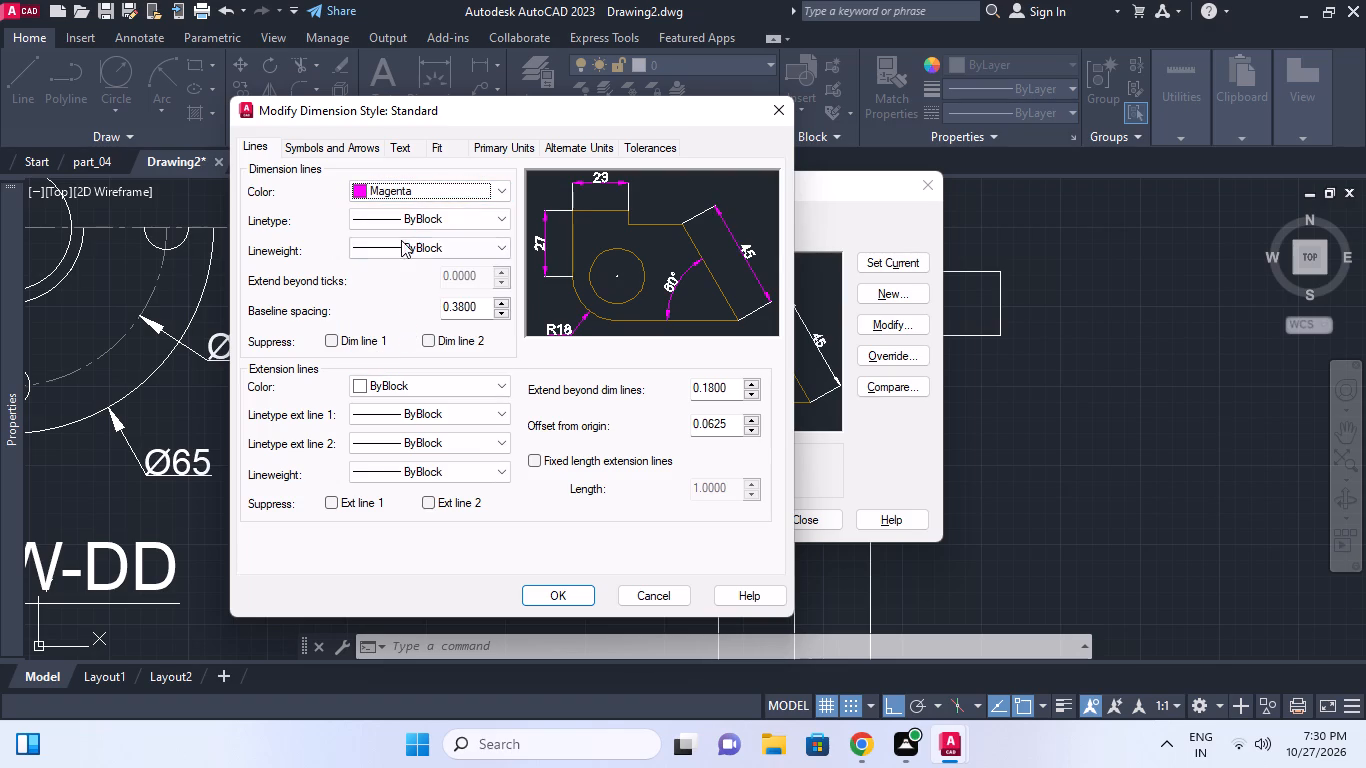
{"action": "left_click", "coordinate": [418, 194]}
{"action": "left_click", "coordinate": [409, 293]}
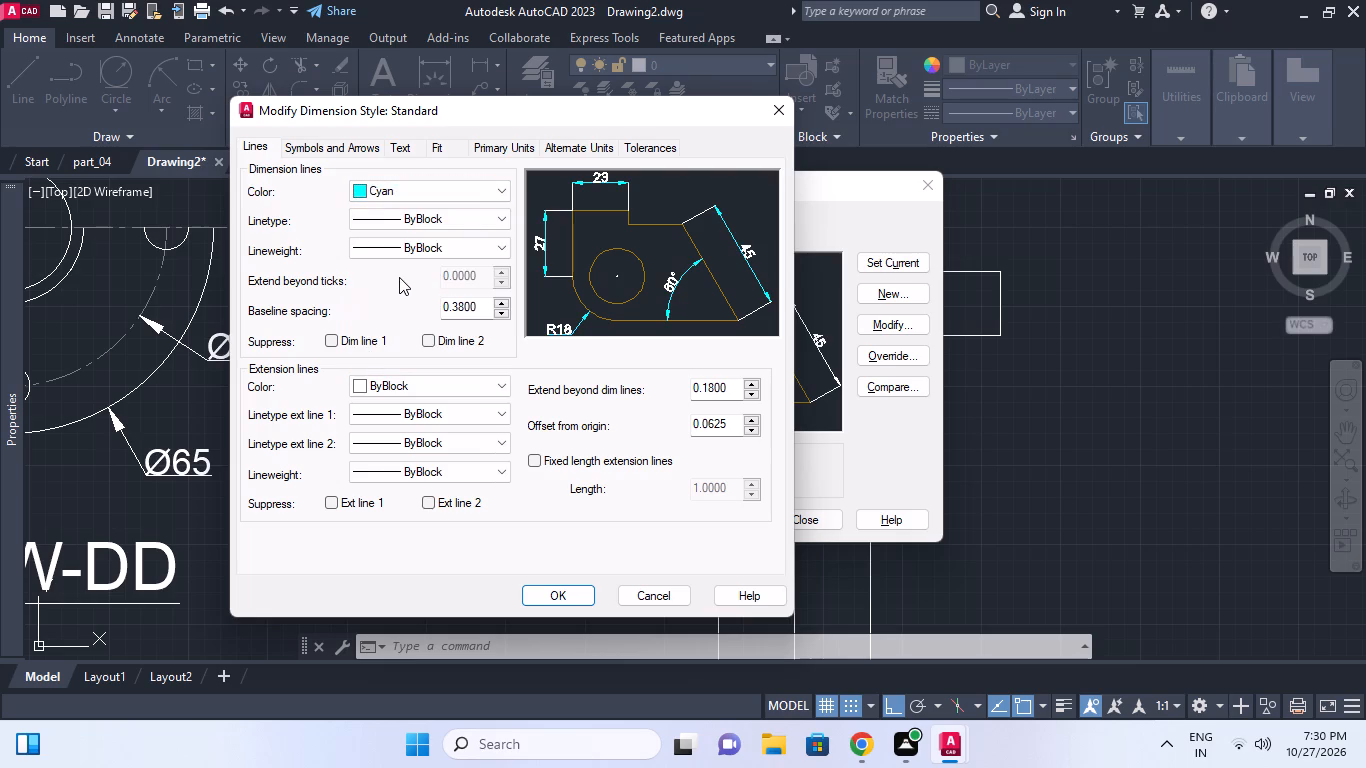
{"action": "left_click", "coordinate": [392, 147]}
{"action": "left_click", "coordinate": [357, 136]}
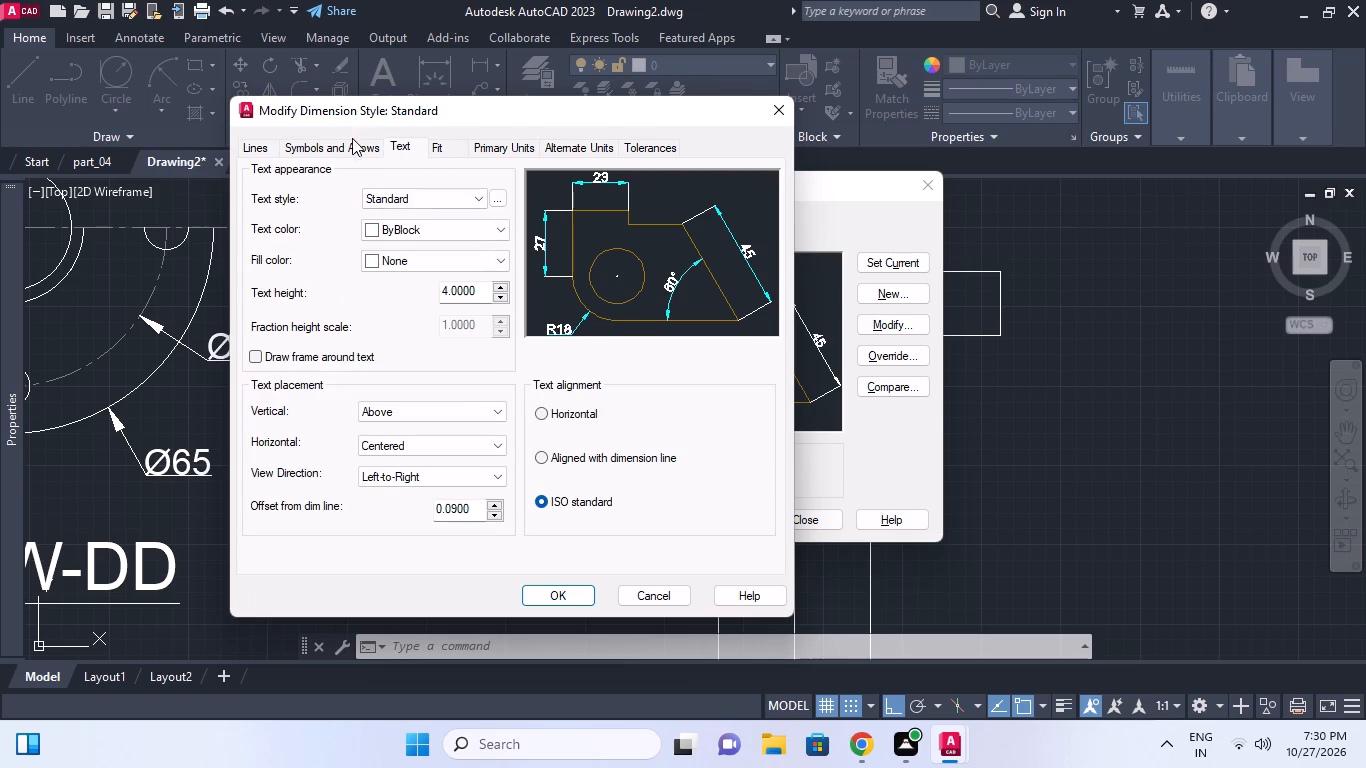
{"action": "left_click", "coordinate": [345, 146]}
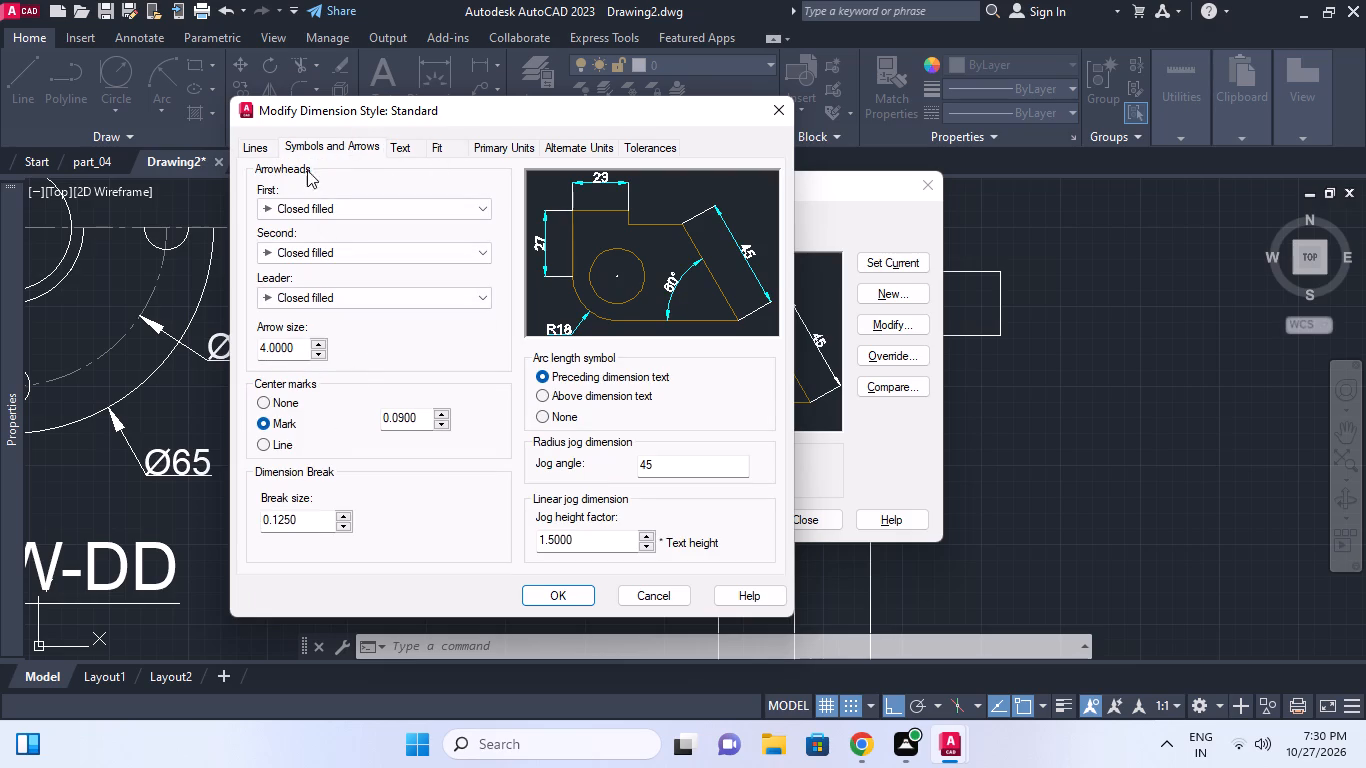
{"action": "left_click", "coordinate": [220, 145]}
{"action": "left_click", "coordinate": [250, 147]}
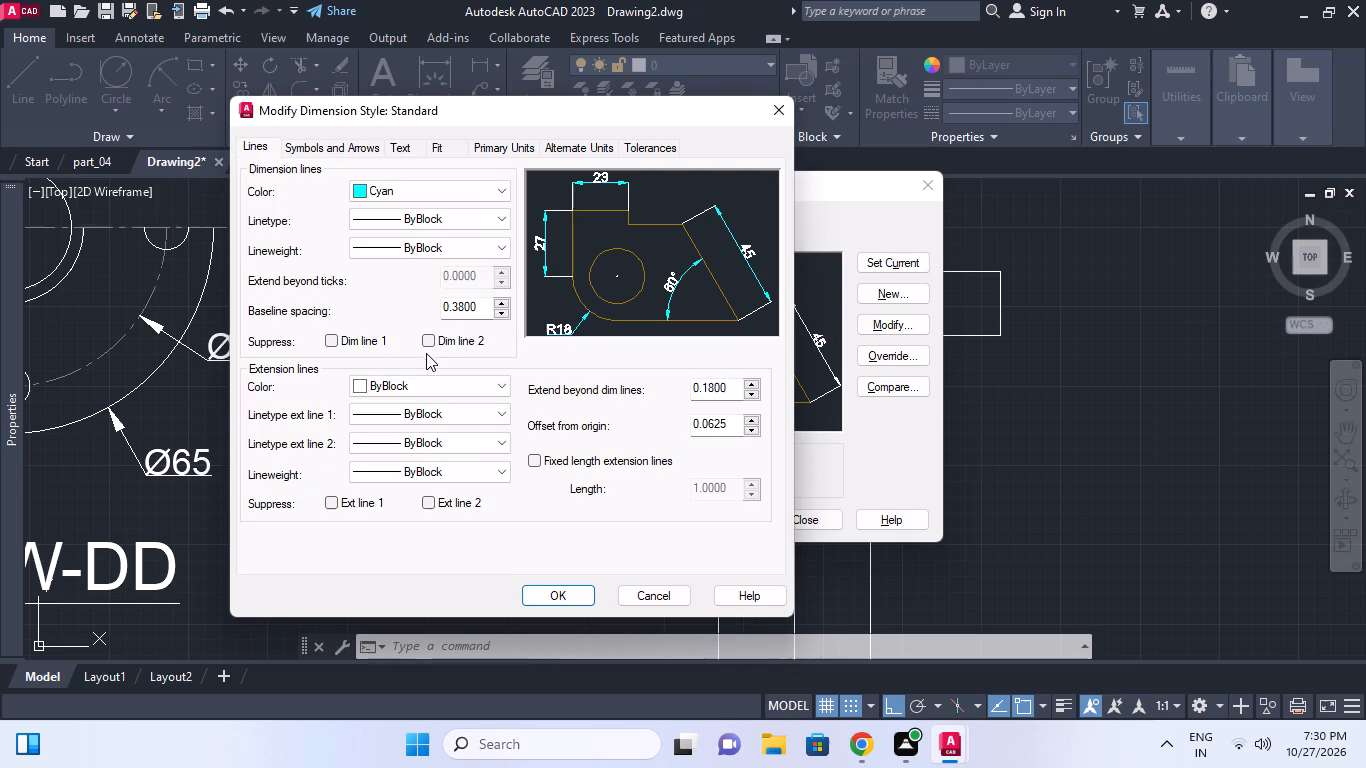
Set the Standard dimension style's extension line colour to cyan after trying magenta and green.
{"action": "left_click", "coordinate": [408, 378]}
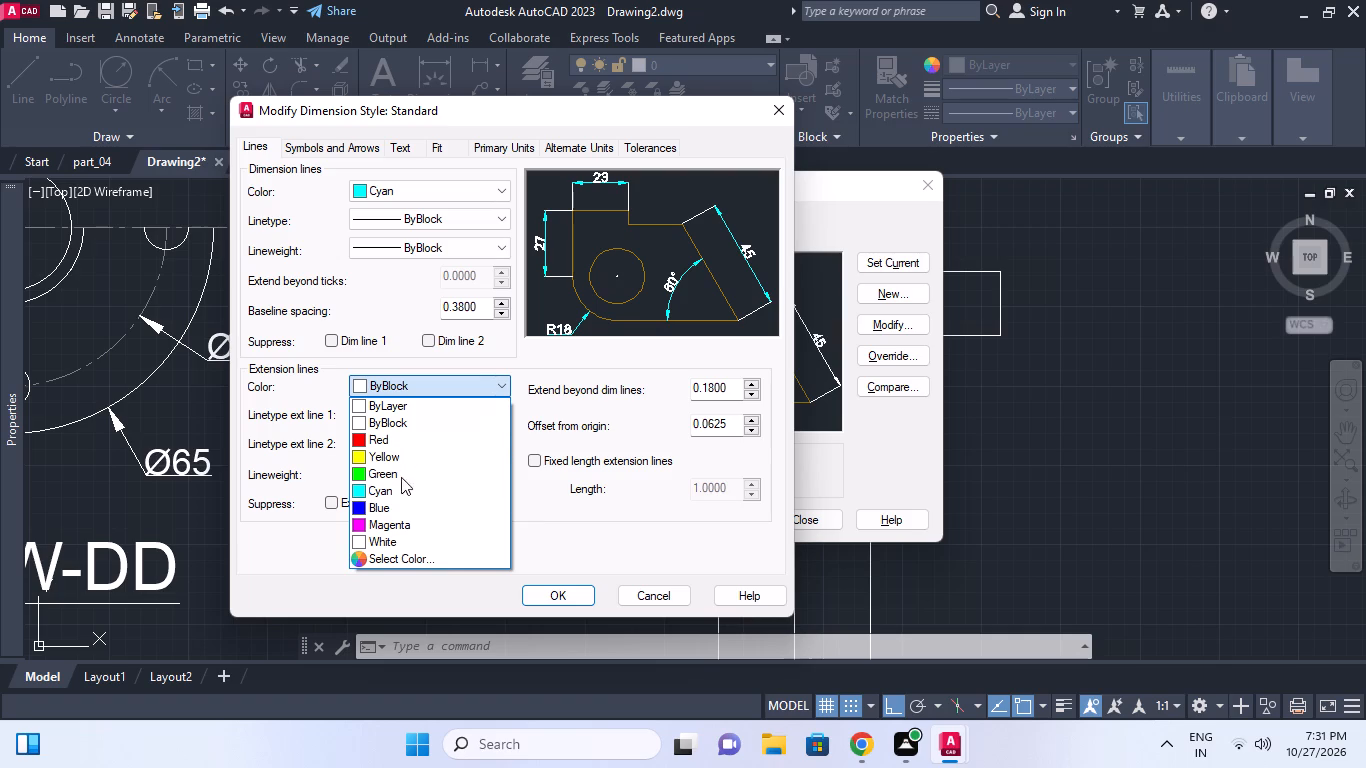
{"action": "left_click", "coordinate": [397, 517]}
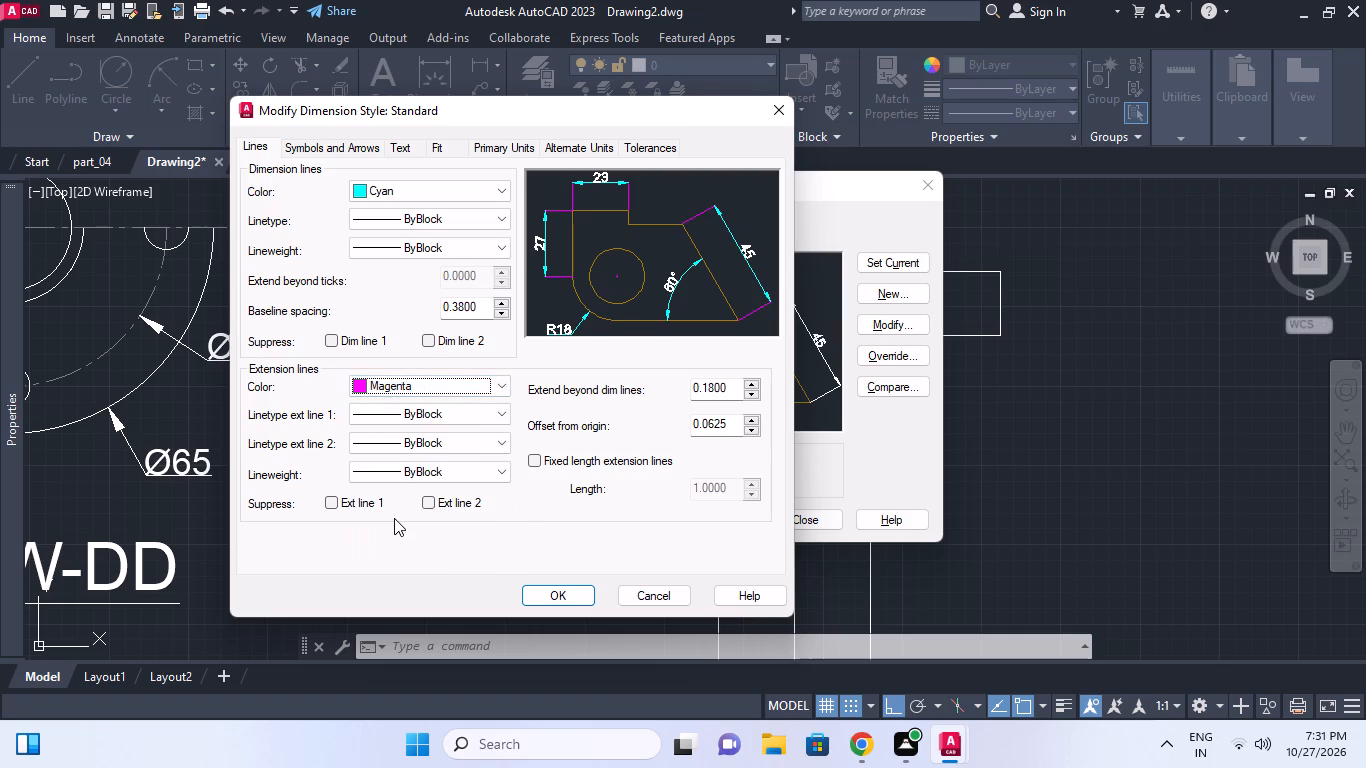
{"action": "left_click", "coordinate": [398, 393]}
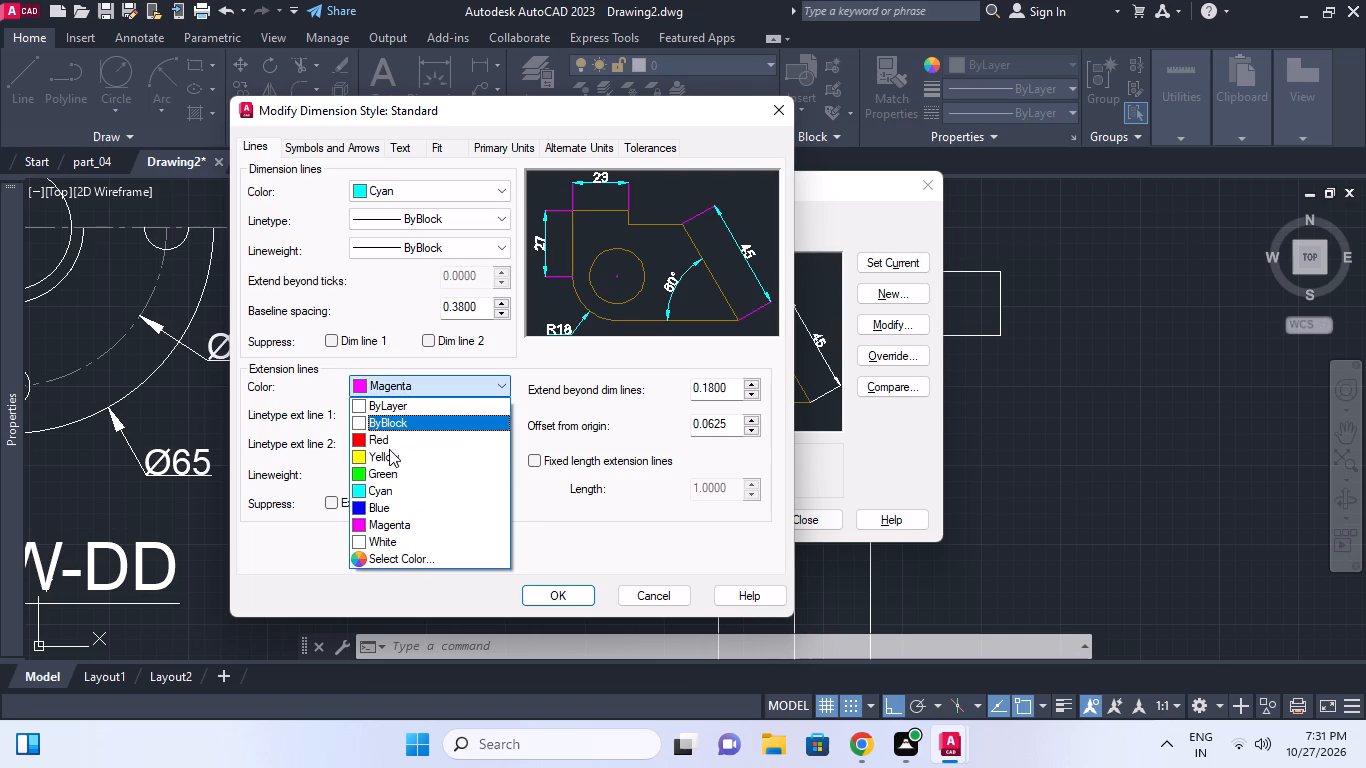
{"action": "left_click", "coordinate": [388, 477]}
{"action": "left_click", "coordinate": [404, 378]}
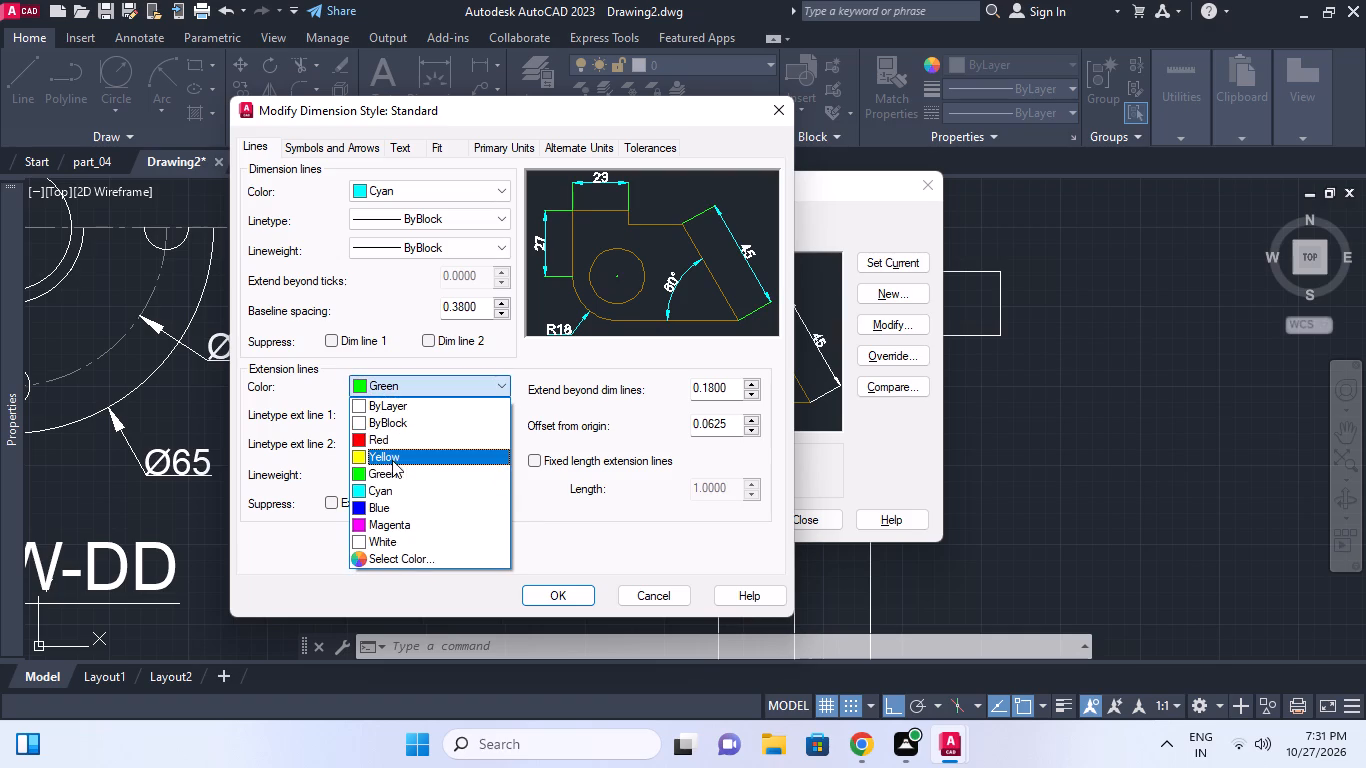
{"action": "left_click", "coordinate": [385, 498]}
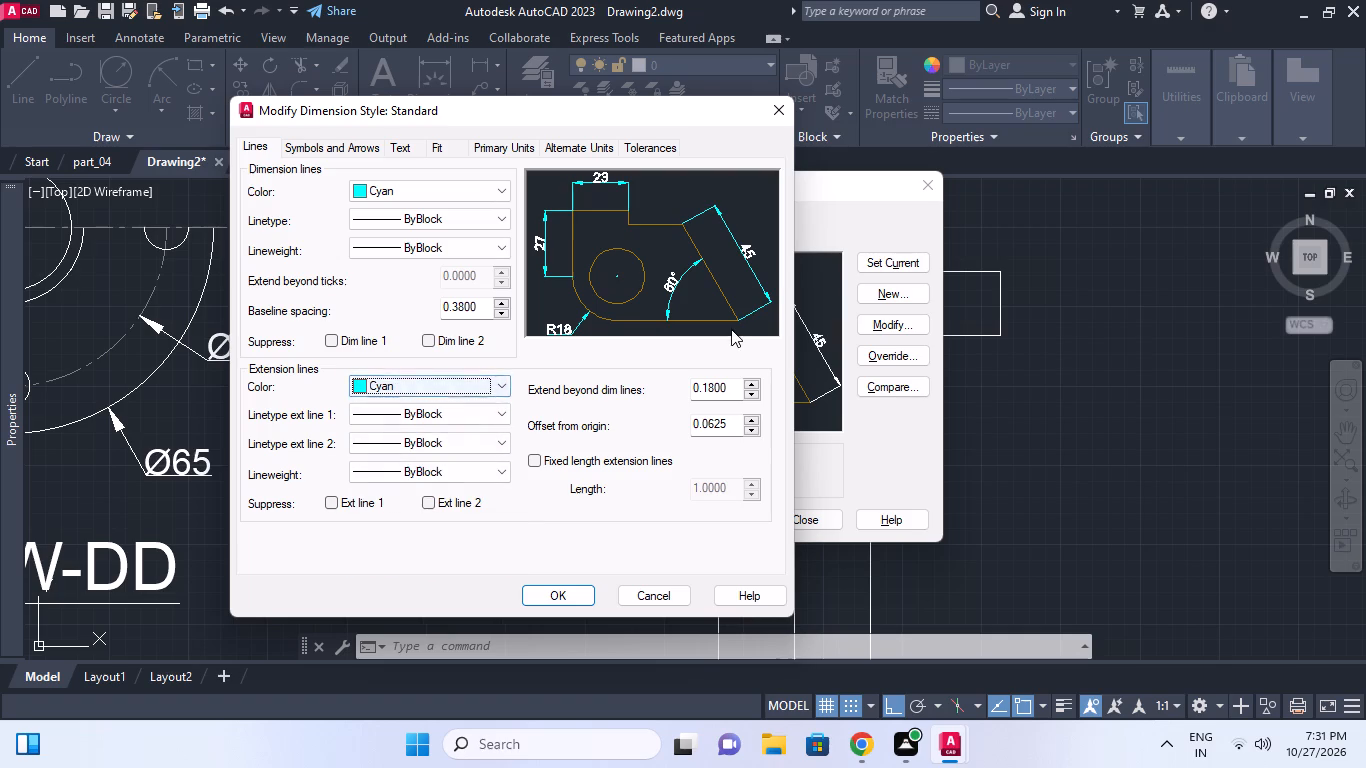
Set the dimension line colour to yellow after trying magenta, and make the modified Standard dimension style current.
{"action": "left_click", "coordinate": [408, 194]}
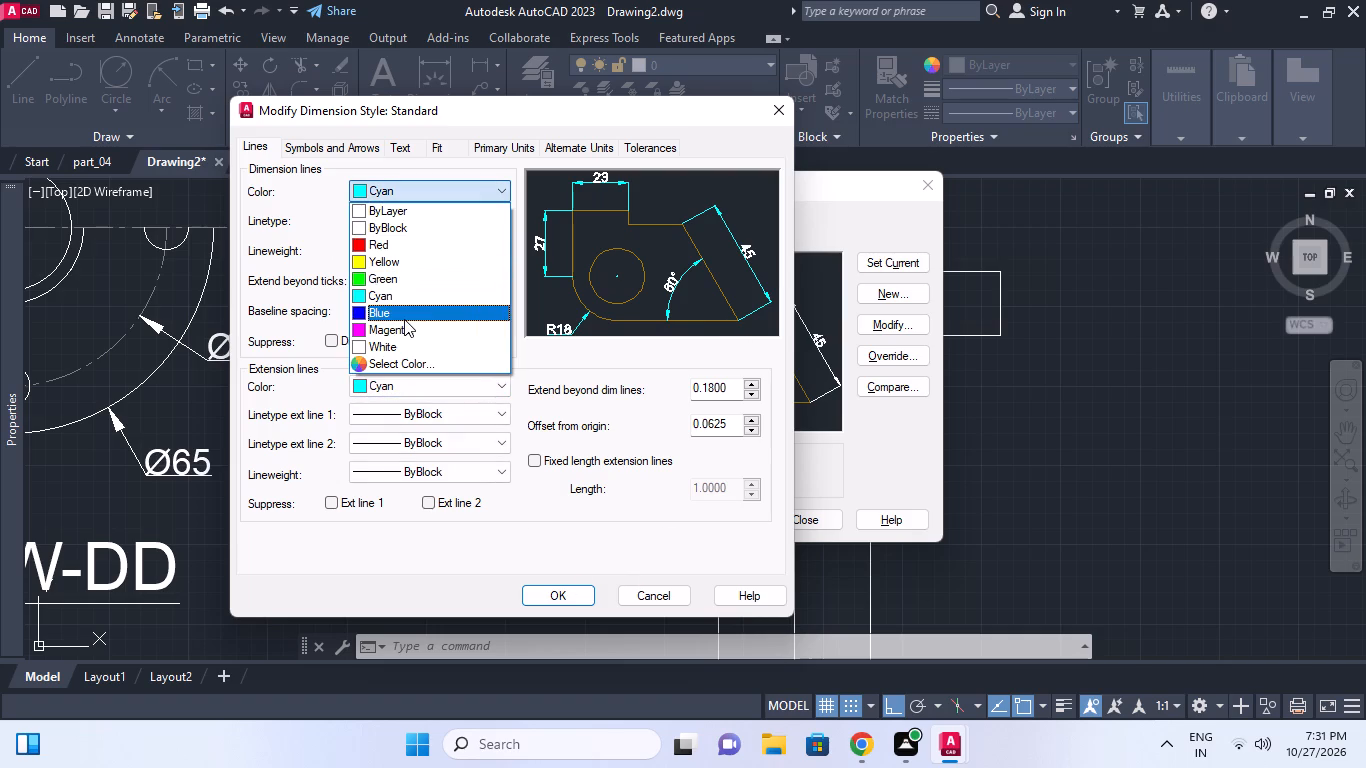
{"action": "left_click", "coordinate": [404, 327]}
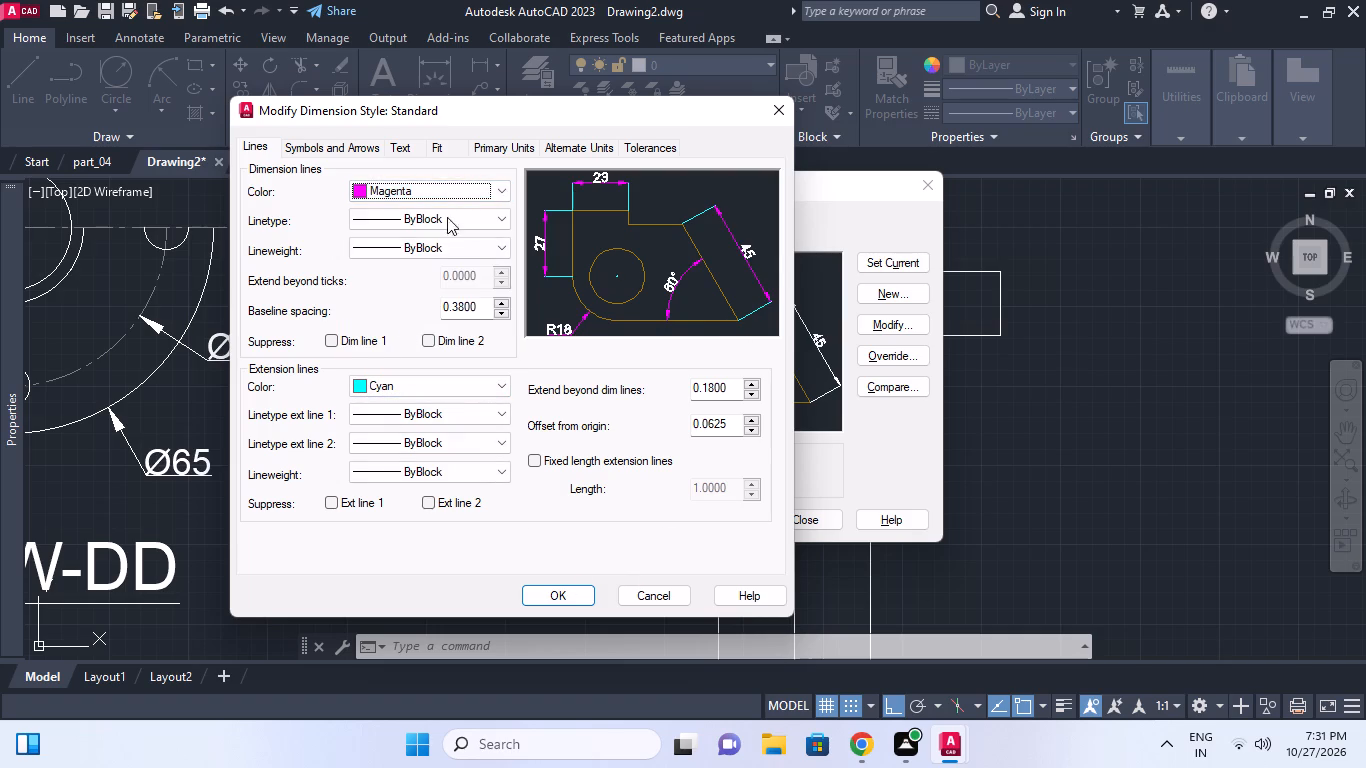
{"action": "left_click", "coordinate": [448, 194]}
{"action": "left_click", "coordinate": [401, 268]}
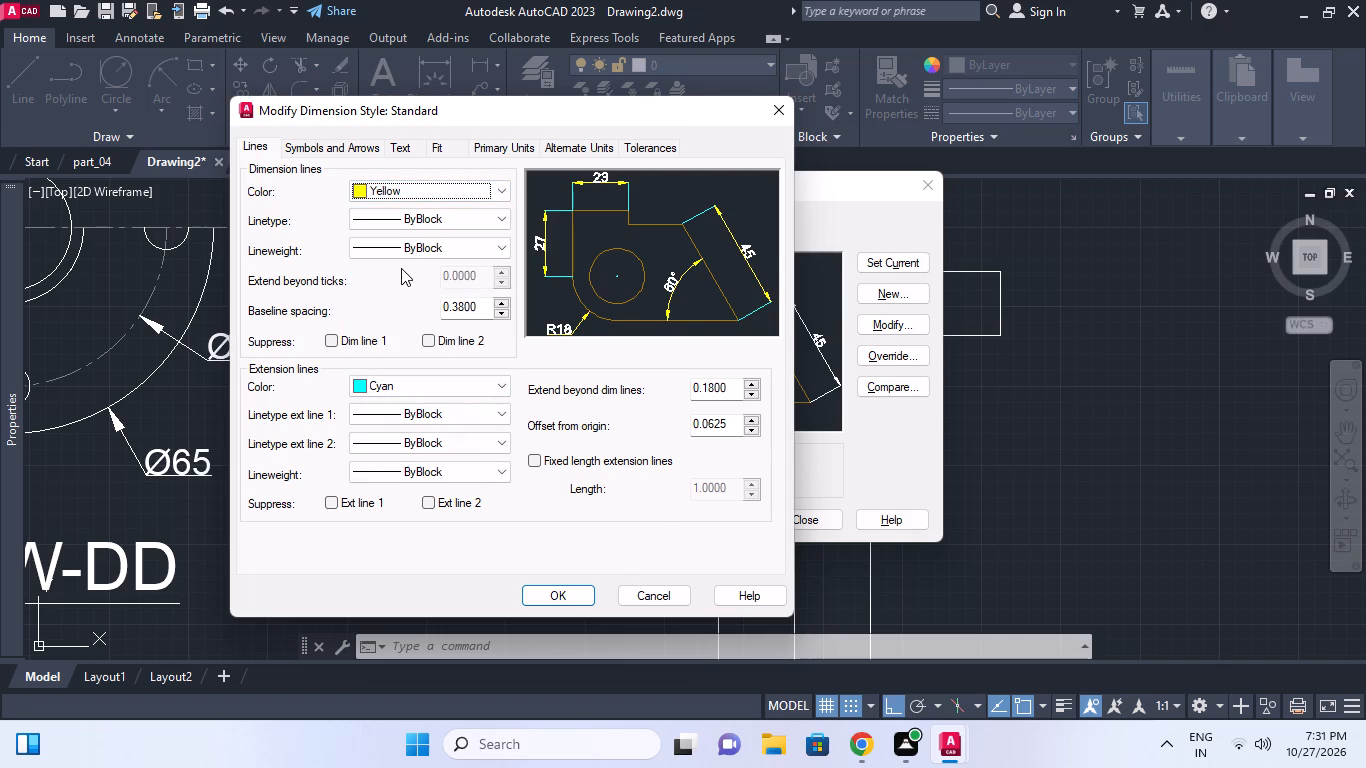
{"action": "left_click", "coordinate": [586, 584]}
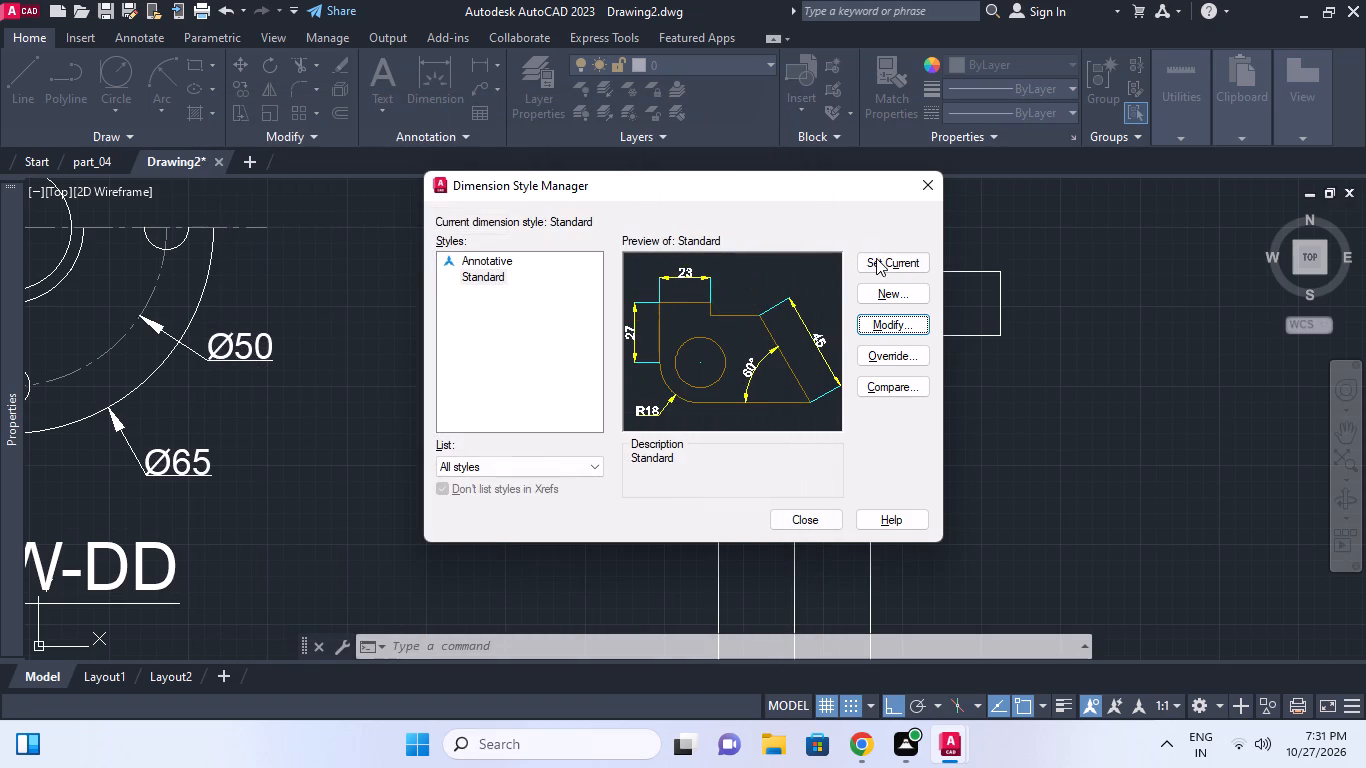
{"action": "double_click", "coordinate": [876, 258]}
{"action": "left_click", "coordinate": [928, 190]}
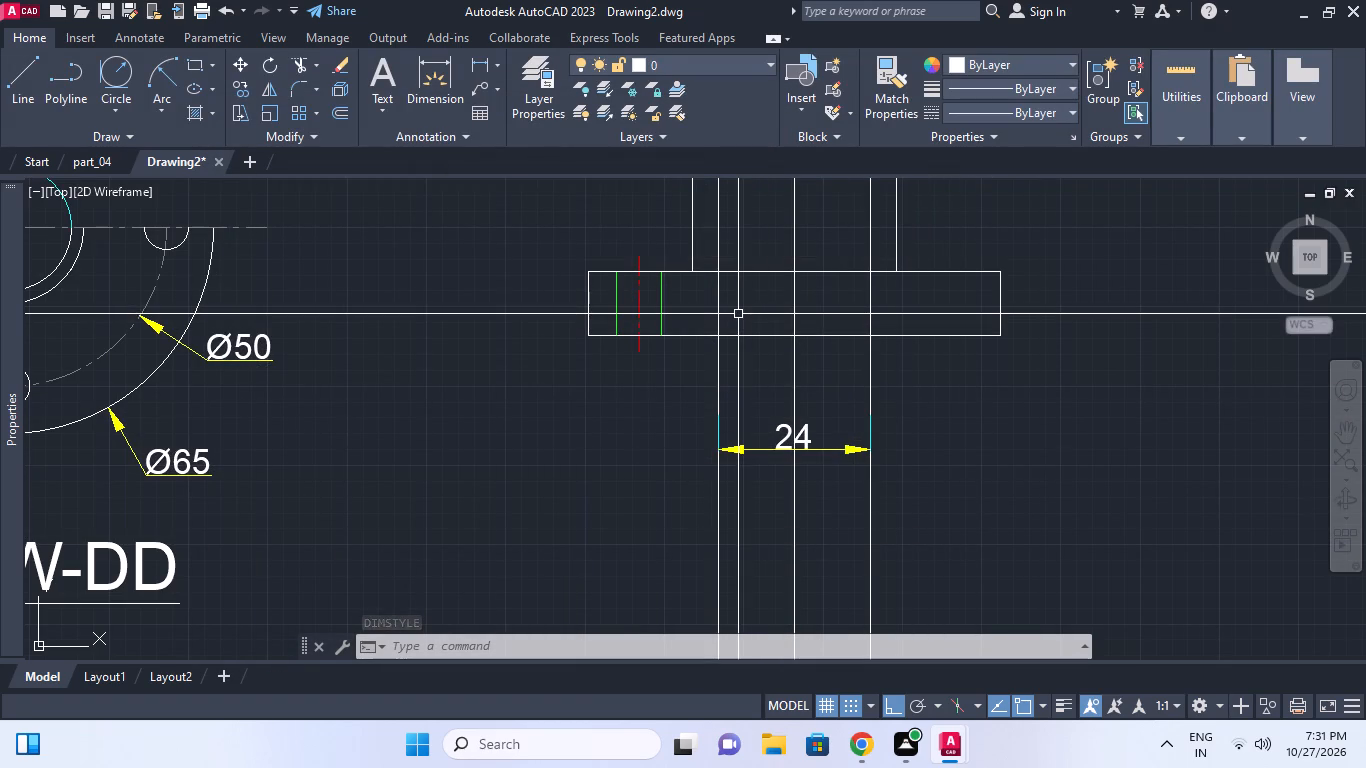
Trim the two bore lines below the side section's rectangle, using the rectangle as the cutting edge.
{"action": "middle_click", "coordinate": [756, 353]}
{"action": "key", "text": "Escape"}
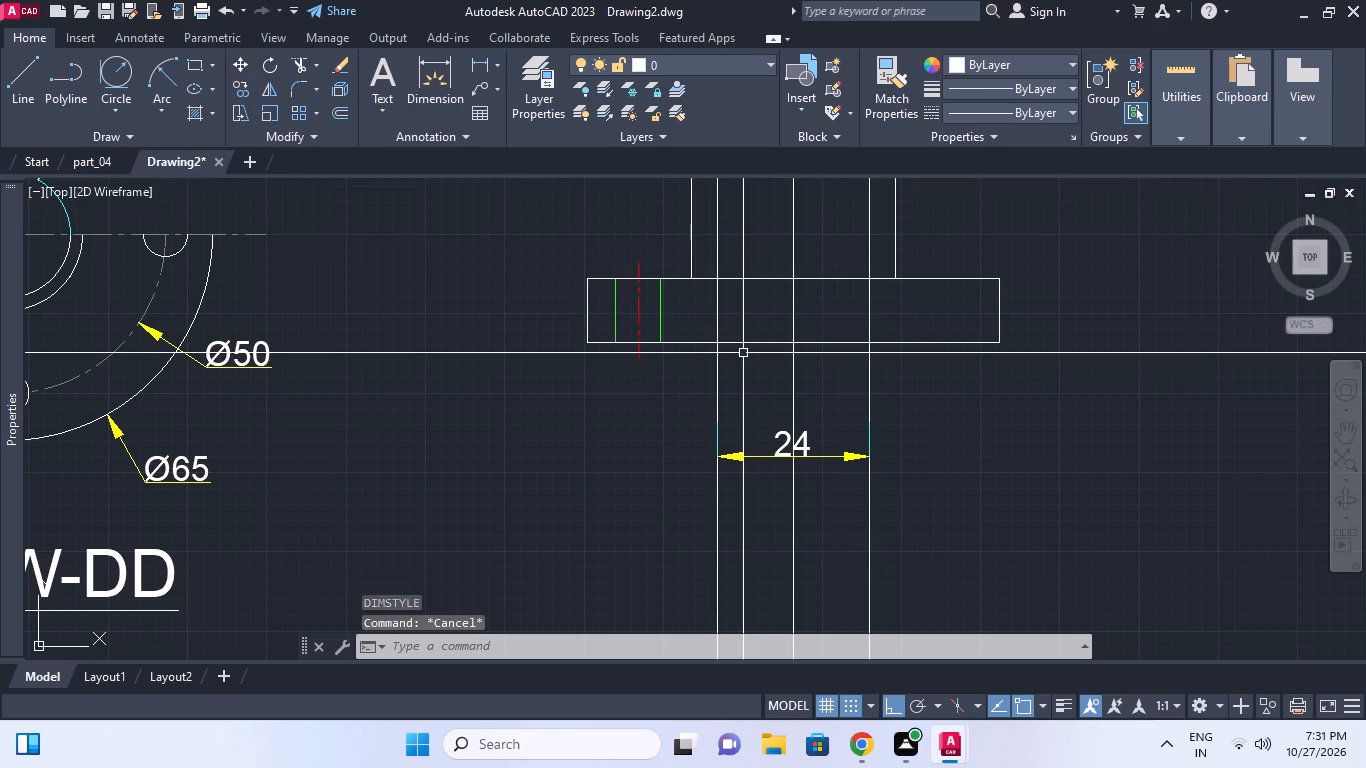
{"action": "type", "text": "TR"}
{"action": "key", "text": "space"}
{"action": "left_click", "coordinate": [743, 346]}
{"action": "key", "text": "space"}
{"action": "left_click", "coordinate": [718, 381]}
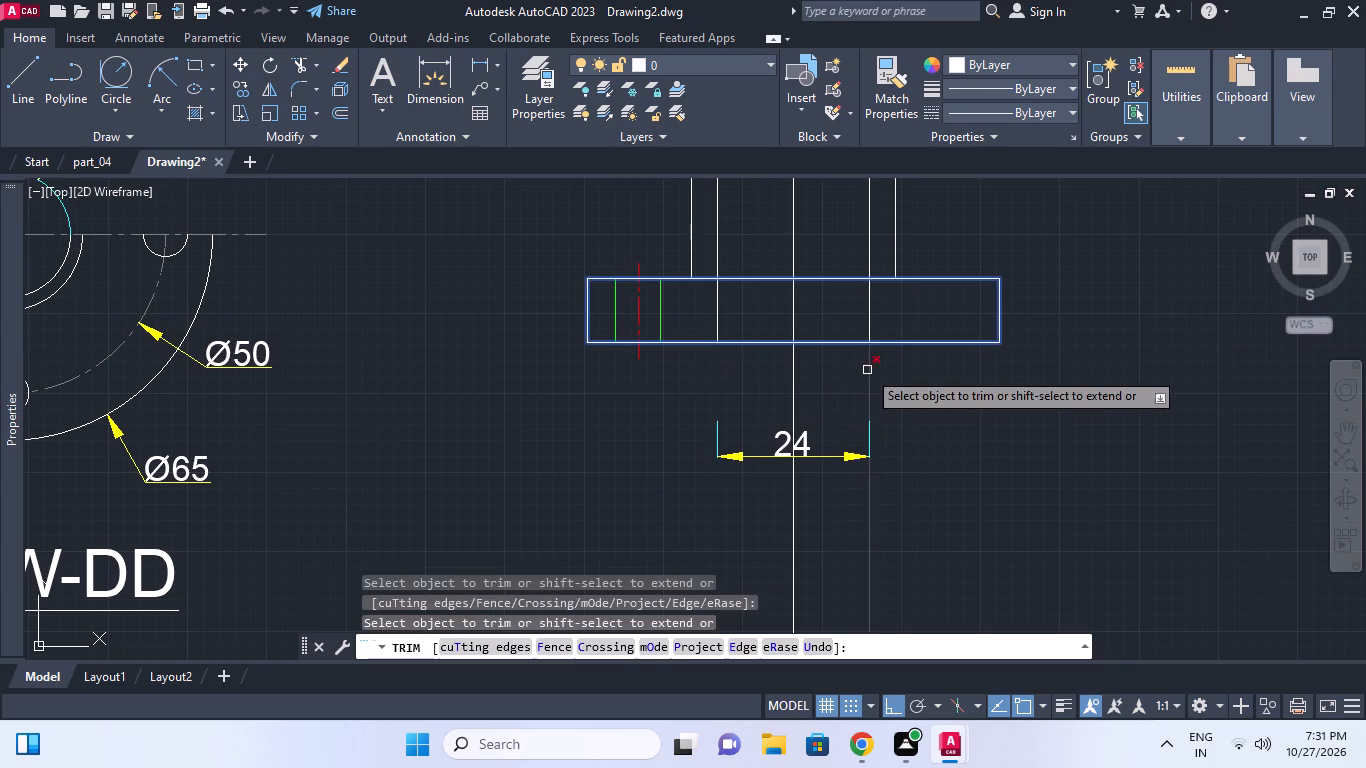
{"action": "left_click", "coordinate": [867, 370]}
{"action": "key", "text": "Escape"}
Erase the 24 dimension below the side section.
{"action": "left_click", "coordinate": [882, 471]}
{"action": "left_click", "coordinate": [855, 449]}
{"action": "key", "text": "e"}
{"action": "key", "text": "space"}
{"action": "key", "text": "Escape"}
Add a horizontal linear dimension between the lower ends of the two bore lines, placed below the side section's rectangle.
{"action": "middle_click", "coordinate": [771, 350]}
{"action": "type", "text": "DLI"}
{"action": "key", "text": "space"}
{"action": "left_click", "coordinate": [718, 353]}
{"action": "left_click", "coordinate": [875, 355]}
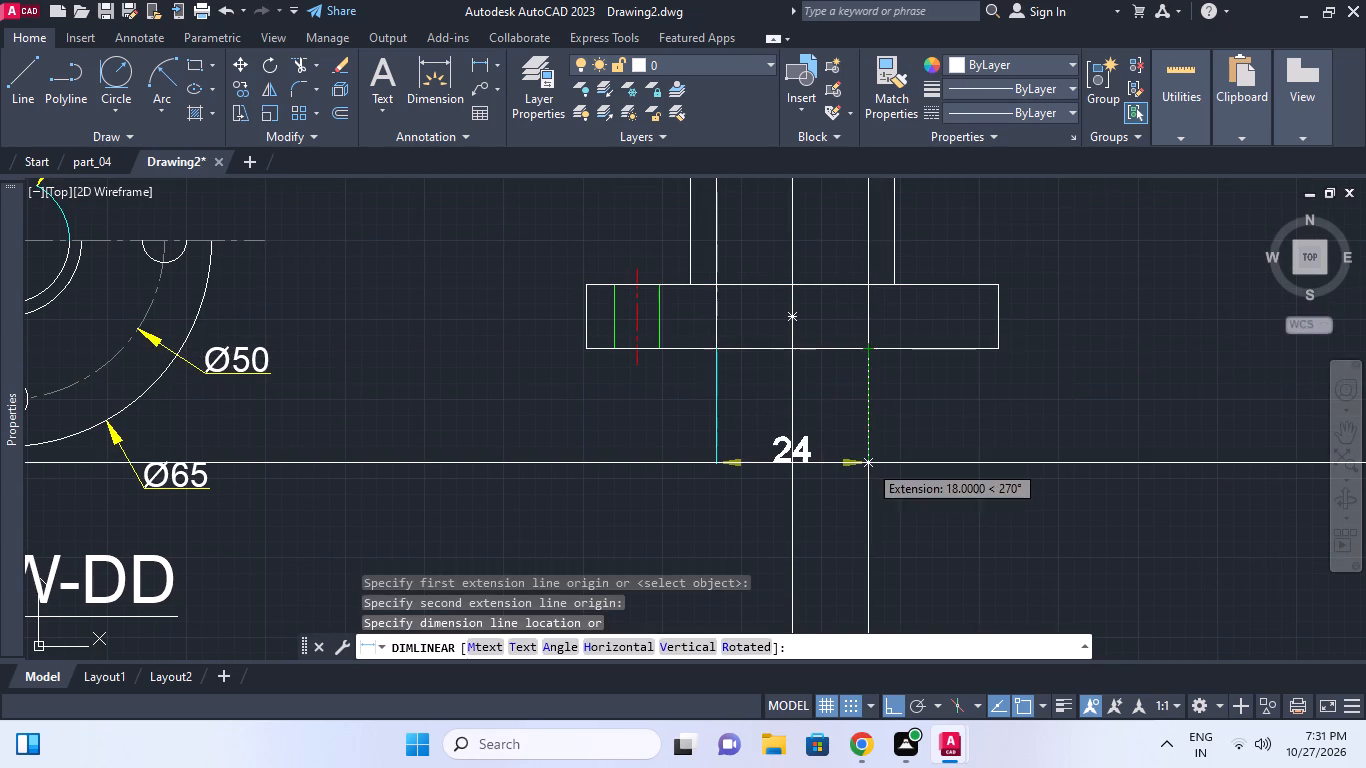
{"action": "left_click", "coordinate": [867, 464]}
{"action": "key", "text": "Escape"}
Add a horizontal linear dimension between the two outer vertical lines at the rectangle's upper edge, placed below the 24 dimension.
{"action": "key", "text": "space"}
{"action": "left_click", "coordinate": [694, 287]}
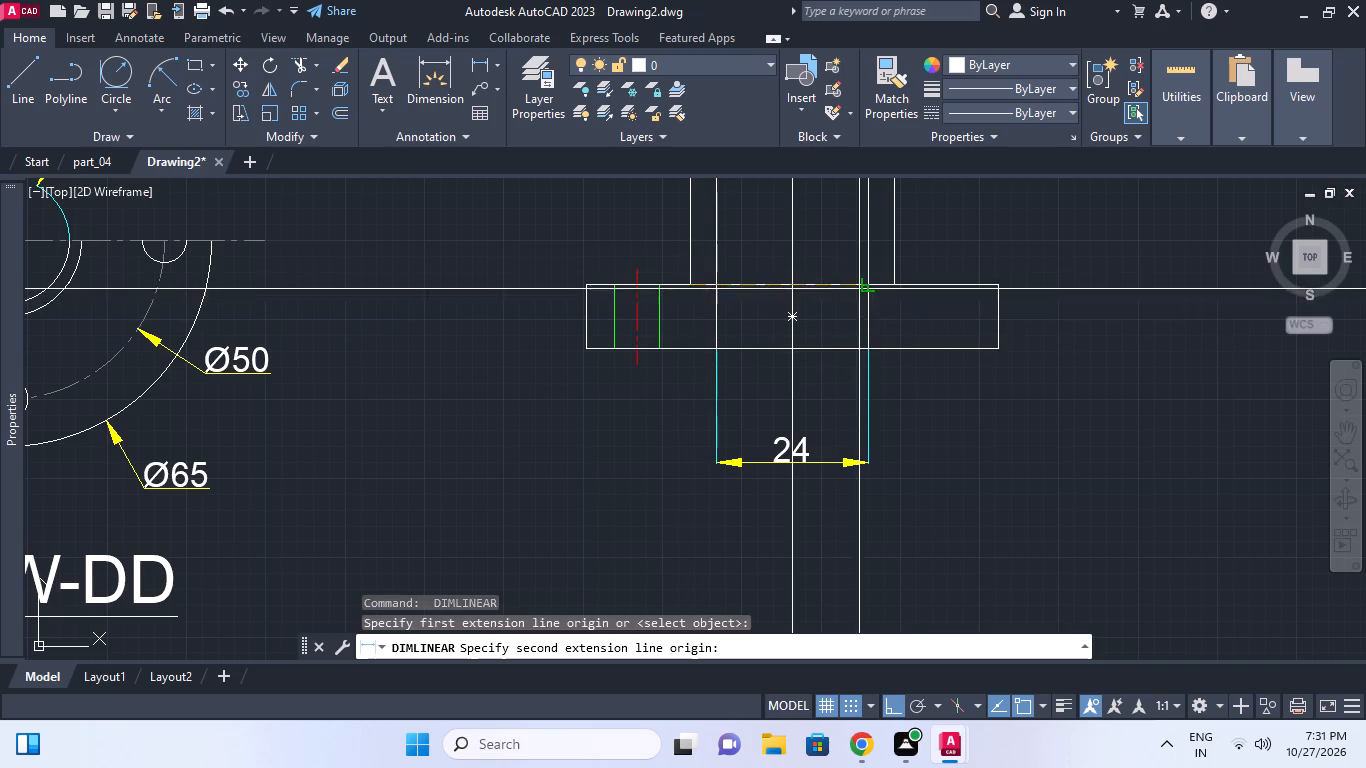
{"action": "left_click", "coordinate": [899, 284]}
{"action": "left_click", "coordinate": [895, 526]}
{"action": "key", "text": "Escape"}
{"action": "middle_click_drag", "start_coordinate": [918, 464], "coordinate": [900, 403]}
{"action": "key", "text": "Escape"}
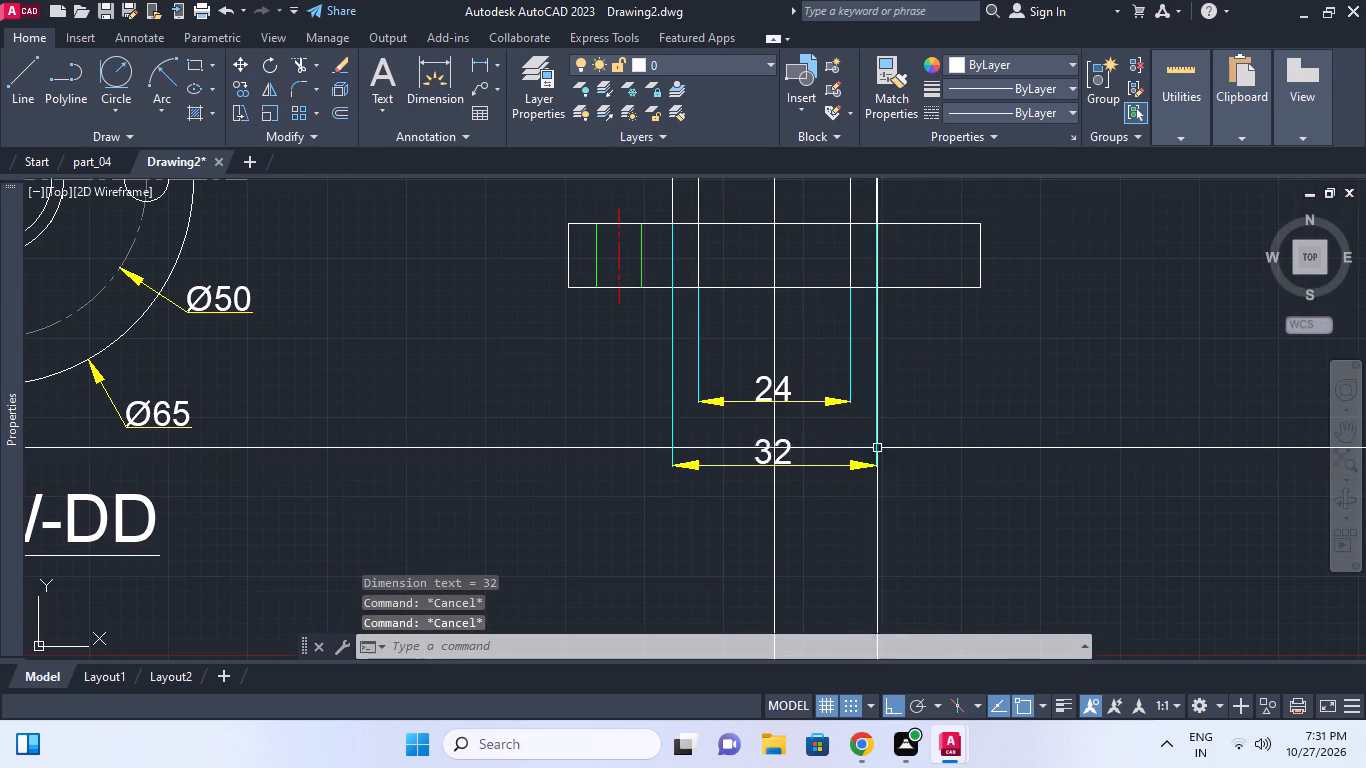
Set the Standard dimension style's extension line colour to Color 8 and make the style current.
{"action": "type", "text": "D"}
{"action": "key", "text": "space"}
{"action": "left_click", "coordinate": [913, 338]}
{"action": "left_click", "coordinate": [901, 332]}
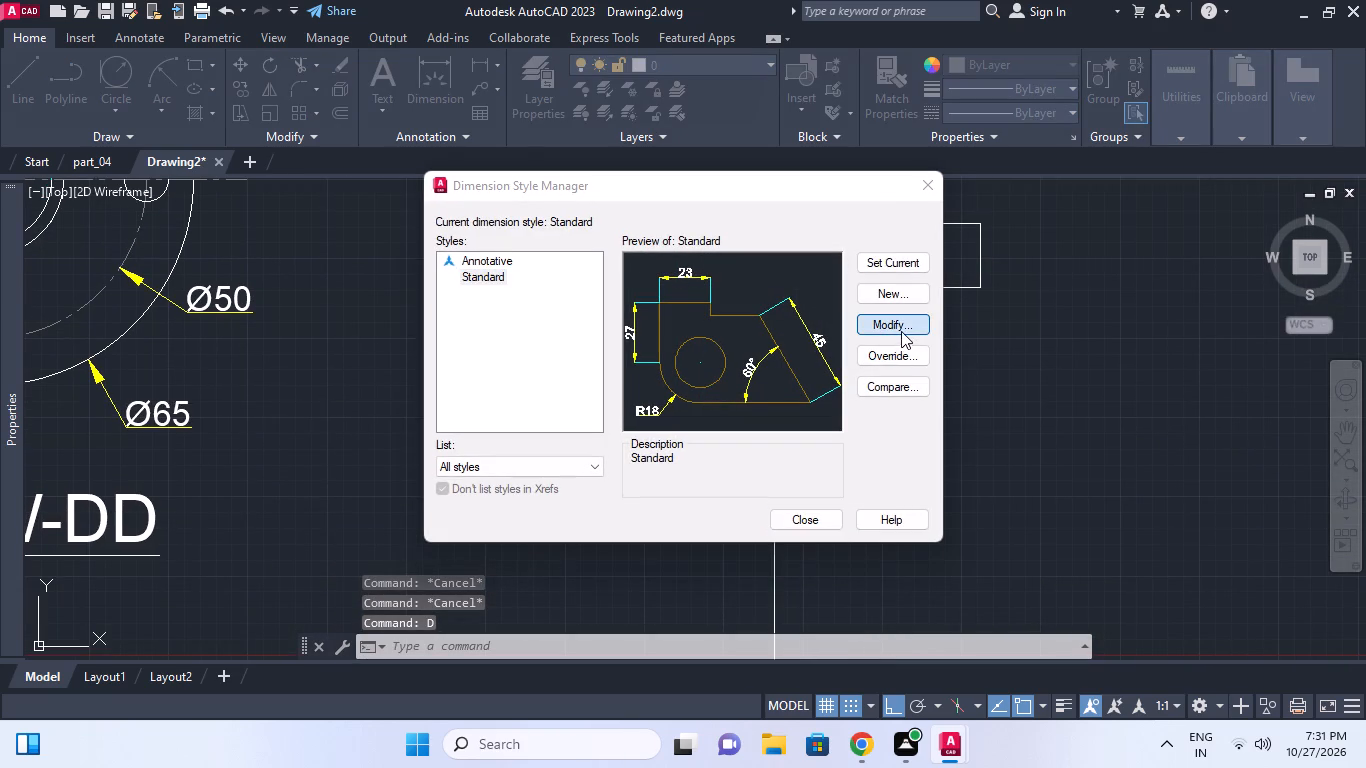
{"action": "left_click", "coordinate": [420, 372]}
{"action": "left_click", "coordinate": [420, 383]}
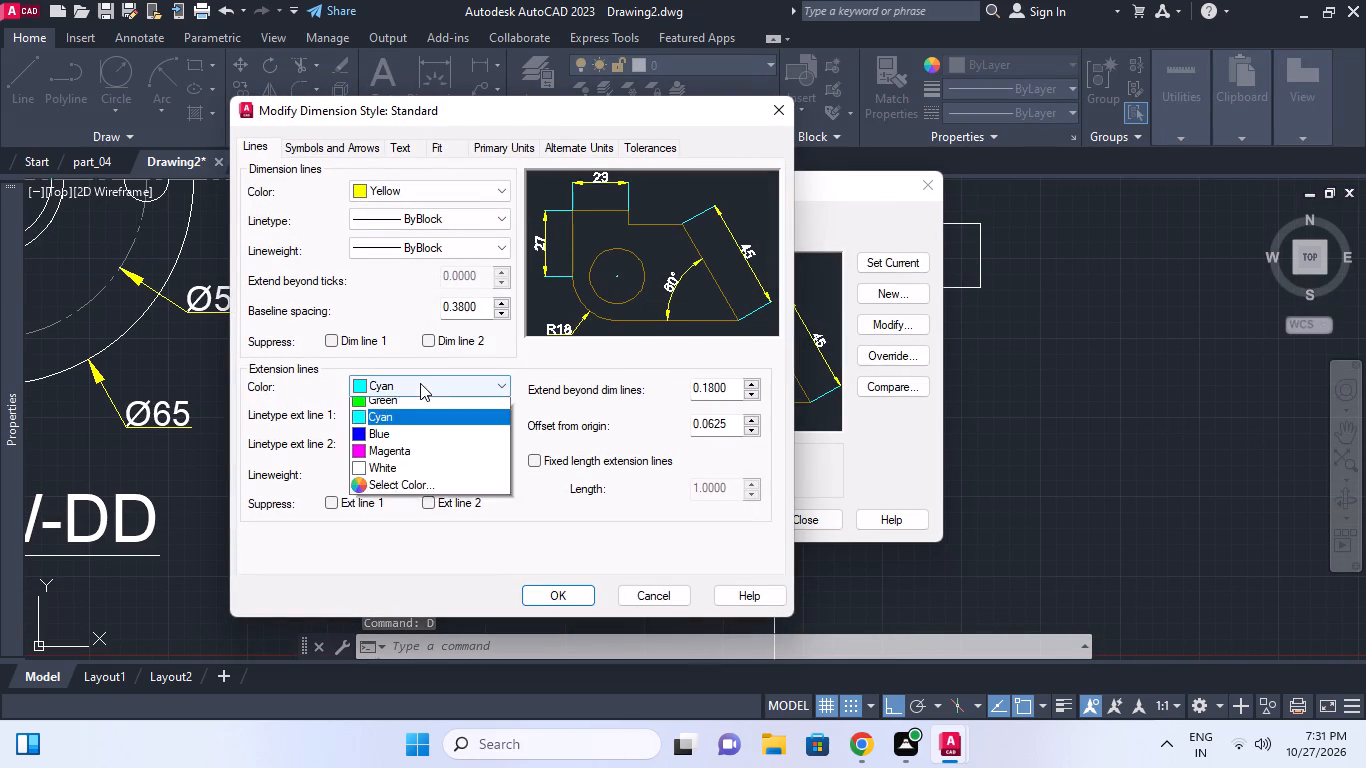
{"action": "left_click", "coordinate": [411, 551]}
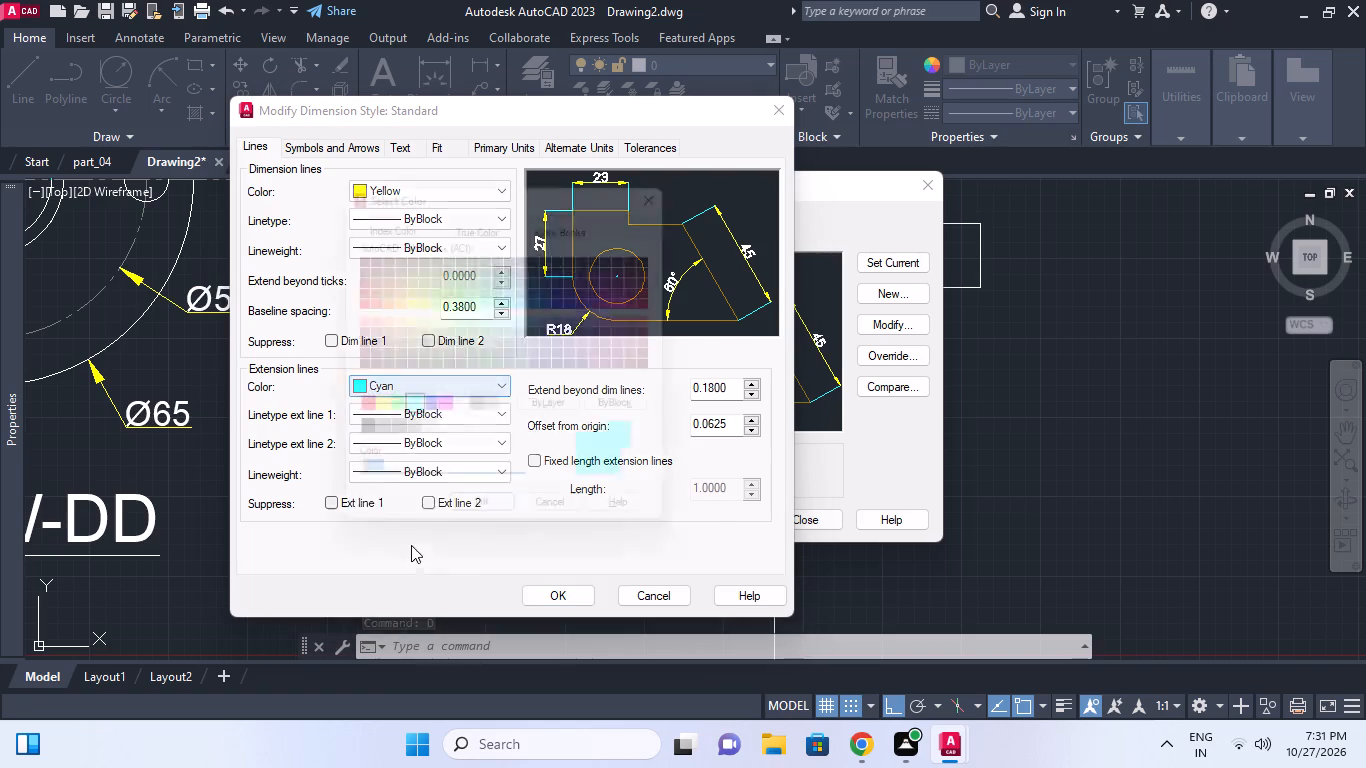
{"action": "left_click", "coordinate": [486, 413]}
{"action": "left_click", "coordinate": [479, 518]}
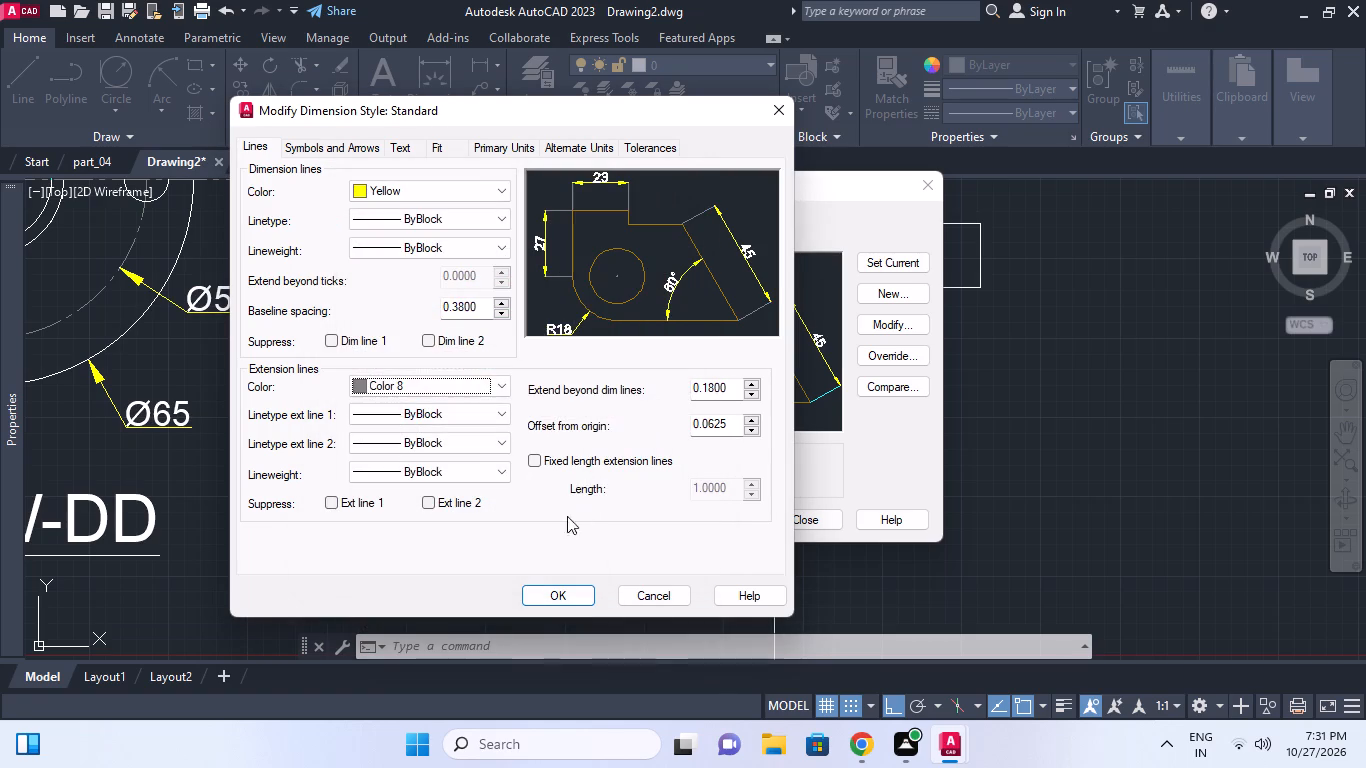
{"action": "left_click", "coordinate": [566, 590]}
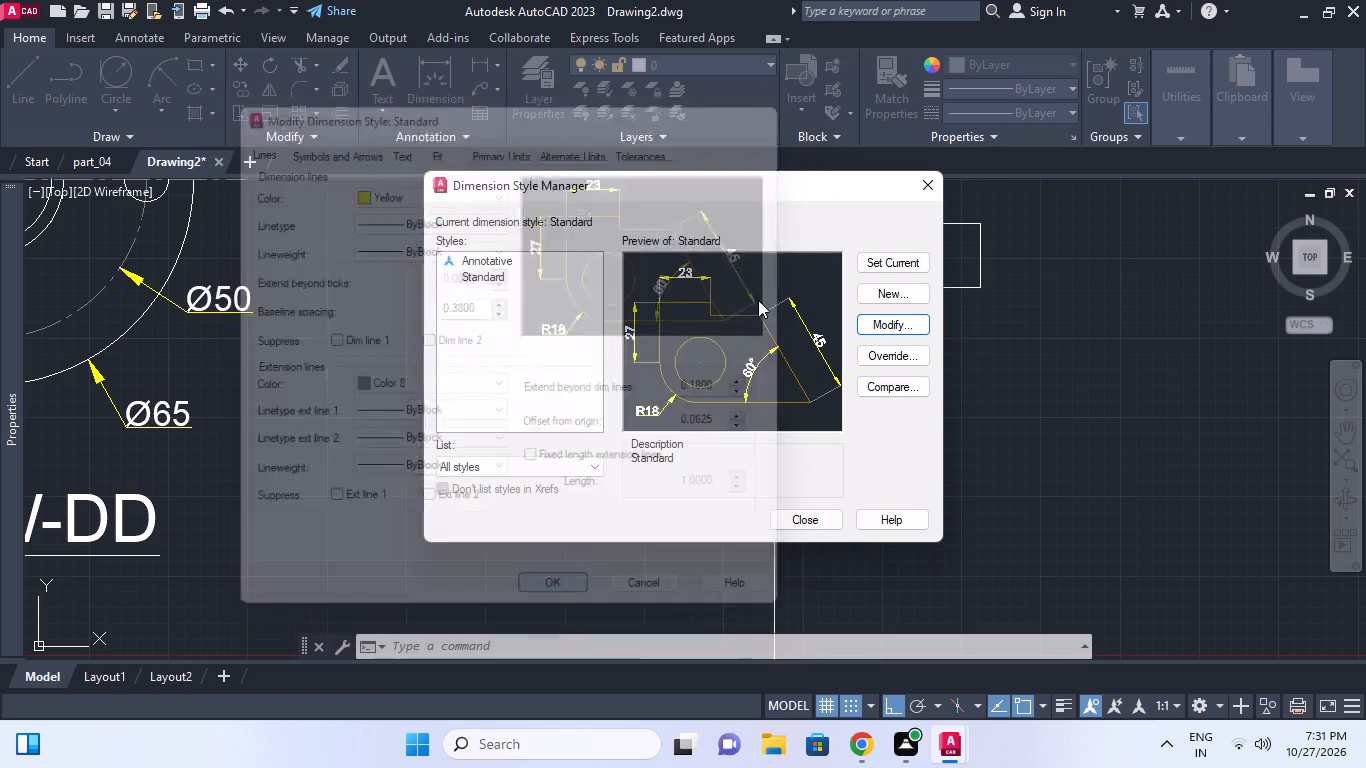
{"action": "double_click", "coordinate": [867, 260]}
{"action": "left_click", "coordinate": [919, 189]}
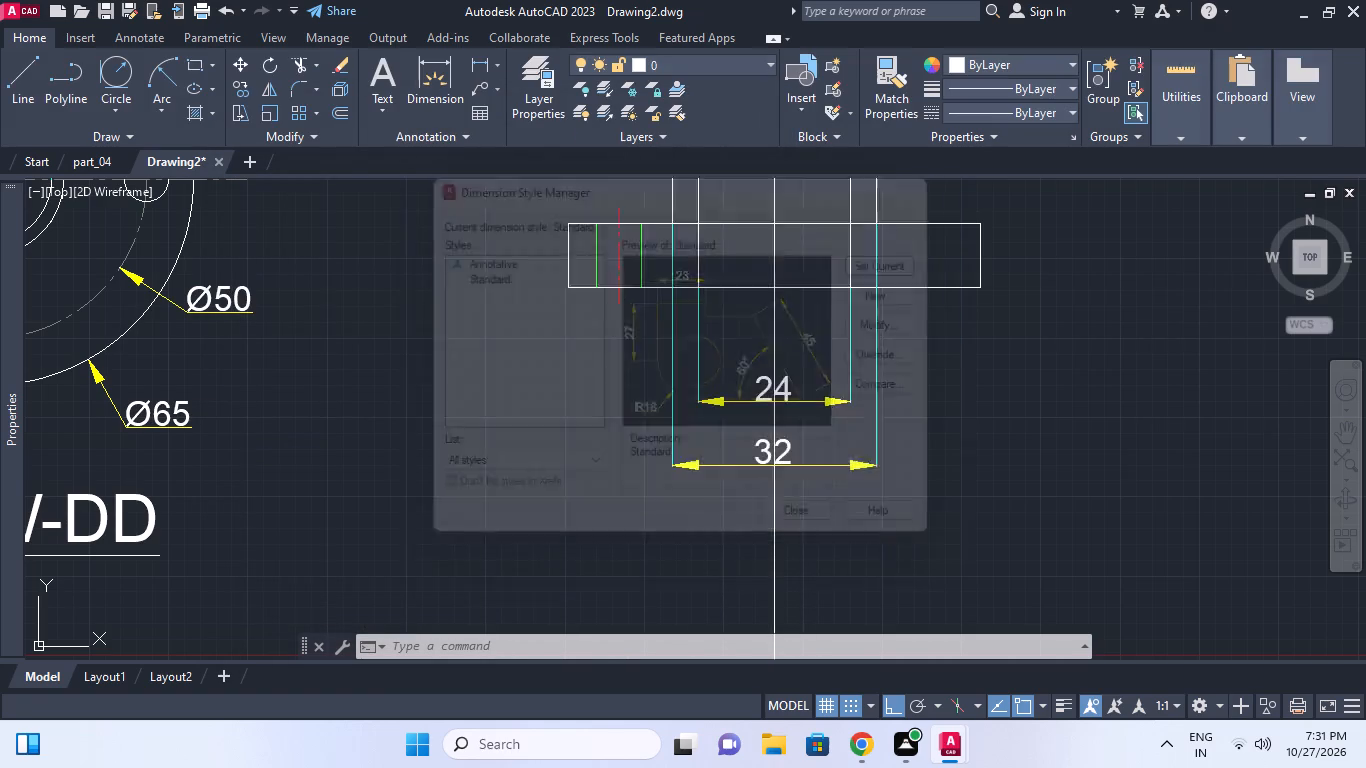
Change the 2D model space crosshairs colour to Color 252 and save the options changes.
{"action": "middle_click_drag", "start_coordinate": [882, 315], "coordinate": [894, 319]}
{"action": "scroll", "coordinate": [885, 316], "scroll_direction": "down", "scroll_amount": 1}
{"action": "middle_click_drag", "start_coordinate": [836, 348], "coordinate": [836, 377]}
{"action": "middle_click_drag", "start_coordinate": [818, 346], "coordinate": [833, 415]}
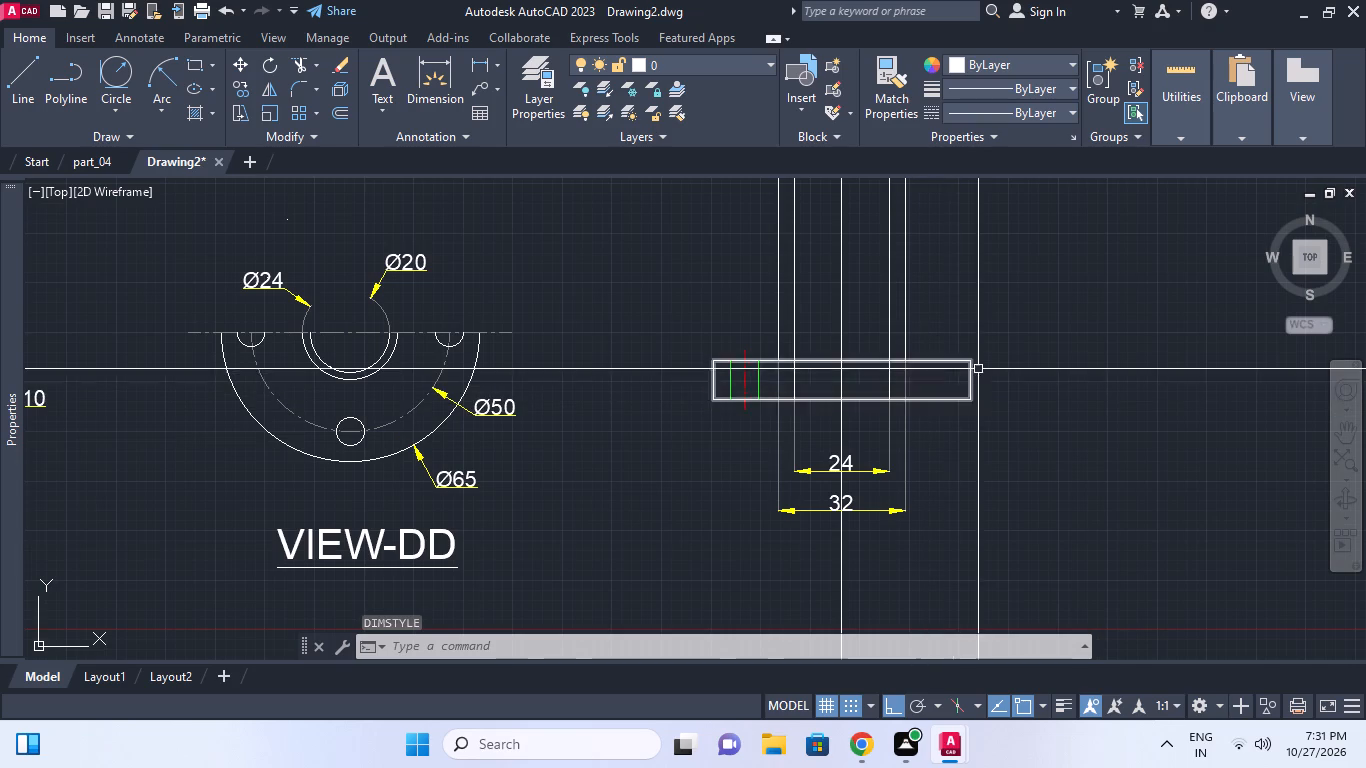
{"action": "middle_click", "coordinate": [980, 368]}
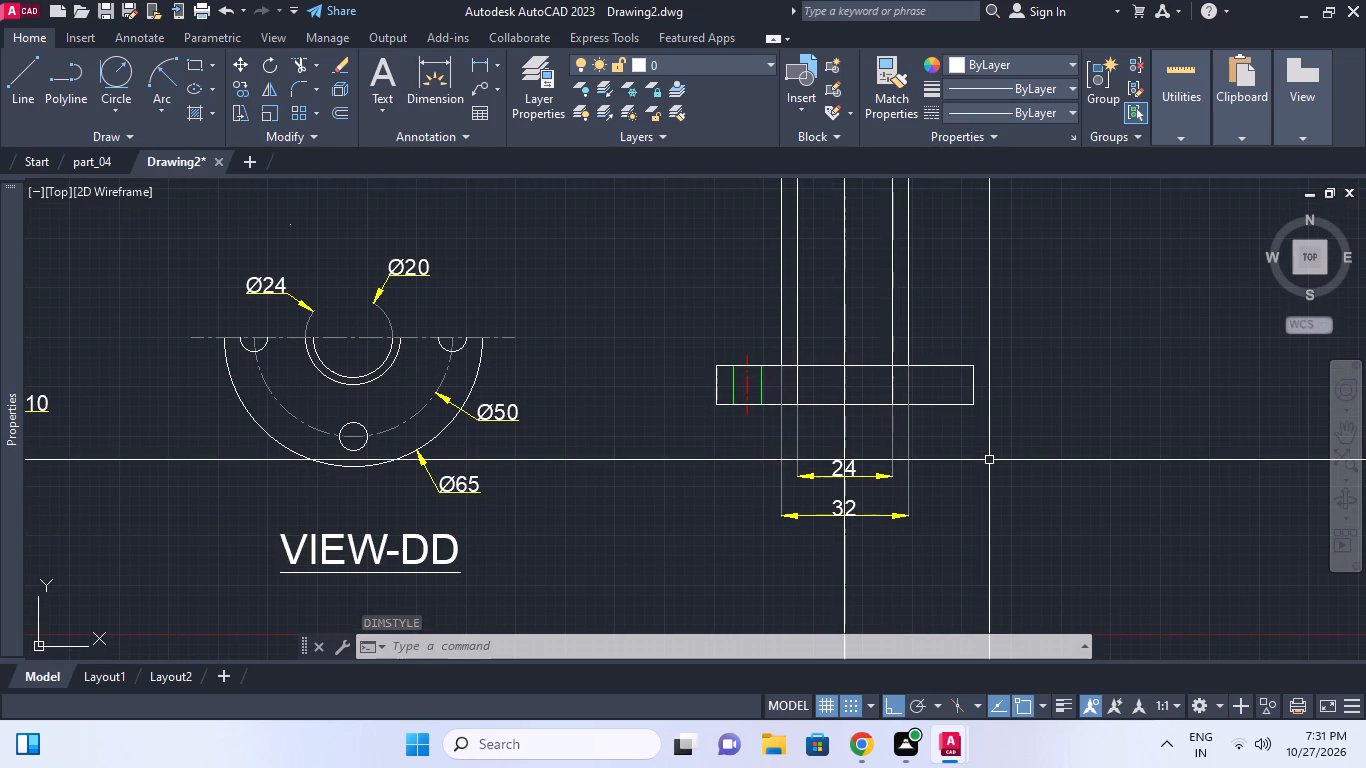
{"action": "type", "text": "OP"}
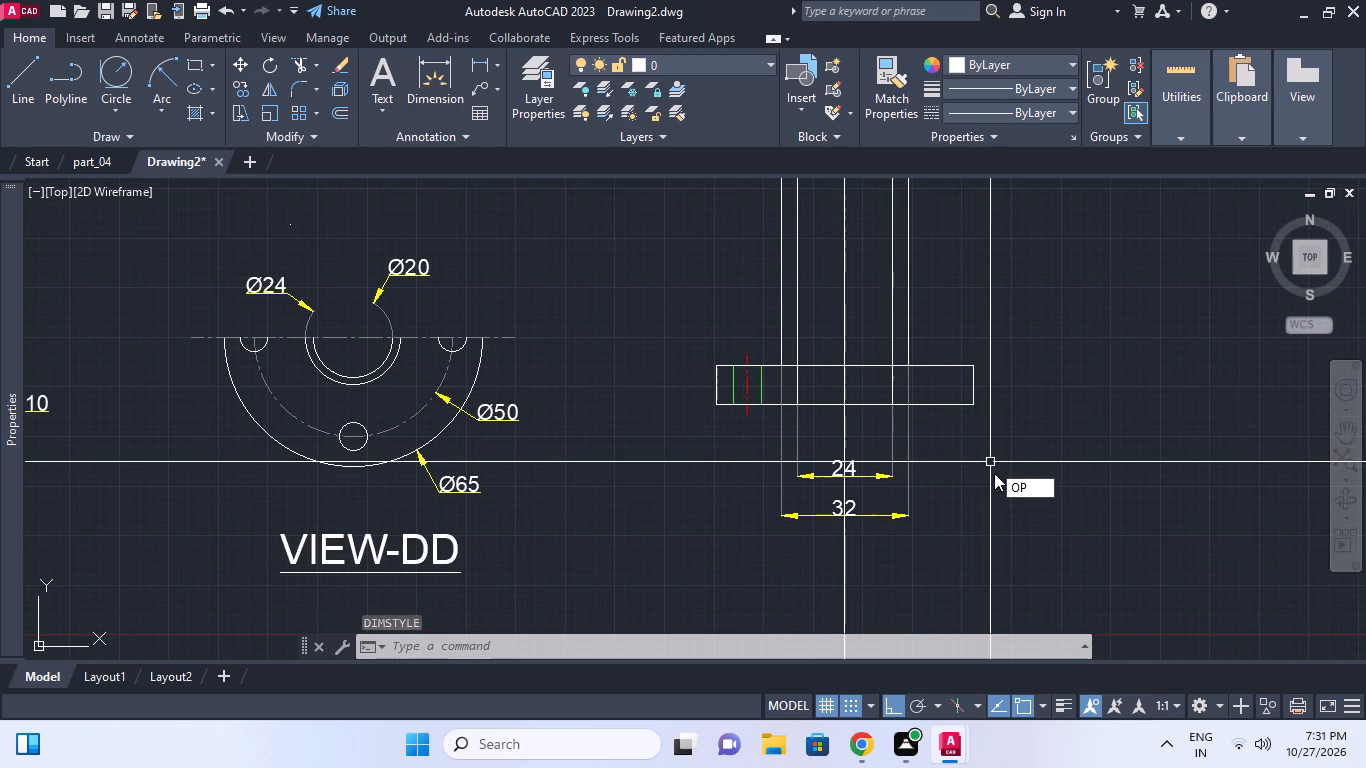
{"action": "key", "text": "space"}
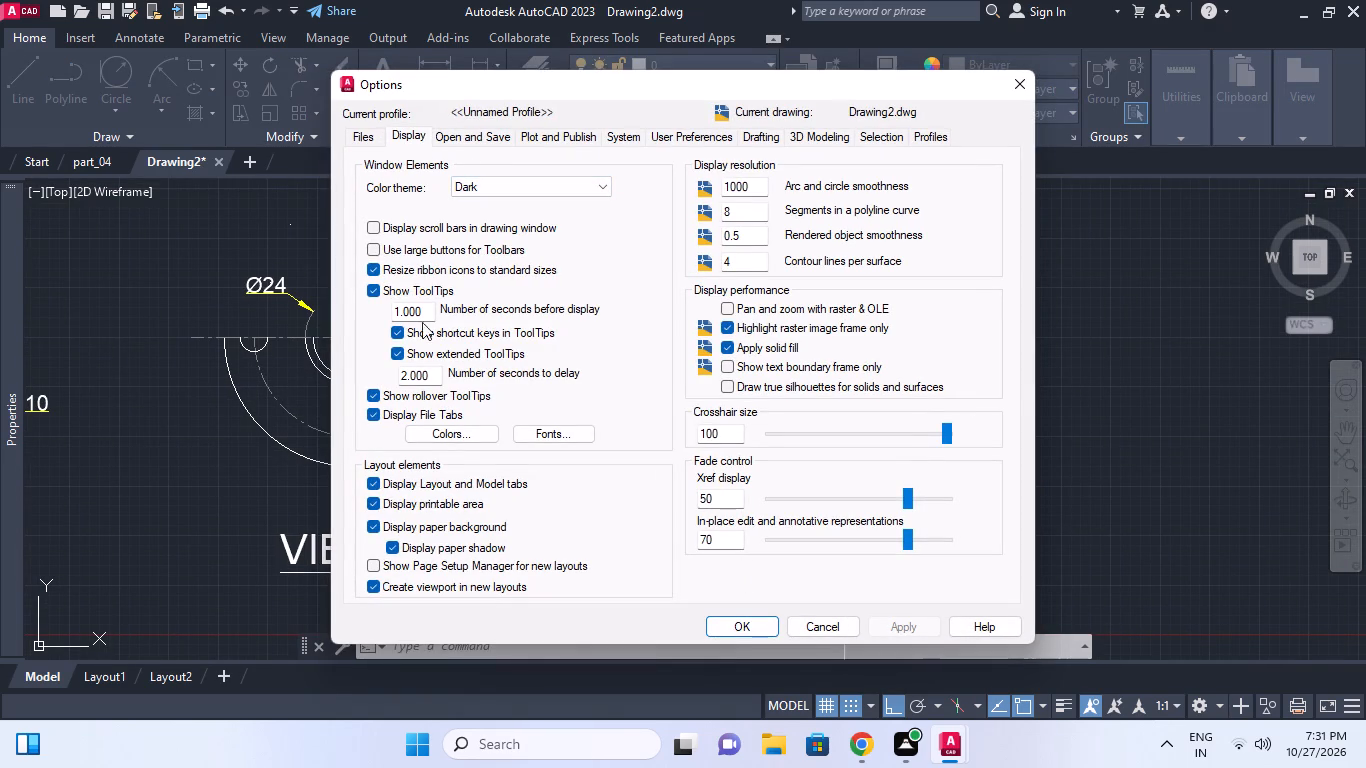
{"action": "left_click", "coordinate": [474, 427]}
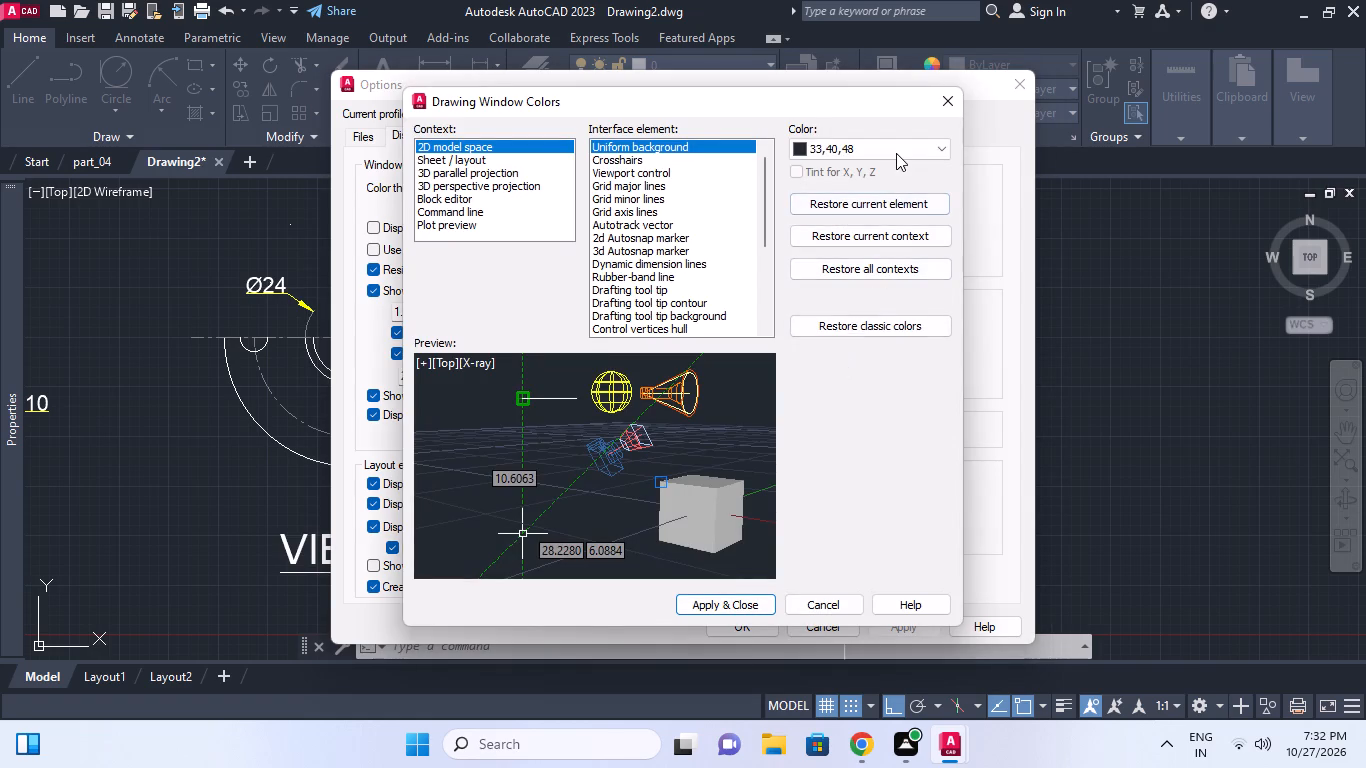
{"action": "left_click", "coordinate": [896, 151]}
{"action": "left_click", "coordinate": [634, 157]}
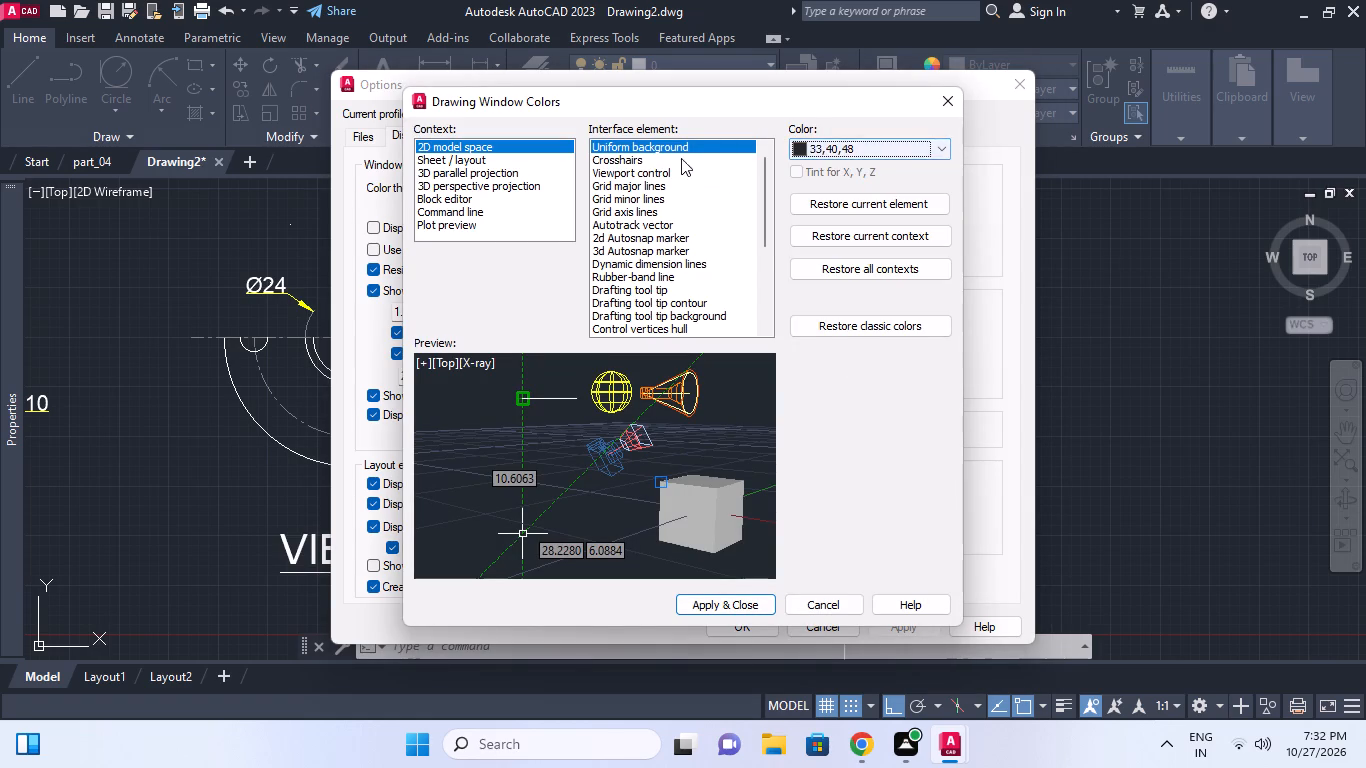
{"action": "left_click", "coordinate": [681, 158]}
{"action": "left_click", "coordinate": [807, 156]}
{"action": "left_click", "coordinate": [846, 314]}
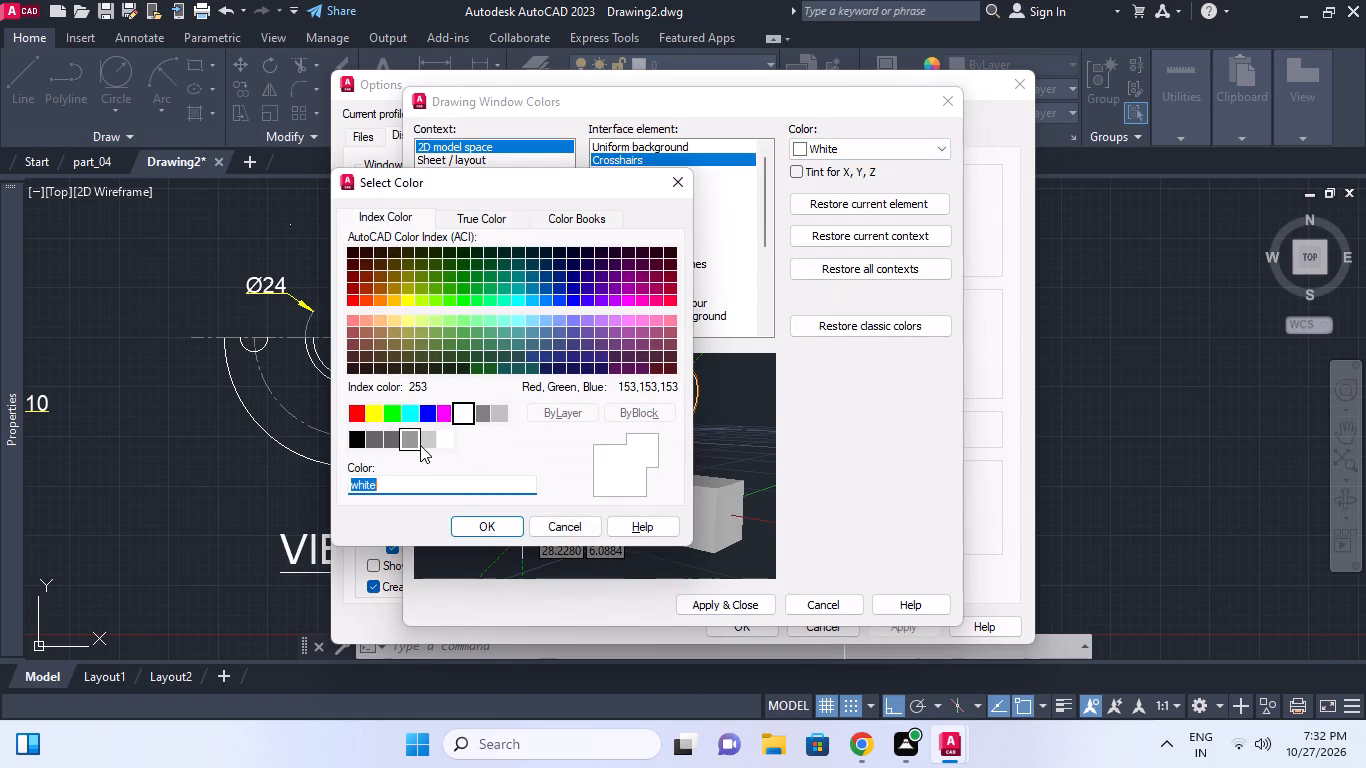
{"action": "left_click", "coordinate": [389, 445]}
{"action": "left_click", "coordinate": [490, 523]}
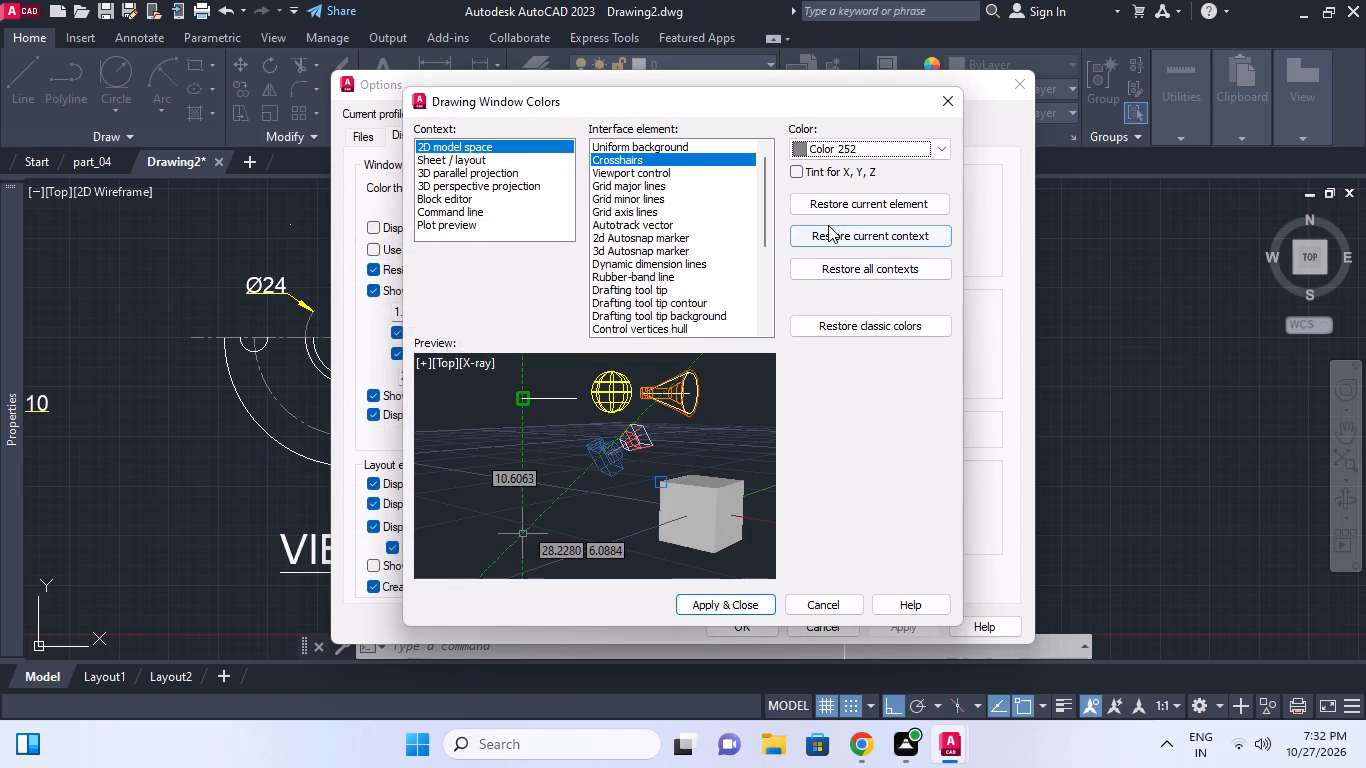
{"action": "left_click", "coordinate": [720, 603]}
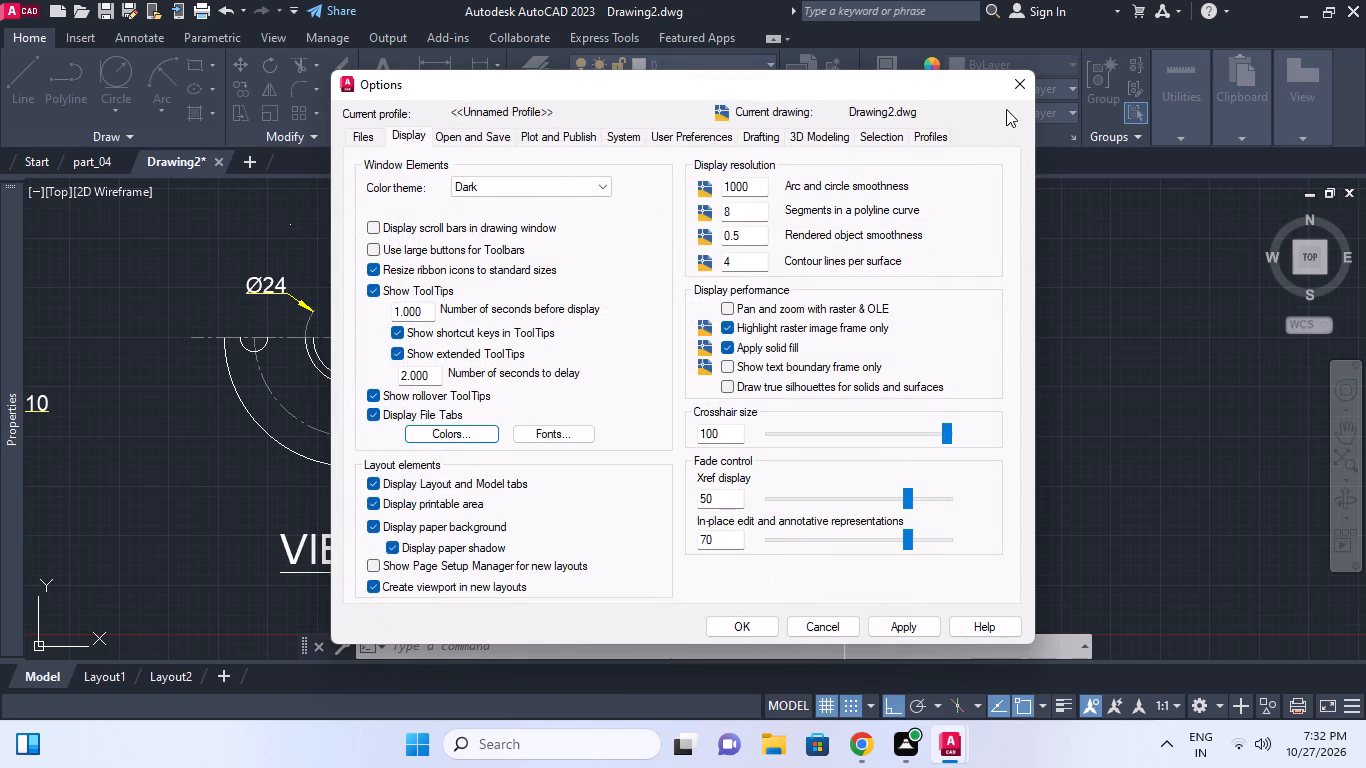
{"action": "left_click", "coordinate": [1015, 90]}
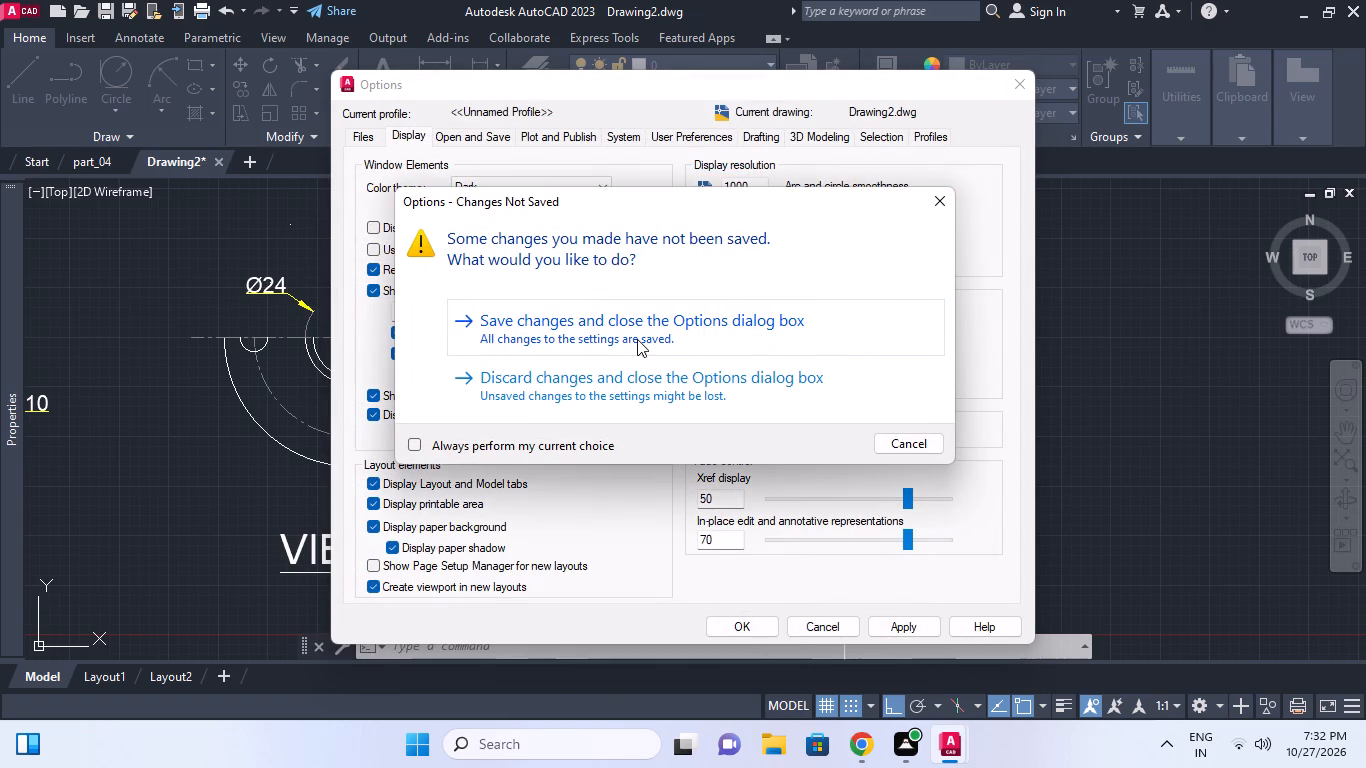
{"action": "left_click", "coordinate": [661, 335]}
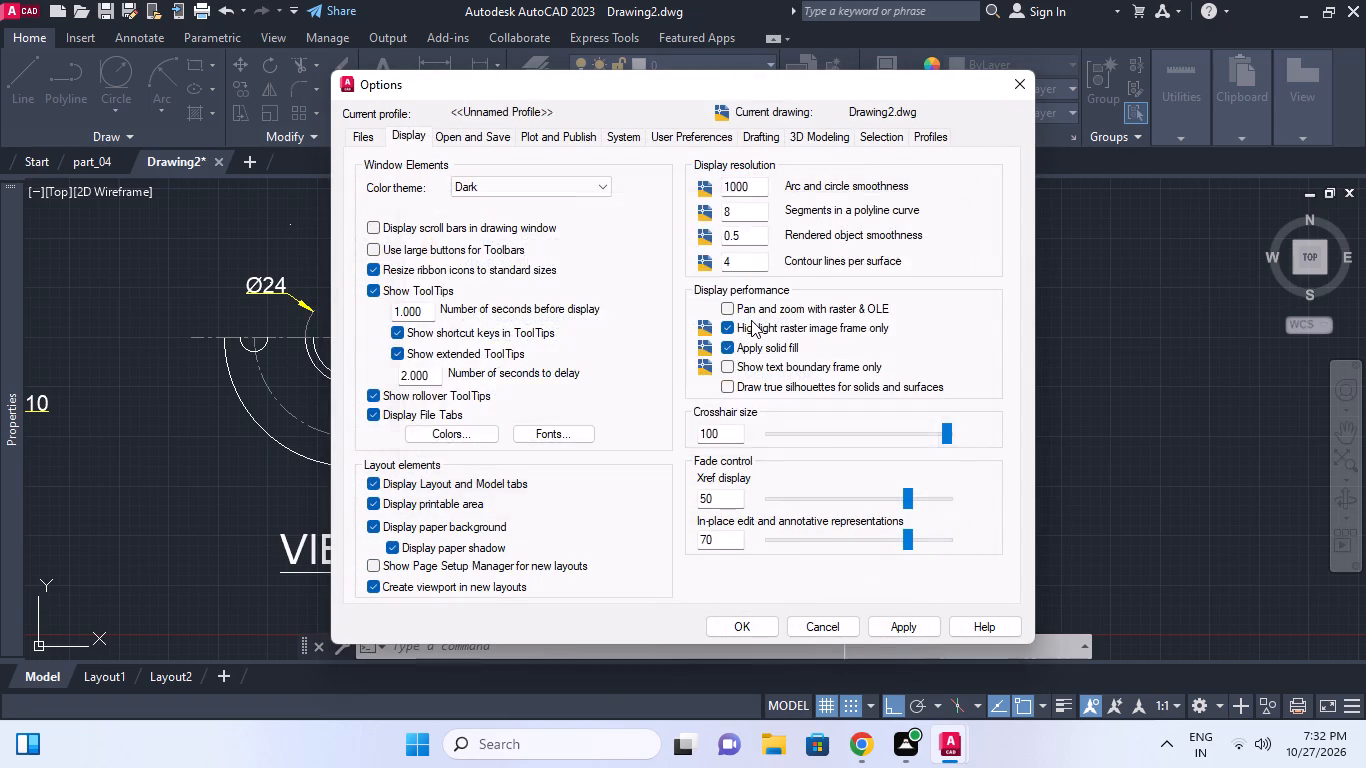
Turn on lineweight display and assign a 0.25 mm lineweight to the side section's rectangle and its five long vertical lines.
{"action": "scroll", "coordinate": [651, 335], "scroll_direction": "down", "scroll_amount": 1}
{"action": "middle_click", "coordinate": [881, 482]}
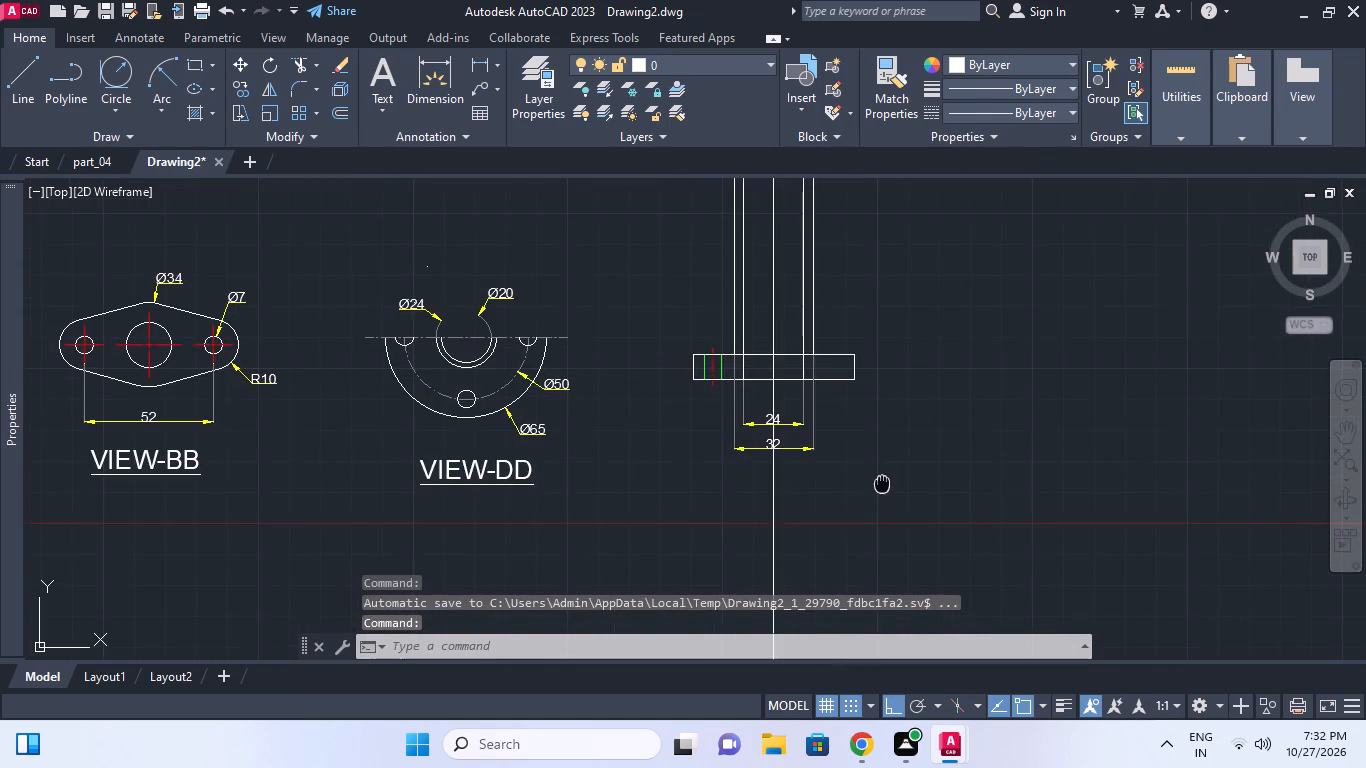
{"action": "scroll", "coordinate": [767, 386], "scroll_direction": "up", "scroll_amount": 1}
{"action": "middle_click_drag", "start_coordinate": [936, 438], "coordinate": [940, 461]}
{"action": "middle_click_drag", "start_coordinate": [759, 406], "coordinate": [759, 463]}
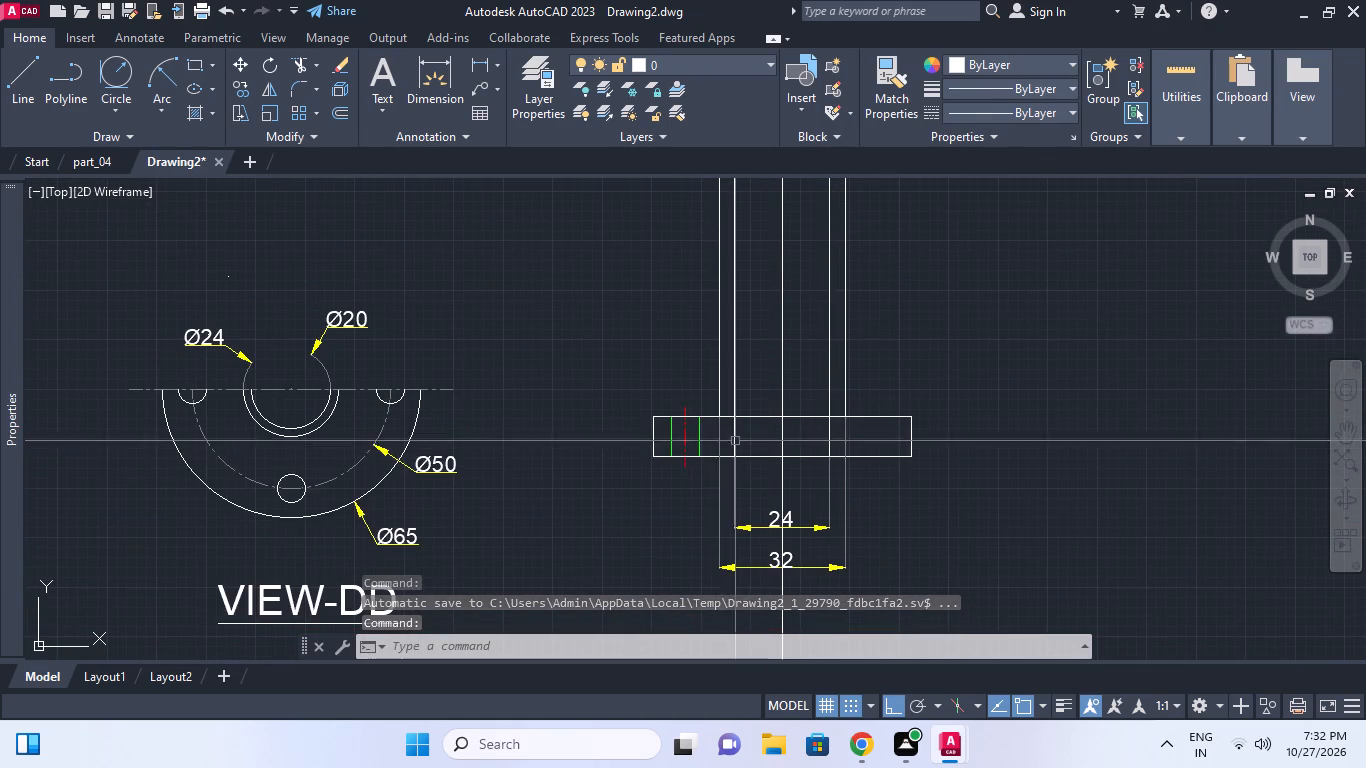
{"action": "scroll", "coordinate": [725, 434], "scroll_direction": "up", "scroll_amount": 1}
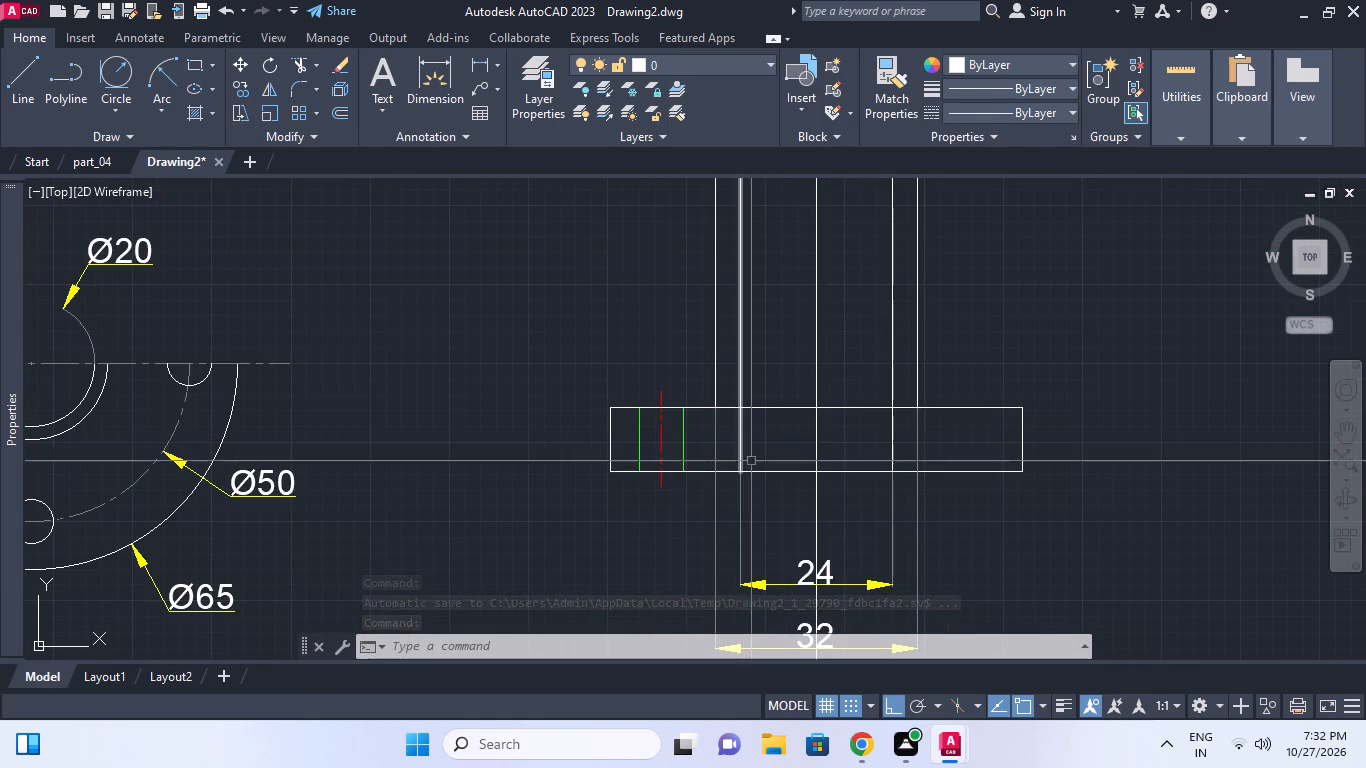
{"action": "scroll", "coordinate": [765, 373], "scroll_direction": "down", "scroll_amount": 1}
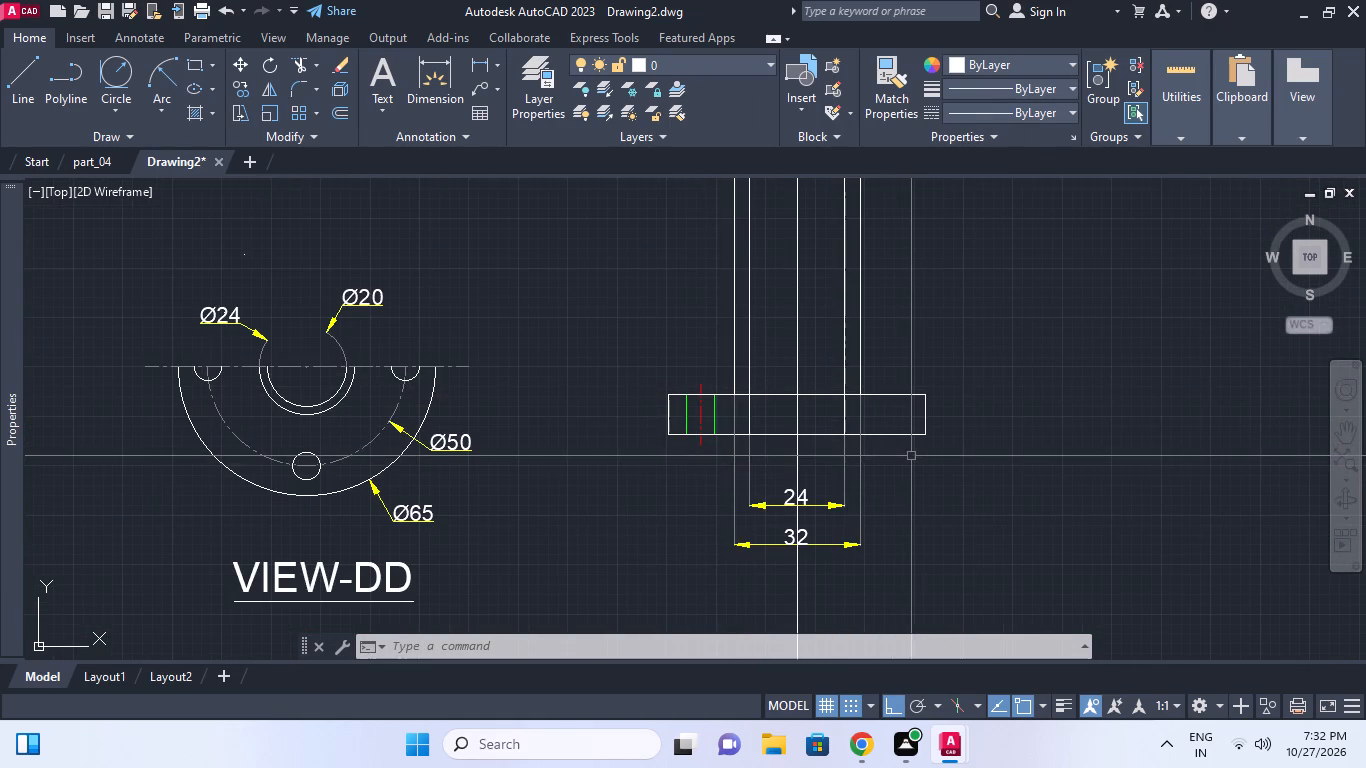
{"action": "left_click", "coordinate": [960, 449]}
{"action": "left_click", "coordinate": [901, 392]}
{"action": "left_click", "coordinate": [886, 361]}
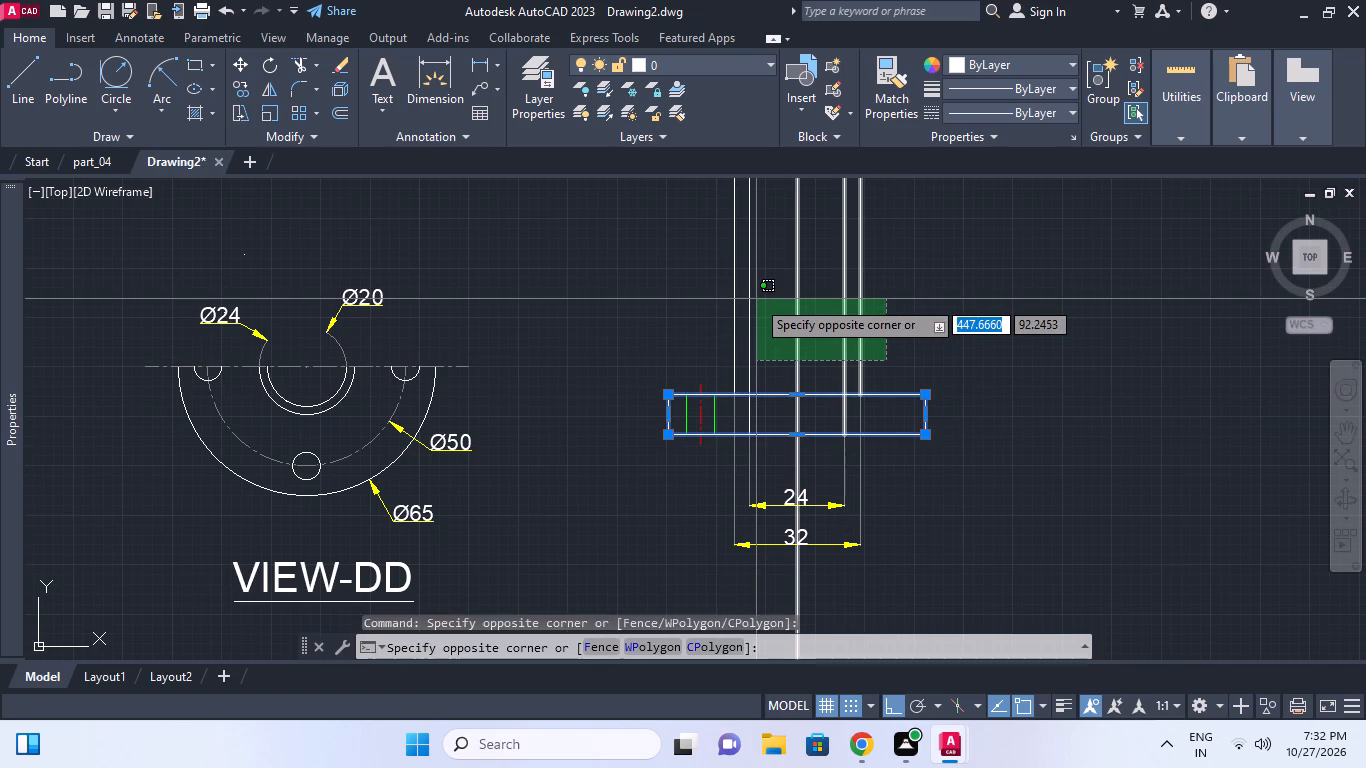
{"action": "left_click", "coordinate": [690, 282]}
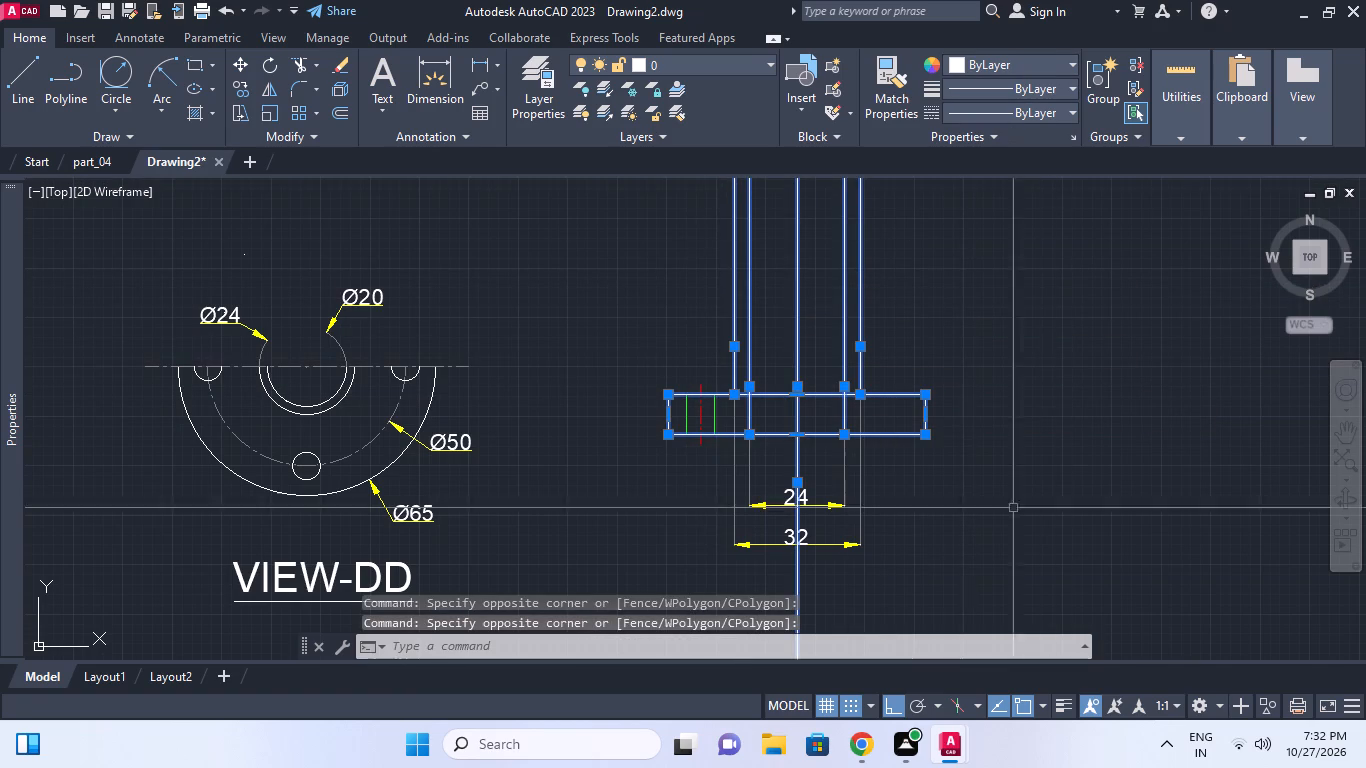
{"action": "left_click", "coordinate": [1069, 706]}
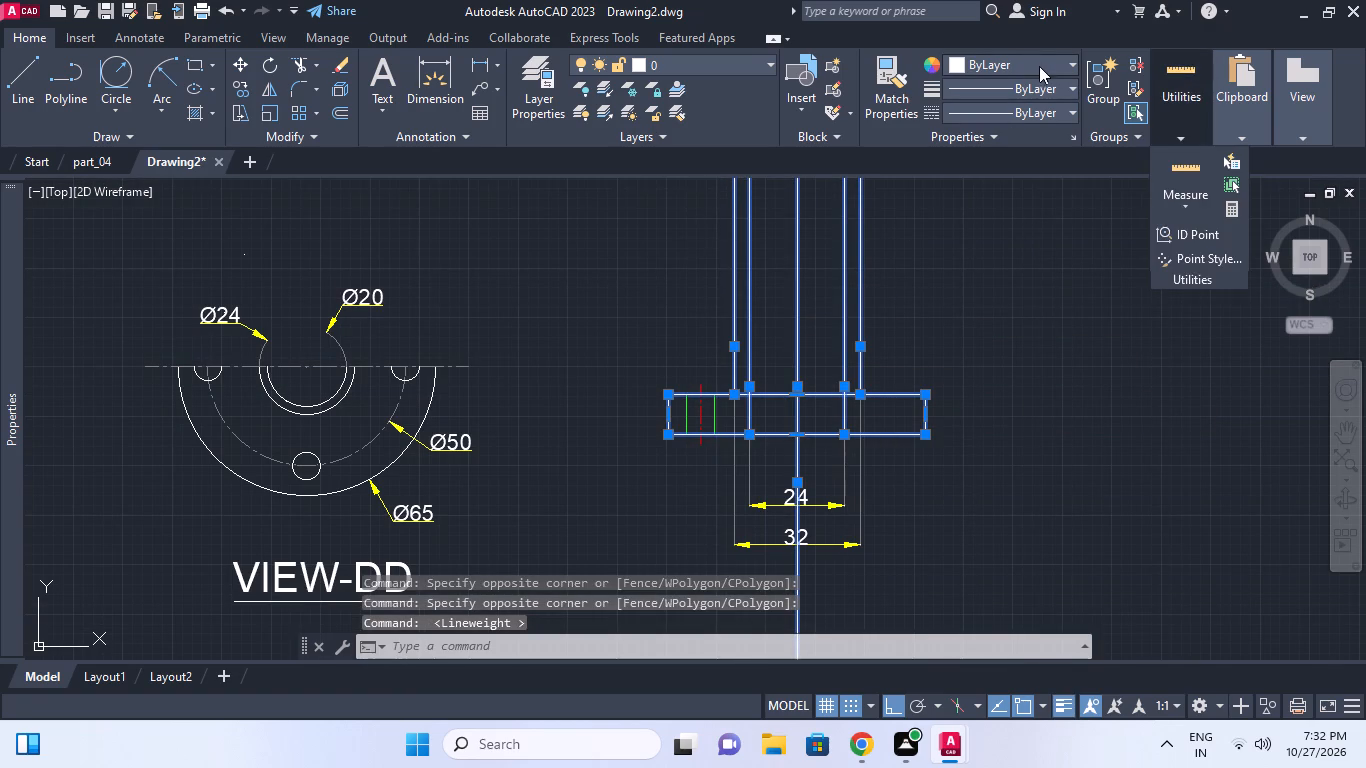
{"action": "left_click", "coordinate": [1047, 91]}
{"action": "scroll", "coordinate": [1008, 289], "scroll_direction": "down", "scroll_amount": 1}
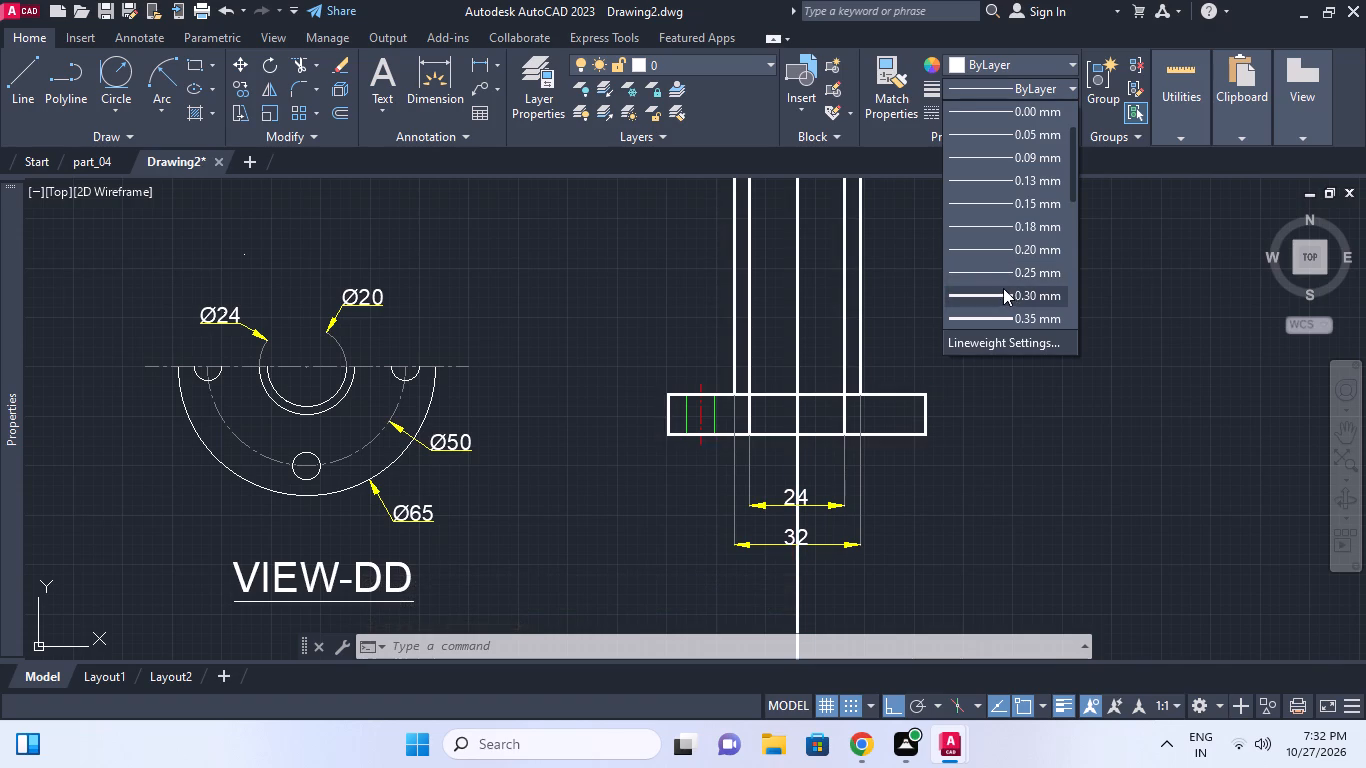
{"action": "left_click", "coordinate": [1003, 280]}
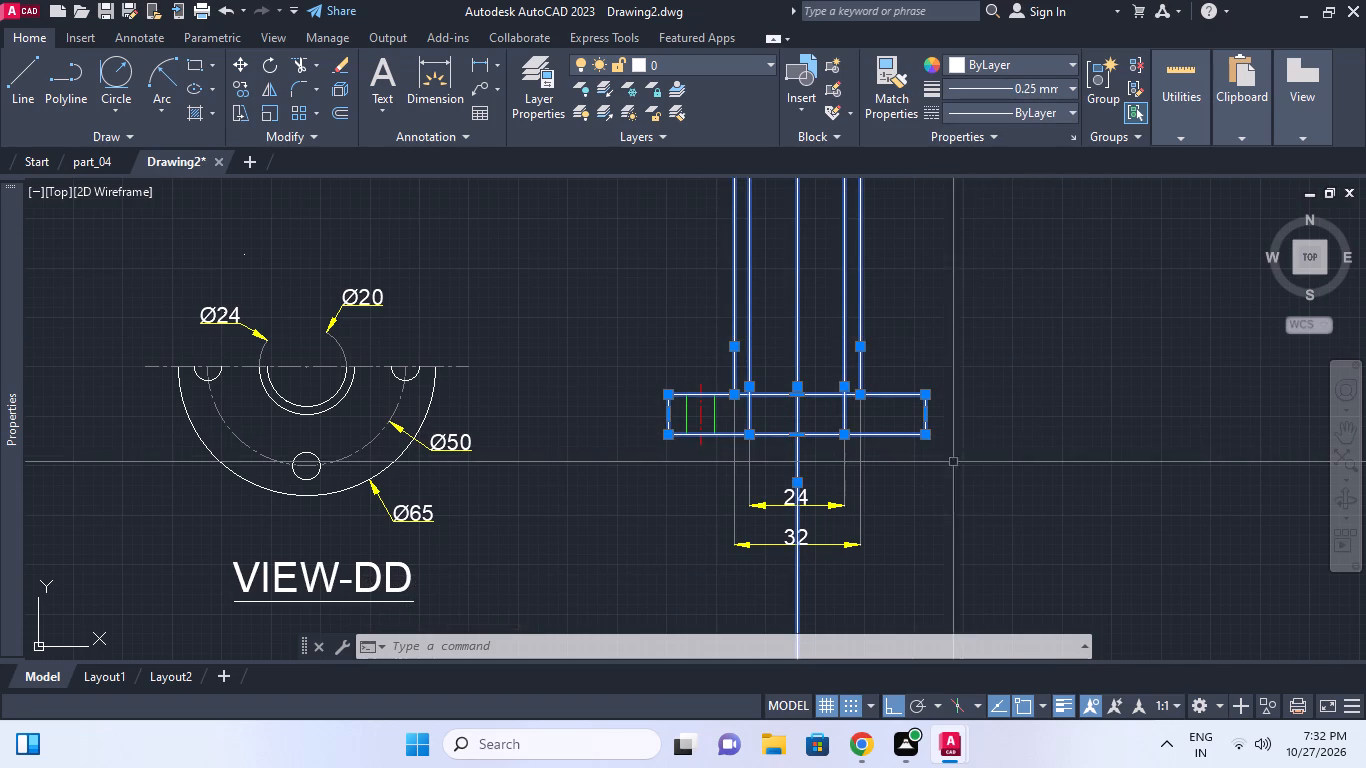
{"action": "key", "text": "Escape"}
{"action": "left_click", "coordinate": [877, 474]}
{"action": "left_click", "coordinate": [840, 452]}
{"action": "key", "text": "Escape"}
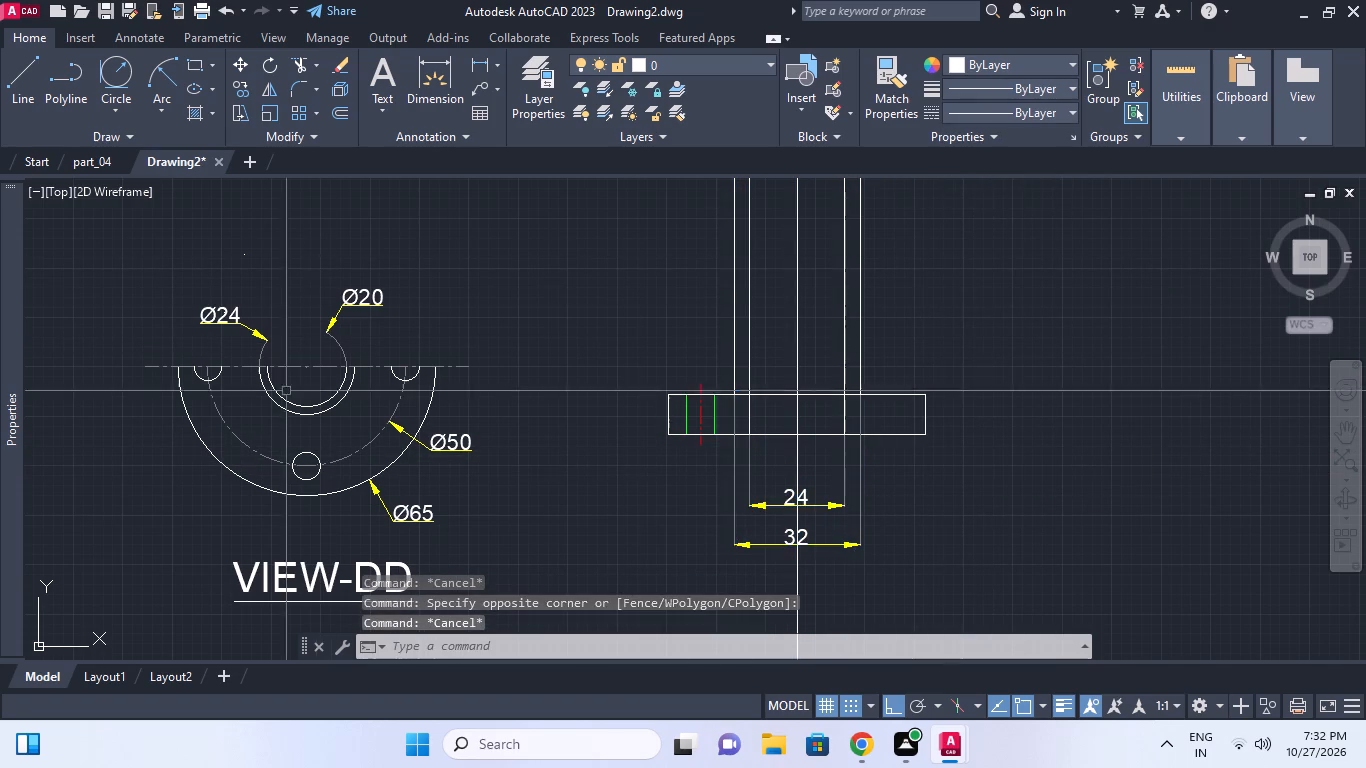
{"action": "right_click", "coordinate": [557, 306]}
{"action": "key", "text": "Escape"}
Set the Standard dimension style's extension line lineweight to 0.05 mm and make the style current.
{"action": "type", "text": "D"}
{"action": "key", "text": "space"}
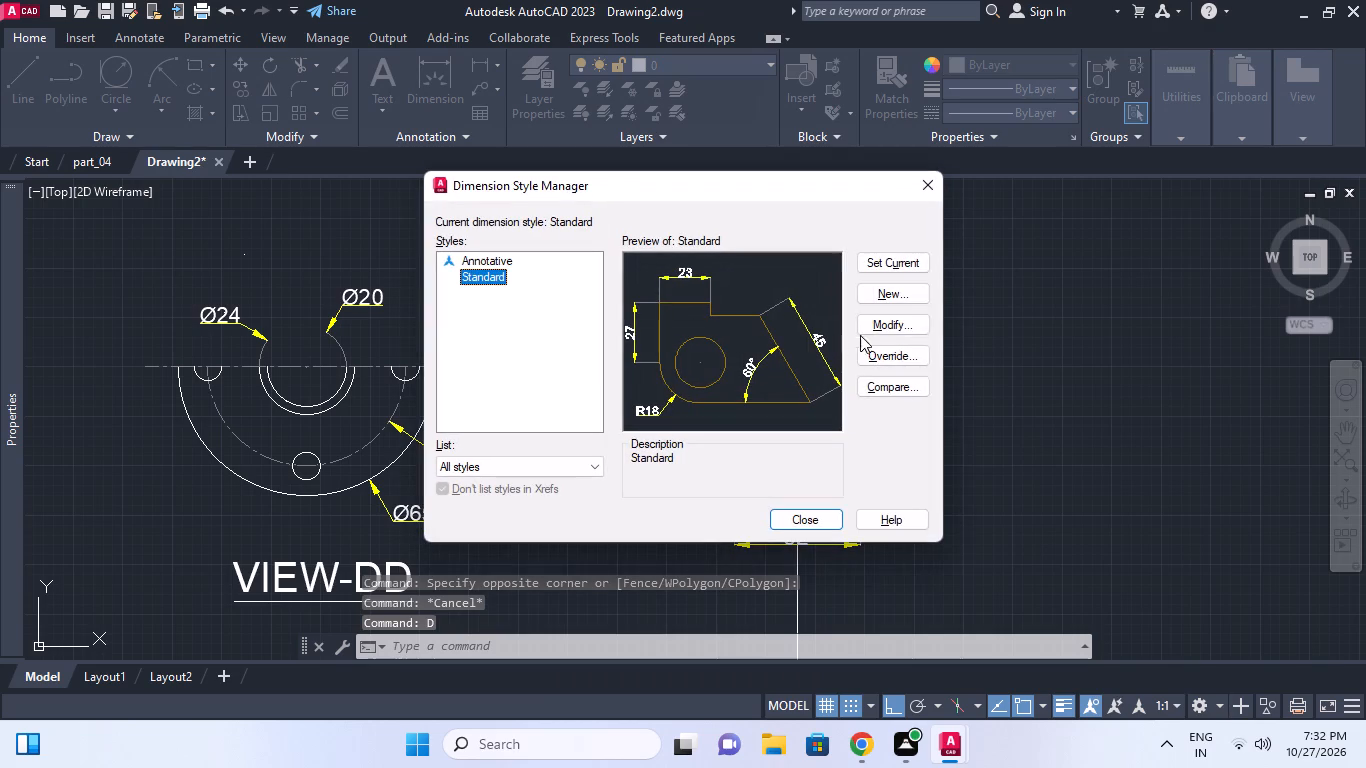
{"action": "left_click", "coordinate": [866, 332]}
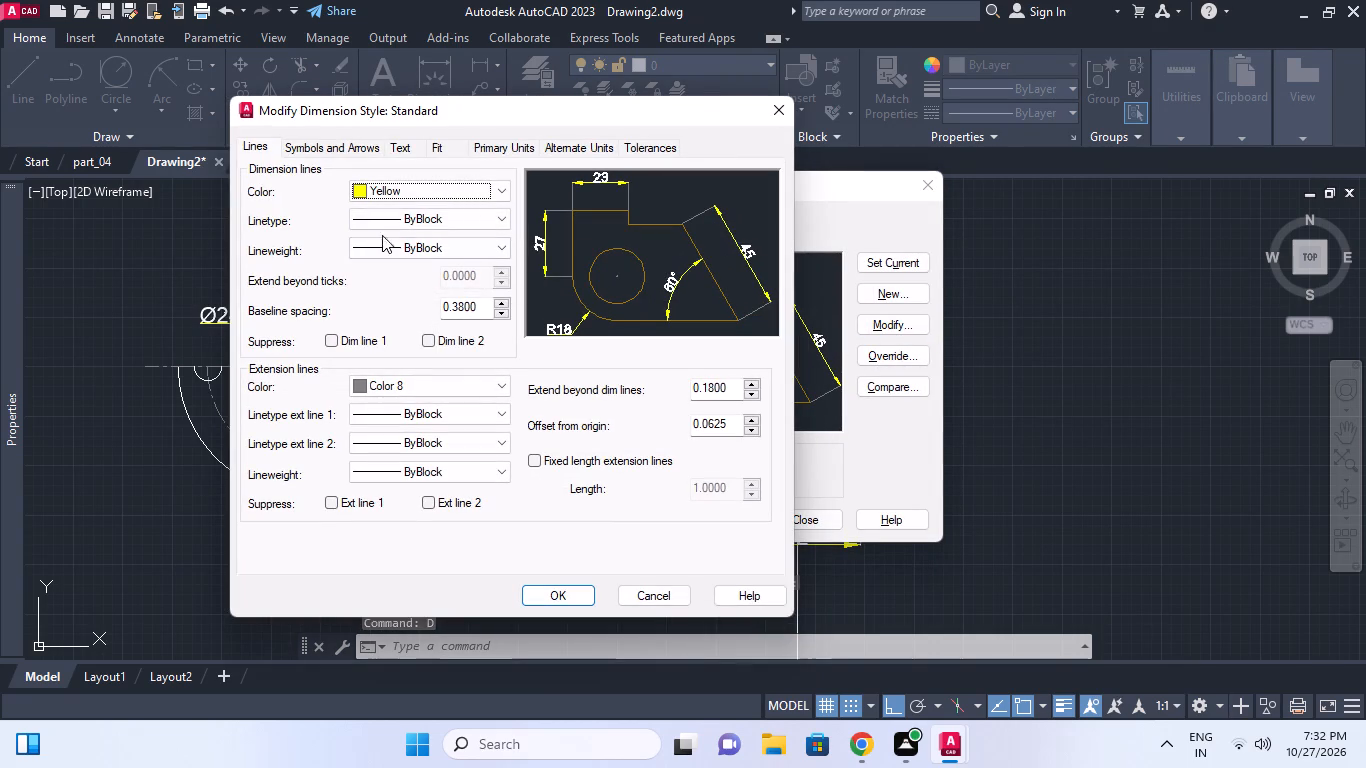
{"action": "left_click", "coordinate": [439, 242]}
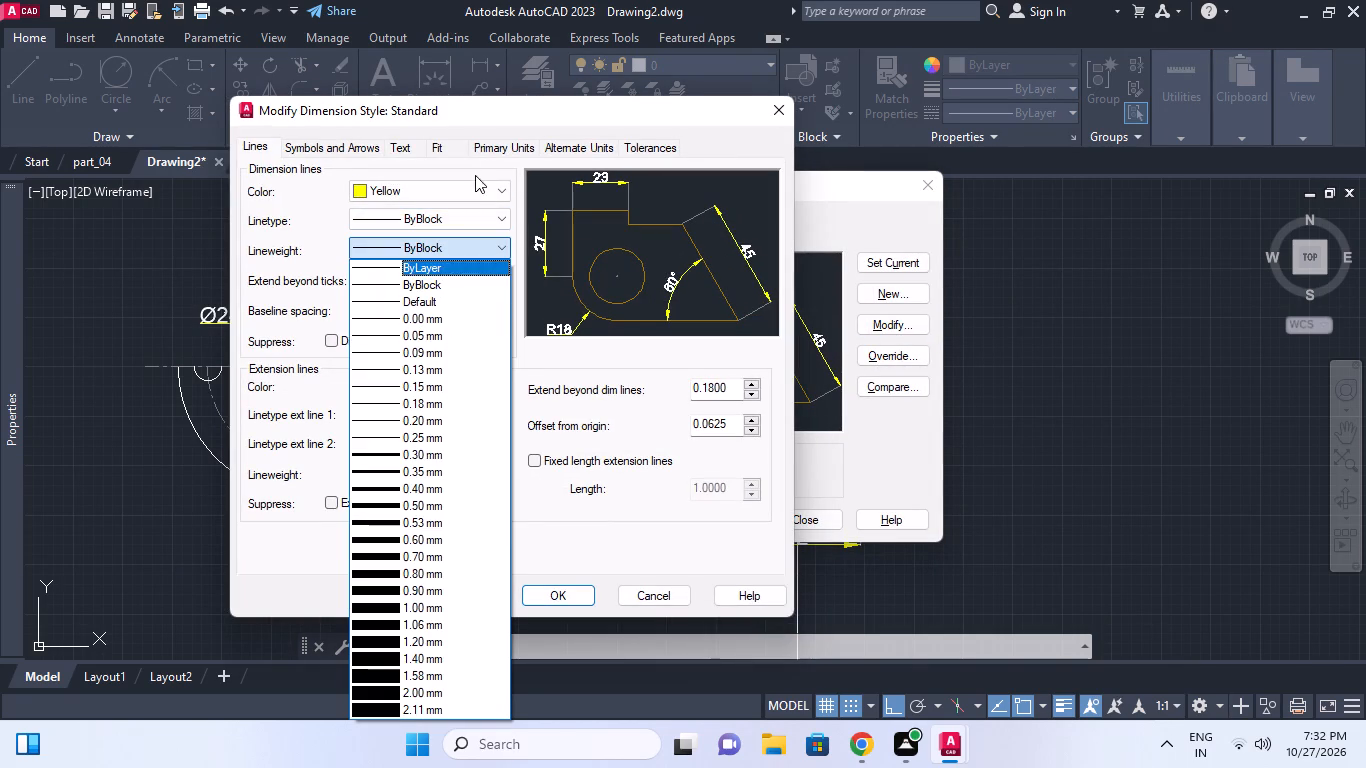
{"action": "left_click", "coordinate": [502, 191]}
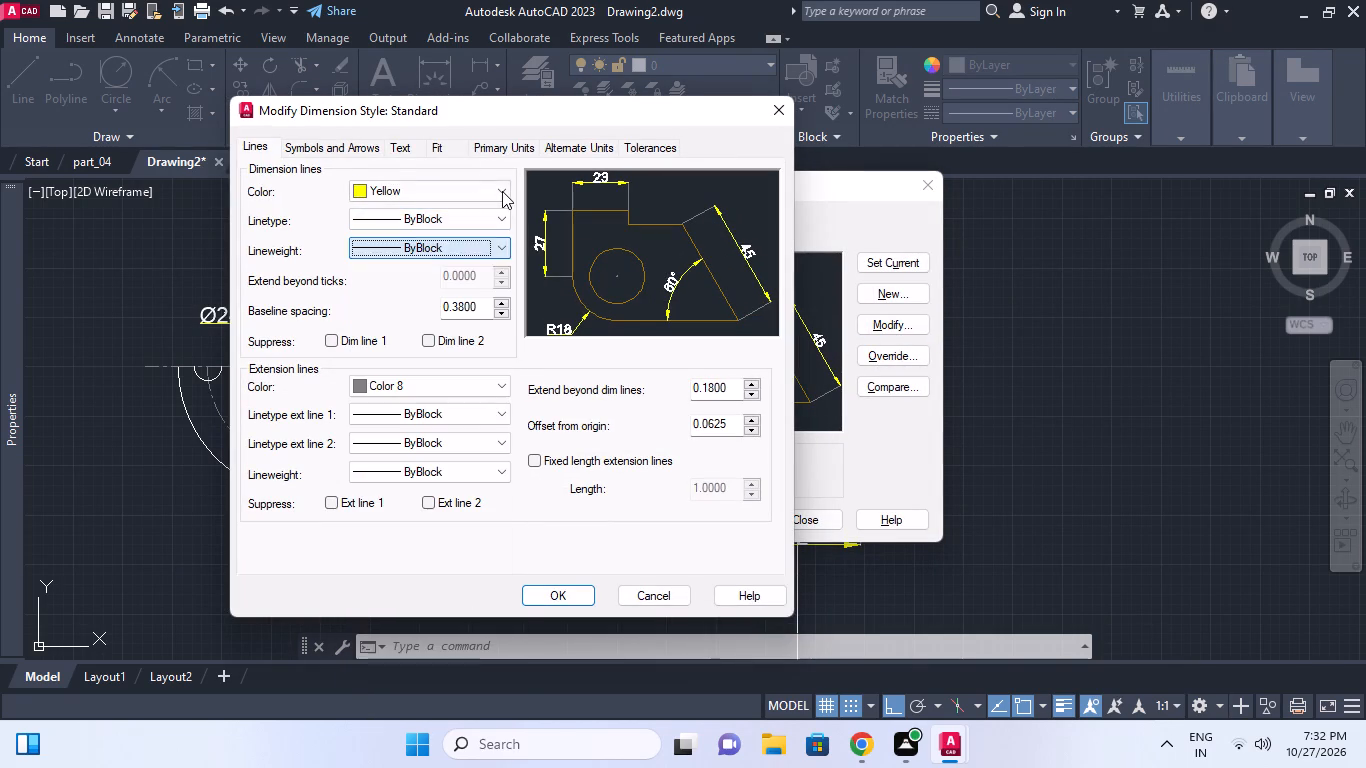
{"action": "left_click", "coordinate": [423, 383]}
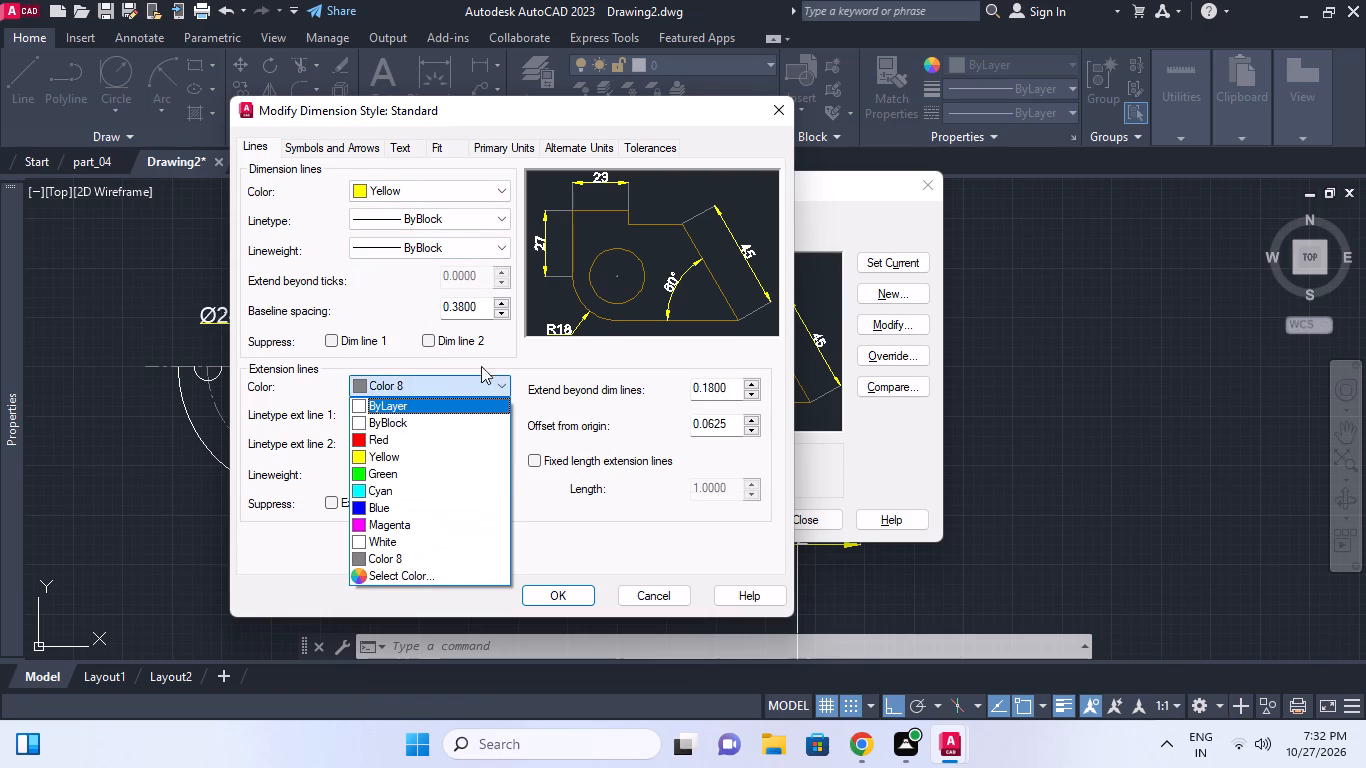
{"action": "left_click", "coordinate": [572, 366]}
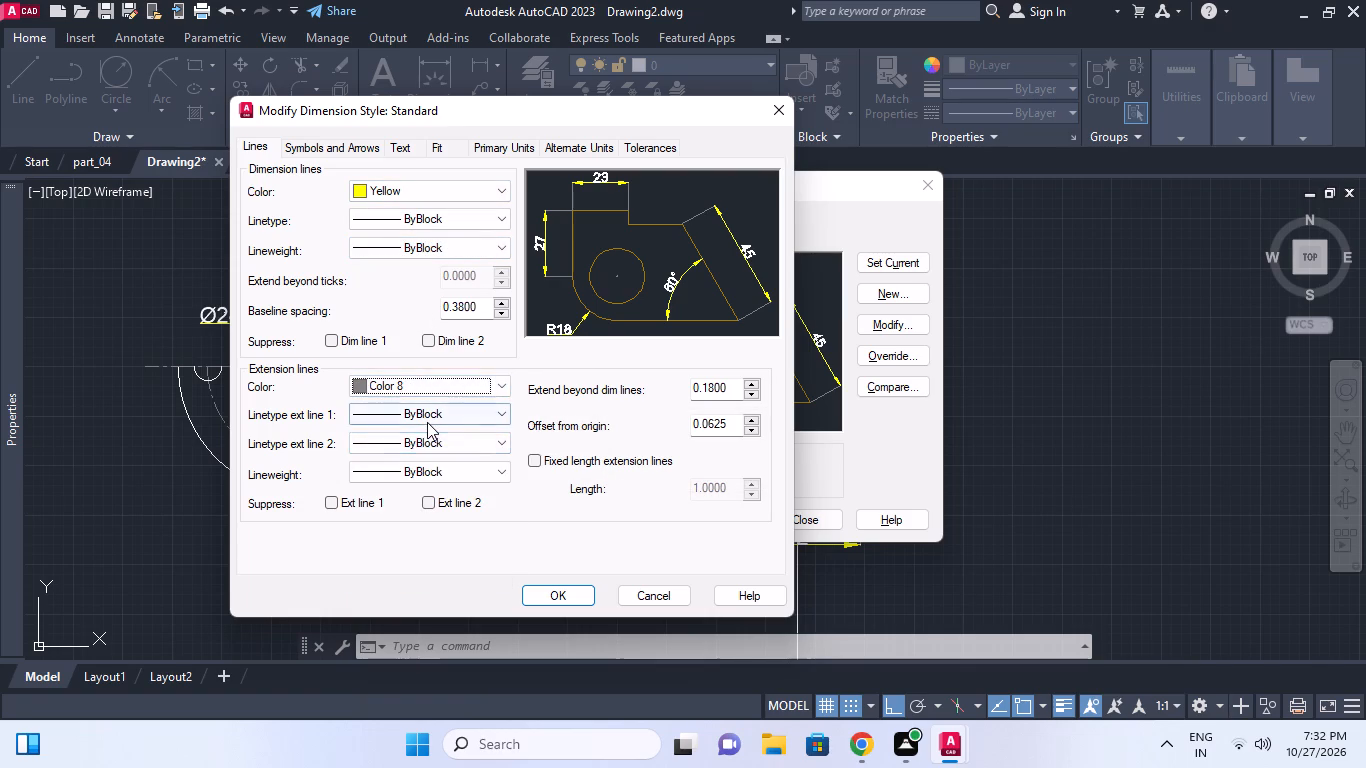
{"action": "left_click", "coordinate": [427, 422]}
{"action": "left_click", "coordinate": [485, 412]}
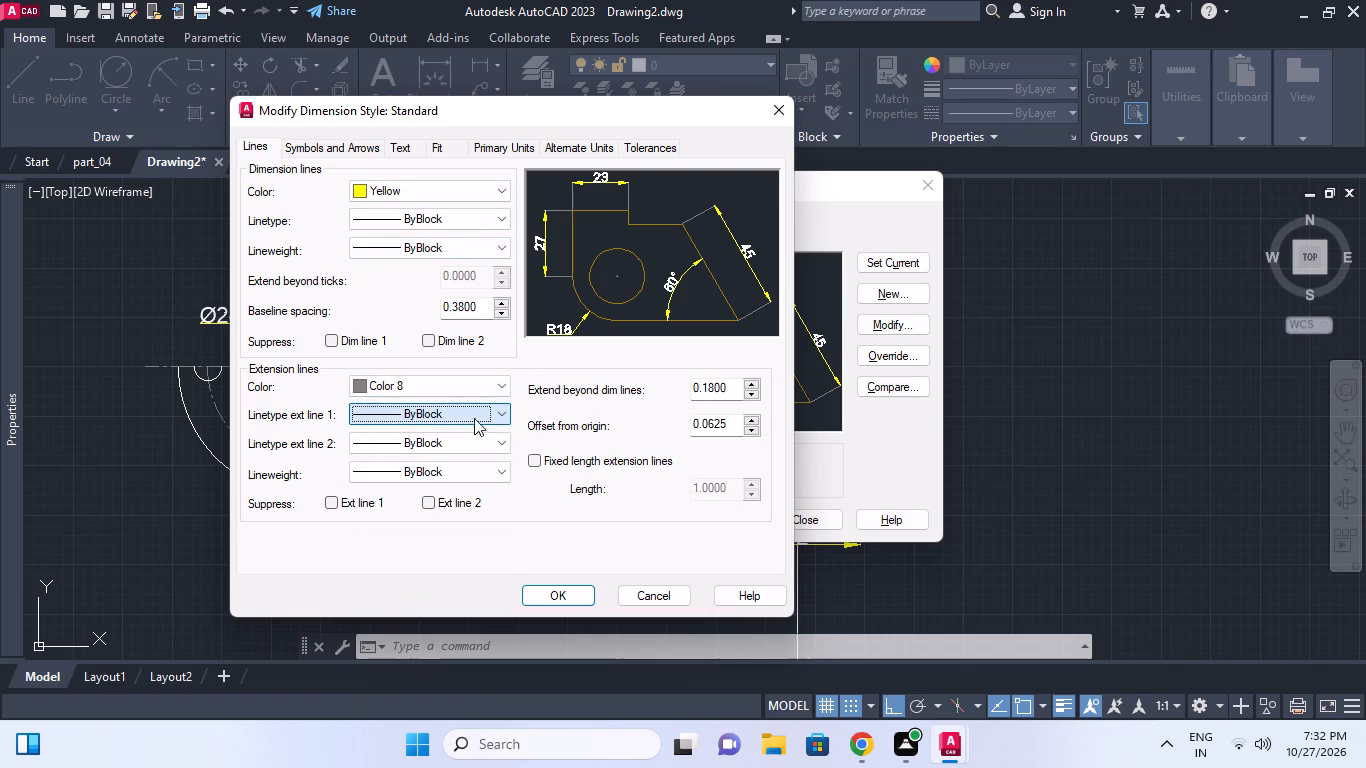
{"action": "left_click", "coordinate": [416, 455]}
{"action": "left_click", "coordinate": [414, 464]}
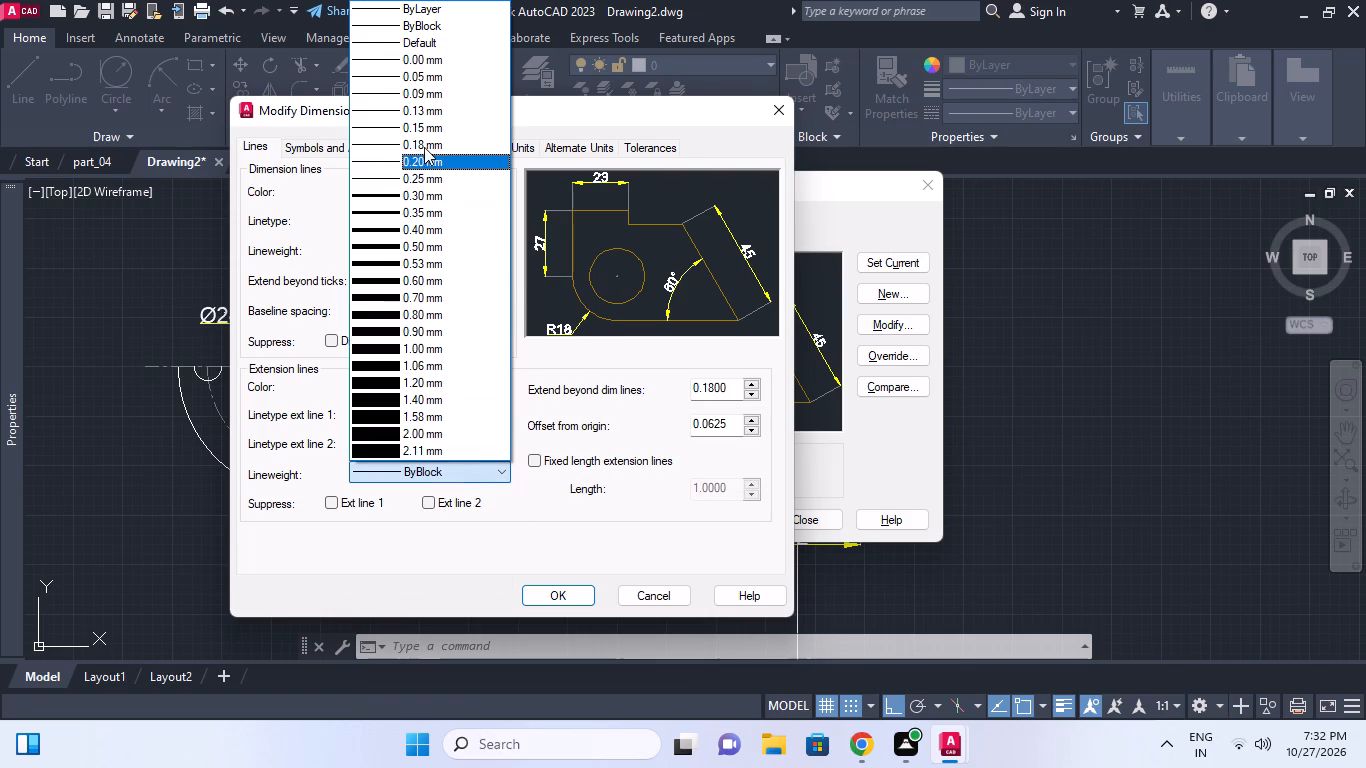
{"action": "scroll", "coordinate": [424, 147], "scroll_direction": "up", "scroll_amount": 2}
{"action": "left_click", "coordinate": [430, 75]}
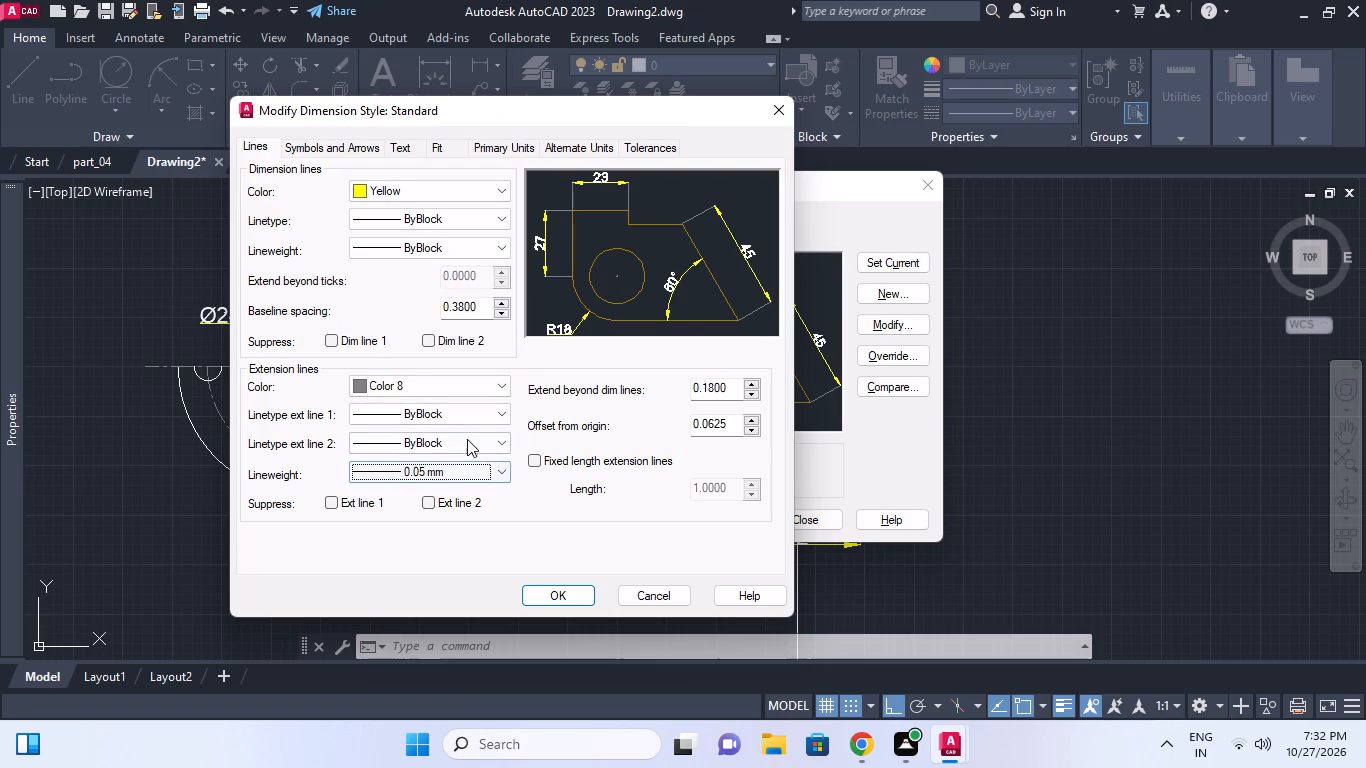
{"action": "left_click", "coordinate": [467, 439]}
{"action": "left_click", "coordinate": [445, 442]}
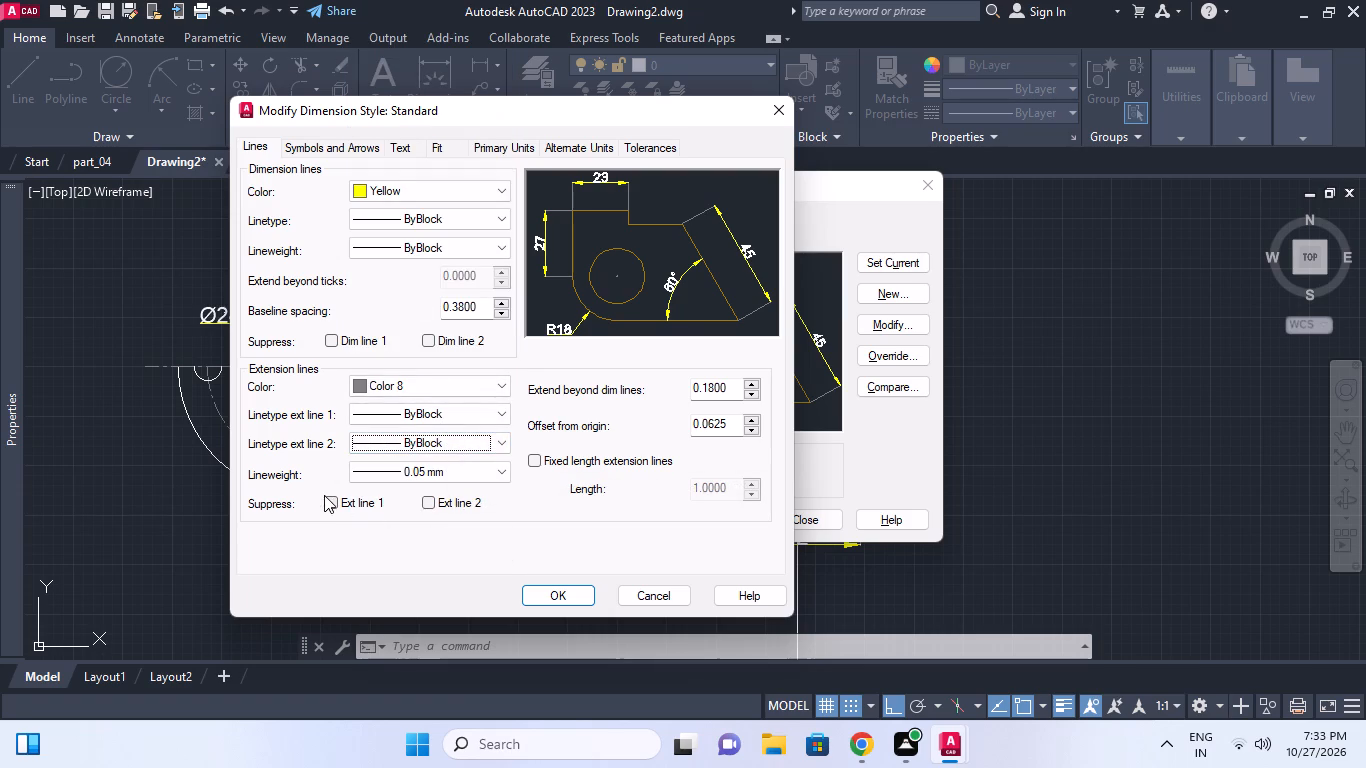
{"action": "left_click", "coordinate": [546, 608]}
{"action": "left_click", "coordinate": [549, 601]}
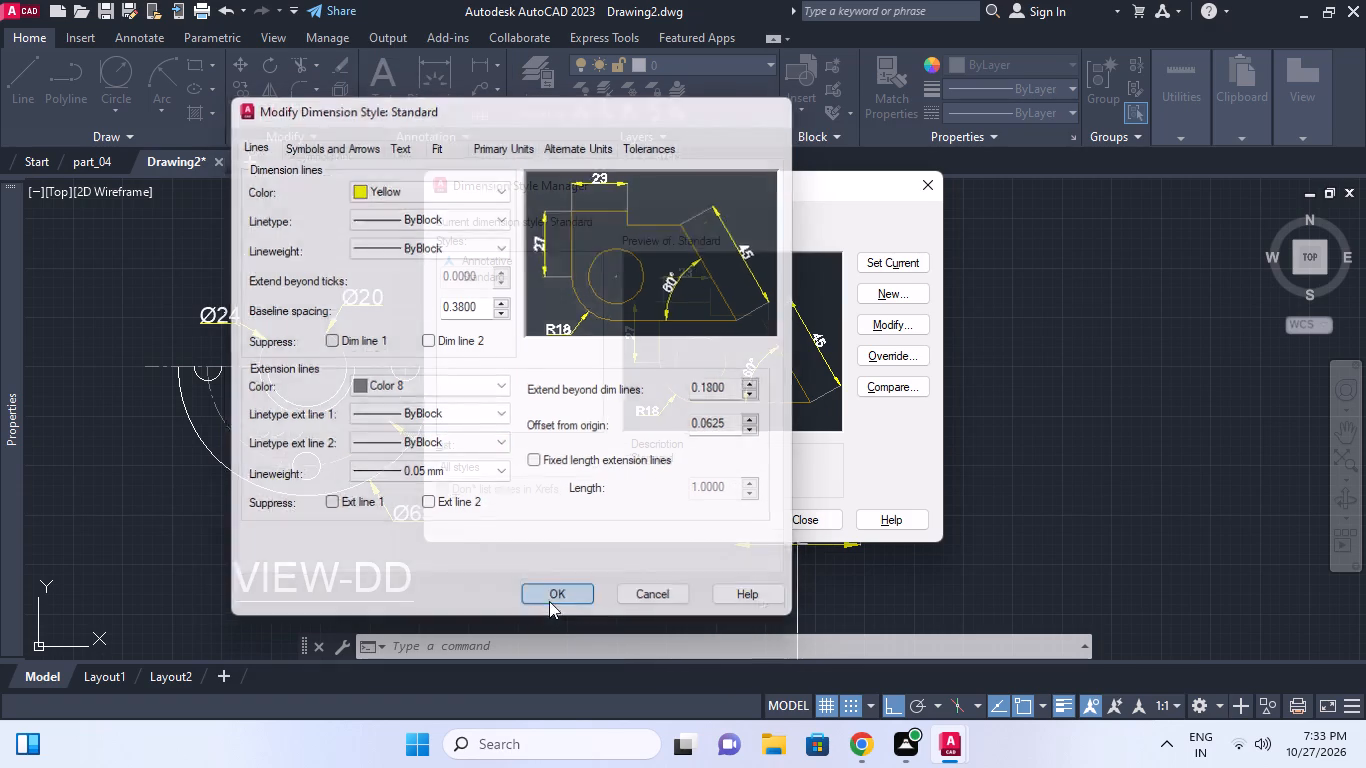
{"action": "triple_click", "coordinate": [910, 263]}
{"action": "left_click", "coordinate": [933, 188]}
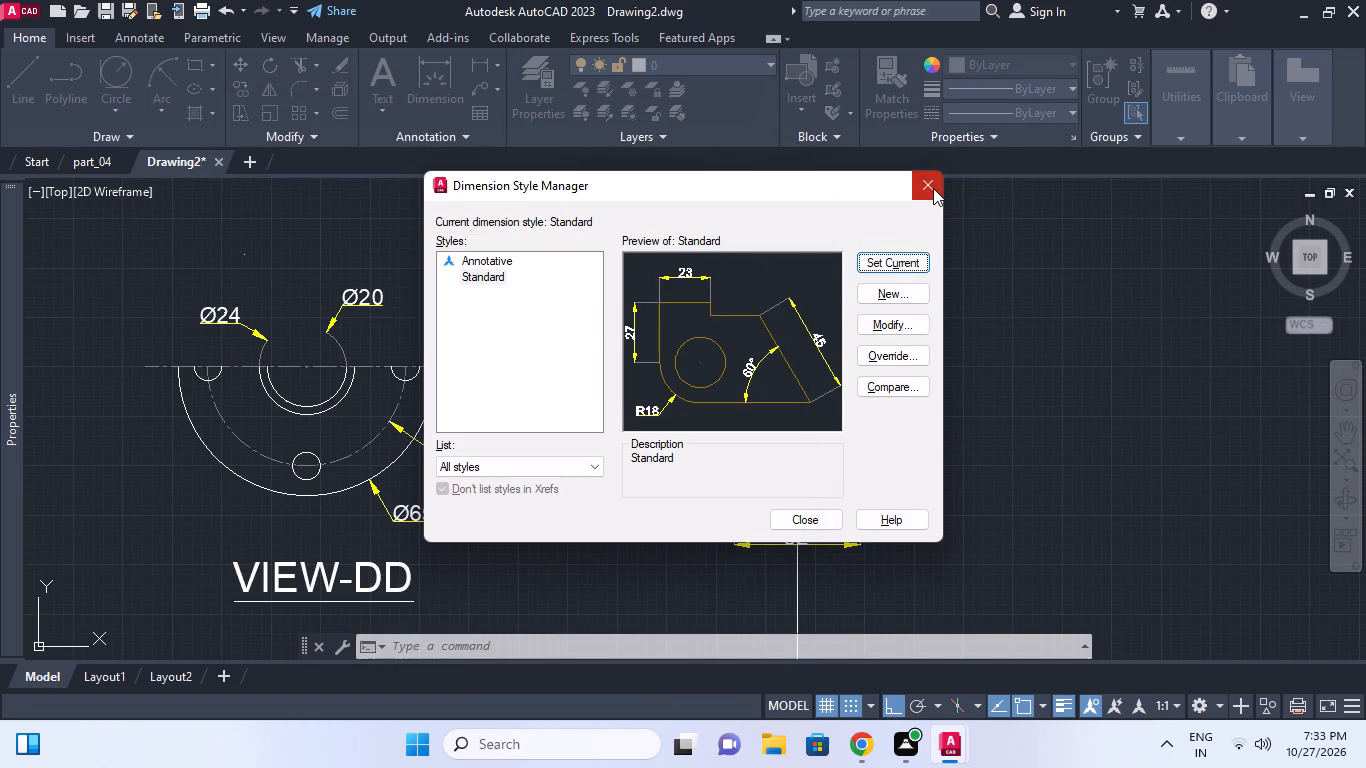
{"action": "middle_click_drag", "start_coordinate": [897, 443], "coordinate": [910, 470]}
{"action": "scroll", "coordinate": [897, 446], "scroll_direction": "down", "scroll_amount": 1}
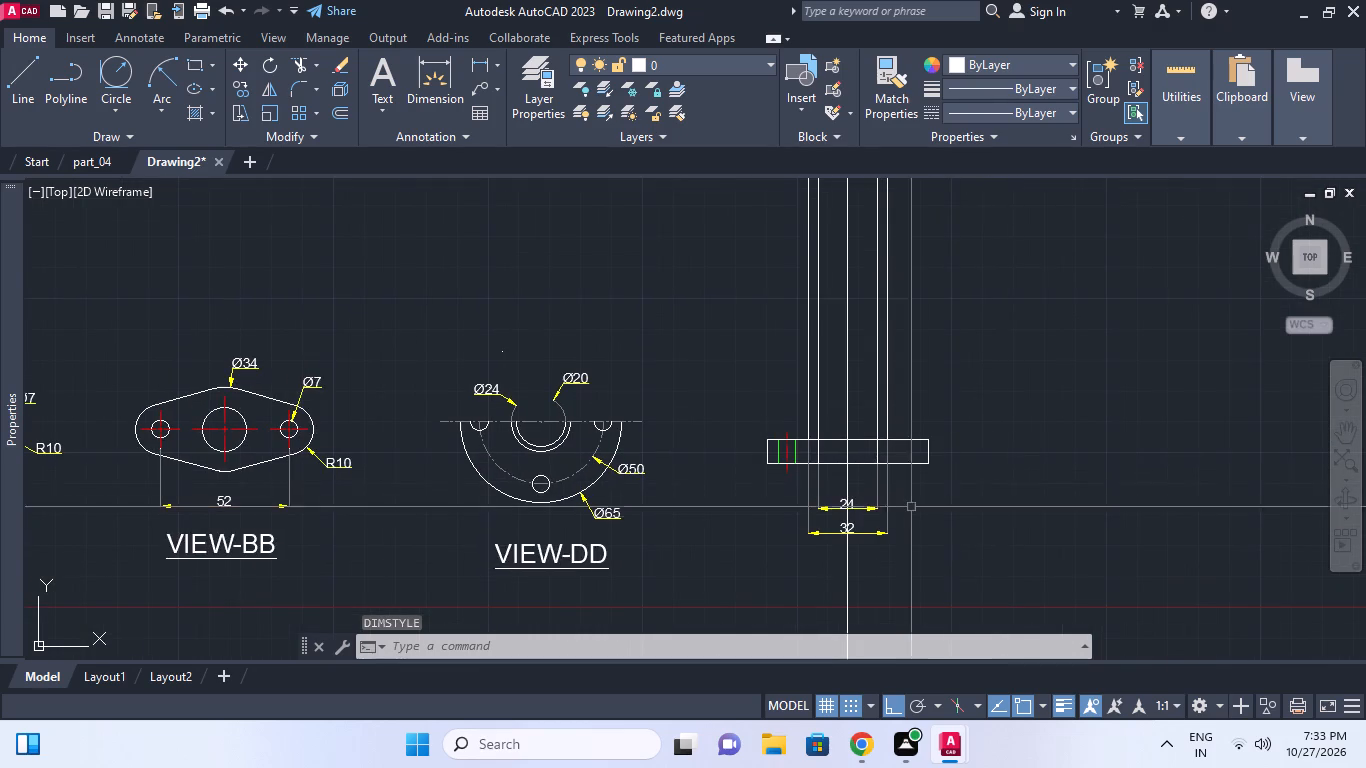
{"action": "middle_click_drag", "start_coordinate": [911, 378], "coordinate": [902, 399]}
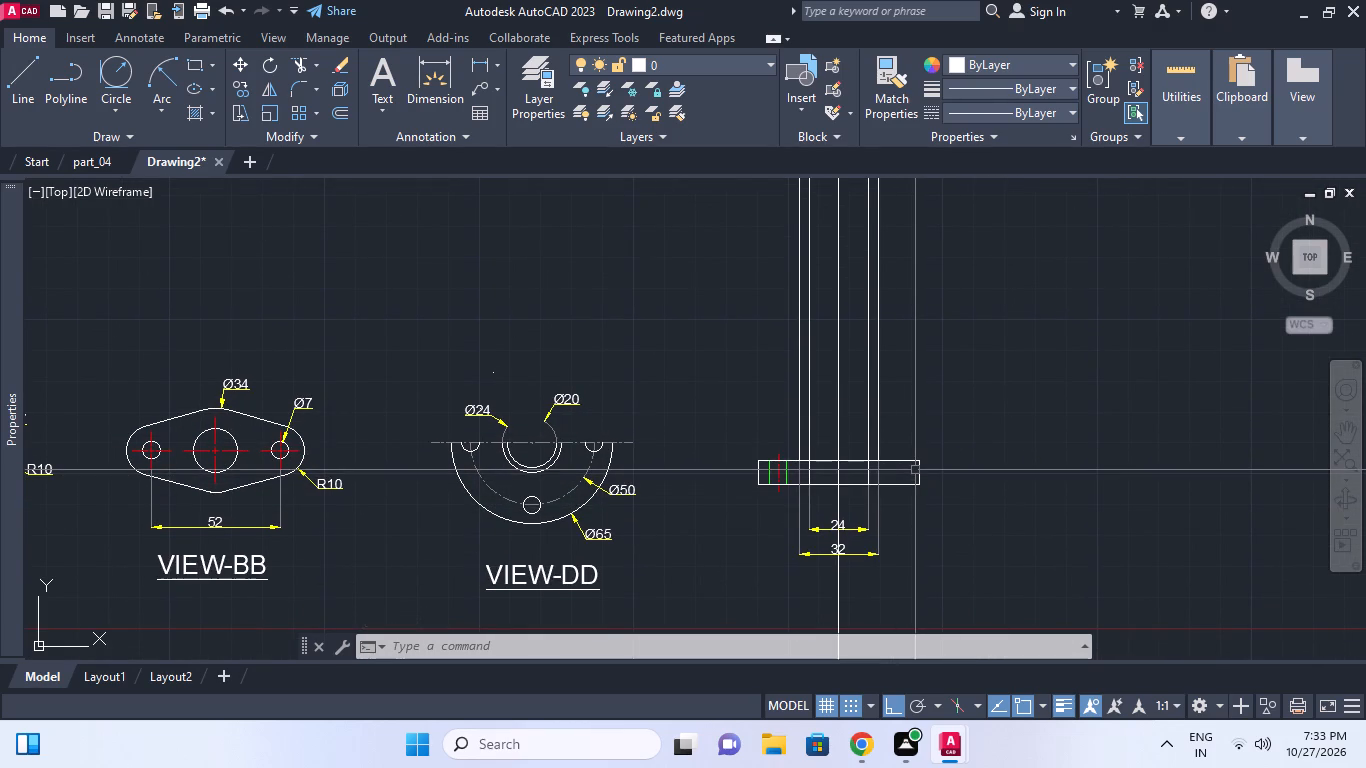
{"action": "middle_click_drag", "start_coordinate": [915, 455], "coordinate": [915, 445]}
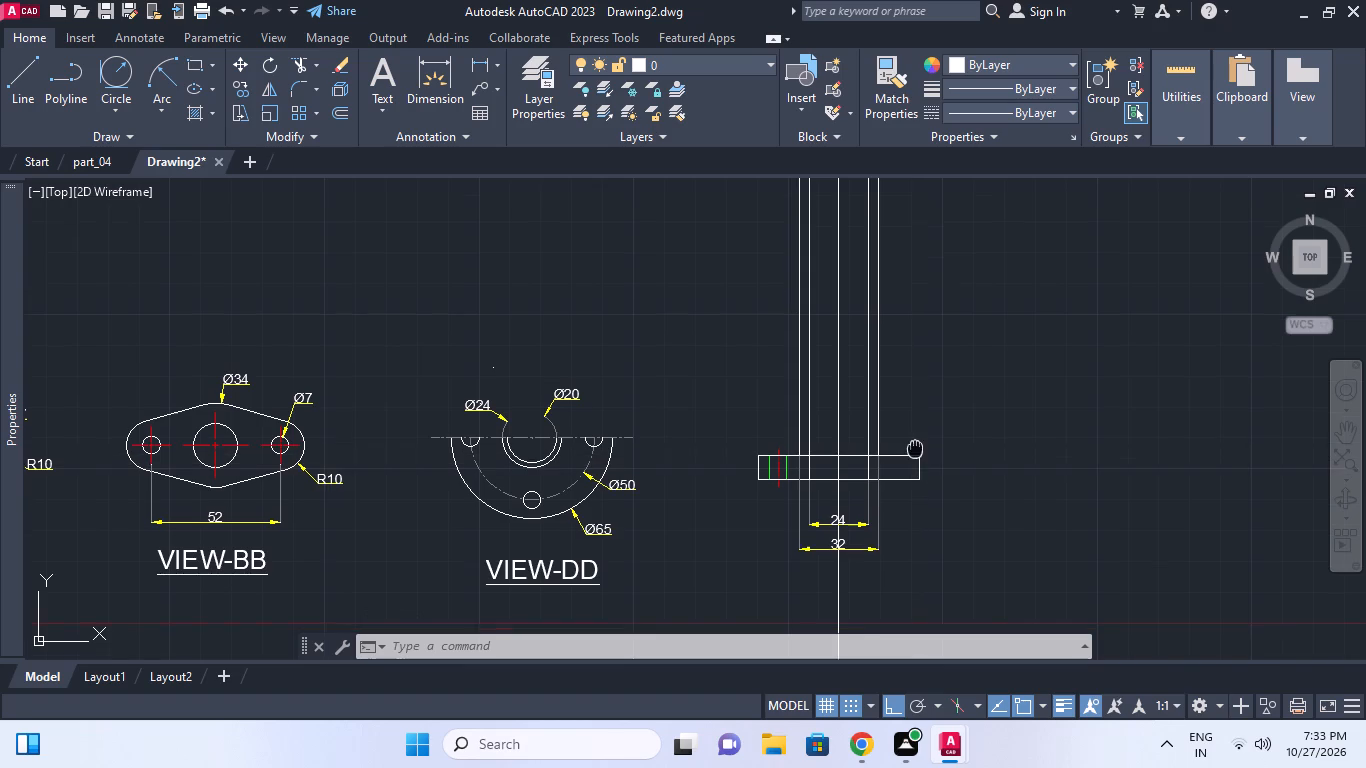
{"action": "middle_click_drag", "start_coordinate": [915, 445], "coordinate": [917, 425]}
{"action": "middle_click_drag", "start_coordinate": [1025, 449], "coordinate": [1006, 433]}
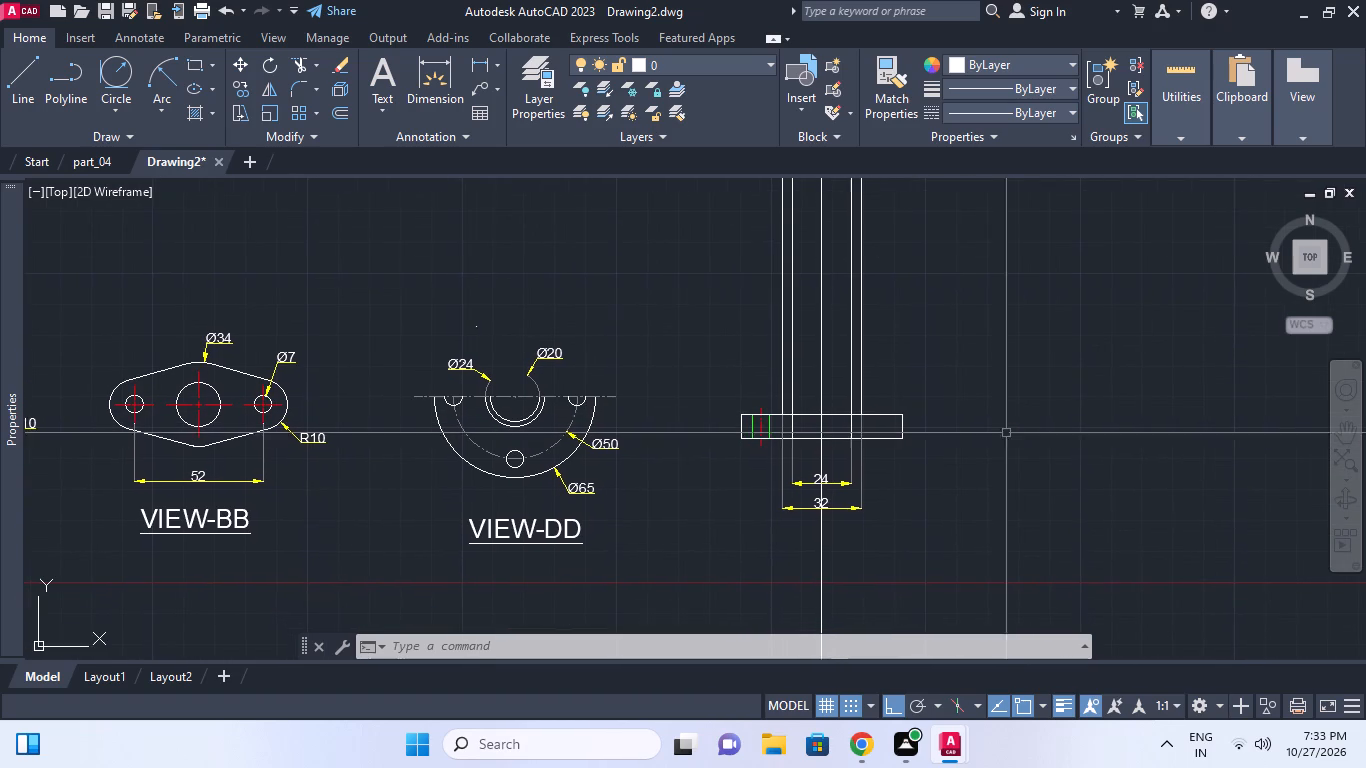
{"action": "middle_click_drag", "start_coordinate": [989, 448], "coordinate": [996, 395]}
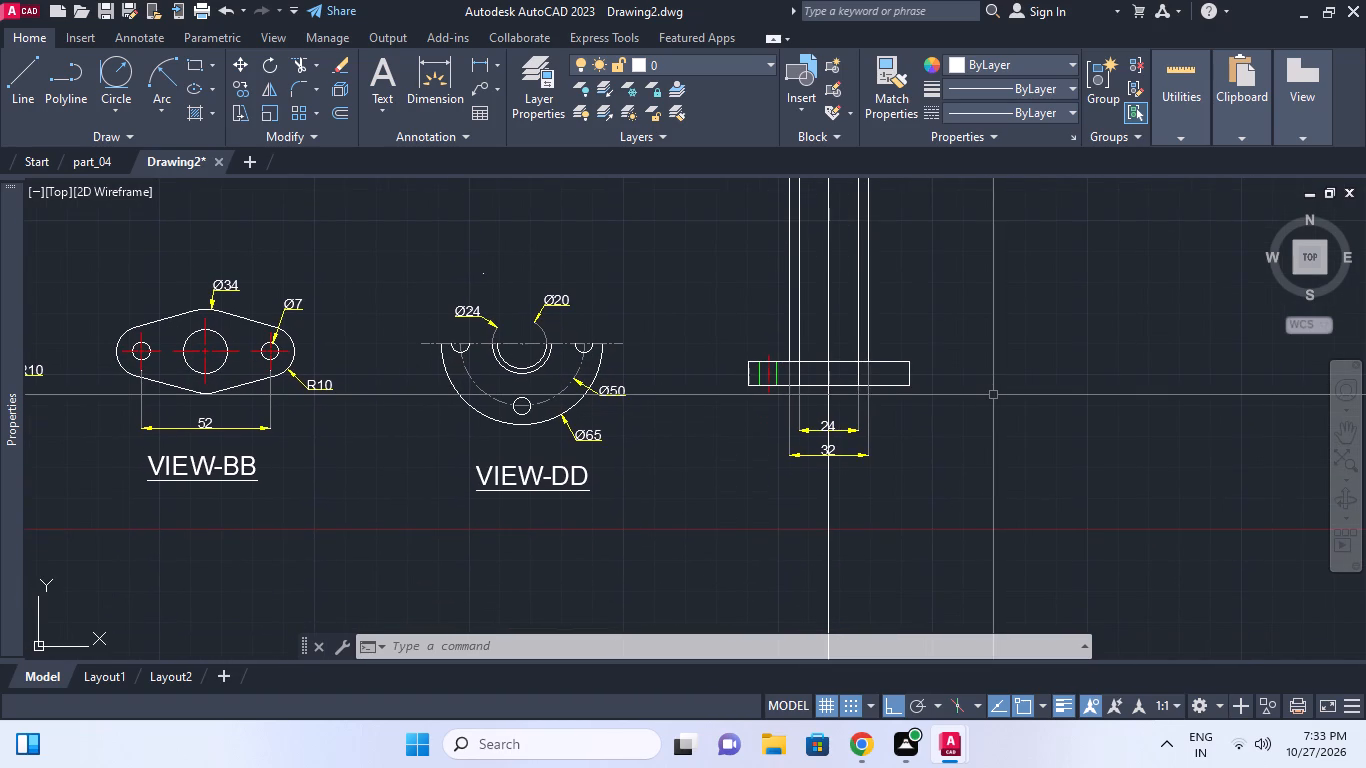
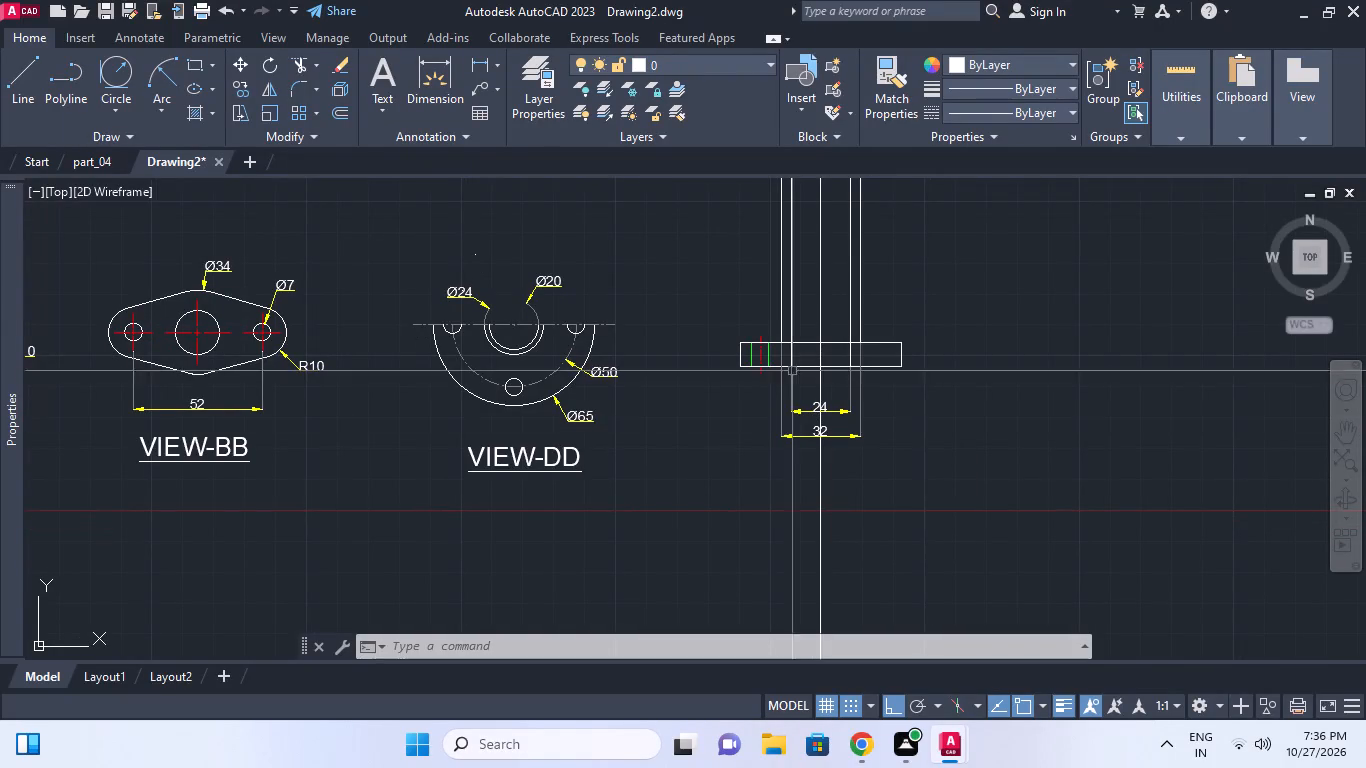
Draw a horizontal construction line through the bottom edge of the side section's flange rectangle.
{"action": "middle_click", "coordinate": [909, 393]}
{"action": "scroll", "coordinate": [904, 397], "scroll_direction": "down", "scroll_amount": 1}
{"action": "middle_click_drag", "start_coordinate": [905, 385], "coordinate": [893, 438]}
{"action": "middle_click", "coordinate": [883, 425]}
{"action": "key", "text": "Escape"}
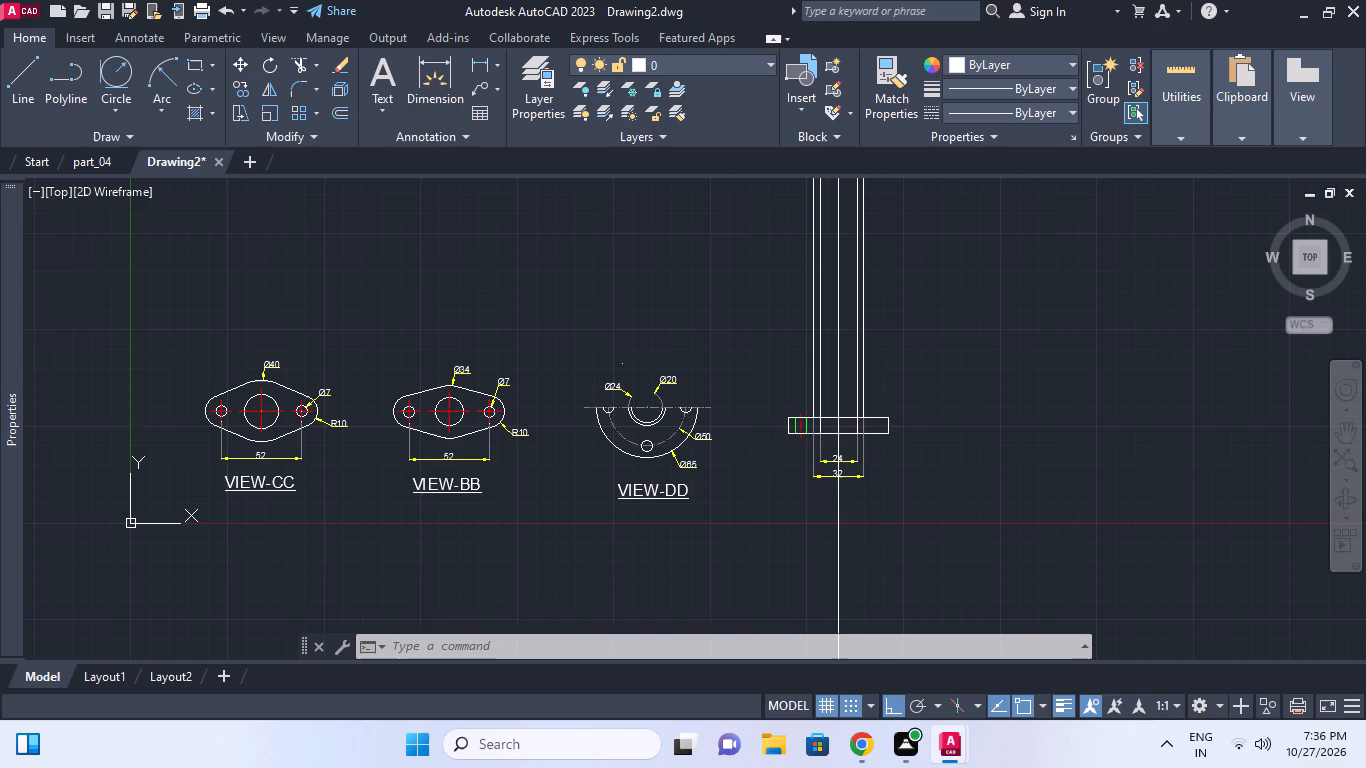
{"action": "type", "text": "XK"}
{"action": "key", "text": "Escape"}
{"action": "middle_click_drag", "start_coordinate": [893, 439], "coordinate": [891, 452]}
{"action": "scroll", "coordinate": [893, 439], "scroll_direction": "up", "scroll_amount": 2}
{"action": "type", "text": "XL H"}
{"action": "key", "text": "space"}
{"action": "left_click", "coordinate": [880, 435]}
{"action": "key", "text": "Escape"}
Offset the horizontal construction line at the flange's bottom edge 70 upward.
{"action": "middle_click_drag", "start_coordinate": [919, 419], "coordinate": [919, 455]}
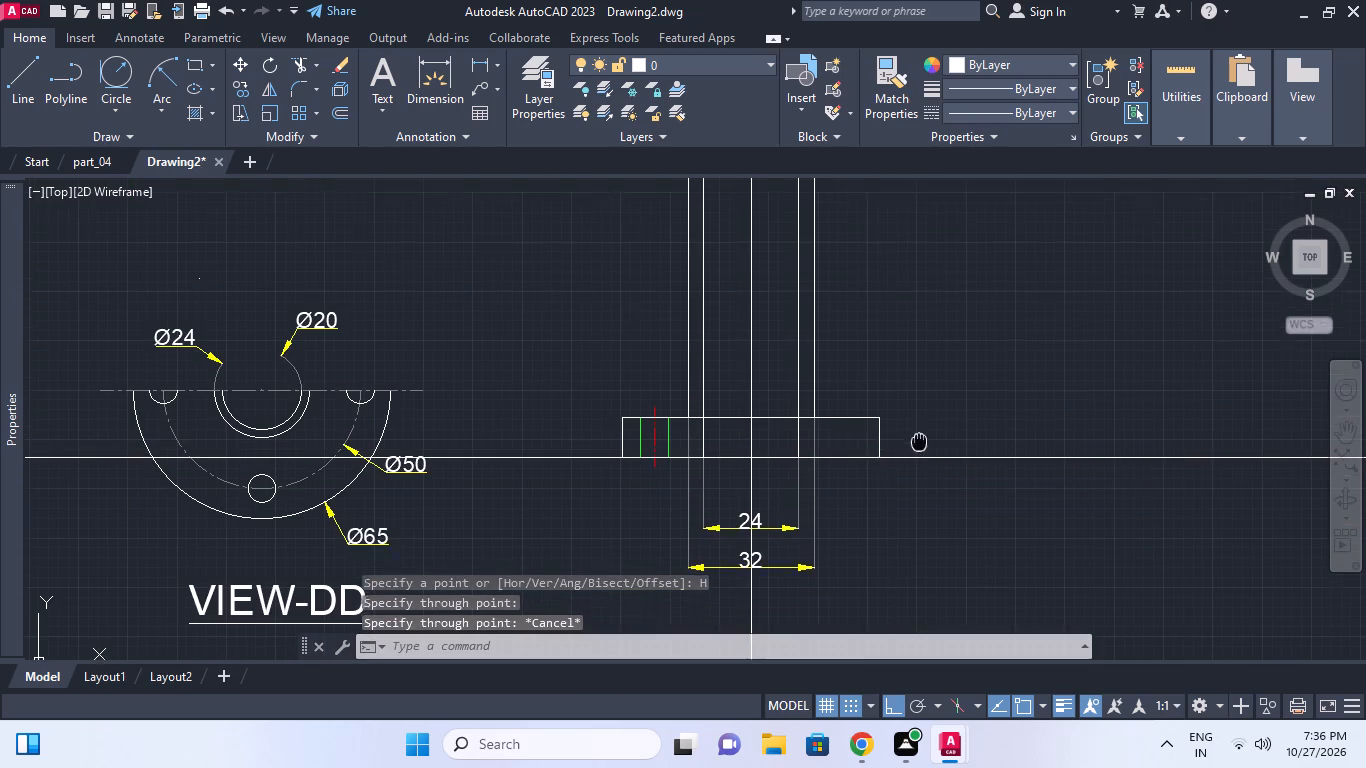
{"action": "middle_click_drag", "start_coordinate": [919, 455], "coordinate": [919, 457]}
{"action": "type", "text": "O"}
{"action": "key", "text": "space"}
{"action": "type", "text": "70"}
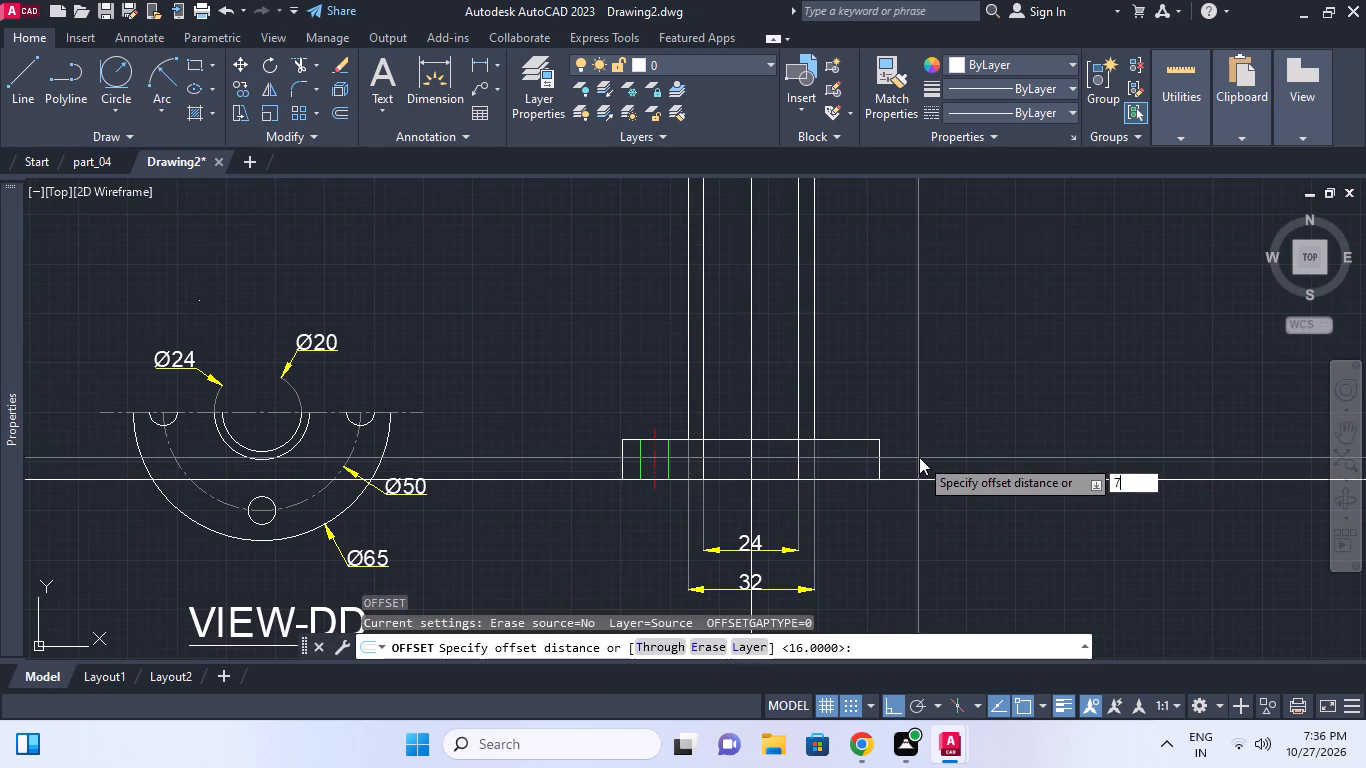
{"action": "key", "text": "Return"}
{"action": "left_click", "coordinate": [922, 477]}
{"action": "left_click", "coordinate": [931, 359]}
Offset the construction line at the flange's bottom edge another time, 118 upward.
{"action": "middle_click_drag", "start_coordinate": [919, 286], "coordinate": [895, 422]}
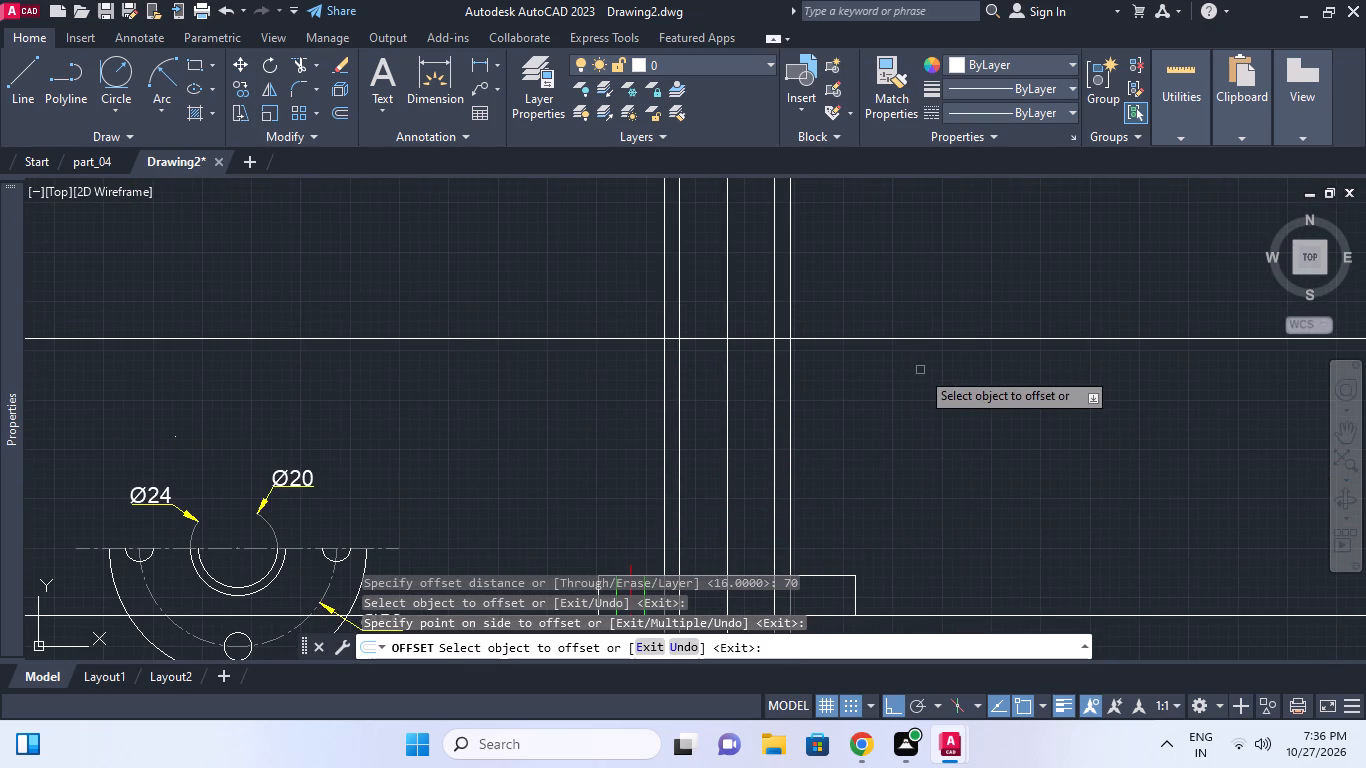
{"action": "scroll", "coordinate": [940, 457], "scroll_direction": "down", "scroll_amount": 1}
{"action": "middle_click_drag", "start_coordinate": [931, 452], "coordinate": [908, 439]}
{"action": "left_click", "coordinate": [964, 547]}
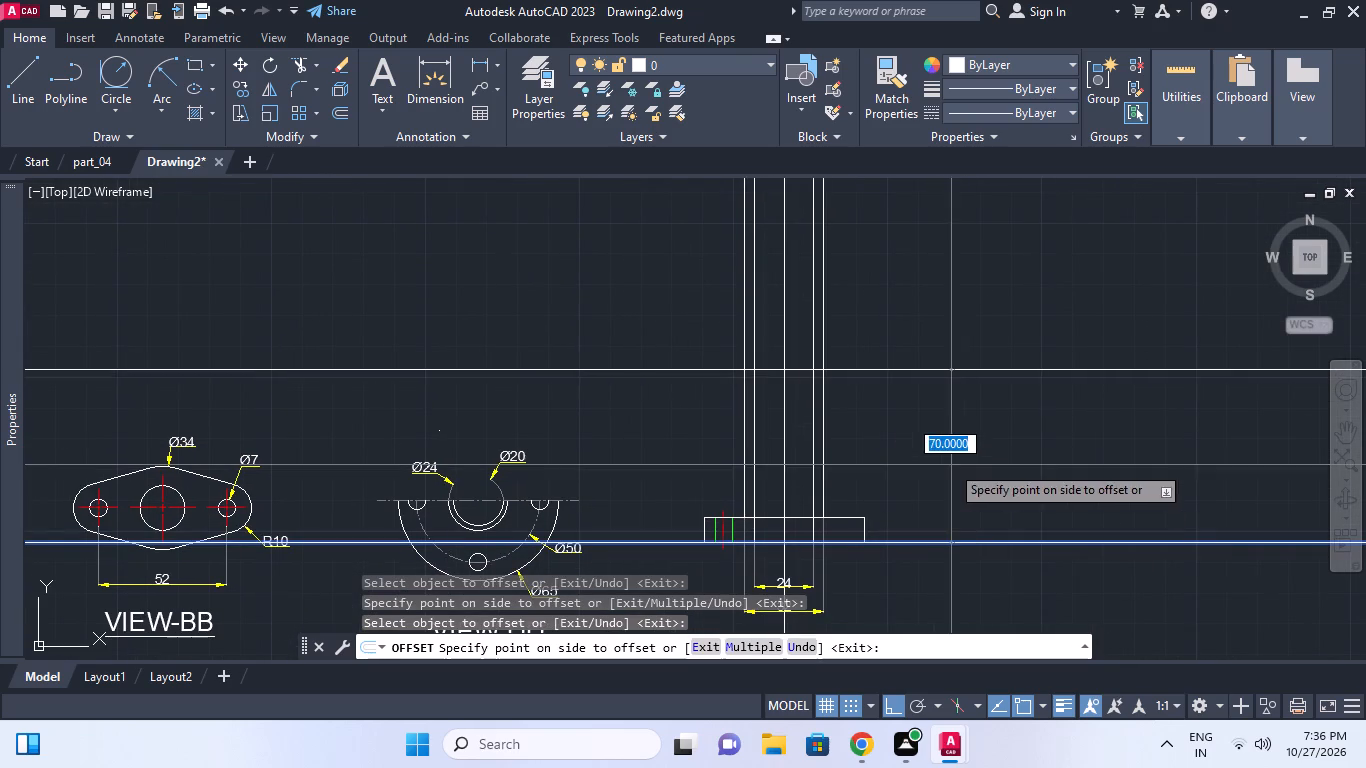
{"action": "type", "text": "118"}
{"action": "key", "text": "Return"}
{"action": "scroll", "coordinate": [947, 423], "scroll_direction": "down", "scroll_amount": 1}
{"action": "middle_click_drag", "start_coordinate": [947, 447], "coordinate": [946, 465]}
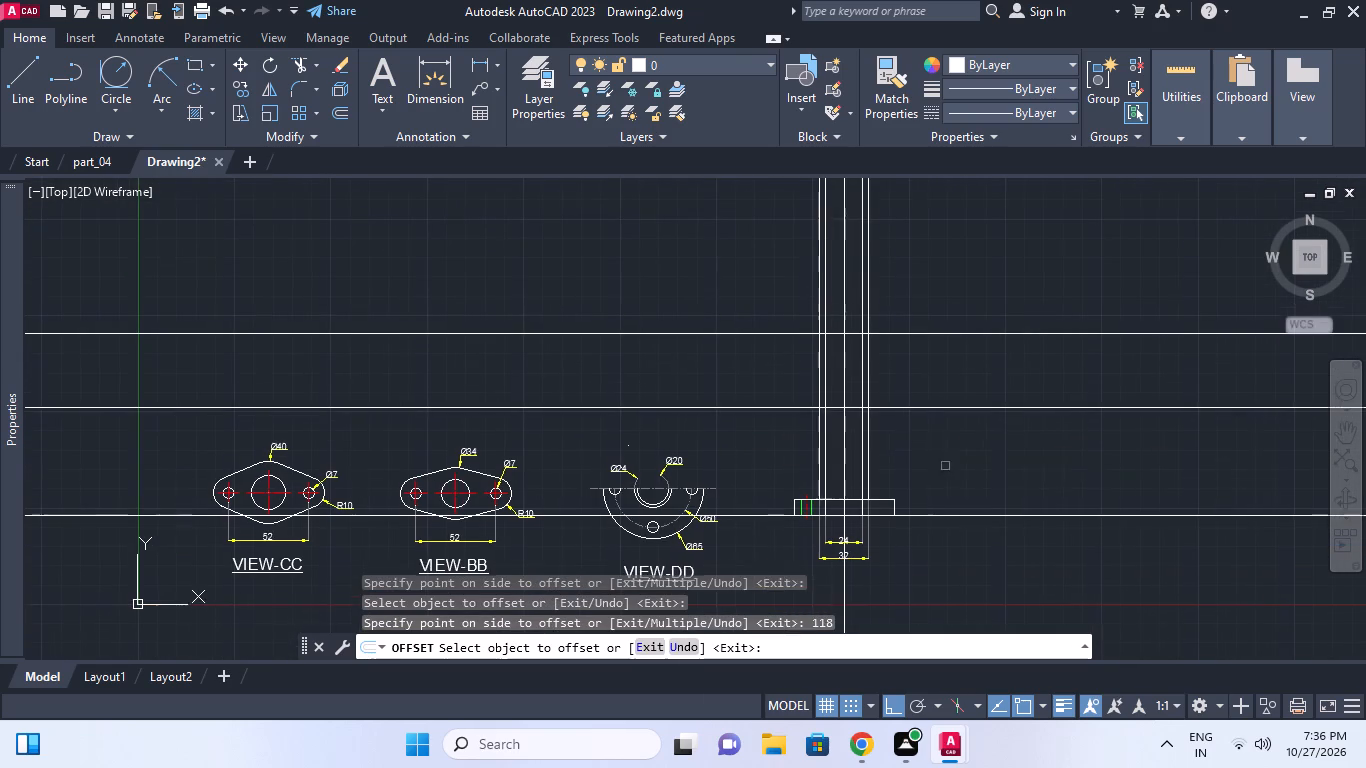
{"action": "key", "text": "Escape"}
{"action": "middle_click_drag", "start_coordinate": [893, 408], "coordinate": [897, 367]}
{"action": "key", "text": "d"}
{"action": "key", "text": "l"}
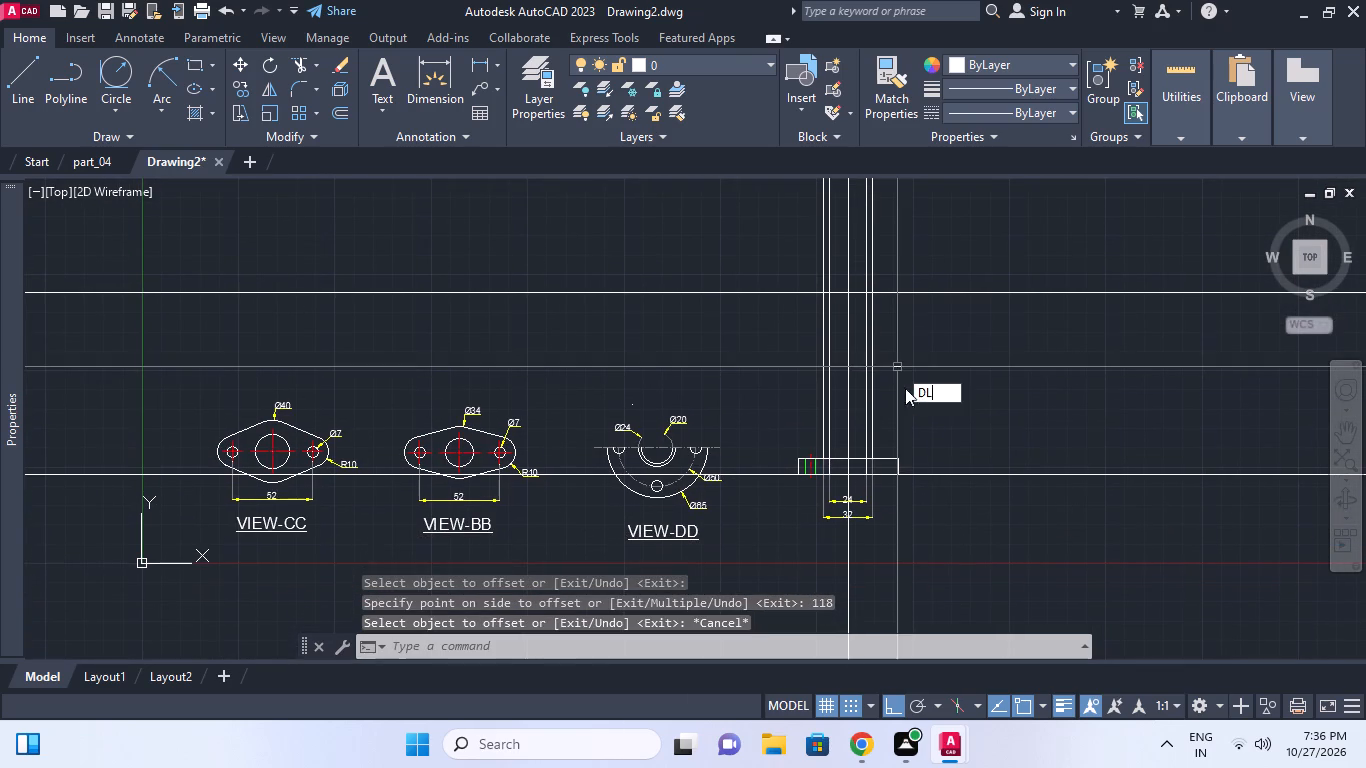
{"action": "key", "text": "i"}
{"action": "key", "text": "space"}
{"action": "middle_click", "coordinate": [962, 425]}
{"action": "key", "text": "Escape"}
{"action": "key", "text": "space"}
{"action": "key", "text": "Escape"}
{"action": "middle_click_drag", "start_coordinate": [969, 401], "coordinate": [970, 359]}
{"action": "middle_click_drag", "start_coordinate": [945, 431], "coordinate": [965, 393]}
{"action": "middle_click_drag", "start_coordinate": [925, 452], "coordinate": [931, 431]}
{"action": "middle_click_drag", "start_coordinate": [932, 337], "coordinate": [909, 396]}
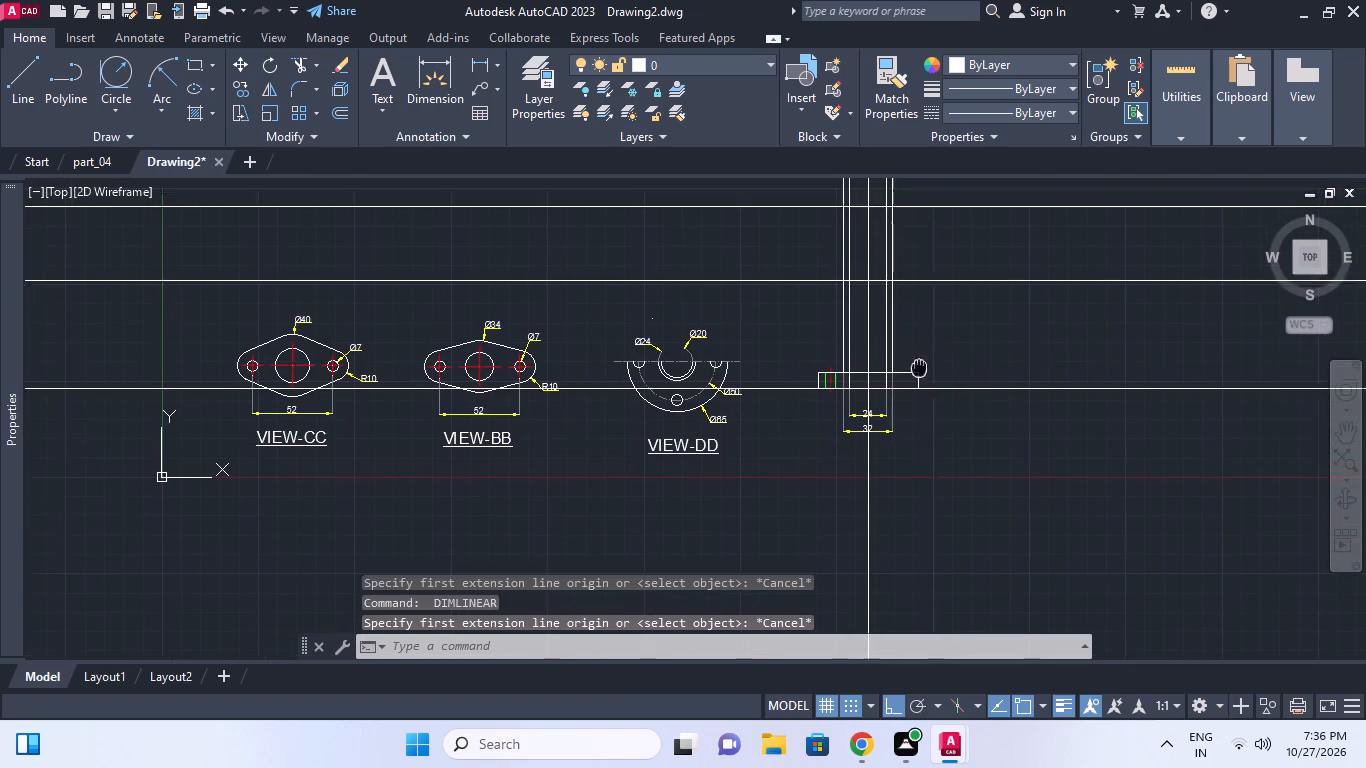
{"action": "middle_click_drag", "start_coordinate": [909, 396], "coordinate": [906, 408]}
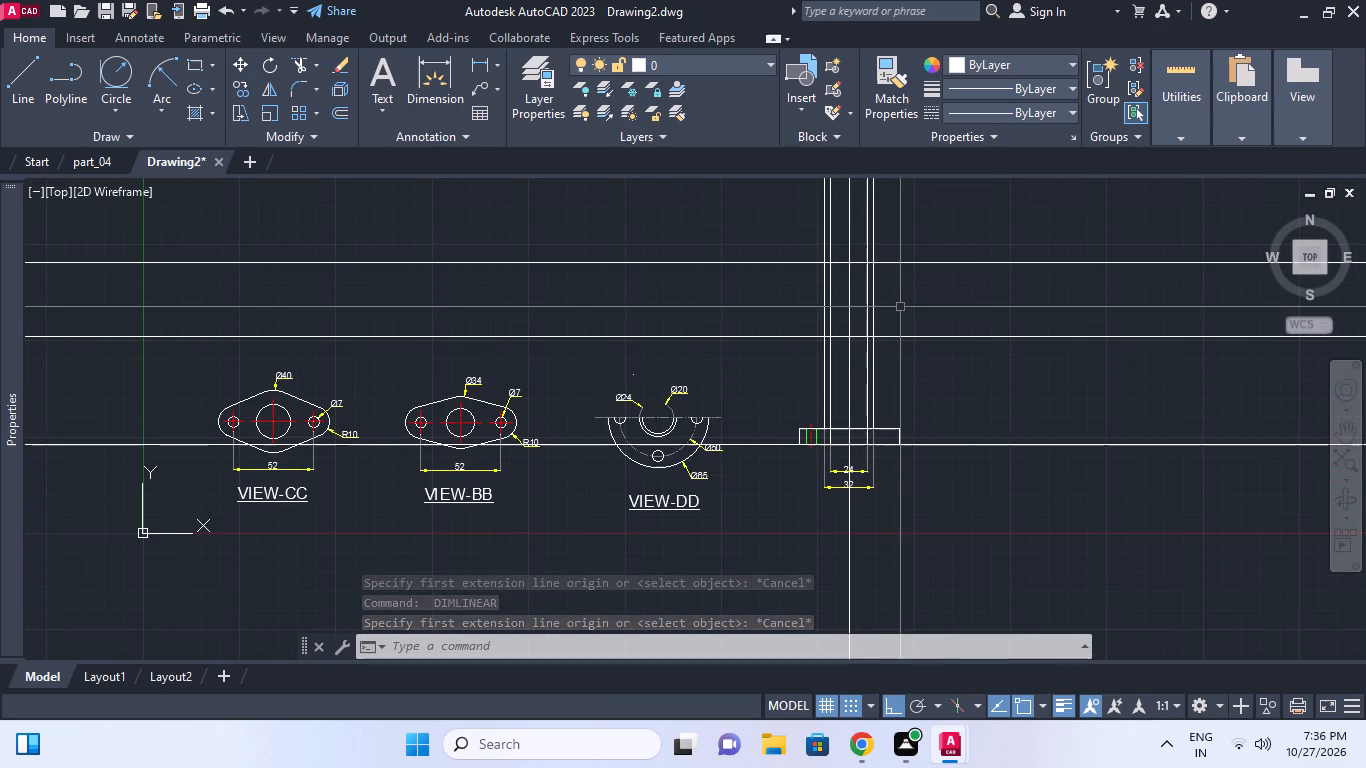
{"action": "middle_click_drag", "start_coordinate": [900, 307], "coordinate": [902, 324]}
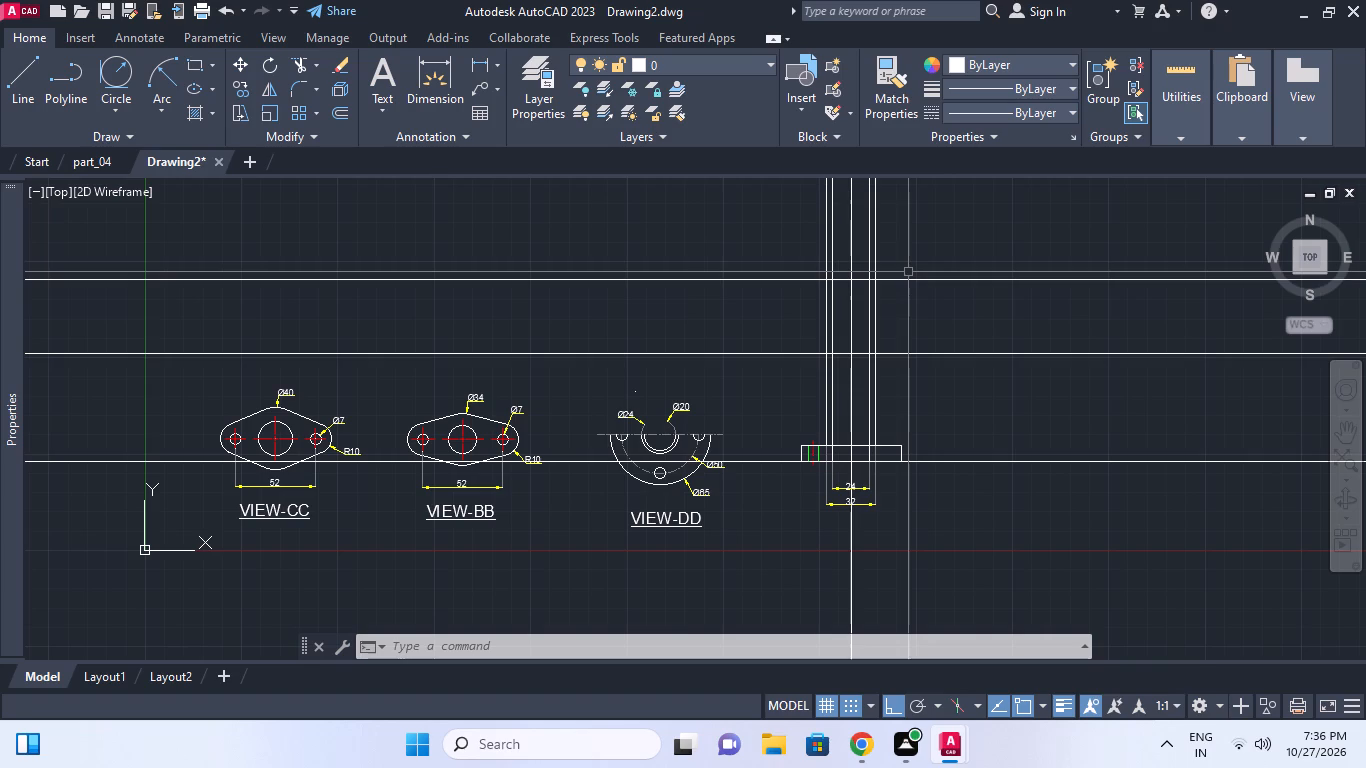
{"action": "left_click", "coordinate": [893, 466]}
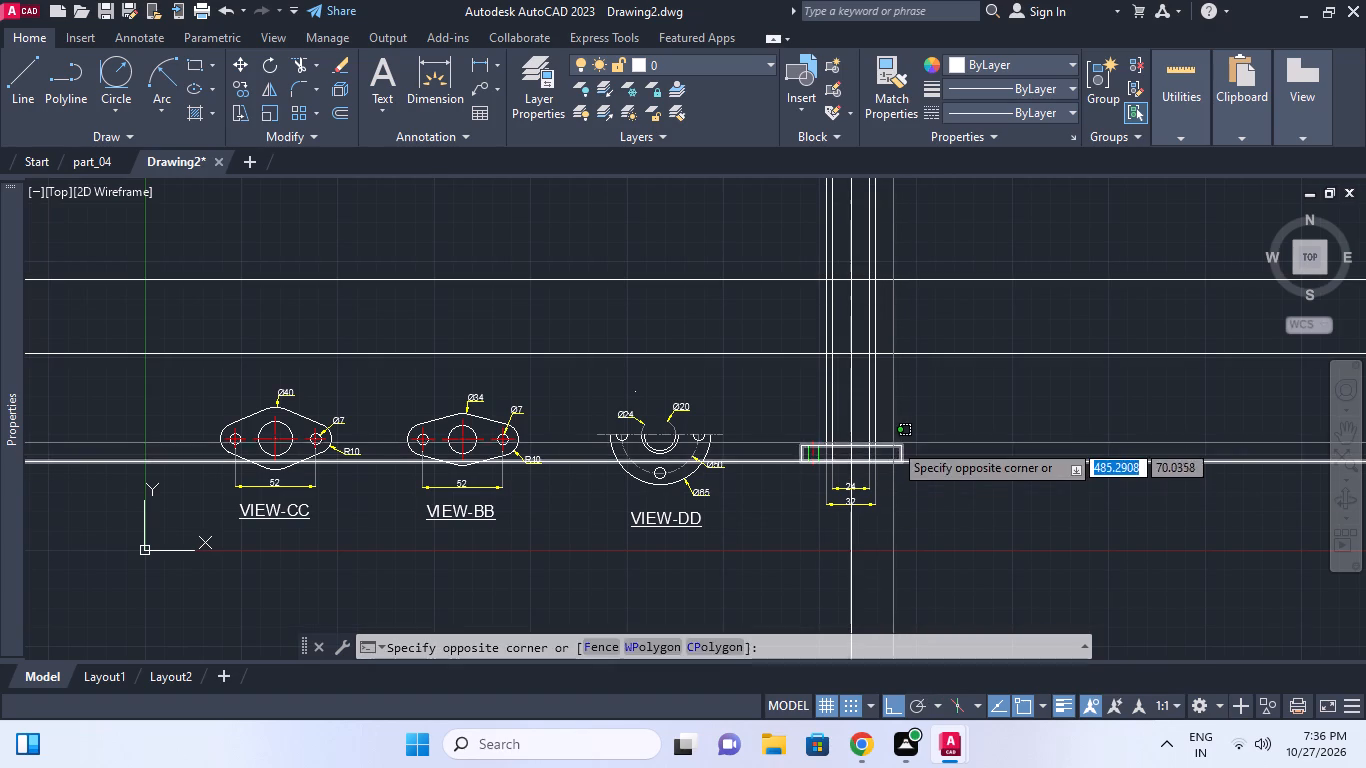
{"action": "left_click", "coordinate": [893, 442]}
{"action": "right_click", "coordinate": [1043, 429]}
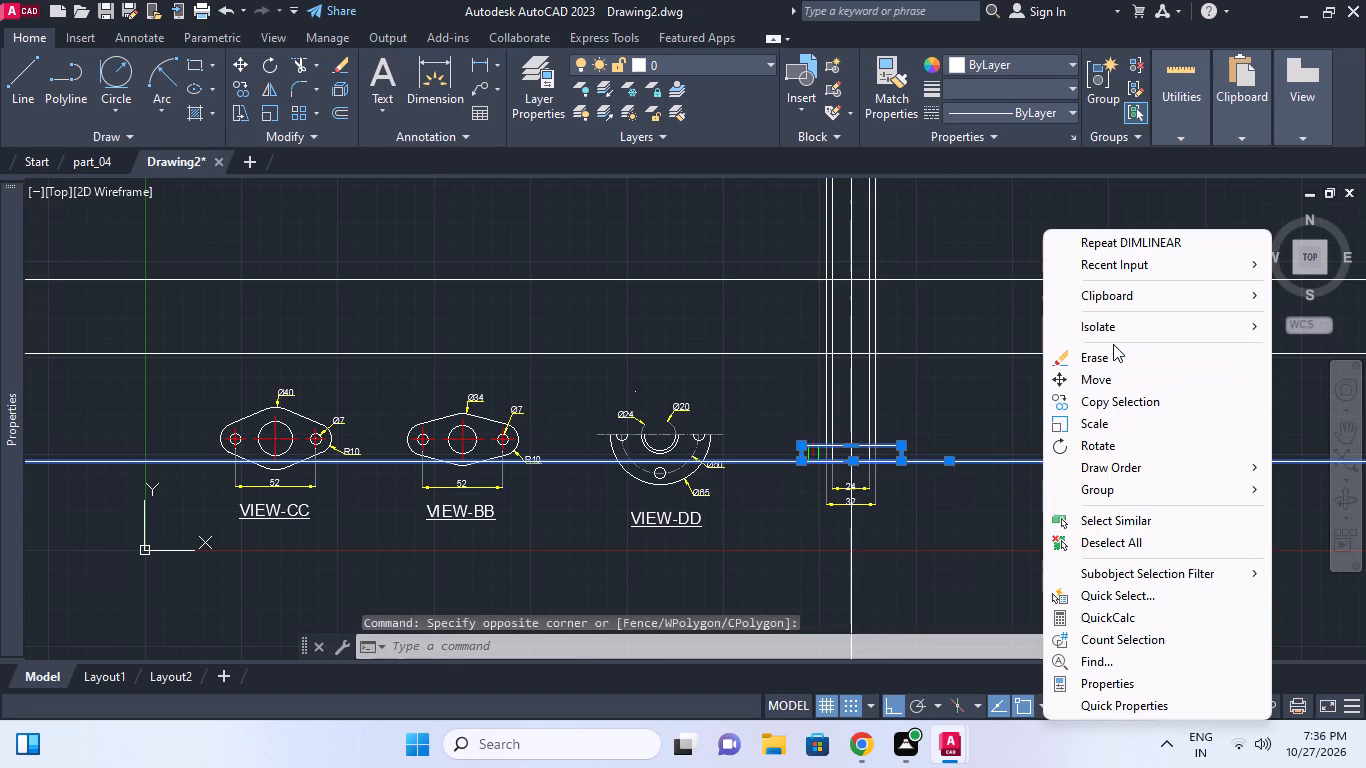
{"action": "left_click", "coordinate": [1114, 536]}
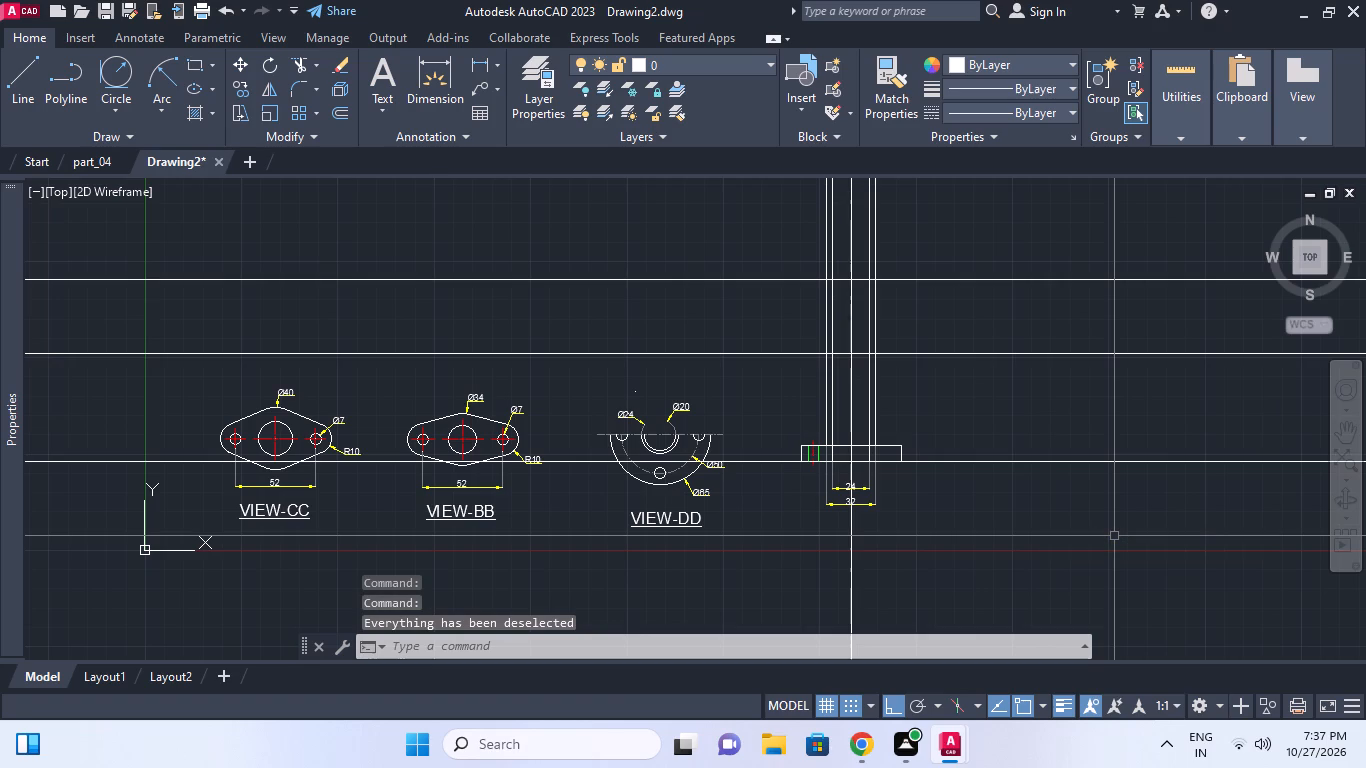
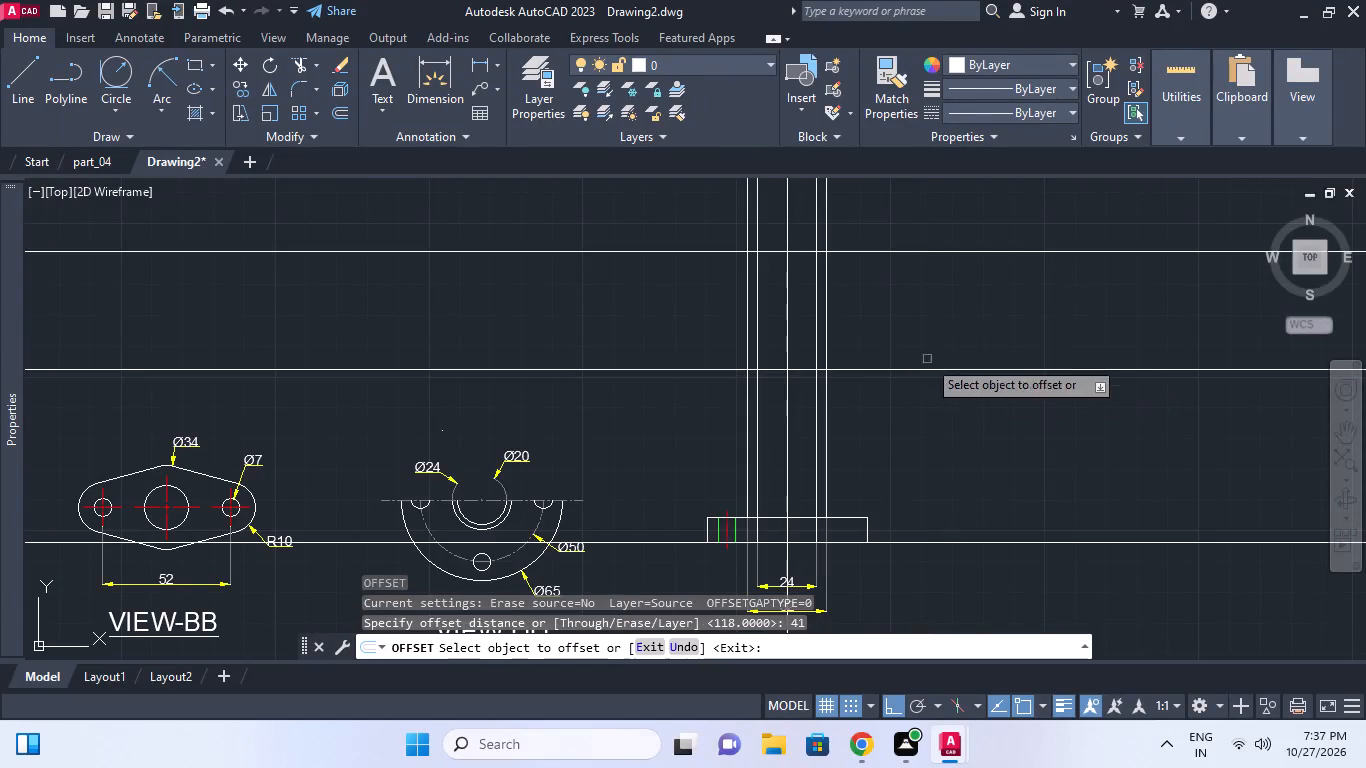
Offset the uppermost horizontal construction line of the side section 41 downward.
{"action": "left_click", "coordinate": [933, 252]}
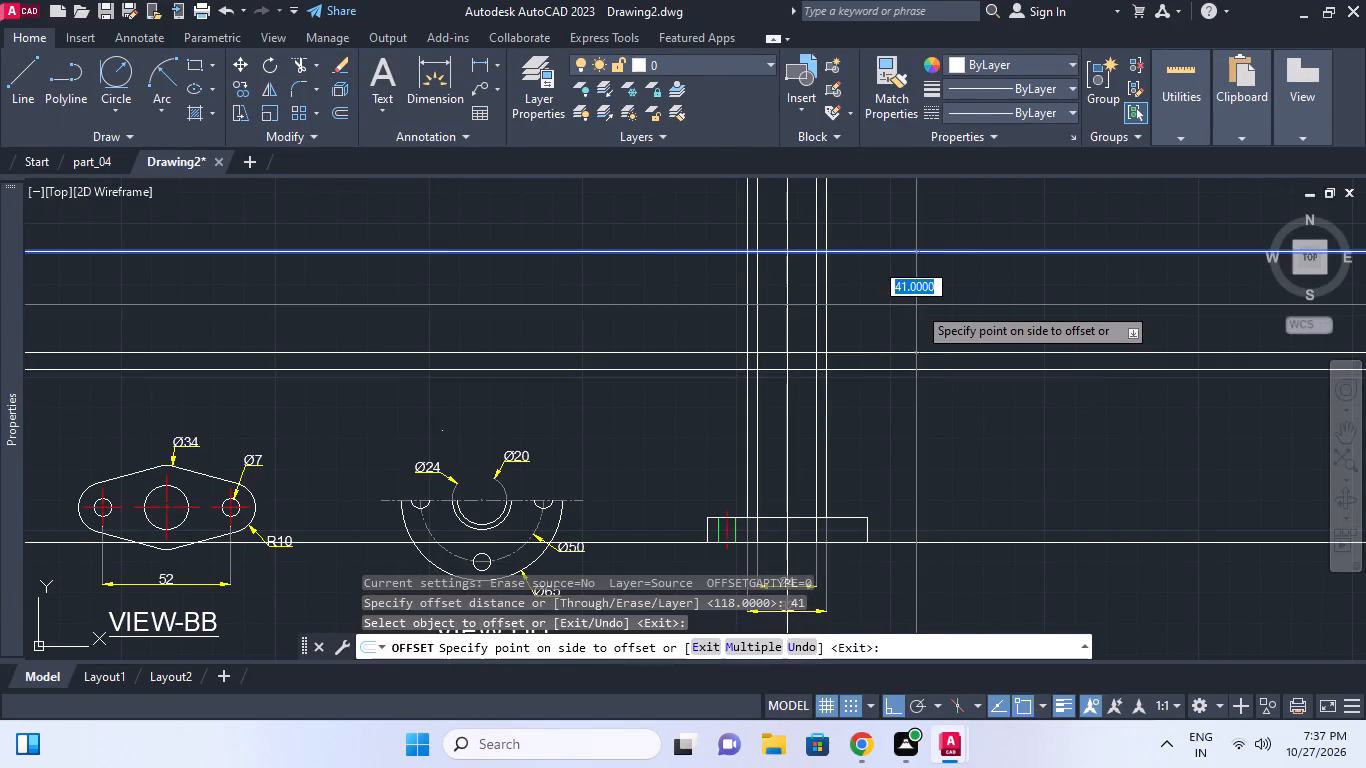
{"action": "left_click", "coordinate": [917, 308]}
{"action": "key", "text": "Escape"}
{"action": "scroll", "coordinate": [752, 364], "scroll_direction": "up", "scroll_amount": 1}
{"action": "middle_click", "coordinate": [752, 364]}
{"action": "key", "text": "Escape"}
{"action": "key", "text": "Escape"}
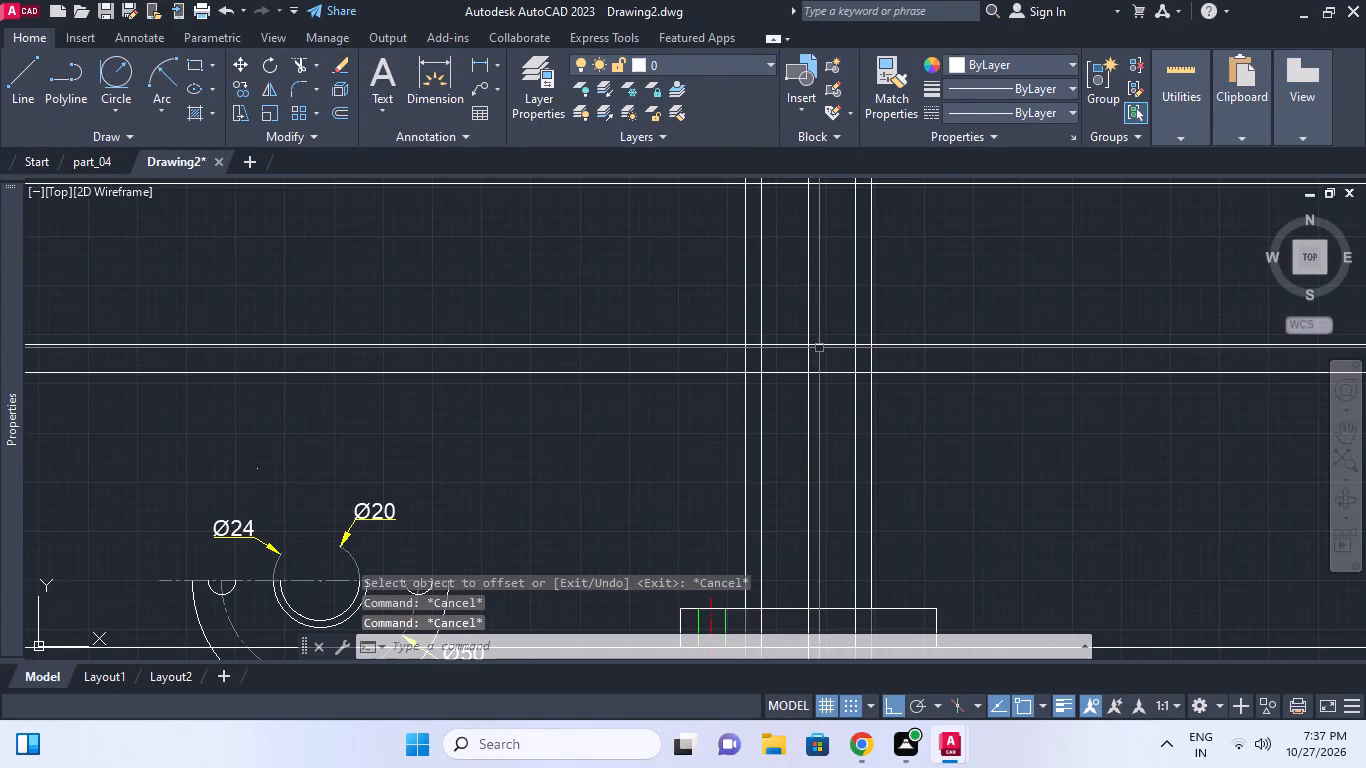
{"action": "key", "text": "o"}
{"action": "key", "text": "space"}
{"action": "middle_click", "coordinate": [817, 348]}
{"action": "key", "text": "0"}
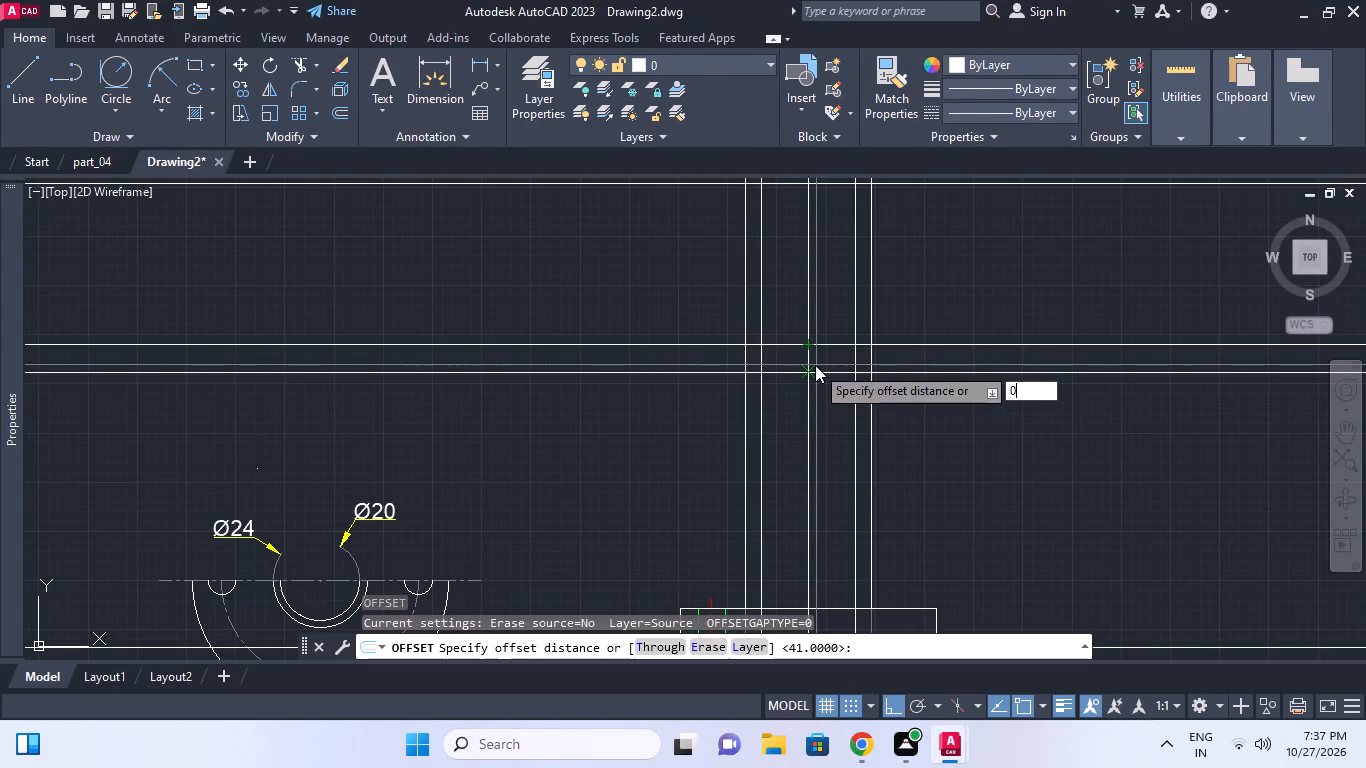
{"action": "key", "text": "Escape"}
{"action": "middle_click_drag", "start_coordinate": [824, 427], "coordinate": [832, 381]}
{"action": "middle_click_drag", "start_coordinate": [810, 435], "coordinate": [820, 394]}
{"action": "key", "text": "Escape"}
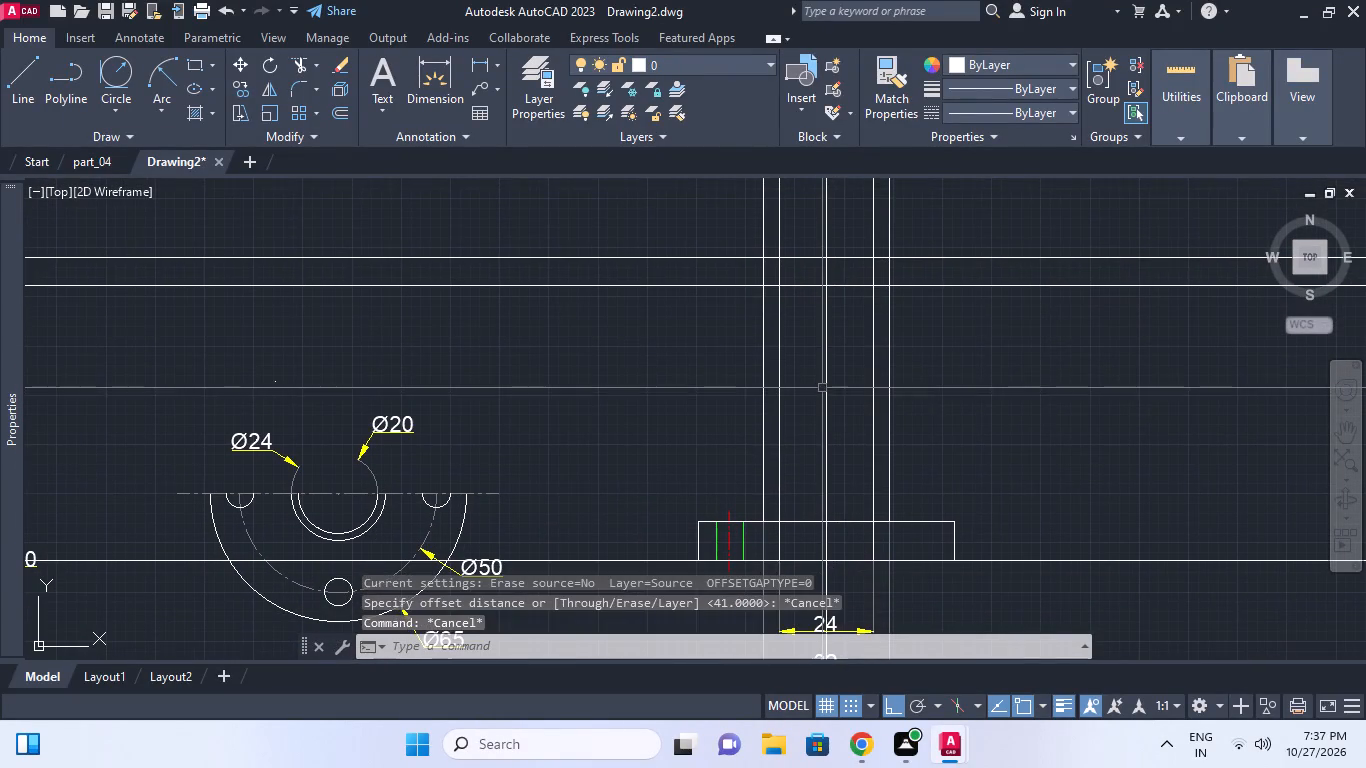
Offset the side section's vertical centre line 10 to both sides.
{"action": "key", "text": "o"}
{"action": "key", "text": "space"}
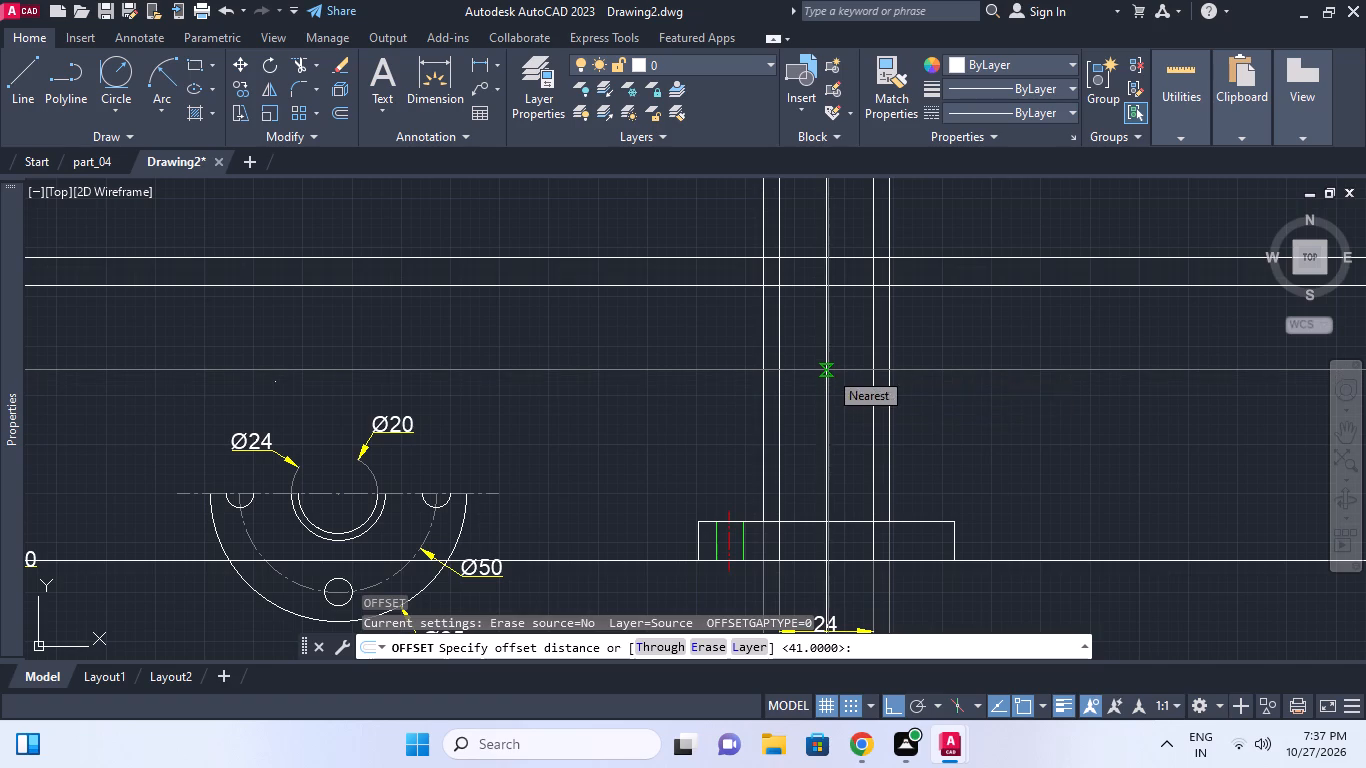
{"action": "type", "text": "10"}
{"action": "key", "text": "Return"}
{"action": "left_click", "coordinate": [825, 377]}
{"action": "left_click", "coordinate": [805, 362]}
{"action": "left_click", "coordinate": [826, 313]}
{"action": "left_click", "coordinate": [840, 296]}
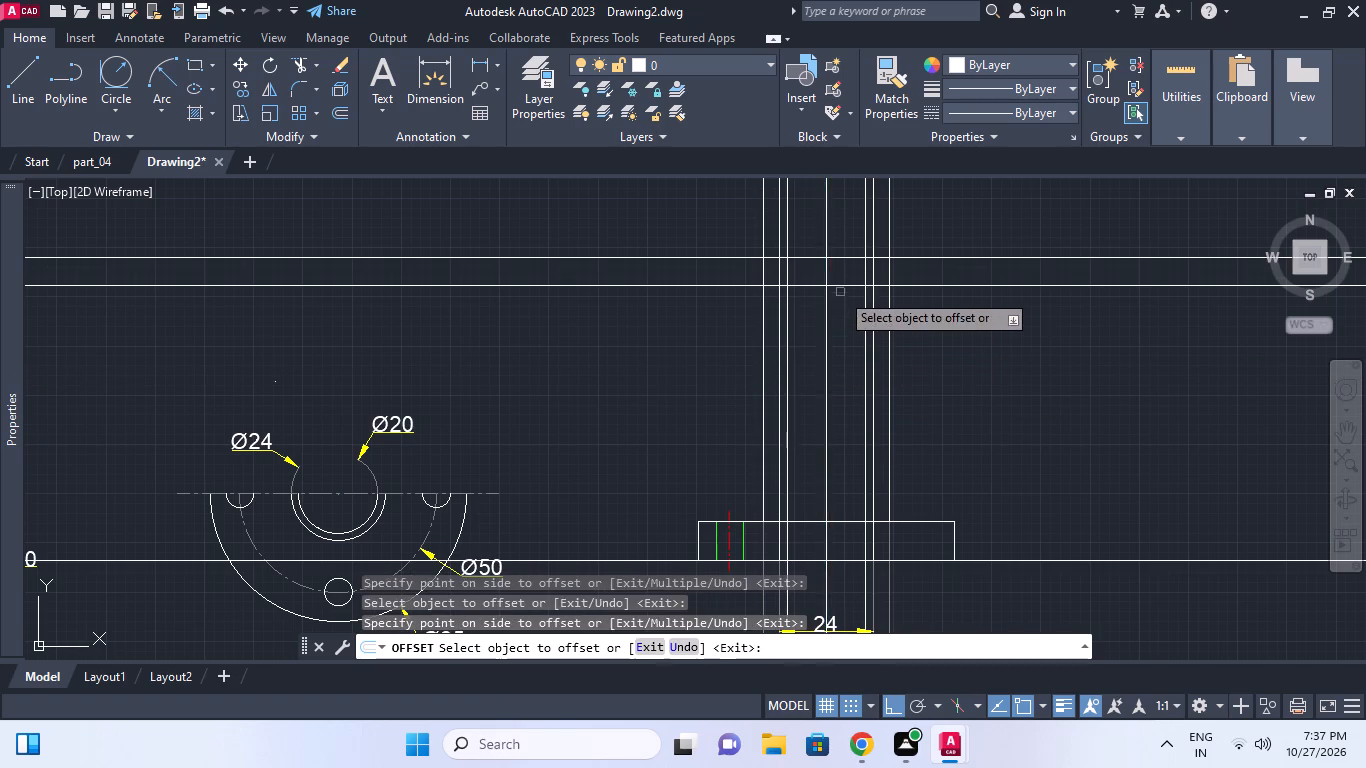
{"action": "key", "text": "Escape"}
Regenerate the drawing display.
{"action": "middle_click", "coordinate": [811, 260]}
{"action": "scroll", "coordinate": [811, 260], "scroll_direction": "up", "scroll_amount": 2}
{"action": "type", "text": "RE"}
{"action": "key", "text": "space"}
{"action": "key", "text": "Escape"}
{"action": "key", "text": "space"}
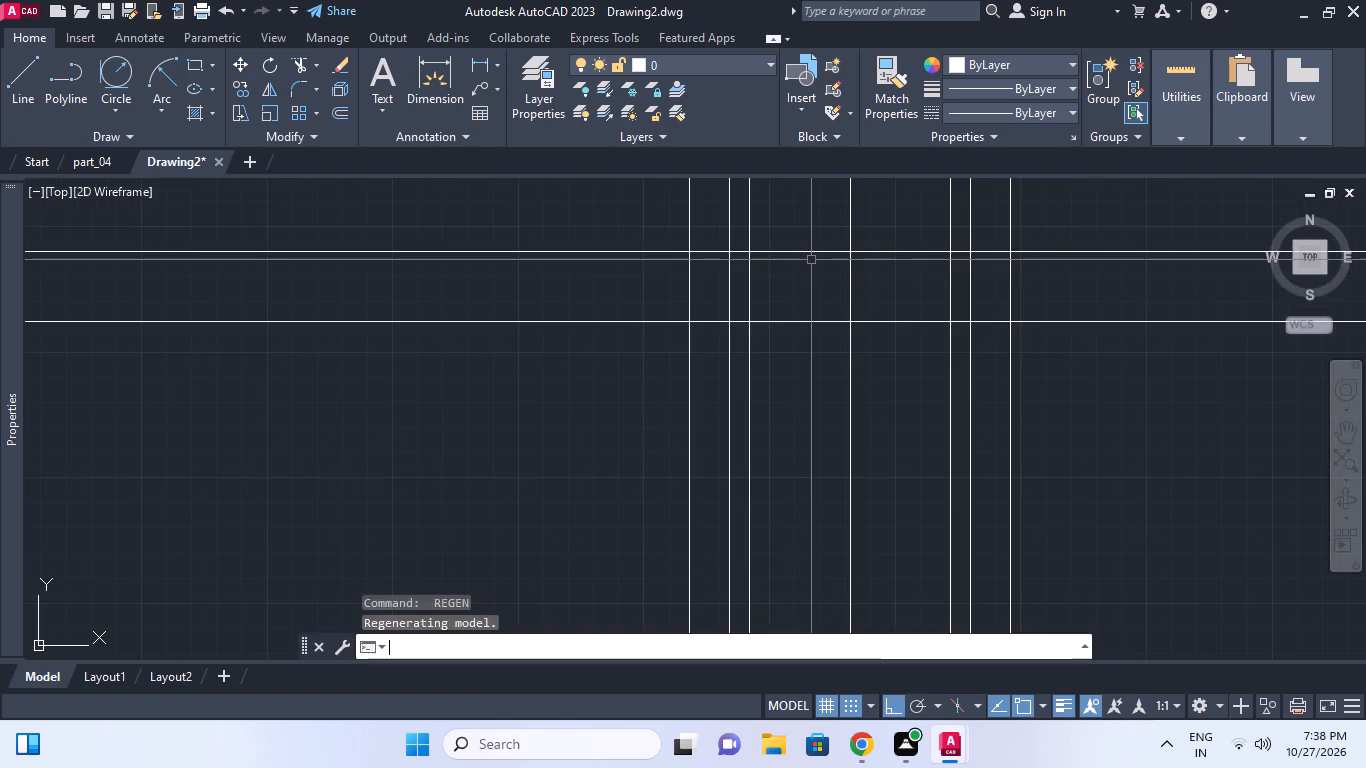
Trim the two vertical lines 10 from the centre line to the stretch between the two closely spaced horizontal construction lines.
{"action": "type", "text": "TR"}
{"action": "key", "text": "space"}
{"action": "left_click", "coordinate": [809, 258]}
{"action": "left_click", "coordinate": [806, 251]}
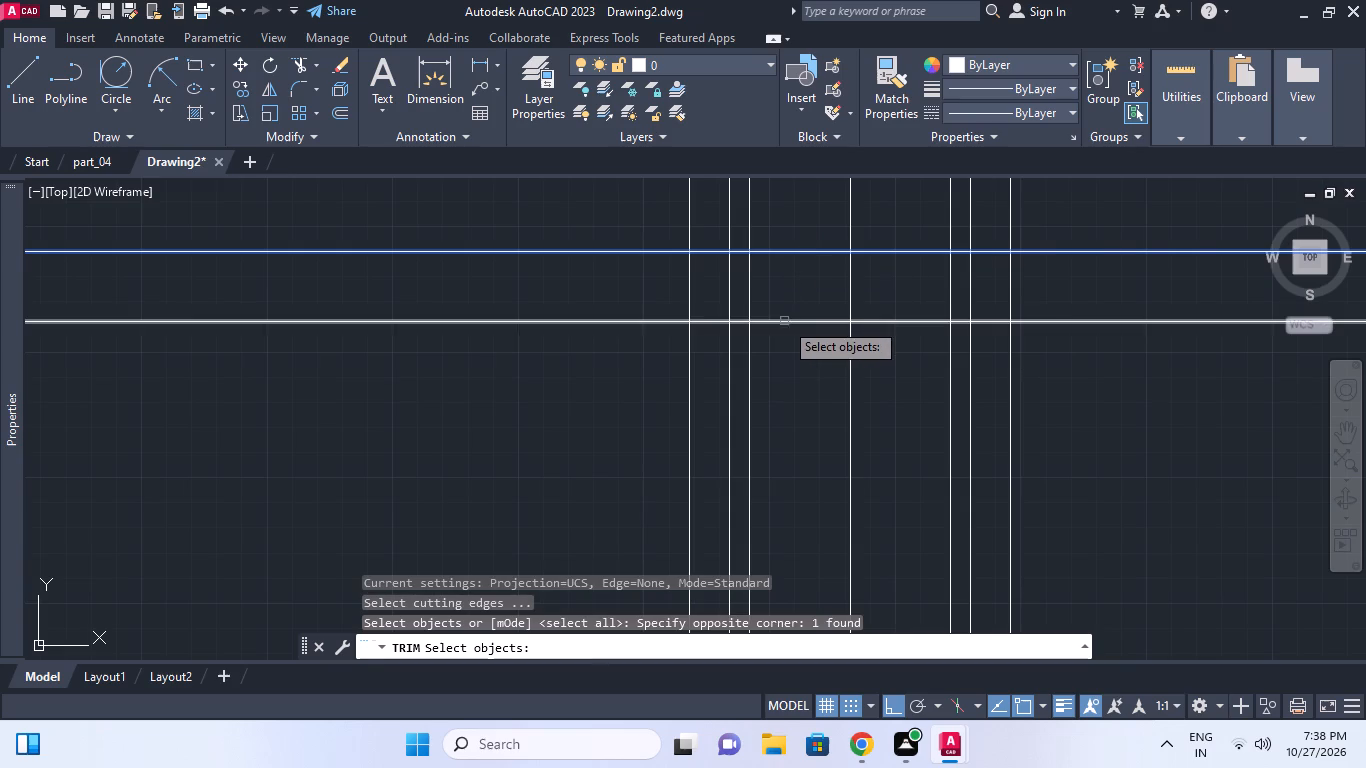
{"action": "left_click", "coordinate": [784, 321]}
{"action": "key", "text": "space"}
{"action": "left_click", "coordinate": [754, 236]}
{"action": "left_click", "coordinate": [749, 235]}
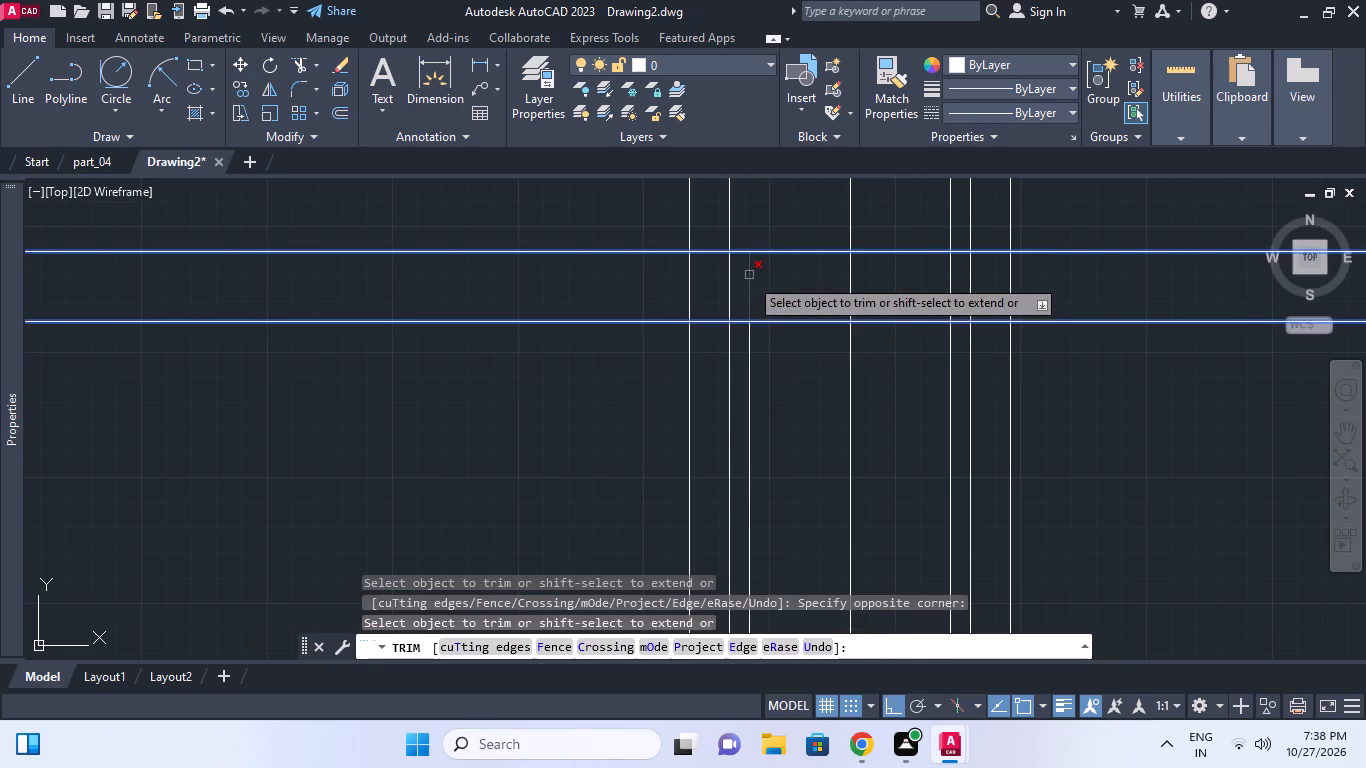
{"action": "left_click", "coordinate": [751, 344]}
{"action": "left_click", "coordinate": [953, 352]}
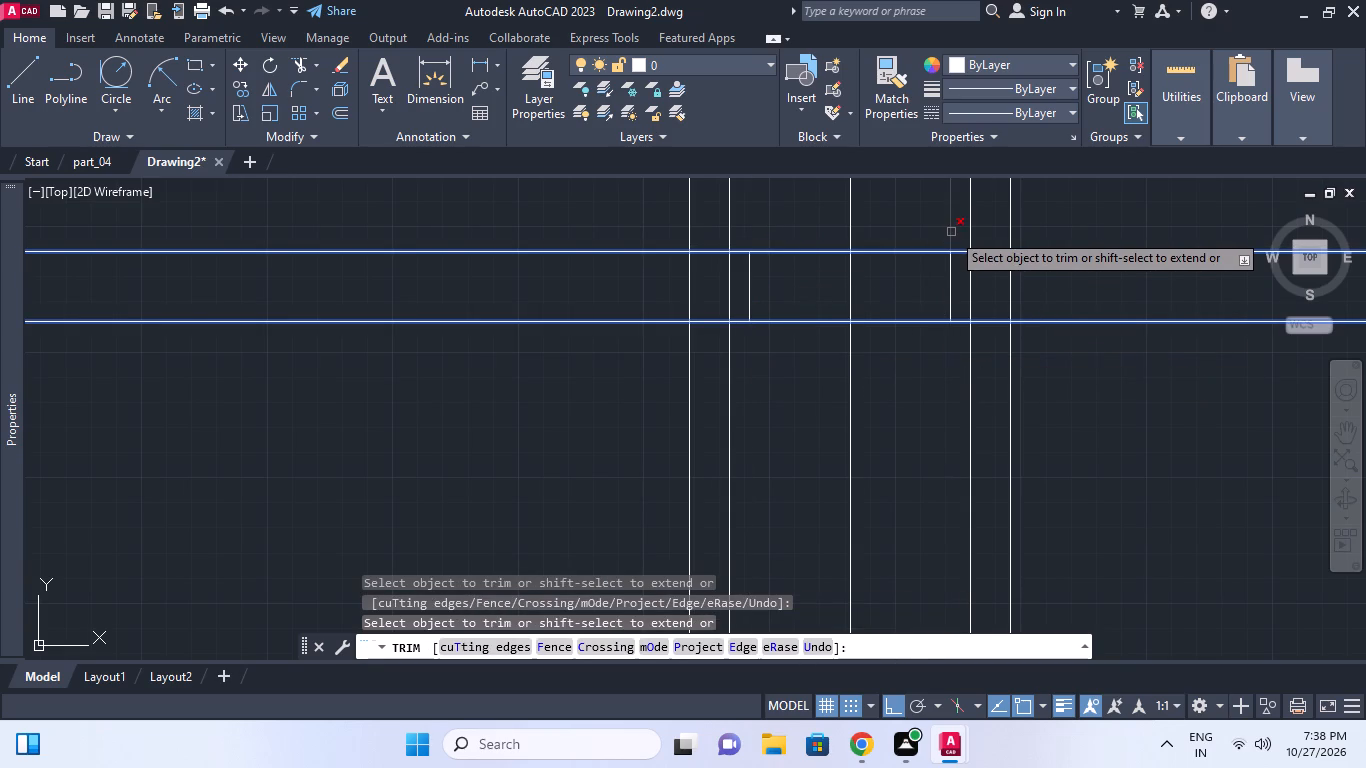
{"action": "left_click", "coordinate": [951, 232]}
{"action": "key", "text": "Escape"}
{"action": "key", "text": "Escape"}
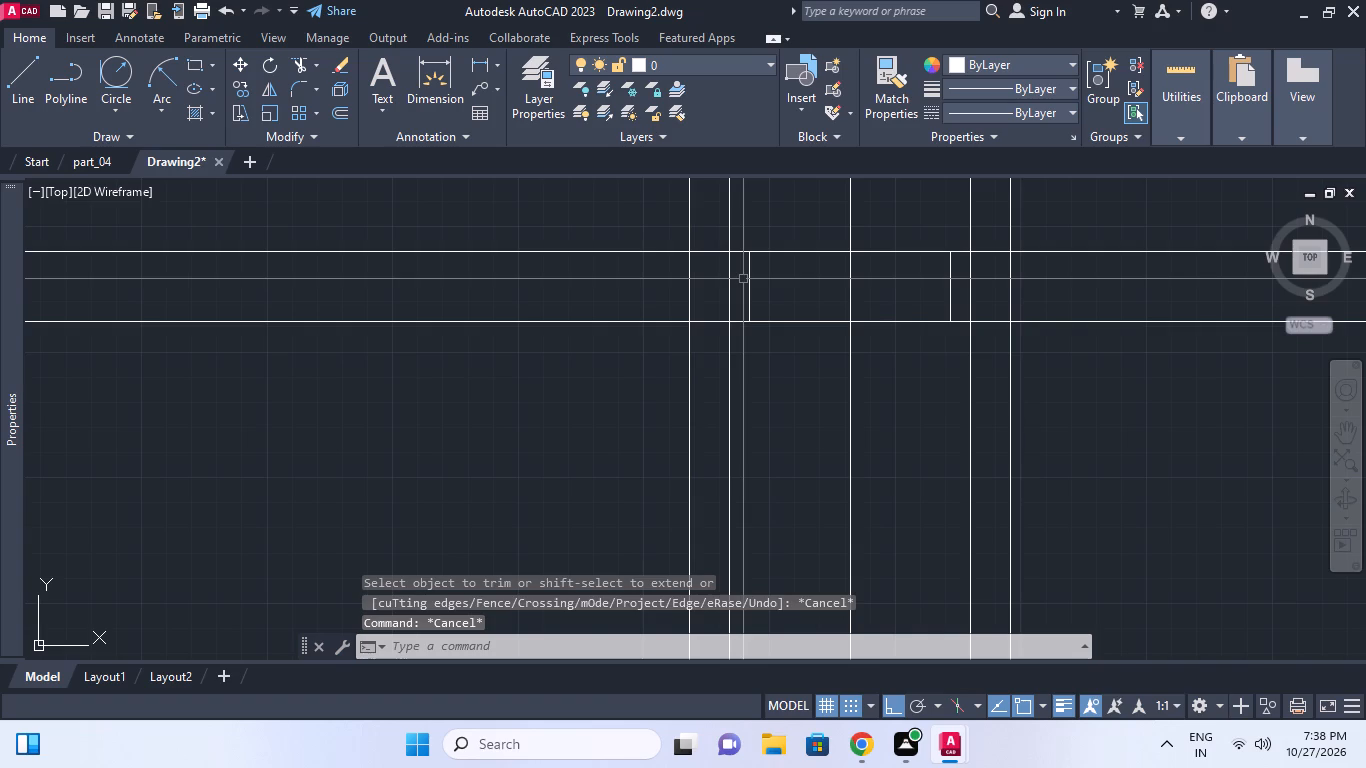
Trim the upper of the two closely spaced horizontal lines to the width between the two short vertical lines.
{"action": "type", "text": "TR"}
{"action": "key", "text": "space"}
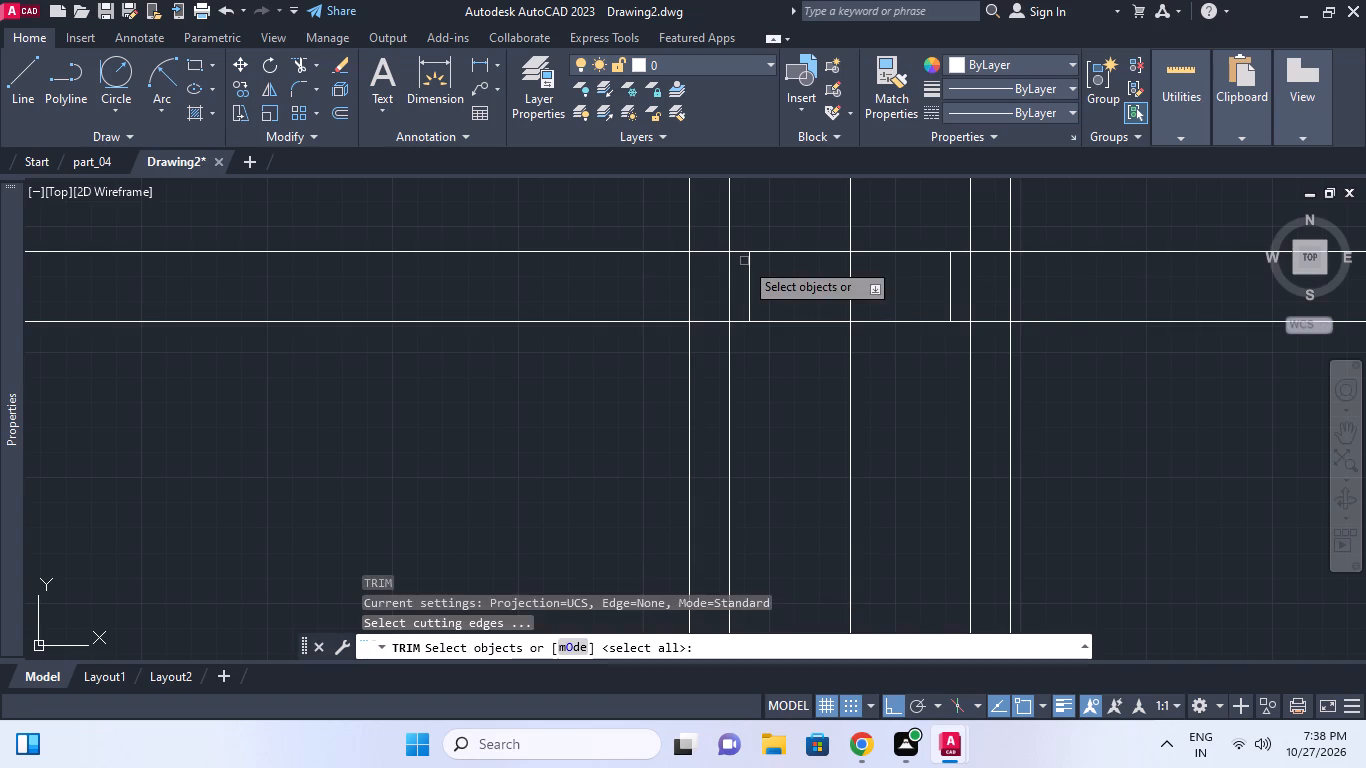
{"action": "left_click", "coordinate": [753, 262]}
{"action": "left_click", "coordinate": [948, 267]}
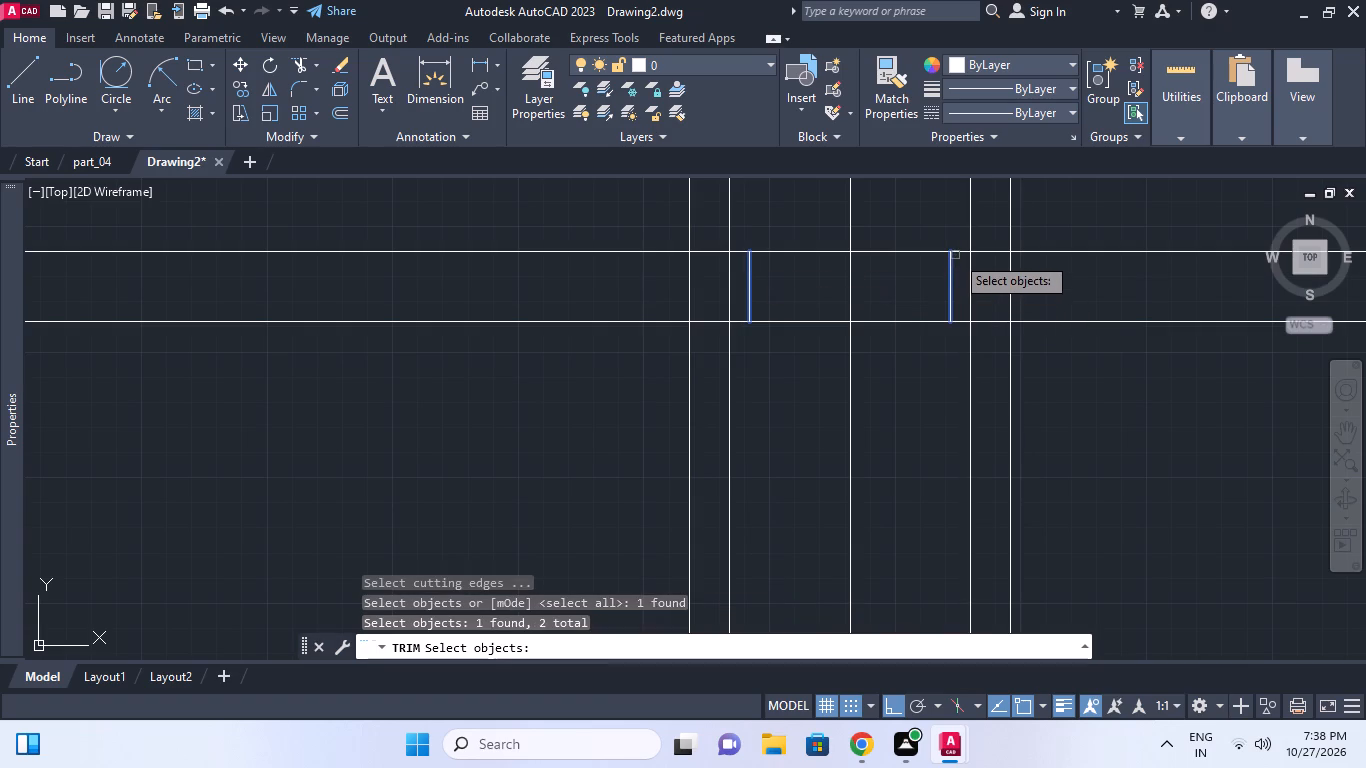
{"action": "key", "text": "space"}
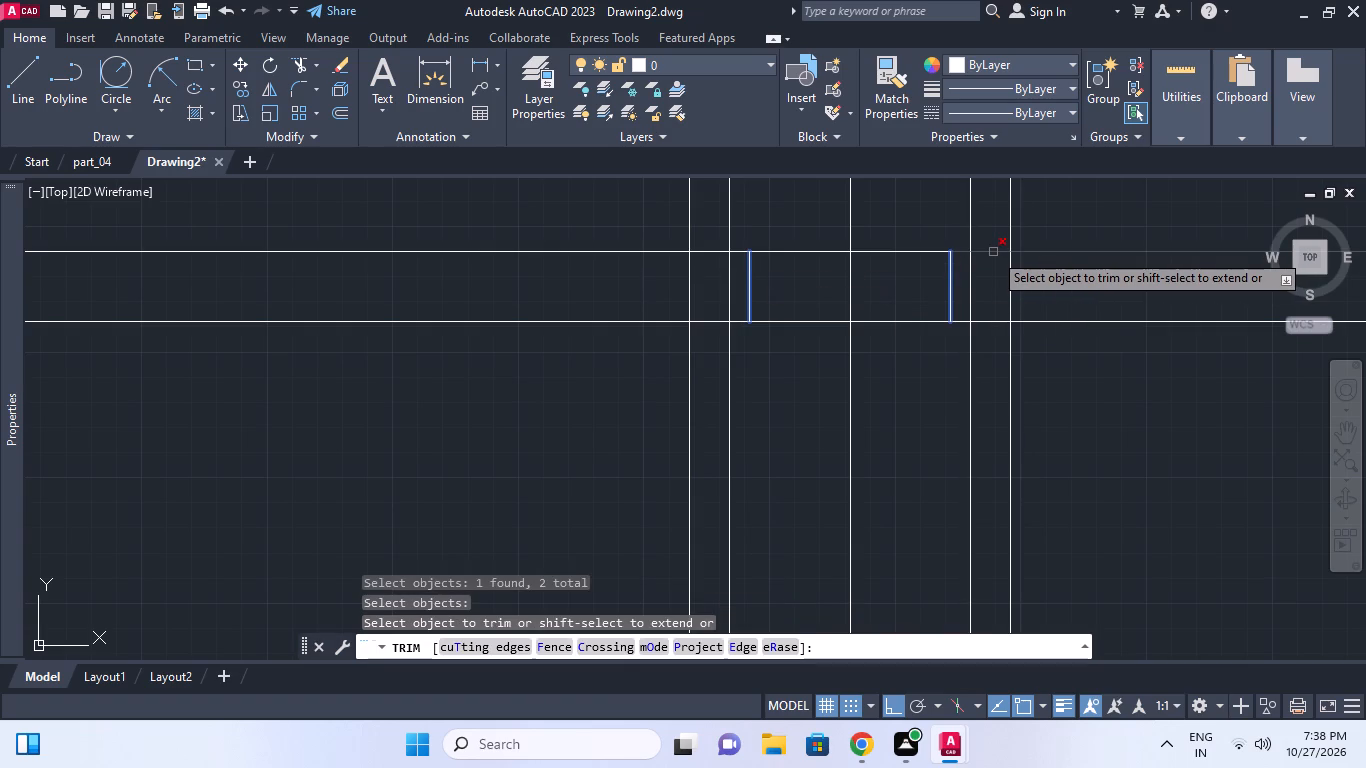
{"action": "left_click", "coordinate": [993, 252]}
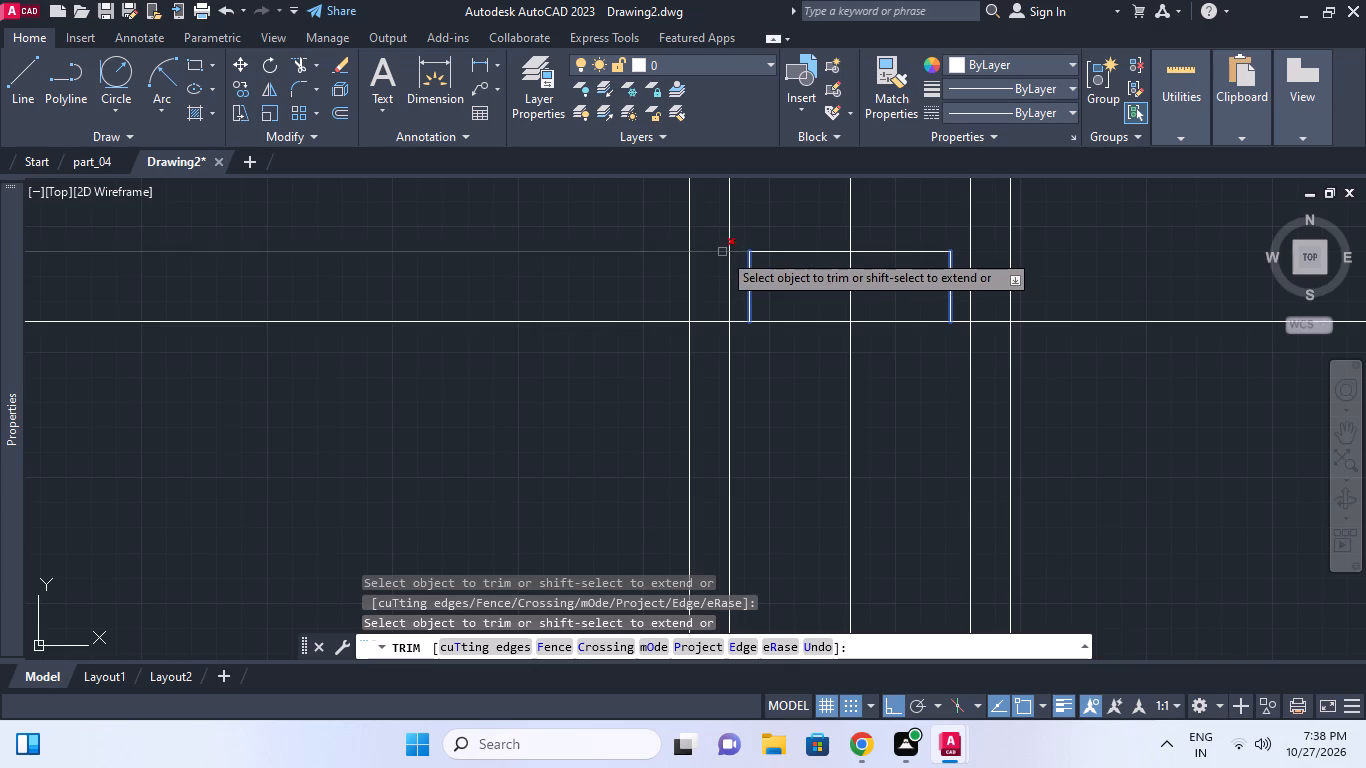
{"action": "left_click", "coordinate": [722, 252]}
{"action": "key", "text": "Escape"}
Trim the lower of the two closely spaced horizontals to the width between the stem's outer vertical lines.
{"action": "key", "text": "space"}
{"action": "left_click", "coordinate": [705, 317]}
{"action": "left_click", "coordinate": [705, 319]}
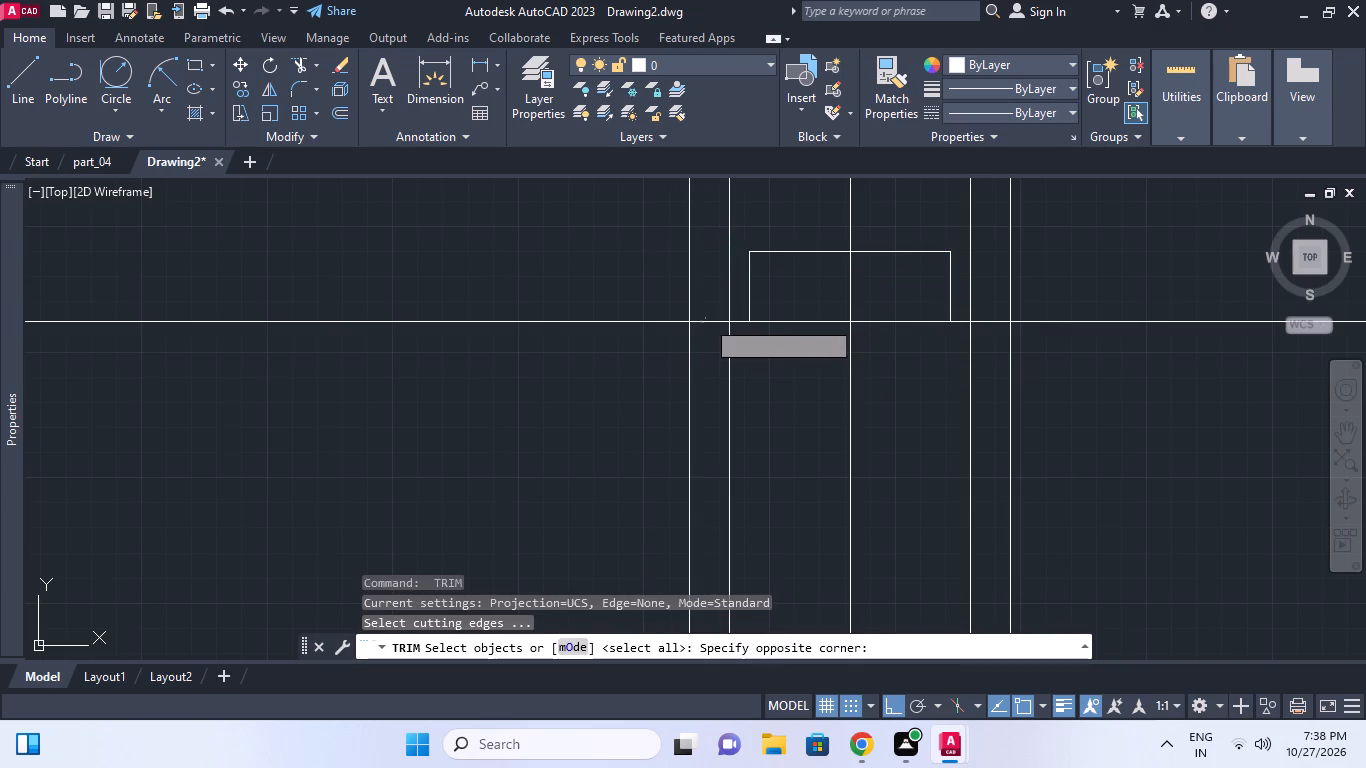
{"action": "left_click", "coordinate": [708, 364]}
{"action": "left_click", "coordinate": [676, 350]}
{"action": "left_click", "coordinate": [1018, 356]}
{"action": "left_click", "coordinate": [1003, 345]}
{"action": "key", "text": "space"}
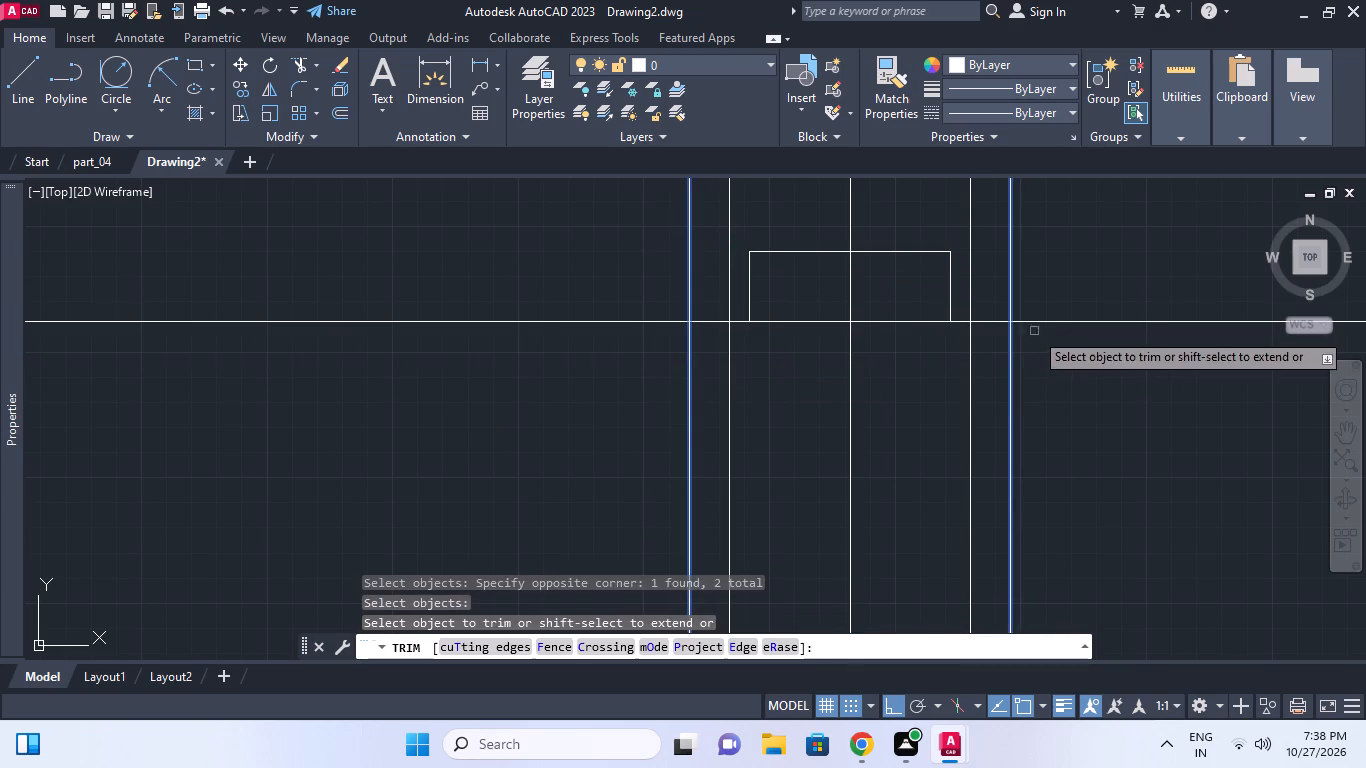
{"action": "left_click", "coordinate": [1040, 319]}
{"action": "left_click", "coordinate": [663, 326]}
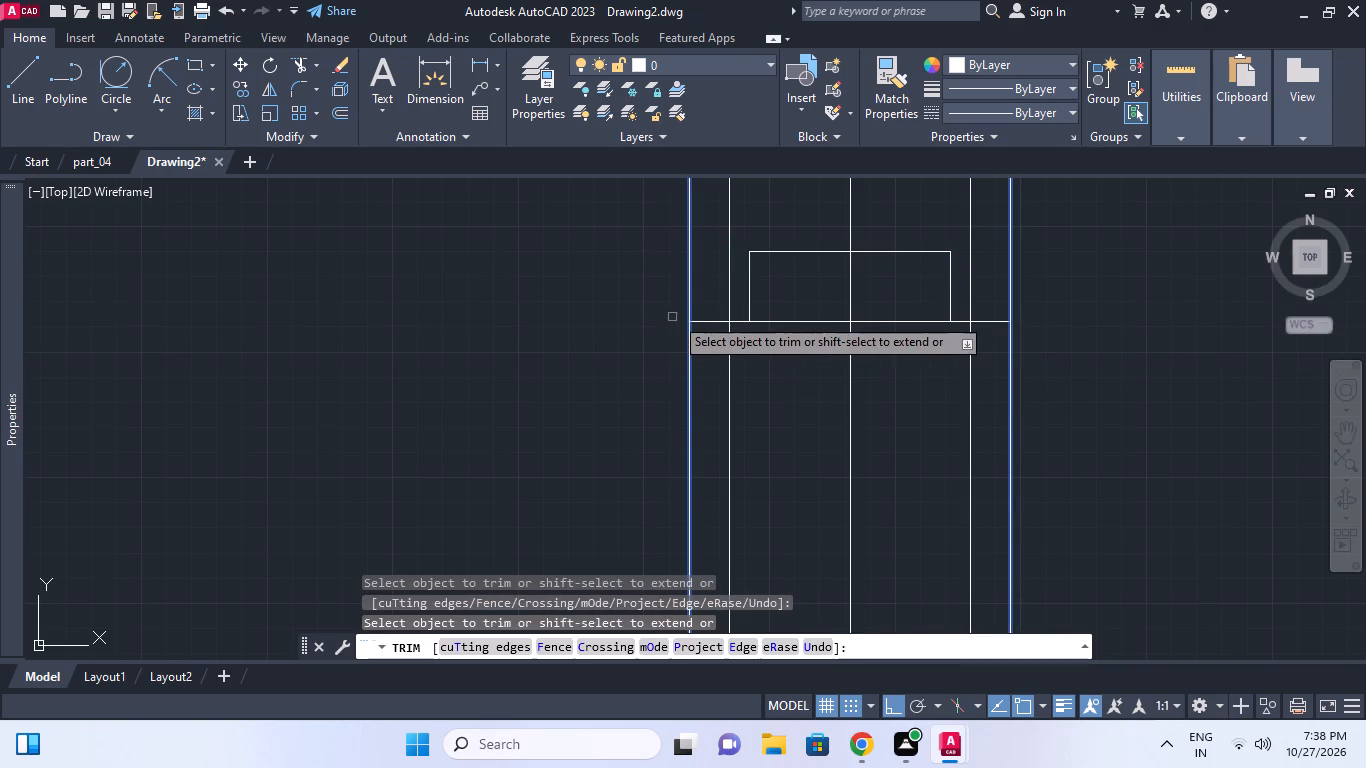
{"action": "key", "text": "Escape"}
Trim the stem's two outer and two inner wall lines above its horizontal top edge, leaving the centre line.
{"action": "key", "text": "space"}
{"action": "left_click", "coordinate": [694, 295]}
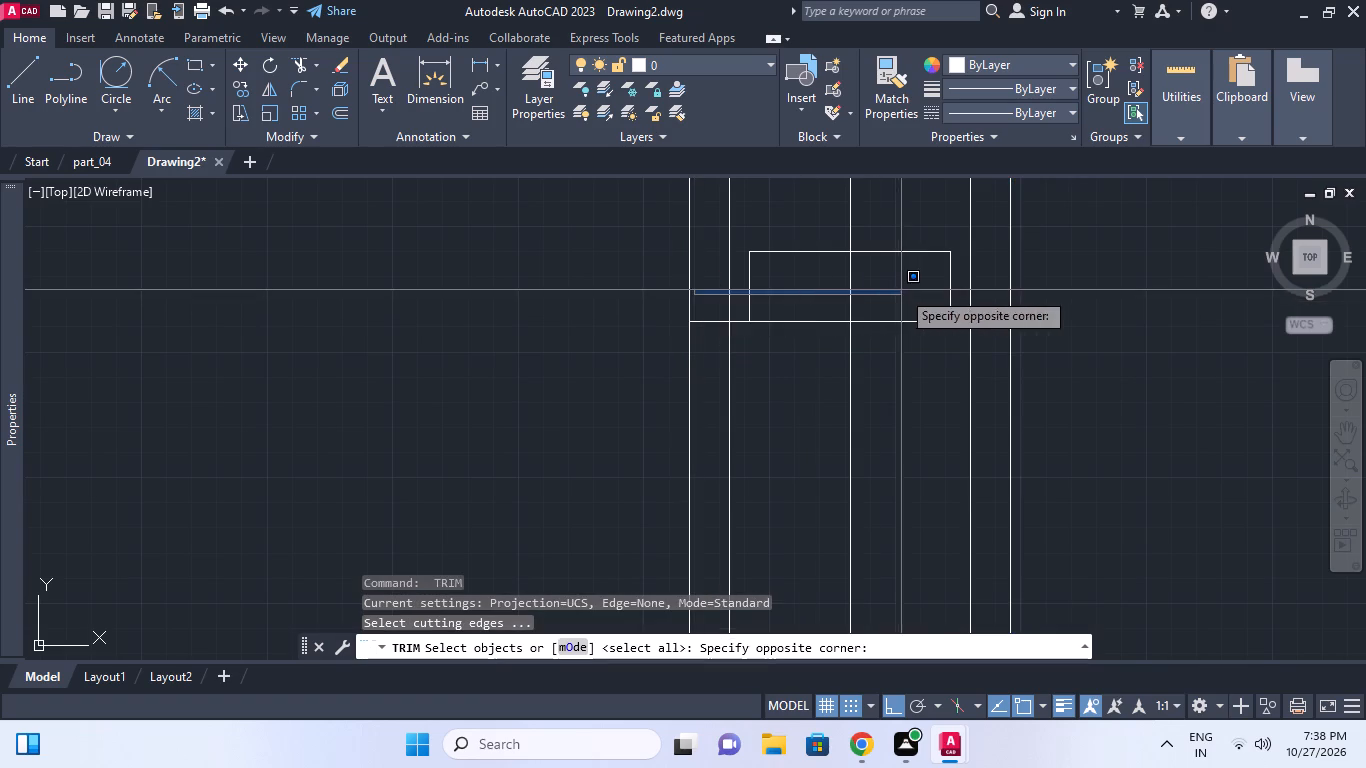
{"action": "left_click", "coordinate": [707, 313]}
{"action": "left_click", "coordinate": [706, 320]}
{"action": "key", "text": "space"}
{"action": "left_click", "coordinate": [682, 296]}
{"action": "left_click", "coordinate": [691, 286]}
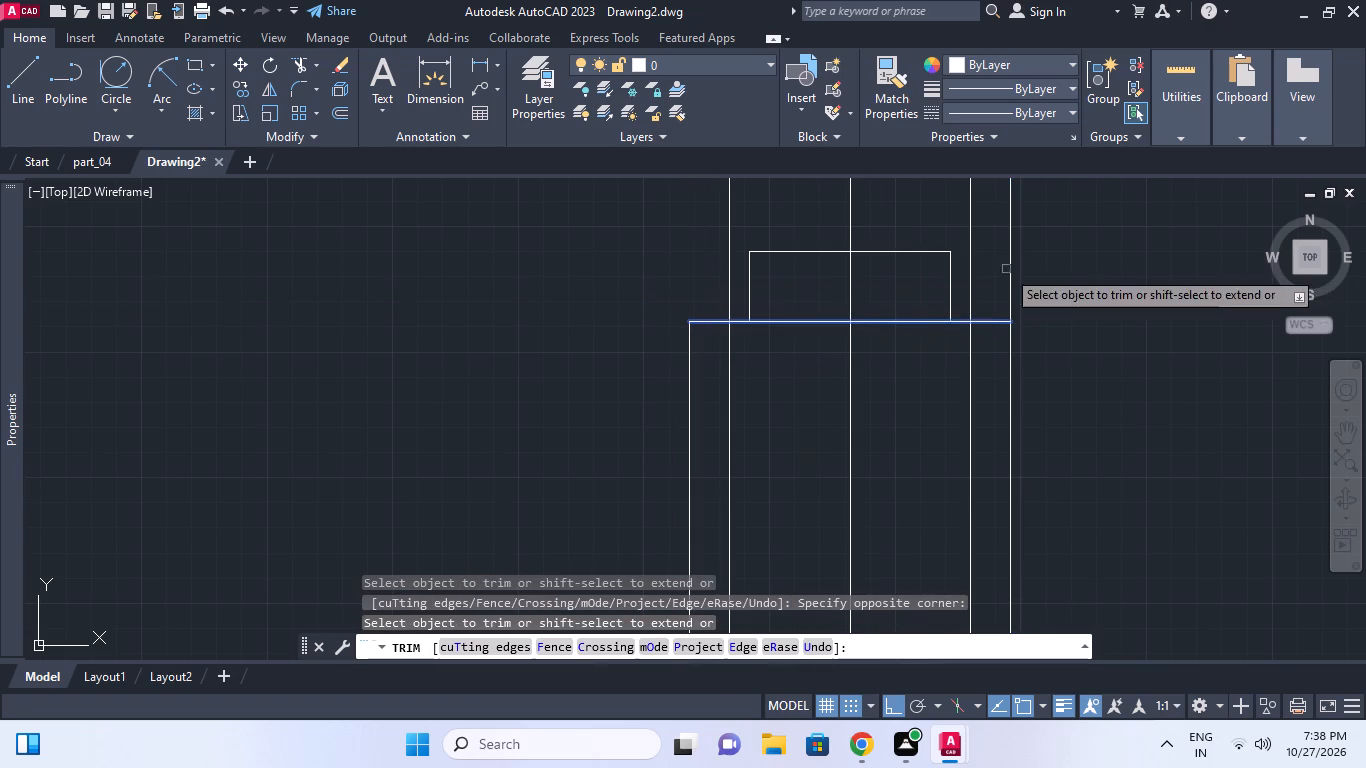
{"action": "left_click", "coordinate": [1018, 285]}
{"action": "left_click", "coordinate": [993, 278]}
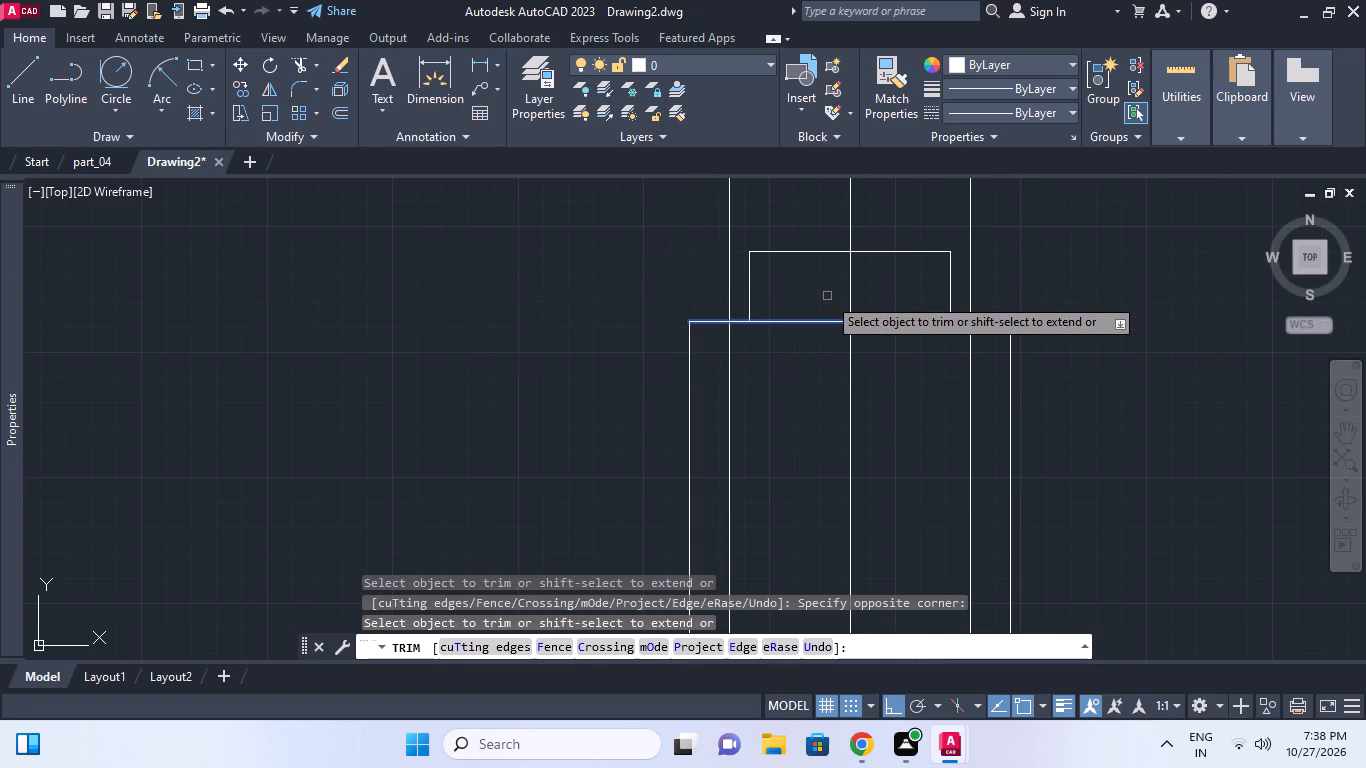
{"action": "left_click", "coordinate": [729, 289]}
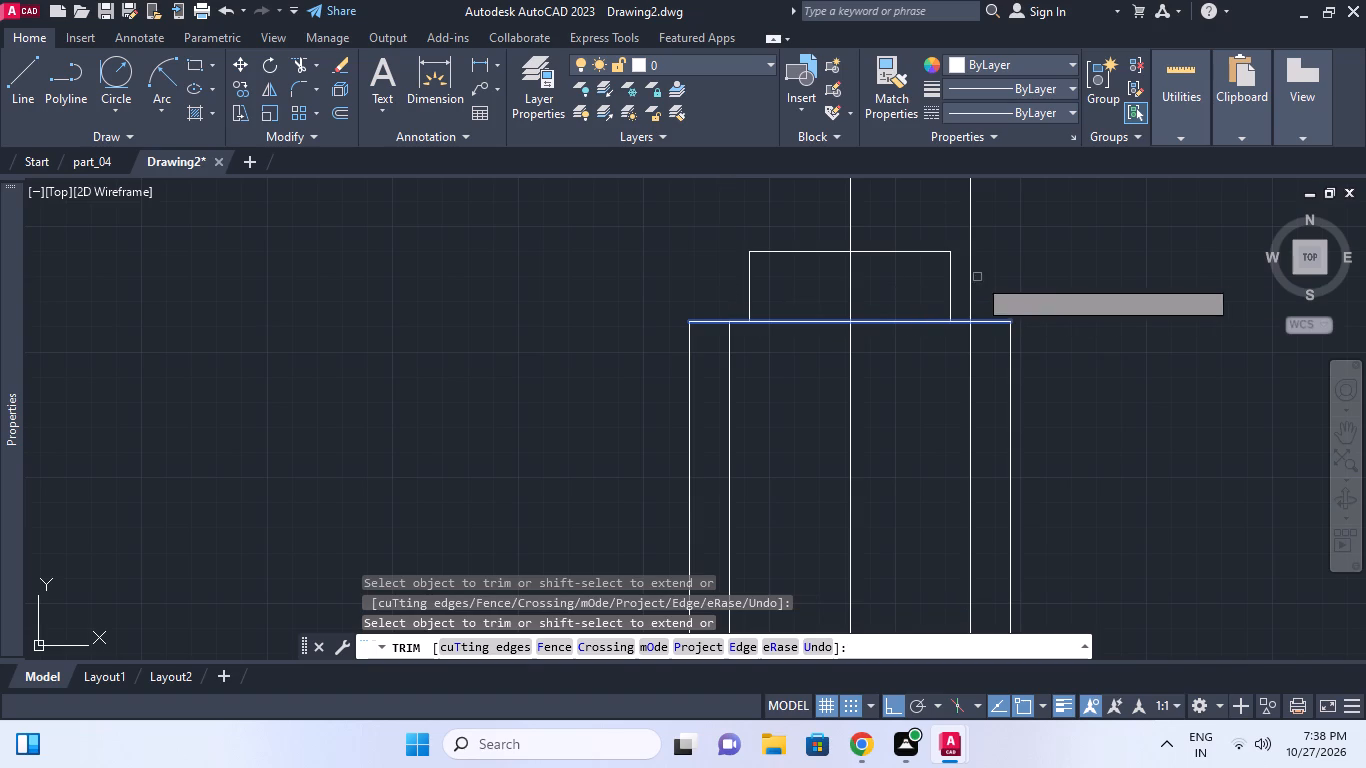
{"action": "left_click", "coordinate": [970, 273]}
{"action": "key", "text": "Escape"}
Examine the side section from the stepped top of its stem down to the base flange and width dimensions.
{"action": "scroll", "coordinate": [1023, 259], "scroll_direction": "down", "scroll_amount": 2}
{"action": "middle_click", "coordinate": [1023, 259]}
{"action": "key", "text": "Escape"}
{"action": "middle_click_drag", "start_coordinate": [952, 275], "coordinate": [941, 319]}
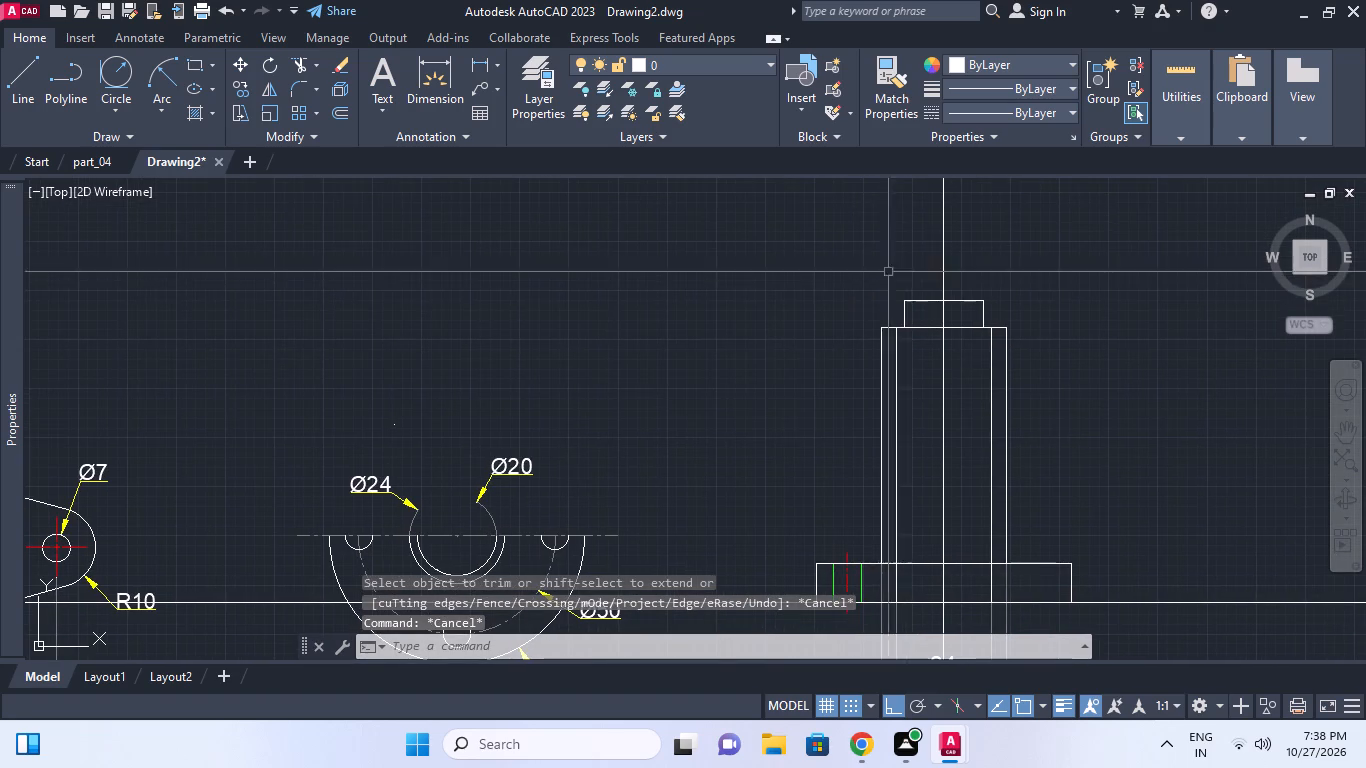
{"action": "middle_click", "coordinate": [936, 261]}
{"action": "scroll", "coordinate": [936, 261], "scroll_direction": "down", "scroll_amount": 1}
{"action": "middle_click_drag", "start_coordinate": [905, 339], "coordinate": [905, 298]}
{"action": "scroll", "coordinate": [904, 336], "scroll_direction": "down", "scroll_amount": 1}
{"action": "scroll", "coordinate": [894, 383], "scroll_direction": "up", "scroll_amount": 1}
{"action": "middle_click_drag", "start_coordinate": [971, 381], "coordinate": [967, 413]}
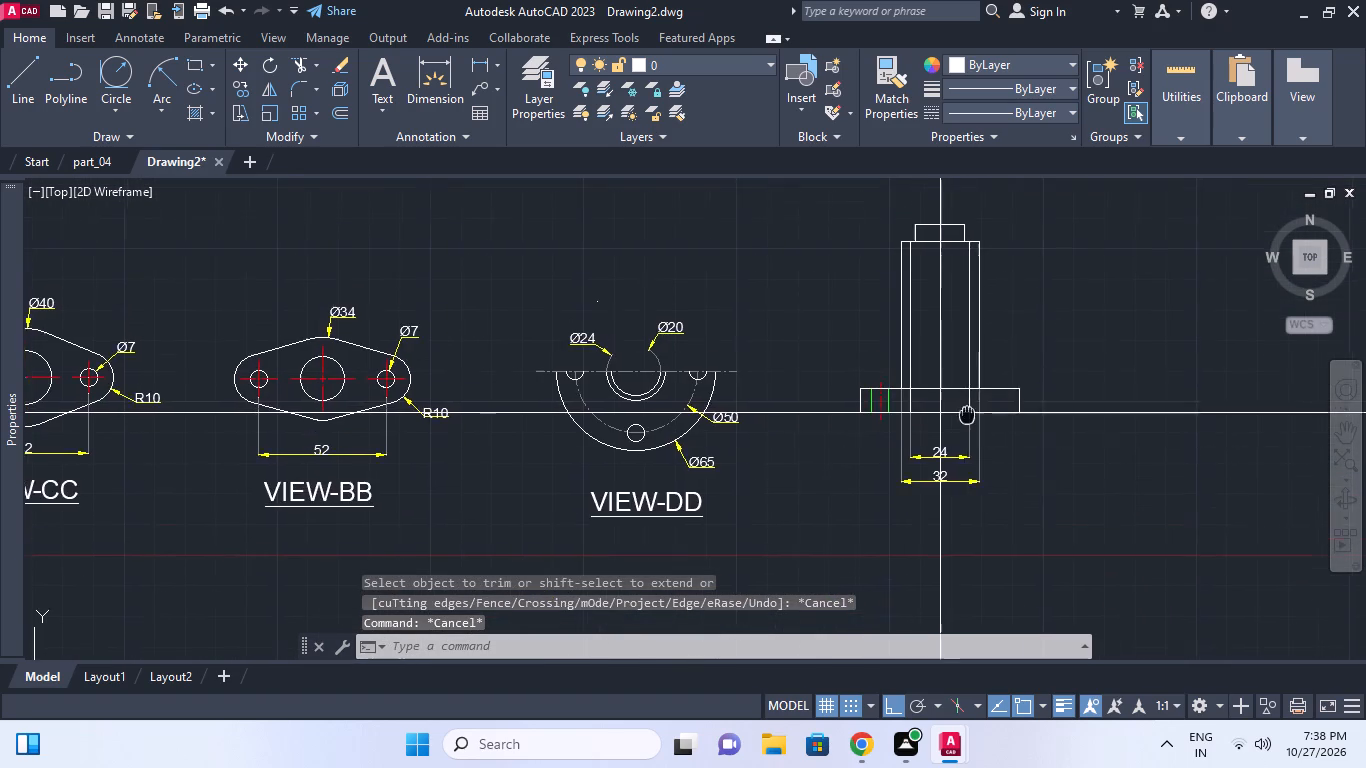
{"action": "middle_click_drag", "start_coordinate": [967, 413], "coordinate": [964, 413]}
{"action": "middle_click_drag", "start_coordinate": [968, 362], "coordinate": [965, 295]}
{"action": "middle_click_drag", "start_coordinate": [985, 371], "coordinate": [970, 339]}
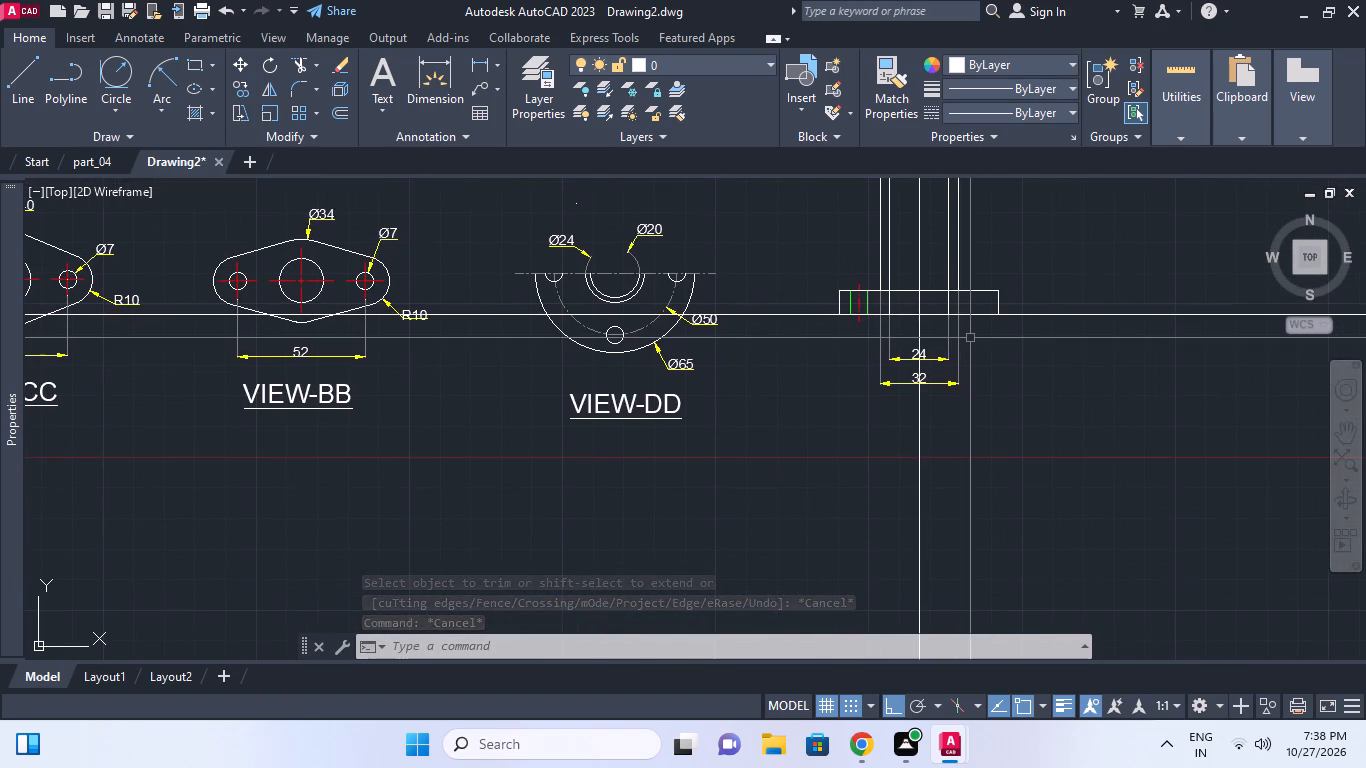
{"action": "middle_click_drag", "start_coordinate": [938, 302], "coordinate": [925, 358]}
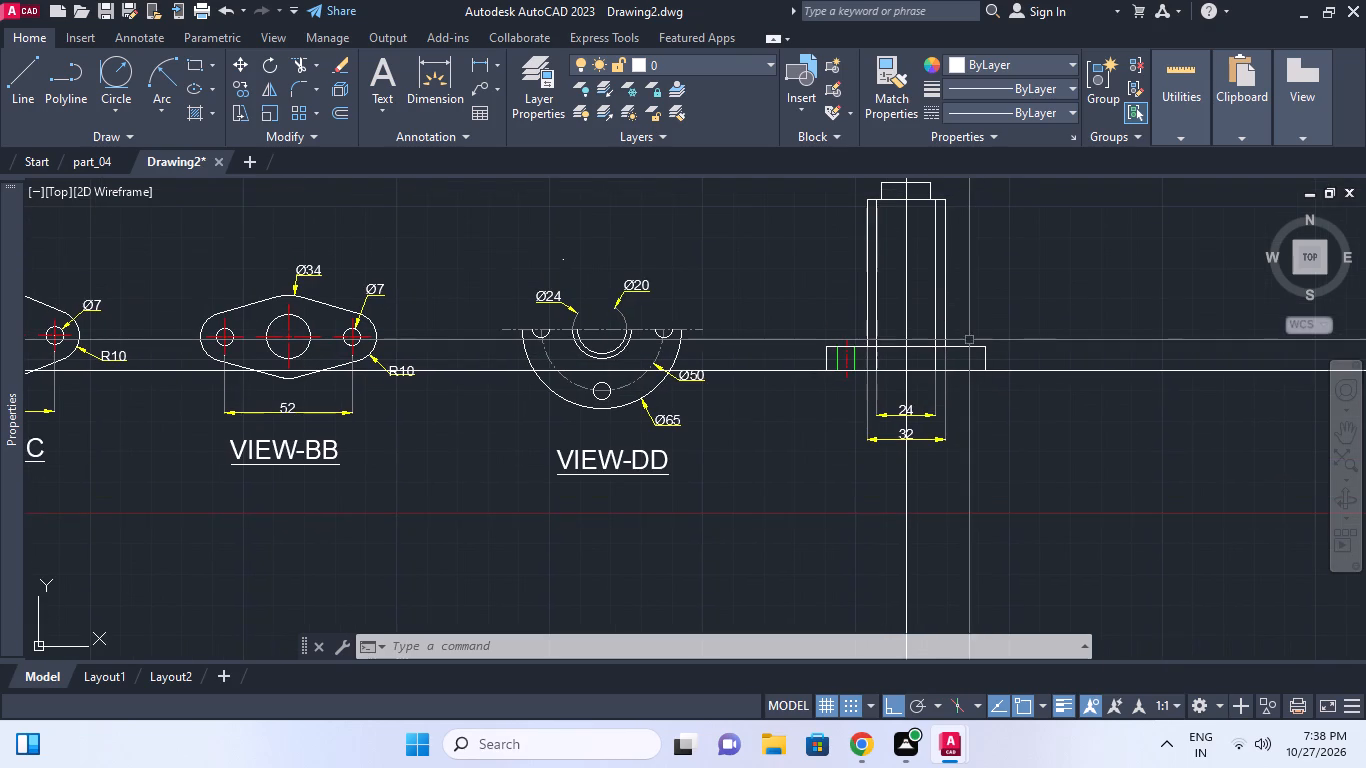
{"action": "middle_click_drag", "start_coordinate": [964, 339], "coordinate": [965, 365]}
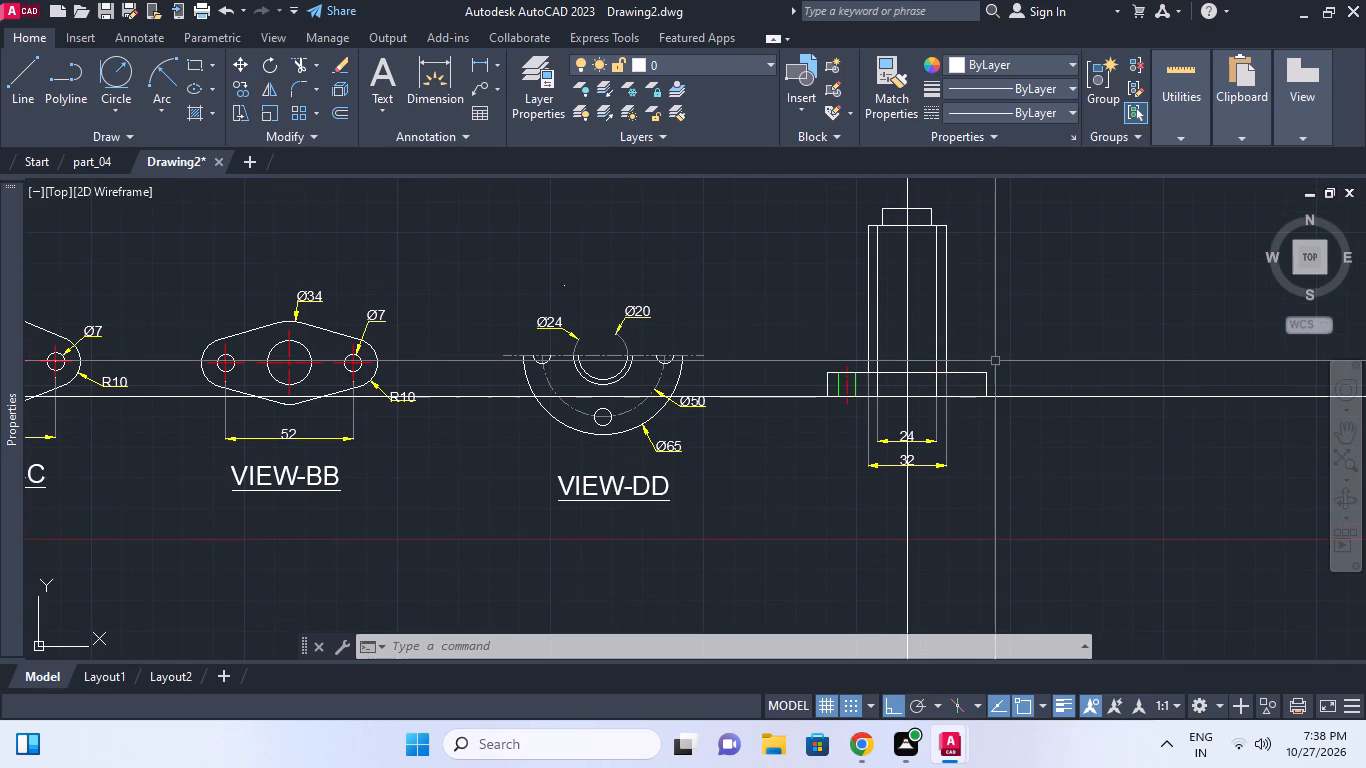
{"action": "middle_click_drag", "start_coordinate": [995, 361], "coordinate": [1013, 365]}
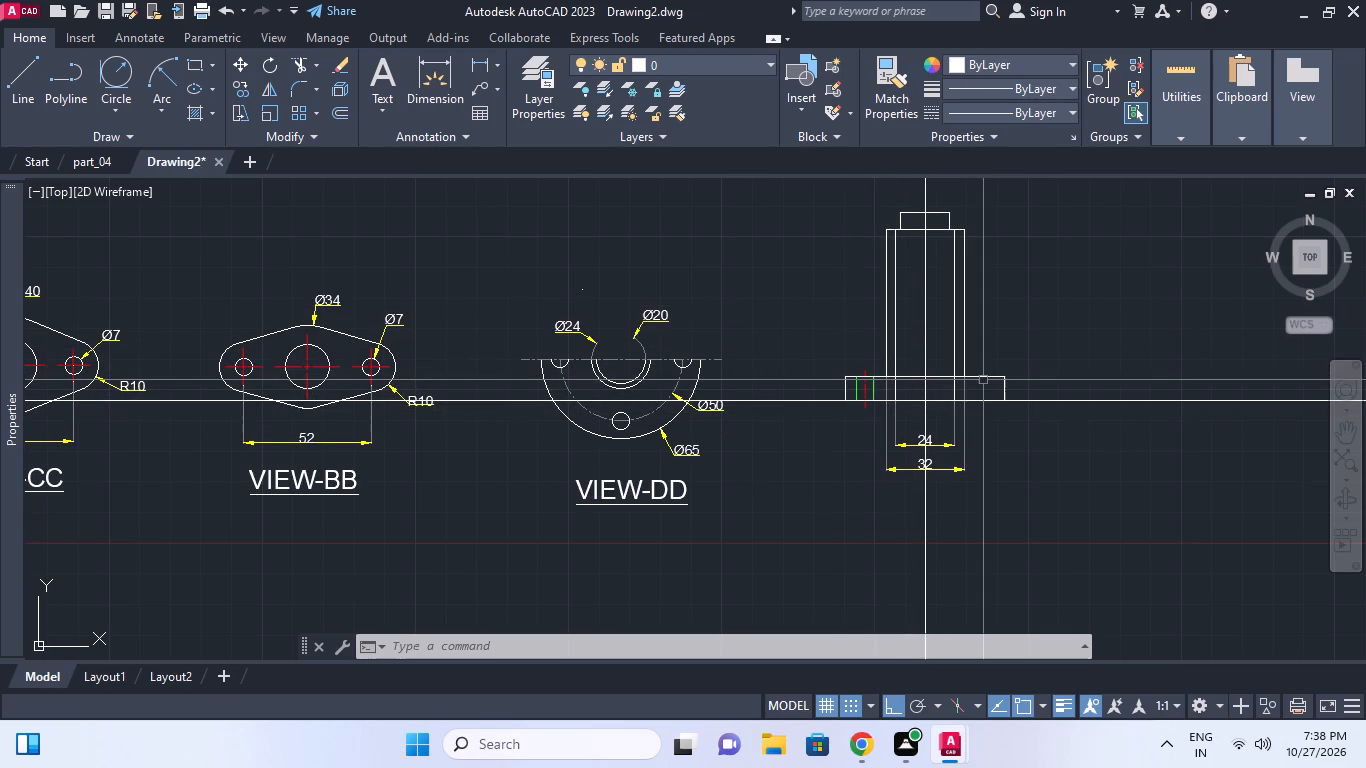
{"action": "middle_click_drag", "start_coordinate": [967, 384], "coordinate": [930, 398]}
{"action": "middle_click_drag", "start_coordinate": [926, 410], "coordinate": [918, 419]}
Offset the side section's vertical centre line 45 to the right.
{"action": "scroll", "coordinate": [918, 419], "scroll_direction": "up", "scroll_amount": 1}
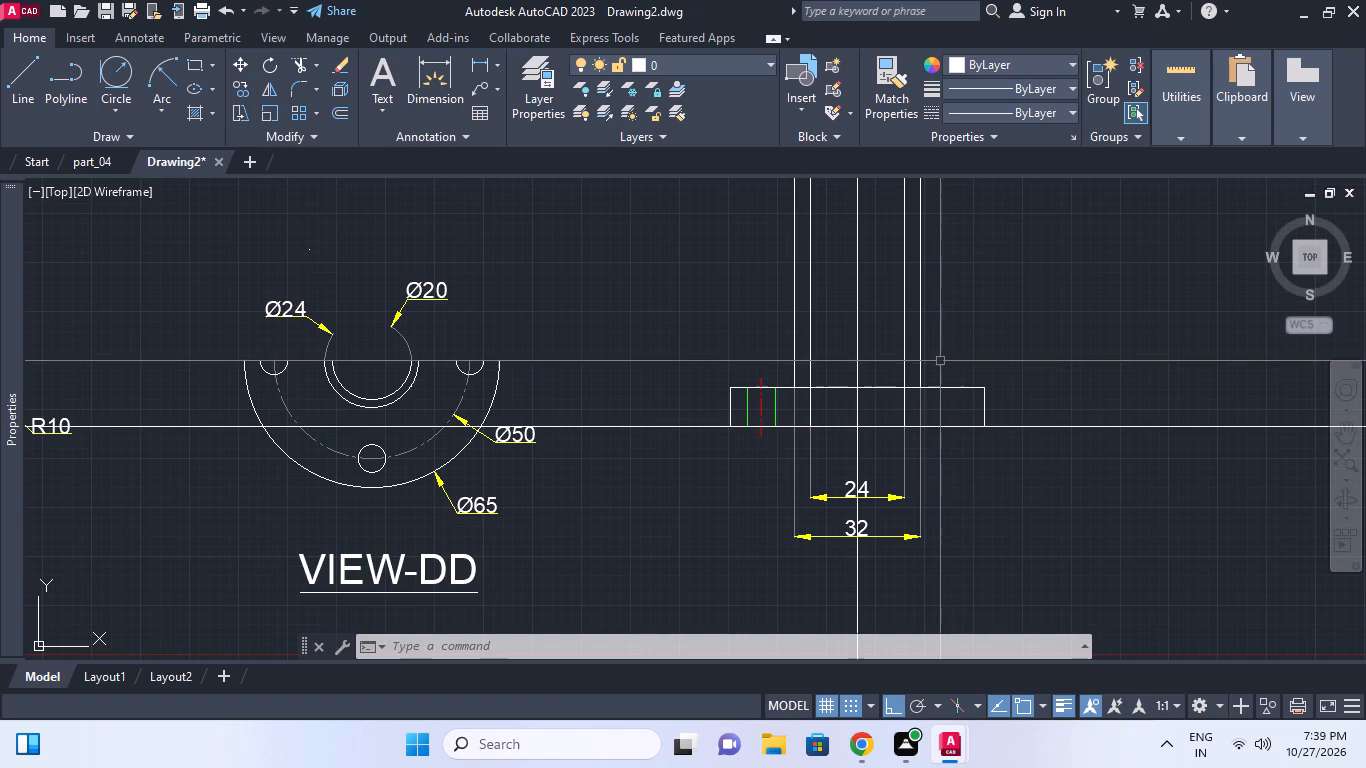
{"action": "key", "text": "Escape"}
{"action": "type", "text": "O"}
{"action": "key", "text": "space"}
{"action": "type", "text": "45"}
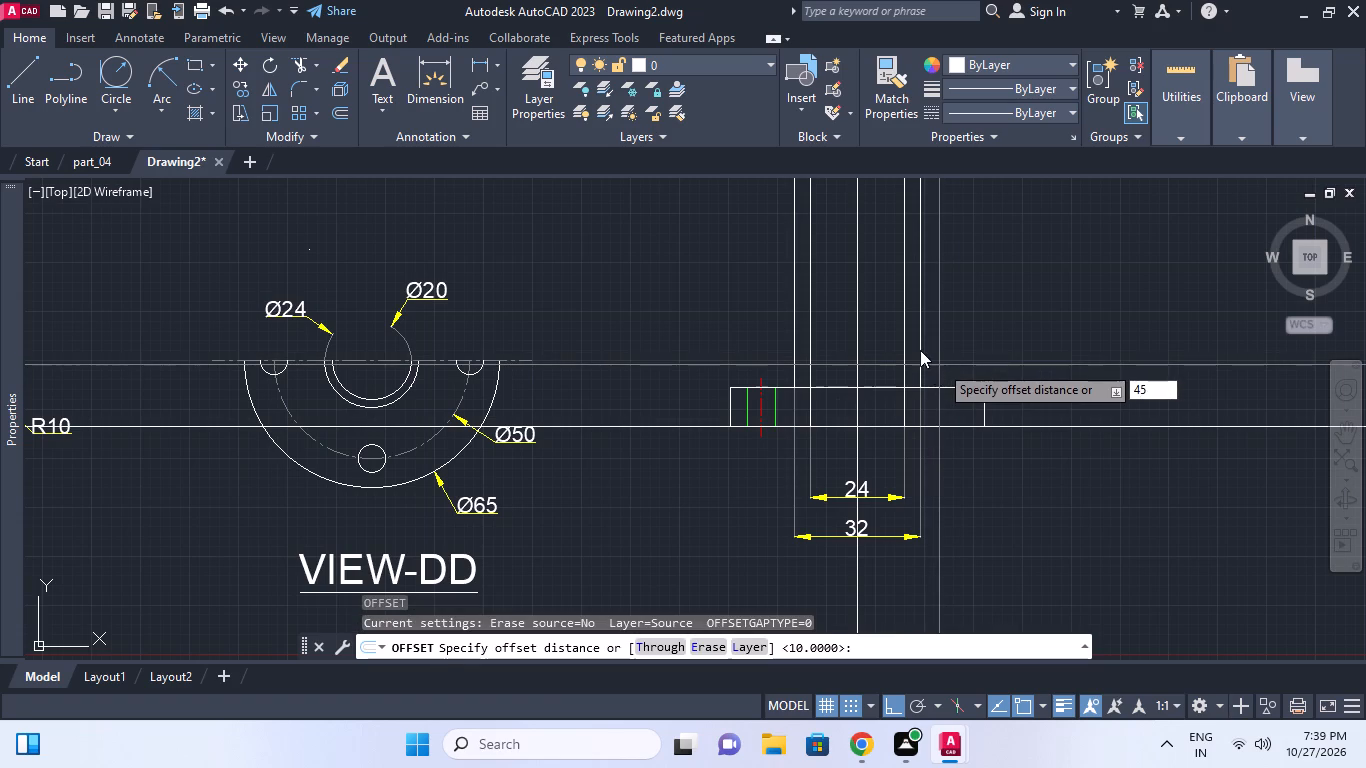
{"action": "key", "text": "Return"}
{"action": "left_click", "coordinate": [862, 347]}
{"action": "left_click", "coordinate": [856, 335]}
{"action": "left_click", "coordinate": [1018, 319]}
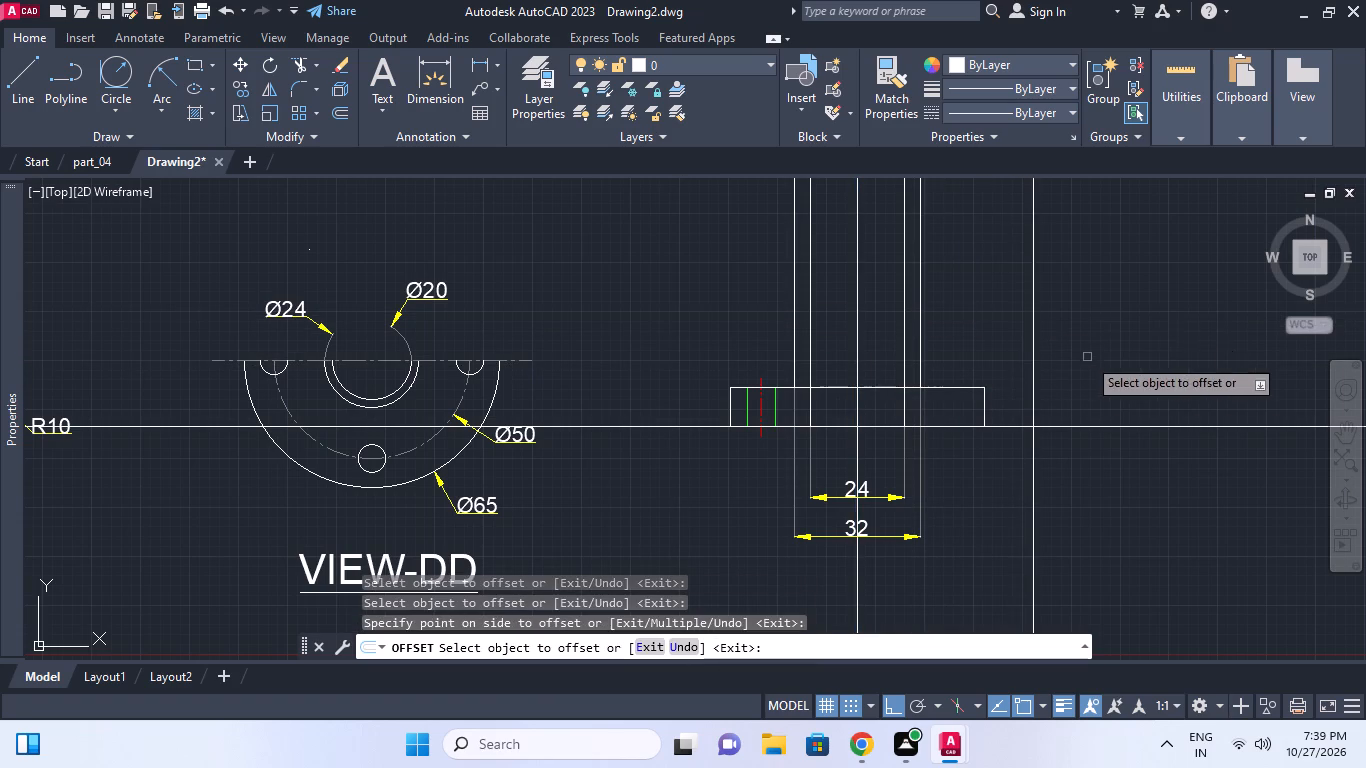
{"action": "middle_click_drag", "start_coordinate": [1098, 371], "coordinate": [1101, 410]}
{"action": "key", "text": "Escape"}
{"action": "middle_click_drag", "start_coordinate": [1101, 410], "coordinate": [1100, 430]}
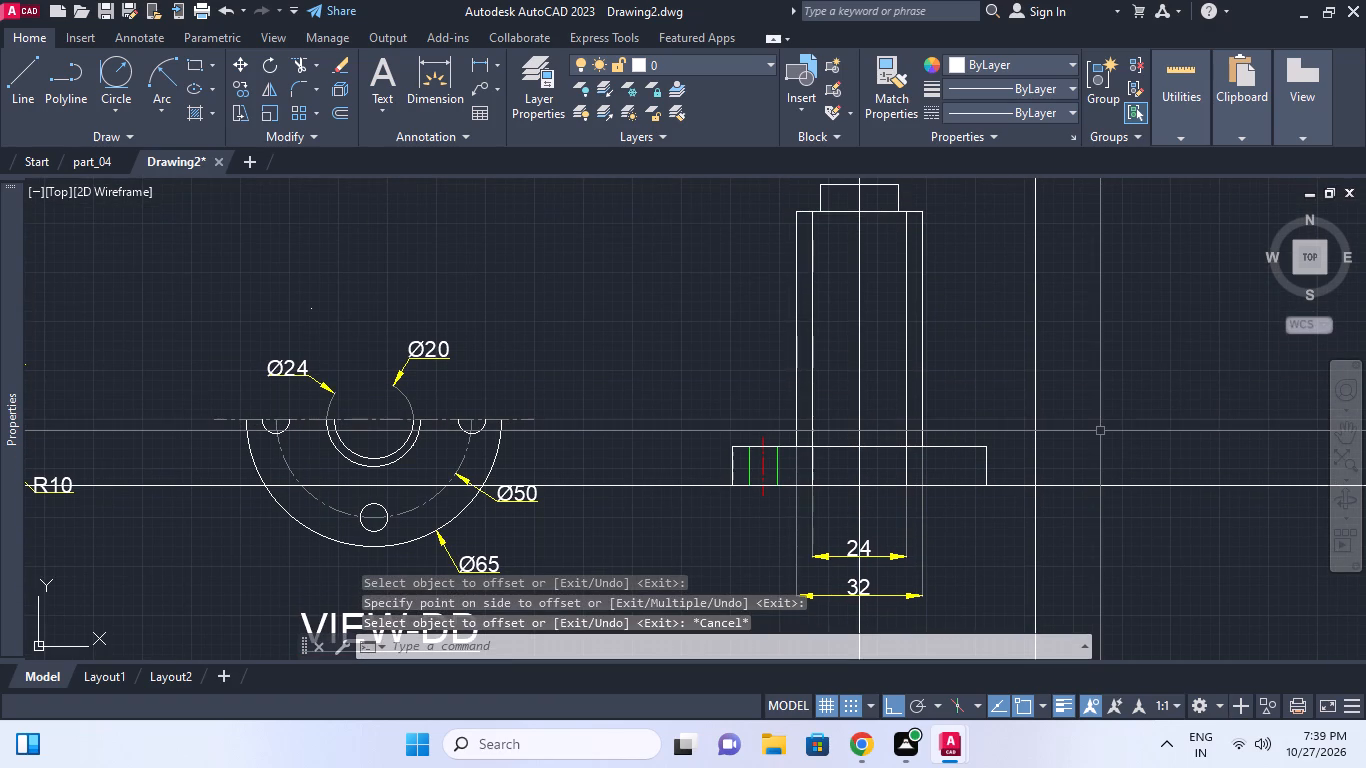
{"action": "middle_click", "coordinate": [976, 471]}
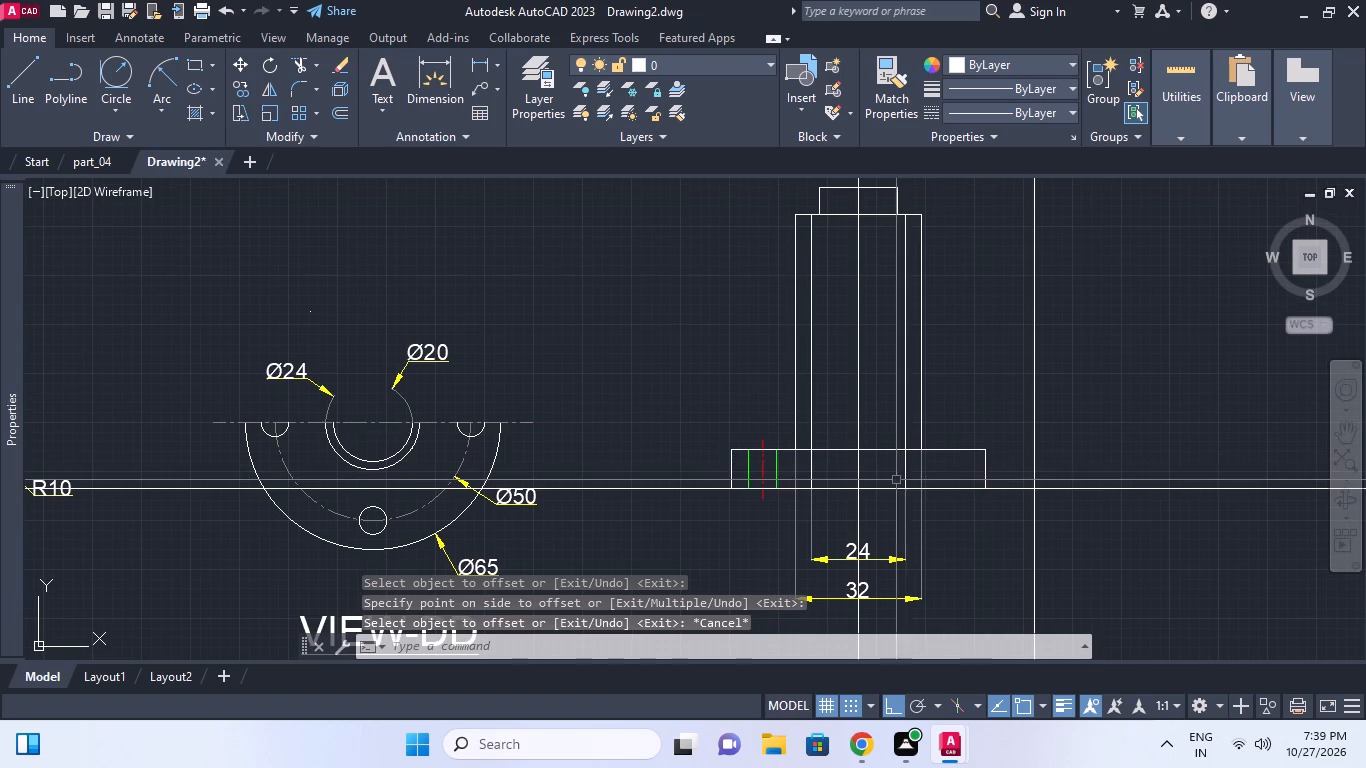
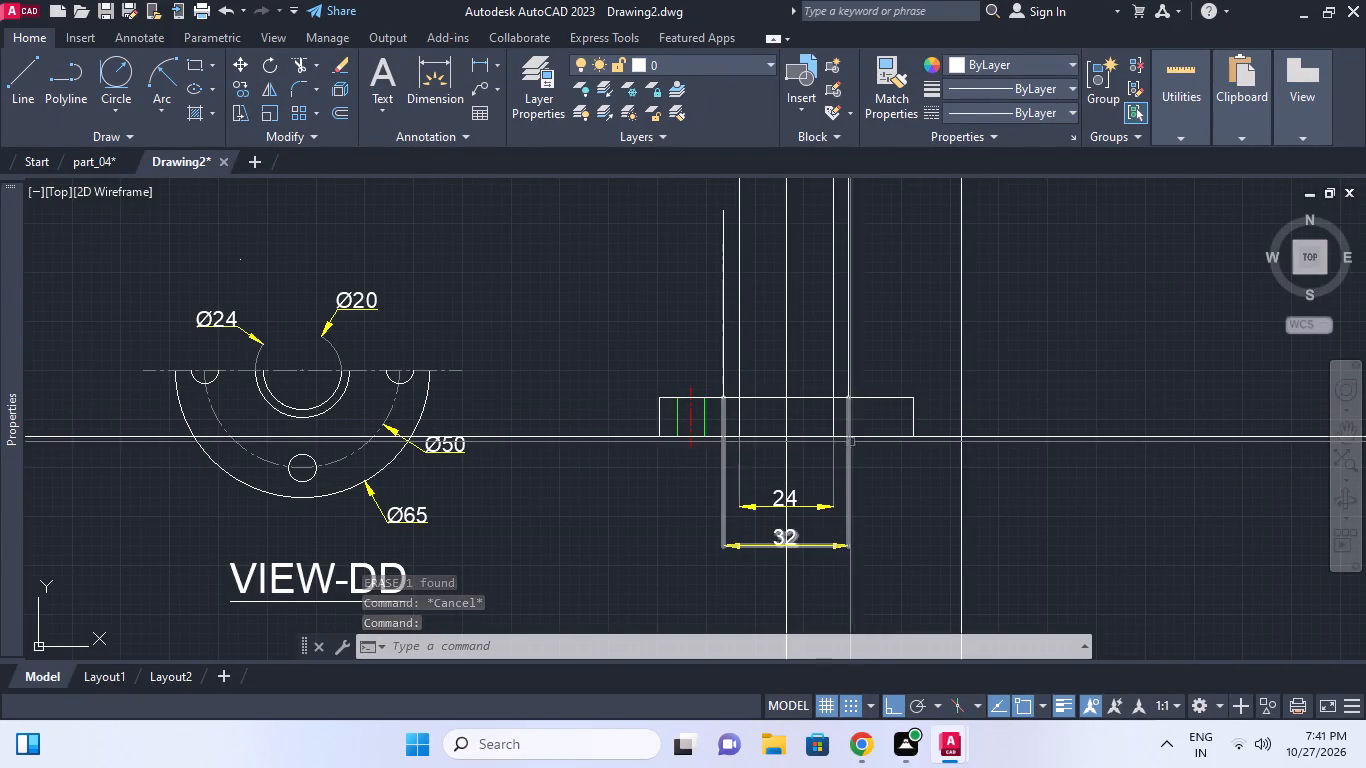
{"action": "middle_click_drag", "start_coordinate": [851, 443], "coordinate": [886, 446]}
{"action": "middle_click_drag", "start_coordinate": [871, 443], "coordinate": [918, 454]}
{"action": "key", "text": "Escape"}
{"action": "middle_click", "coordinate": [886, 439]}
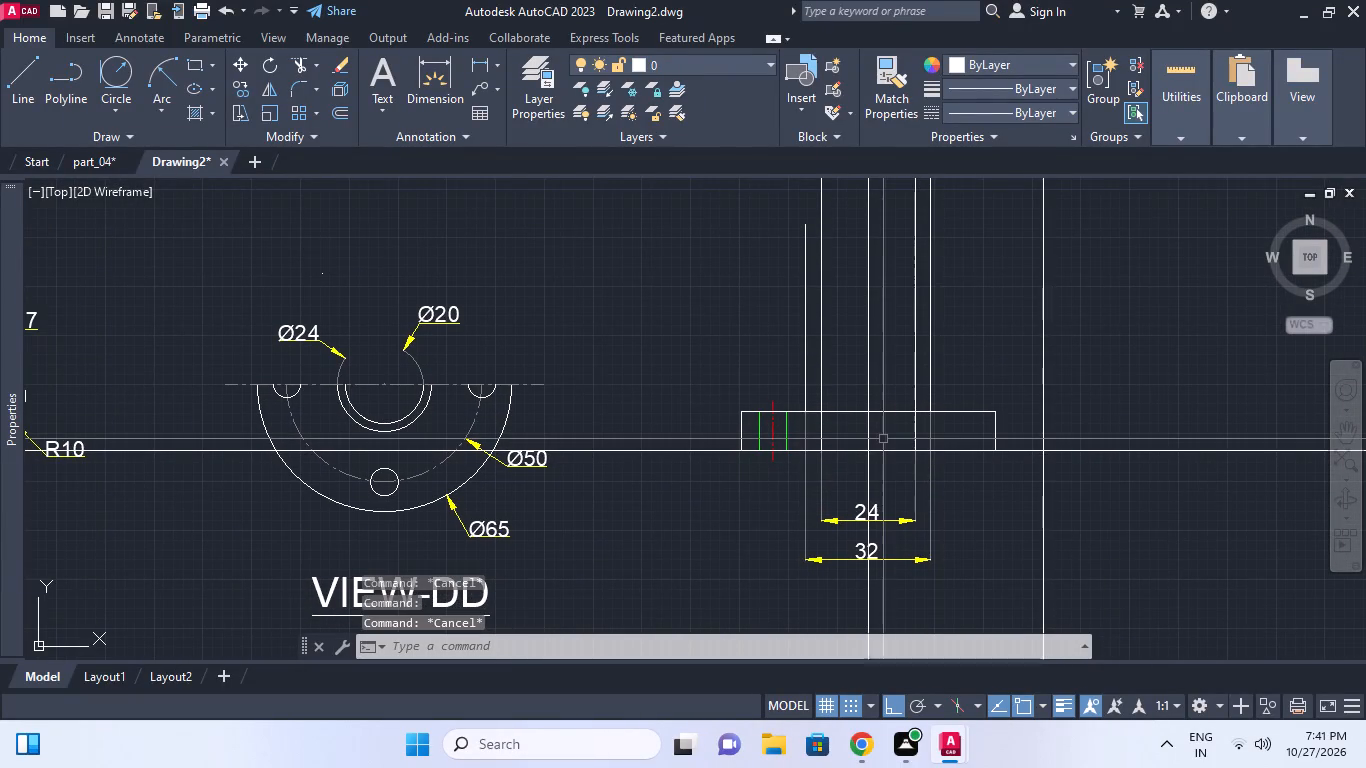
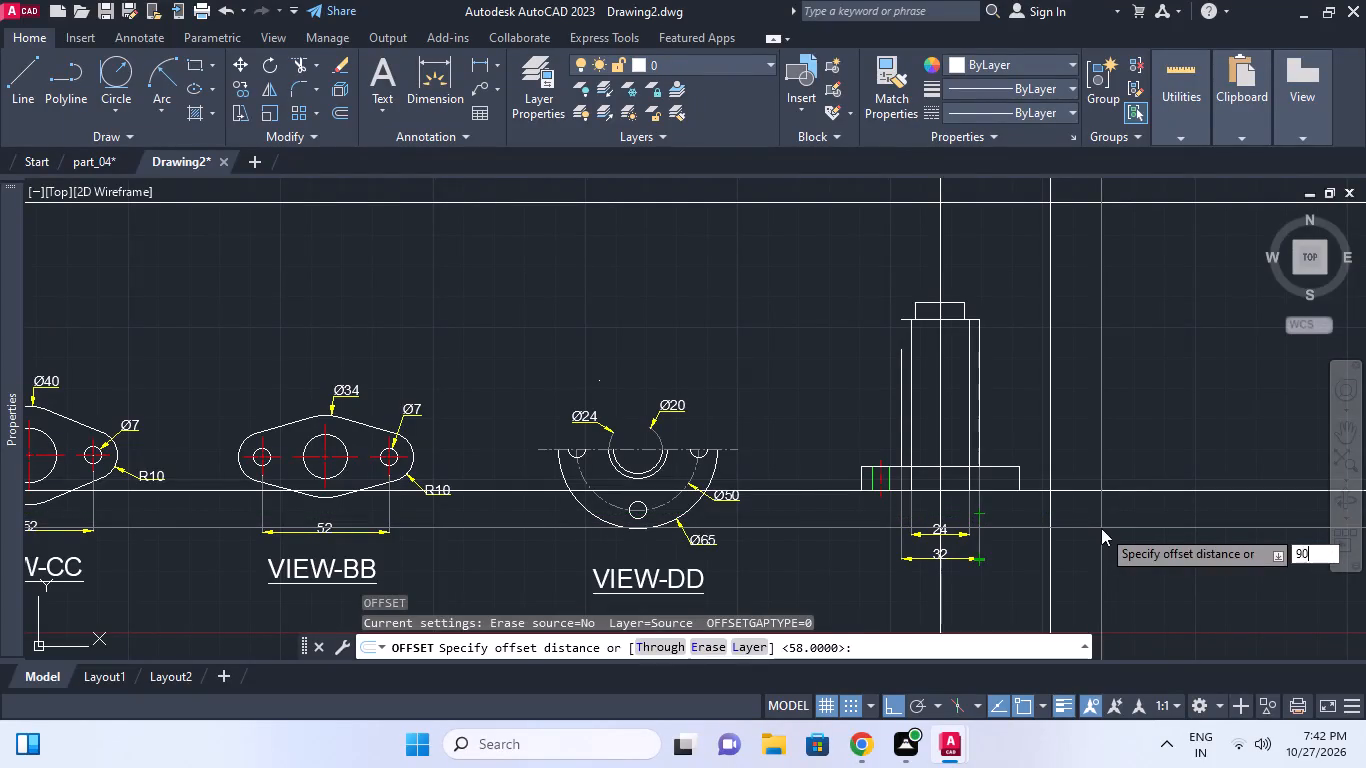
Offset the flange's base line 90 mm upward.
{"action": "key", "text": "Return"}
{"action": "left_click", "coordinate": [1123, 492]}
{"action": "left_click", "coordinate": [1117, 390]}
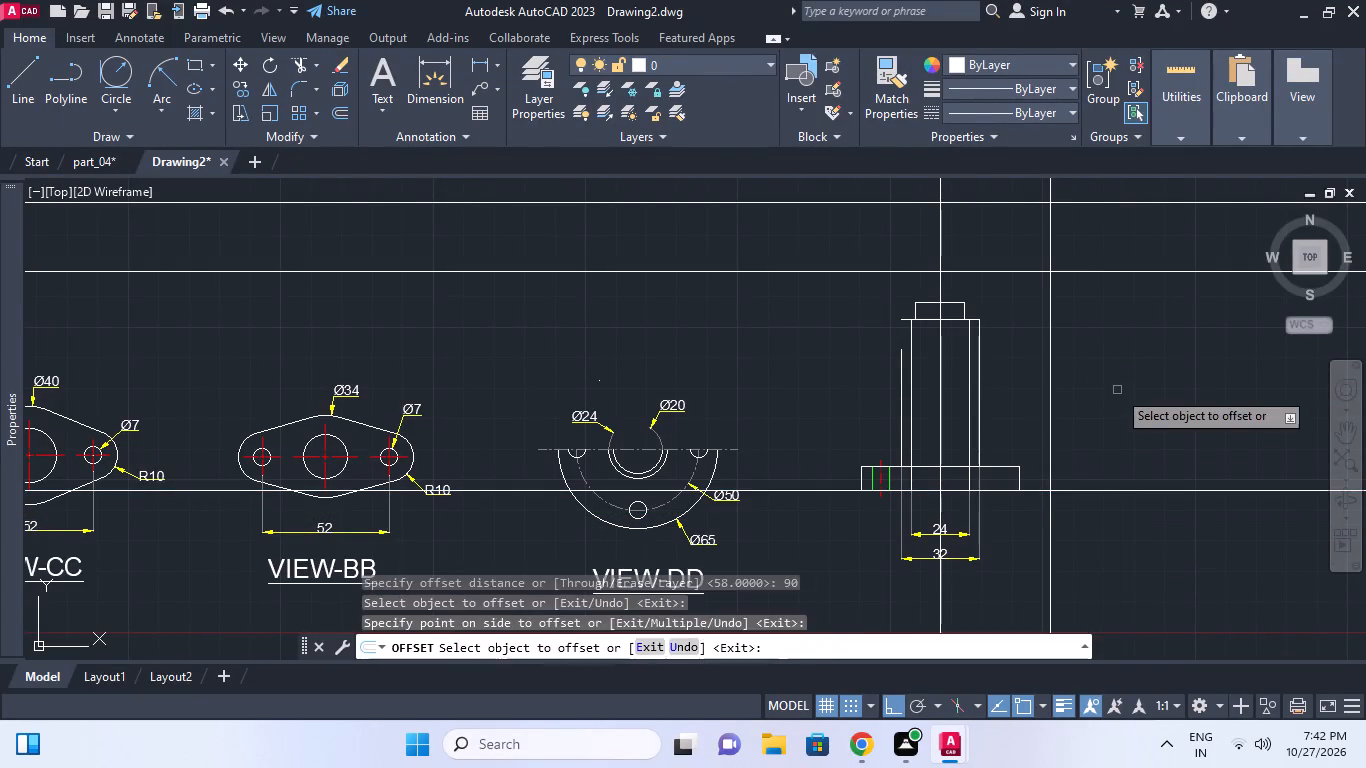
{"action": "key", "text": "Escape"}
Offset the 90 mm construction line 58 mm downward to set the side branch's centre height.
{"action": "key", "text": "space"}
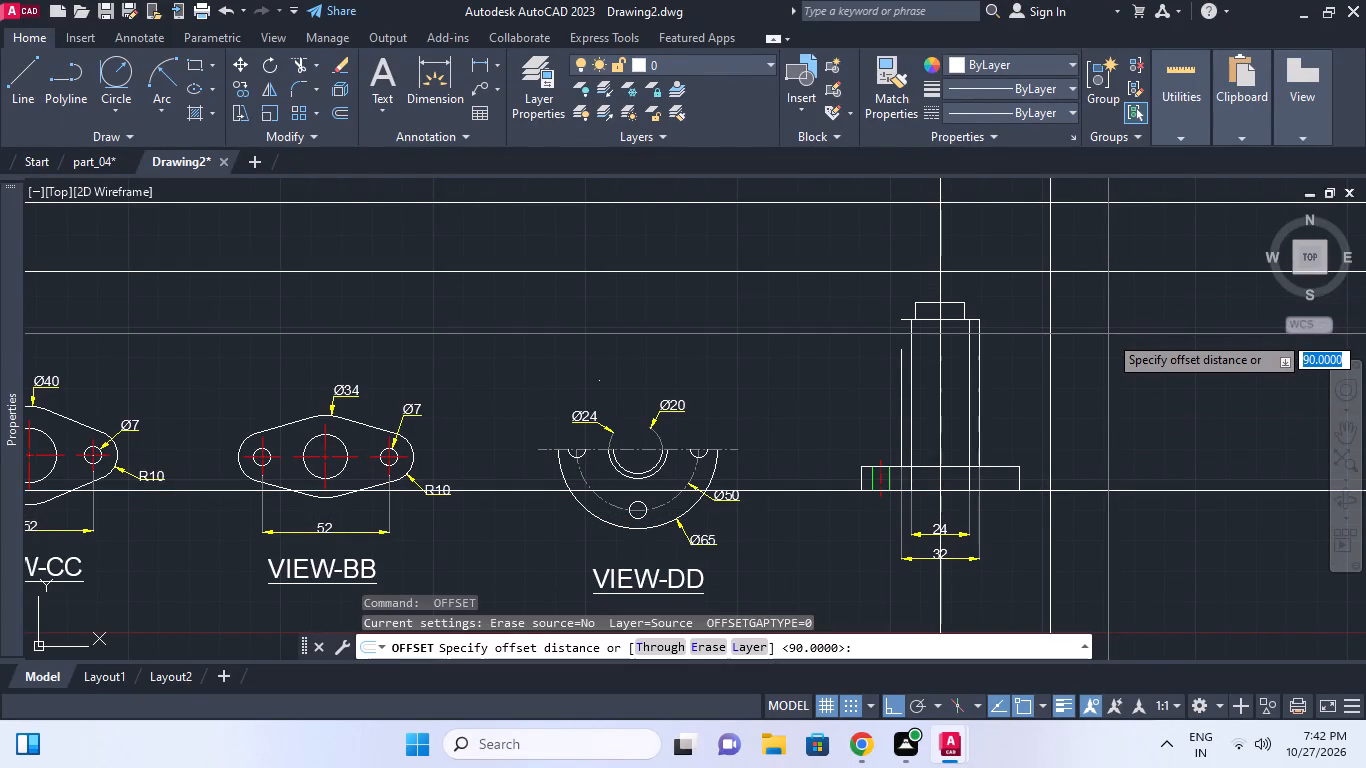
{"action": "type", "text": "58"}
{"action": "key", "text": "Return"}
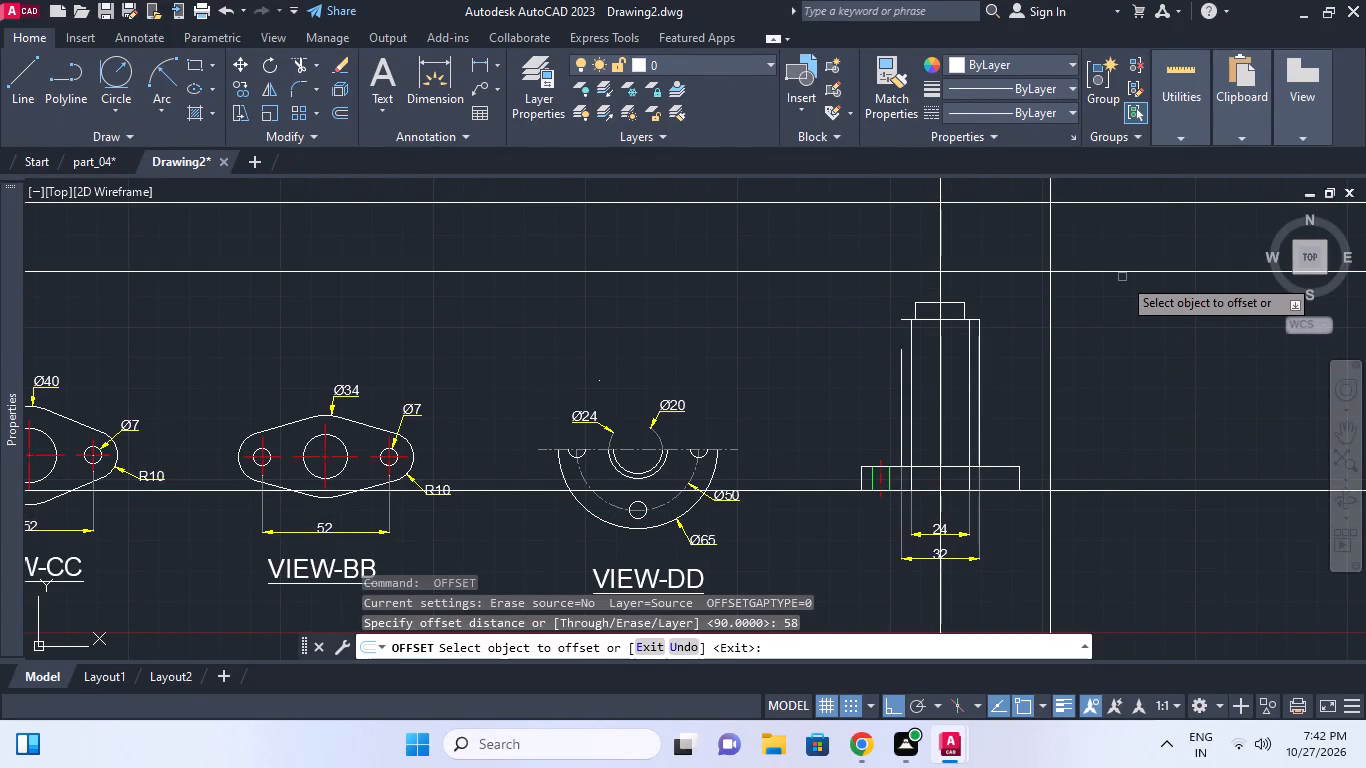
{"action": "left_click", "coordinate": [1122, 277]}
{"action": "left_click", "coordinate": [1123, 273]}
{"action": "left_click", "coordinate": [1096, 369]}
{"action": "key", "text": "Escape"}
Erase the horizontal construction line 90 mm above the base.
{"action": "key", "text": "e"}
{"action": "key", "text": "space"}
{"action": "left_click", "coordinate": [1141, 293]}
{"action": "left_click", "coordinate": [1115, 256]}
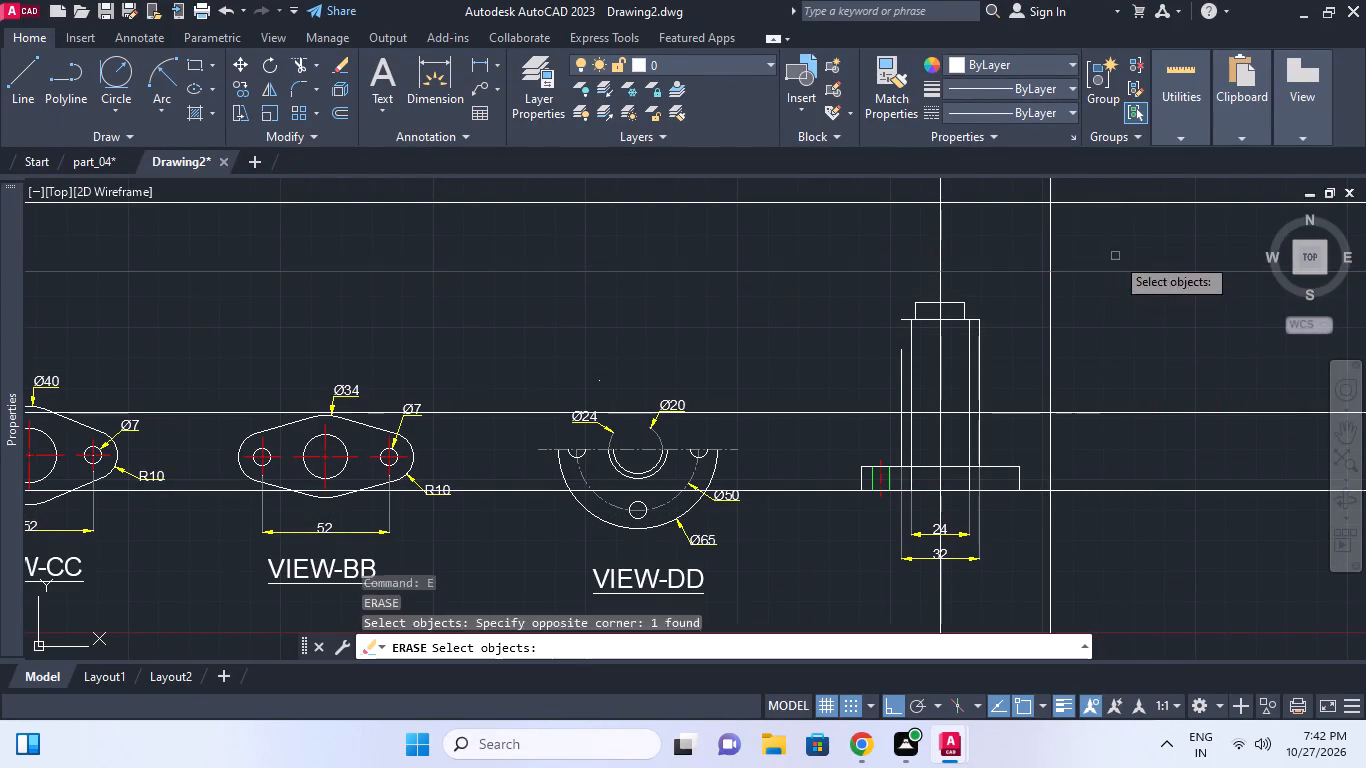
{"action": "right_click", "coordinate": [1115, 256]}
Offset the branch's horizontal centre line by 18/2 on both sides for the bore edges.
{"action": "middle_click", "coordinate": [1064, 335]}
{"action": "scroll", "coordinate": [943, 396], "scroll_direction": "up", "scroll_amount": 1}
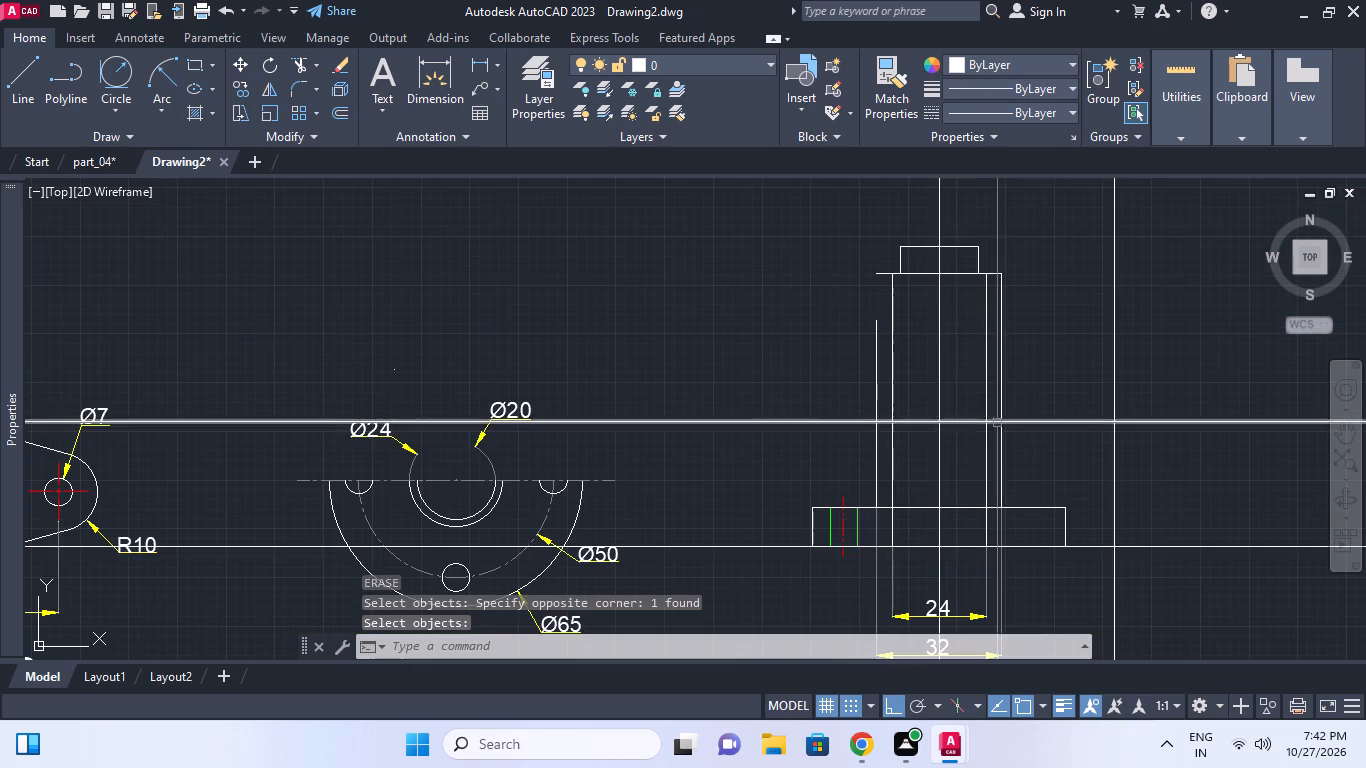
{"action": "middle_click_drag", "start_coordinate": [1004, 427], "coordinate": [935, 410]}
{"action": "key", "text": "Escape"}
{"action": "key", "text": "Escape"}
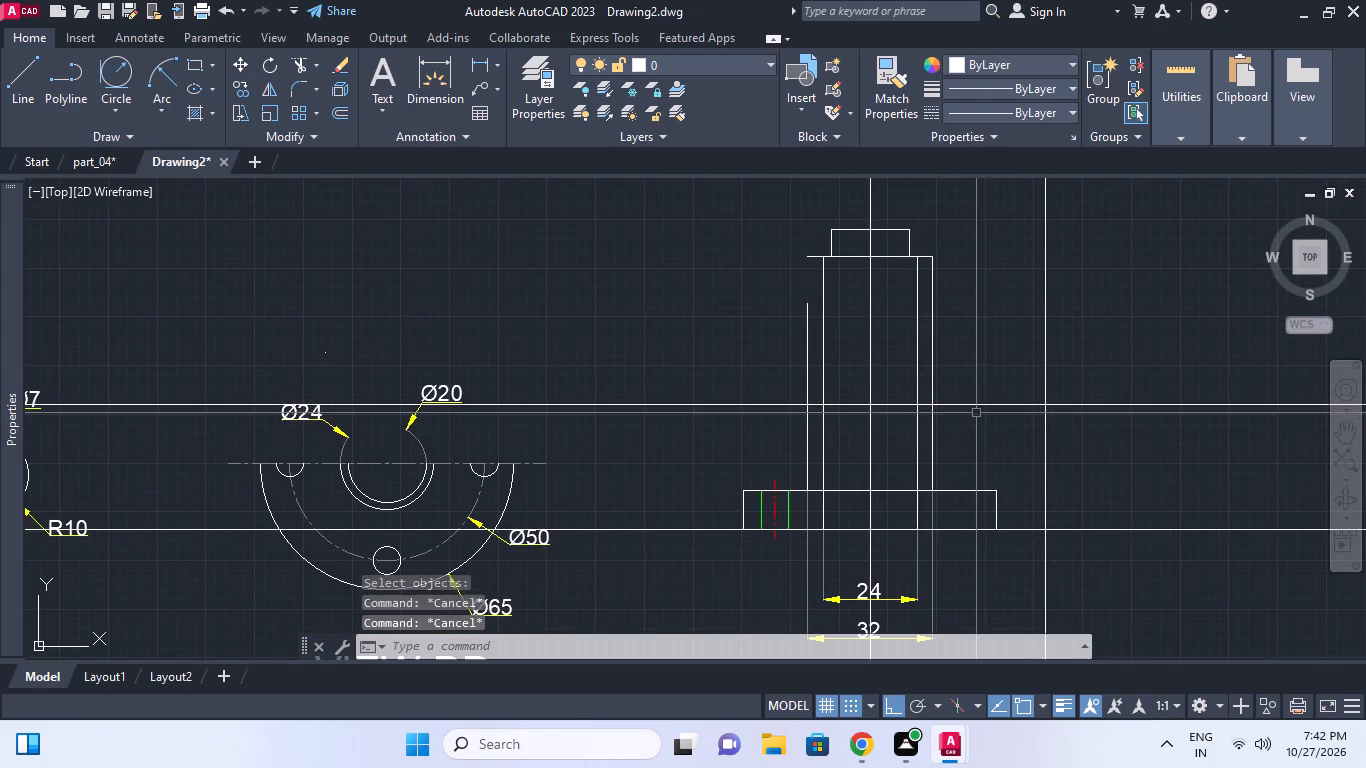
{"action": "type", "text": "o"}
{"action": "key", "text": "space"}
{"action": "key", "text": "1"}
{"action": "key", "text": "8"}
{"action": "key", "text": "0"}
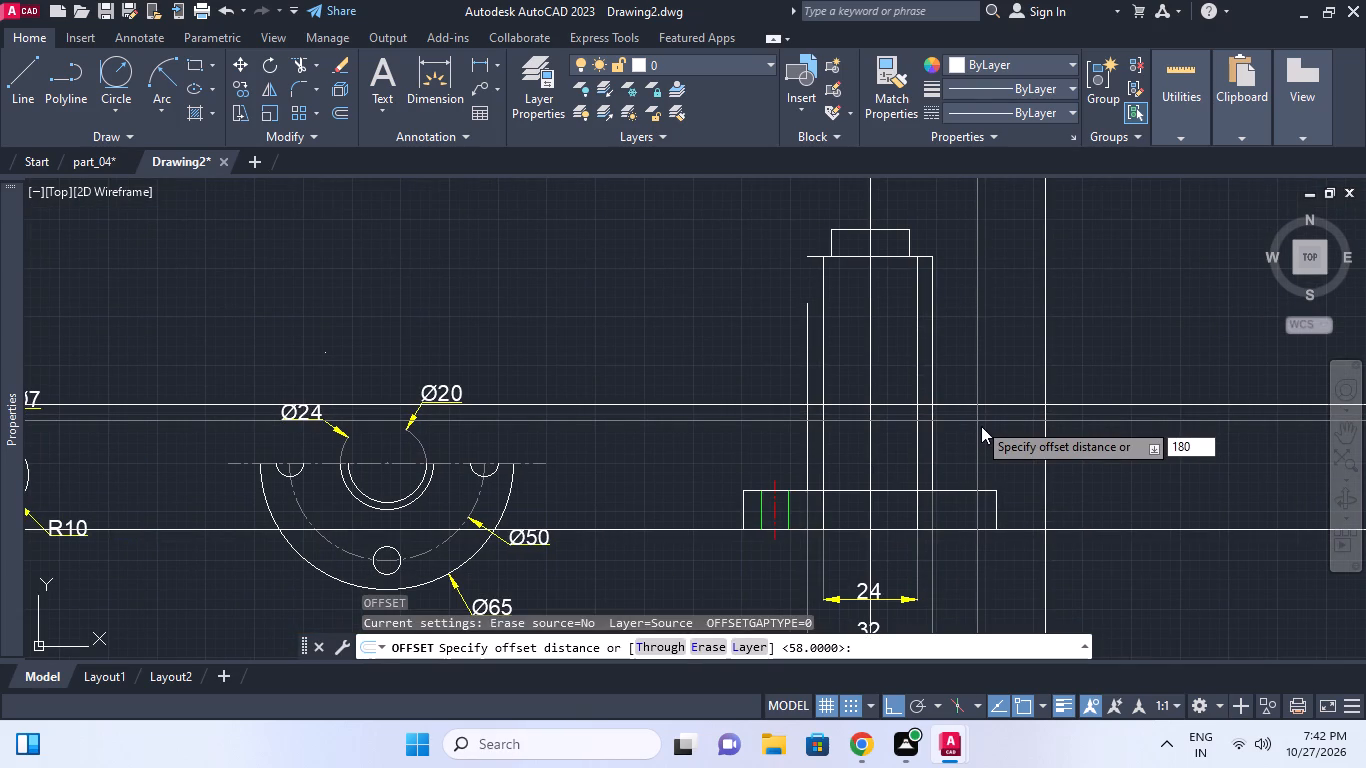
{"action": "key", "text": "equal"}
{"action": "key", "text": "BackSpace"}
{"action": "key", "text": "BackSpace"}
{"action": "type", "text": "/2"}
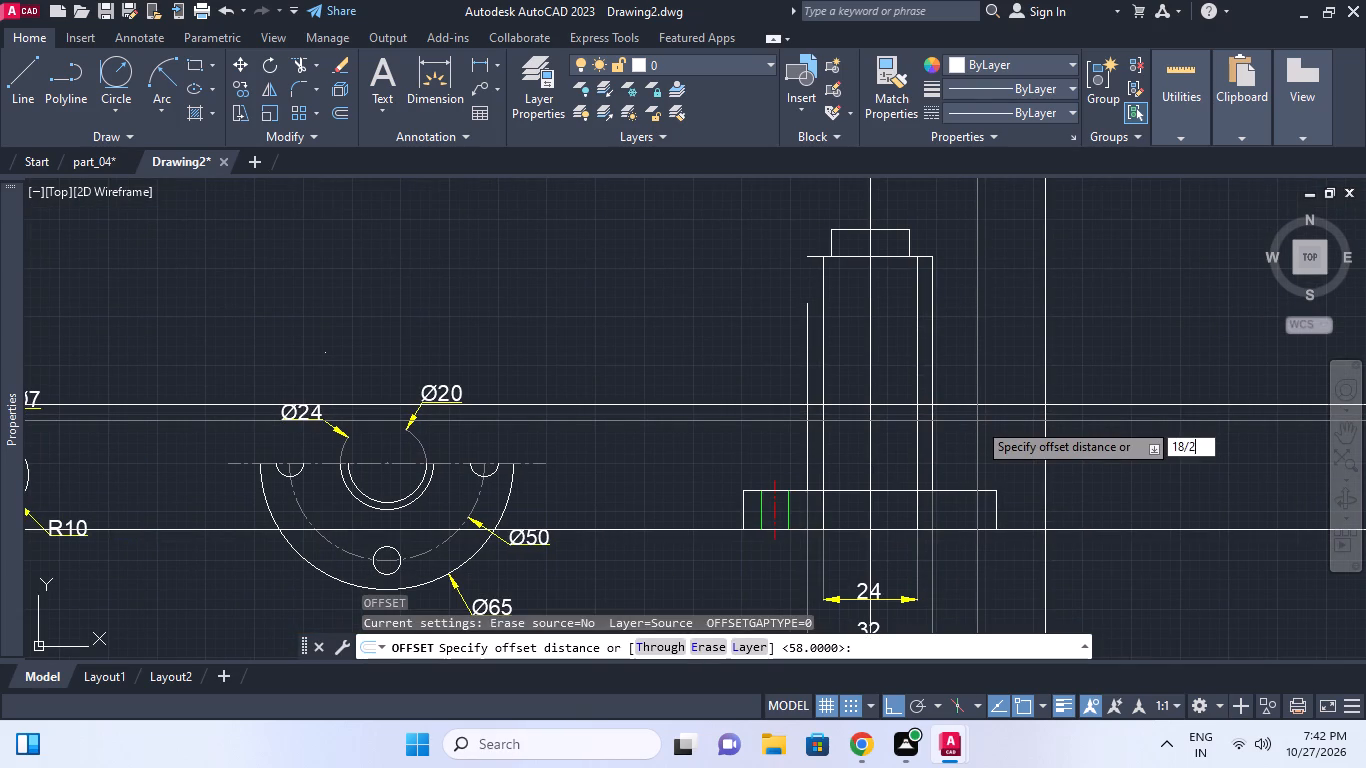
{"action": "key", "text": "Return"}
{"action": "left_click", "coordinate": [1019, 403]}
{"action": "left_click", "coordinate": [1016, 386]}
{"action": "left_click", "coordinate": [1003, 407]}
{"action": "left_click", "coordinate": [992, 425]}
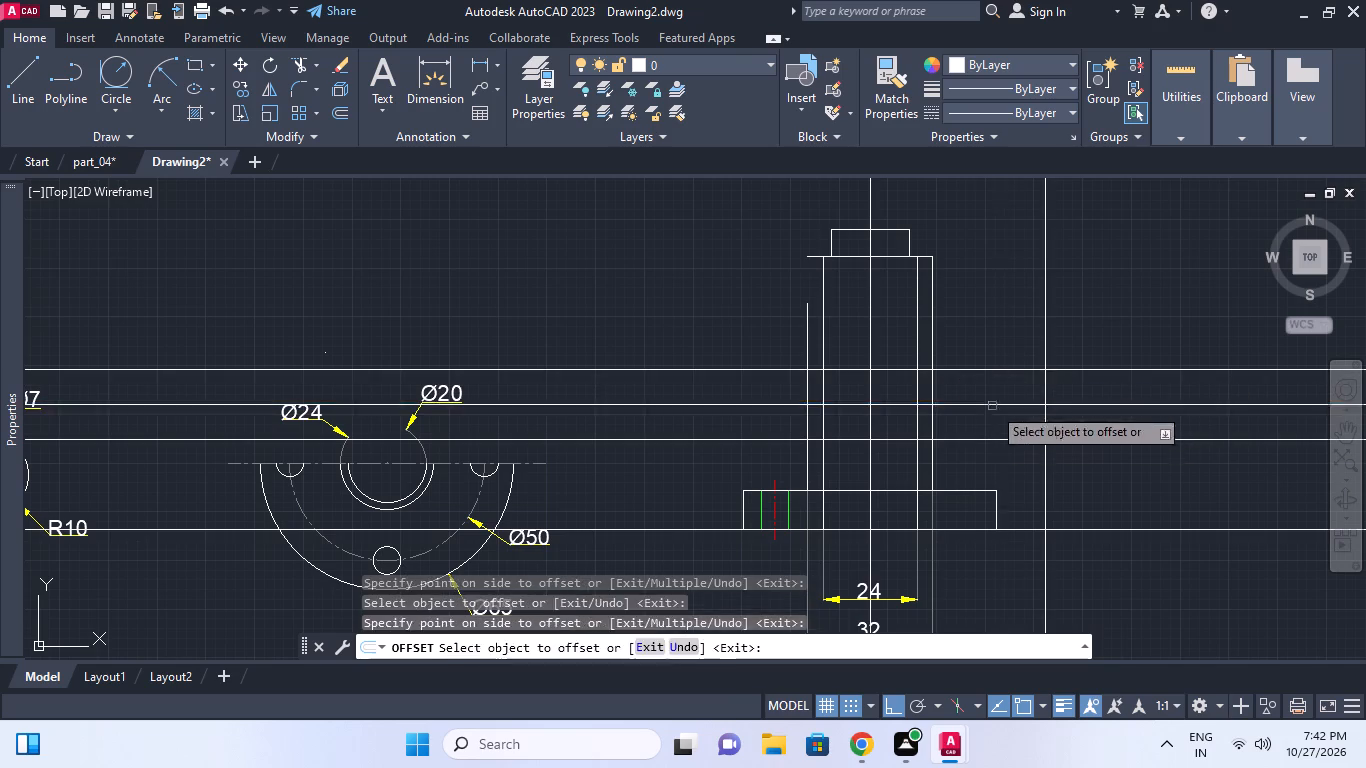
{"action": "key", "text": "Escape"}
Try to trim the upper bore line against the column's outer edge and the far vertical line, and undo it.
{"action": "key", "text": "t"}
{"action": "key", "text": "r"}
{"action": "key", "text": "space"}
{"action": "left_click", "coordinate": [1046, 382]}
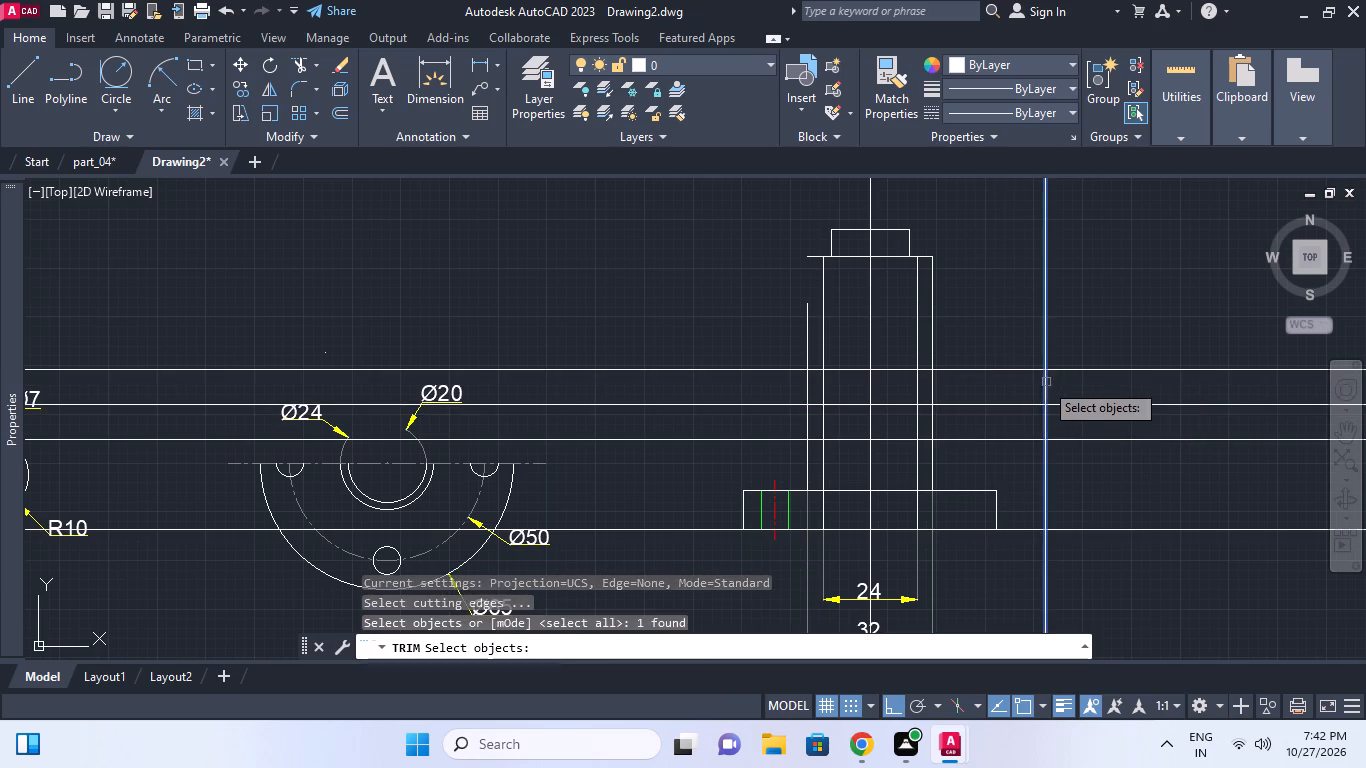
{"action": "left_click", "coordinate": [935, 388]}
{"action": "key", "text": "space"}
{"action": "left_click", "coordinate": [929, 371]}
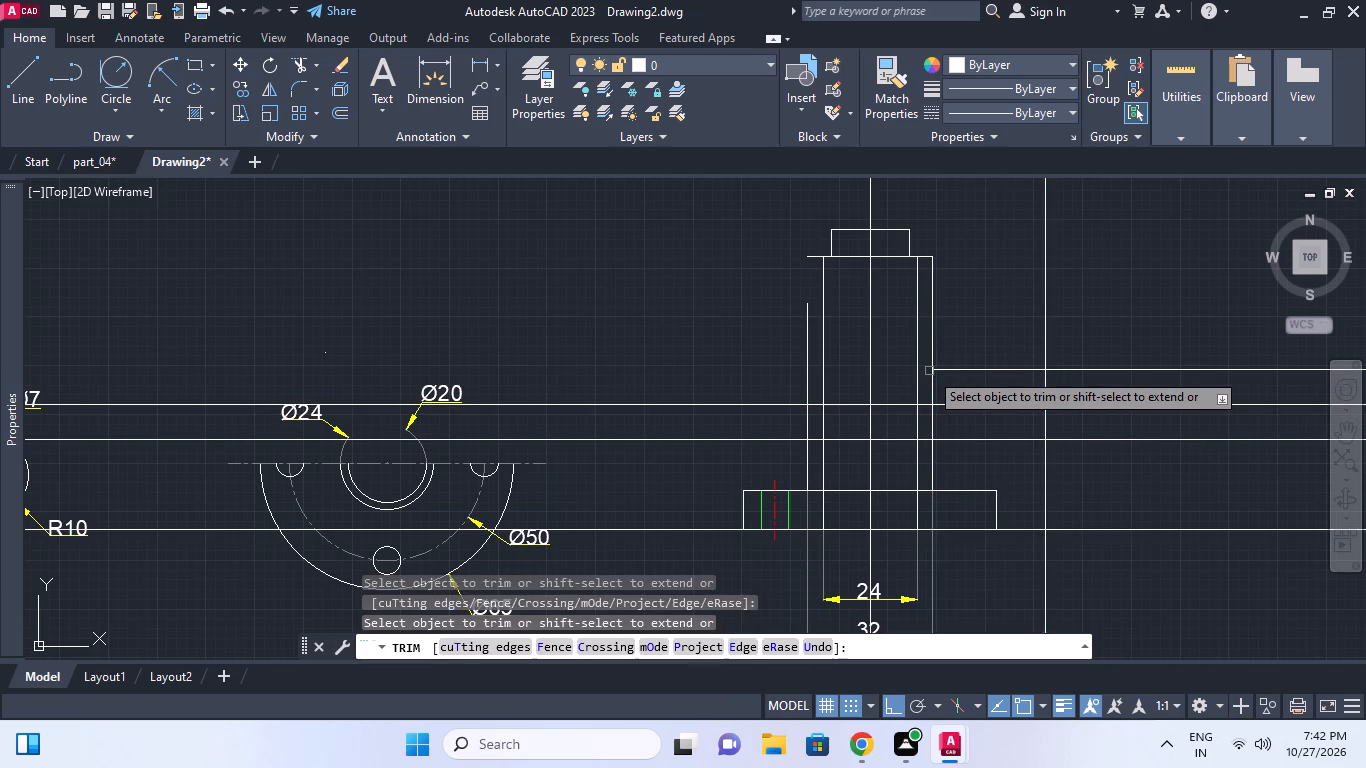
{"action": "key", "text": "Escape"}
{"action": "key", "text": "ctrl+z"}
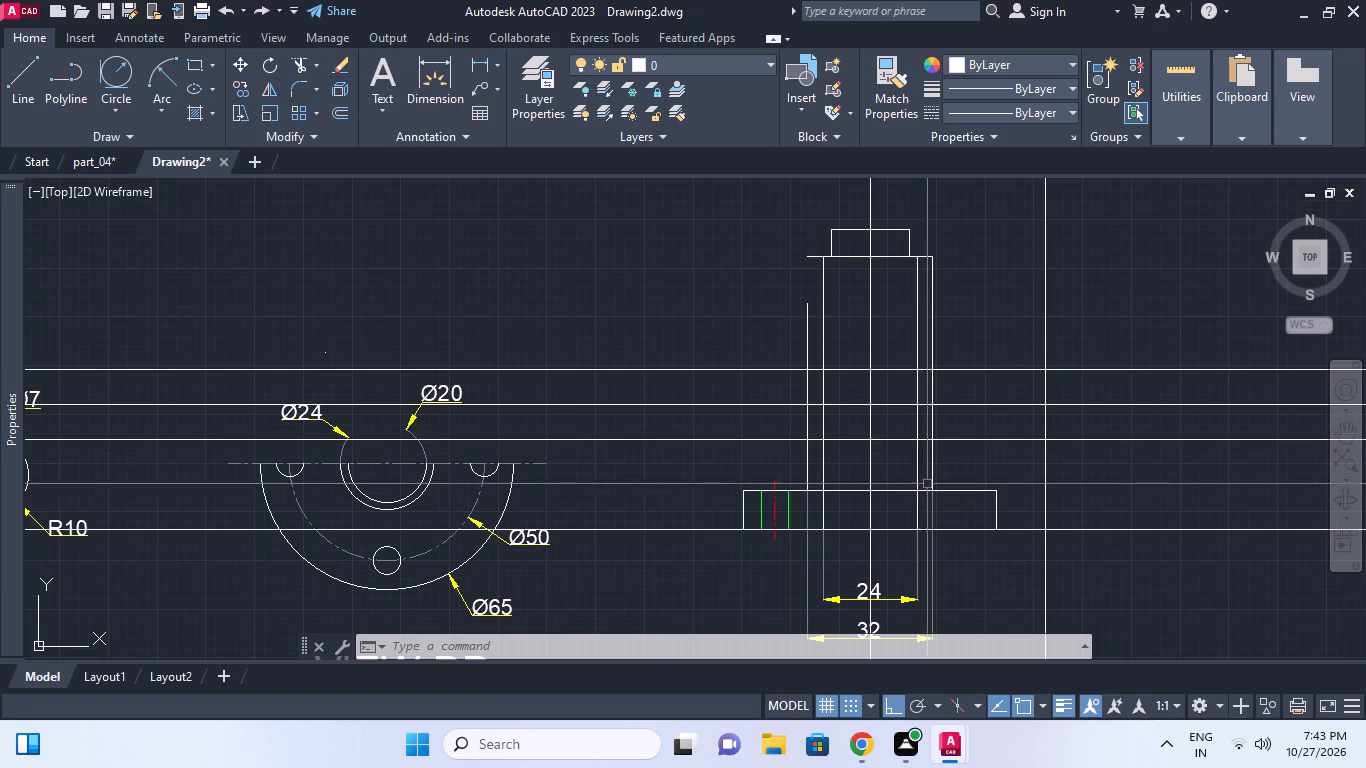
Trim both branch bore lines to run only between the column's inner bore edge and the far vertical line.
{"action": "middle_click_drag", "start_coordinate": [953, 490], "coordinate": [950, 479]}
{"action": "key", "text": "Escape"}
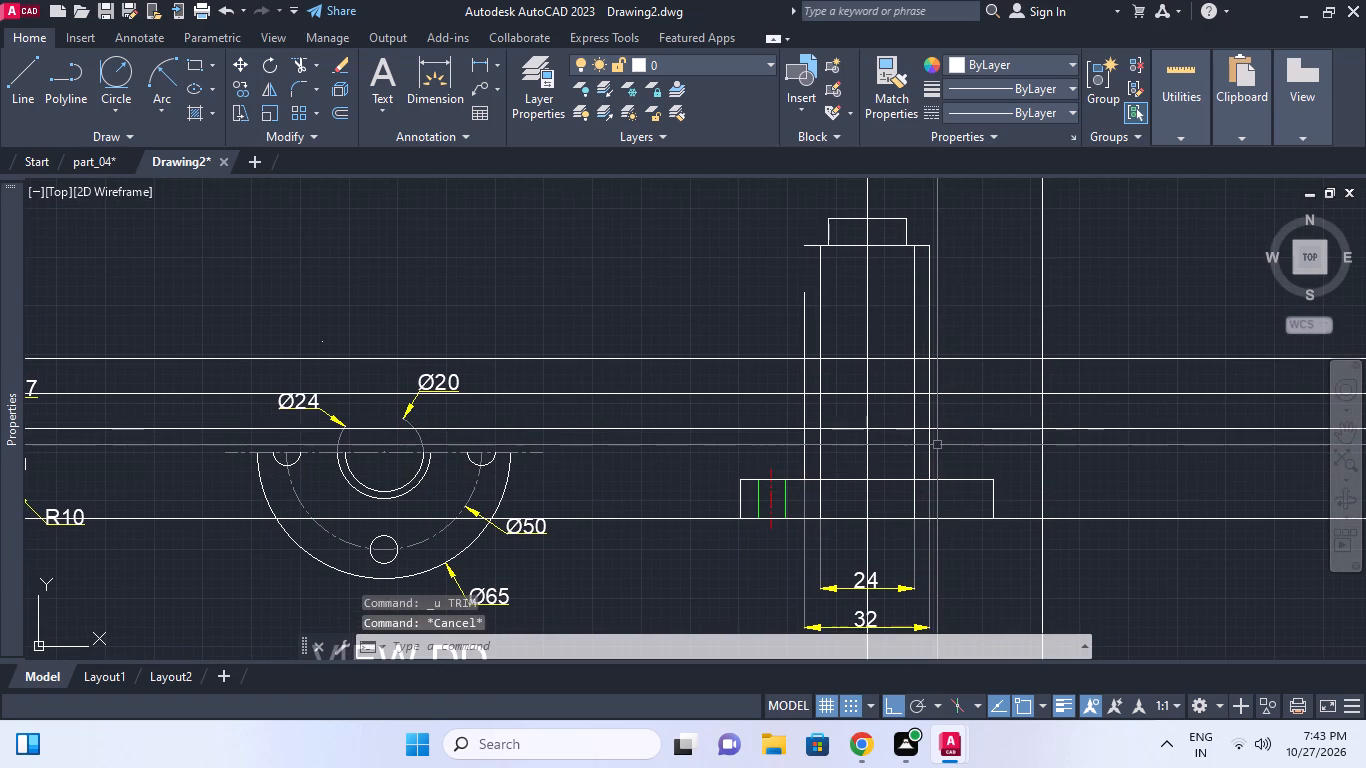
{"action": "type", "text": "tr"}
{"action": "key", "text": "space"}
{"action": "scroll", "coordinate": [927, 394], "scroll_direction": "up", "scroll_amount": 1}
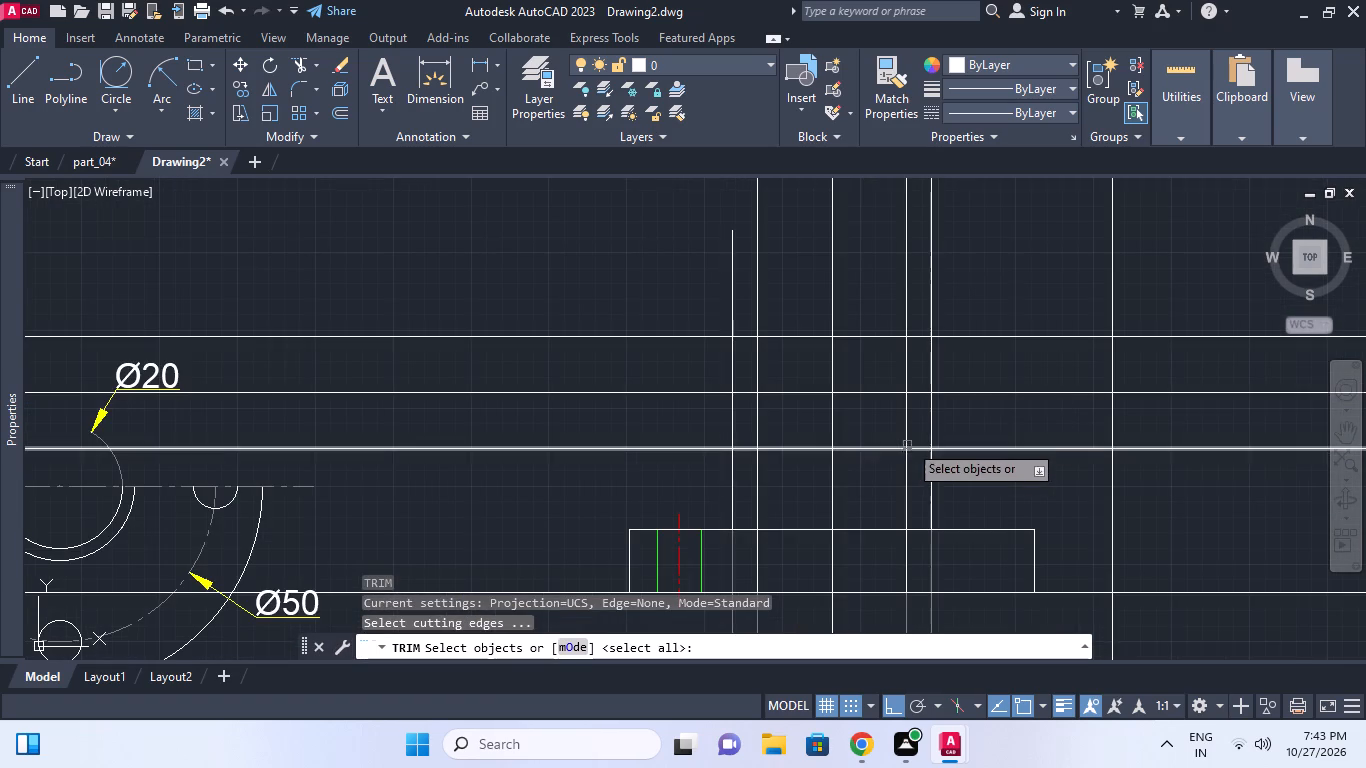
{"action": "left_click", "coordinate": [908, 429]}
{"action": "left_click", "coordinate": [1111, 426]}
{"action": "key", "text": "space"}
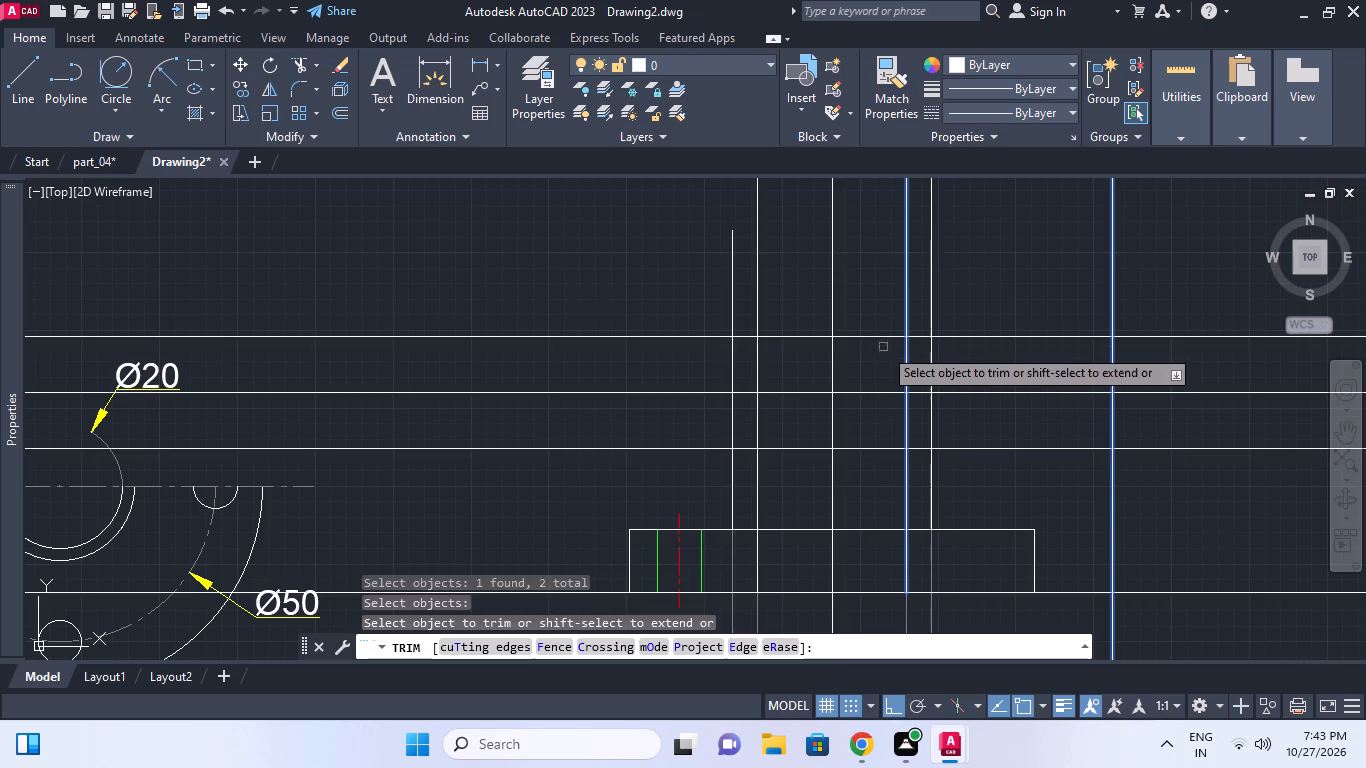
{"action": "left_click", "coordinate": [884, 339]}
{"action": "left_click", "coordinate": [880, 440]}
{"action": "left_click", "coordinate": [870, 474]}
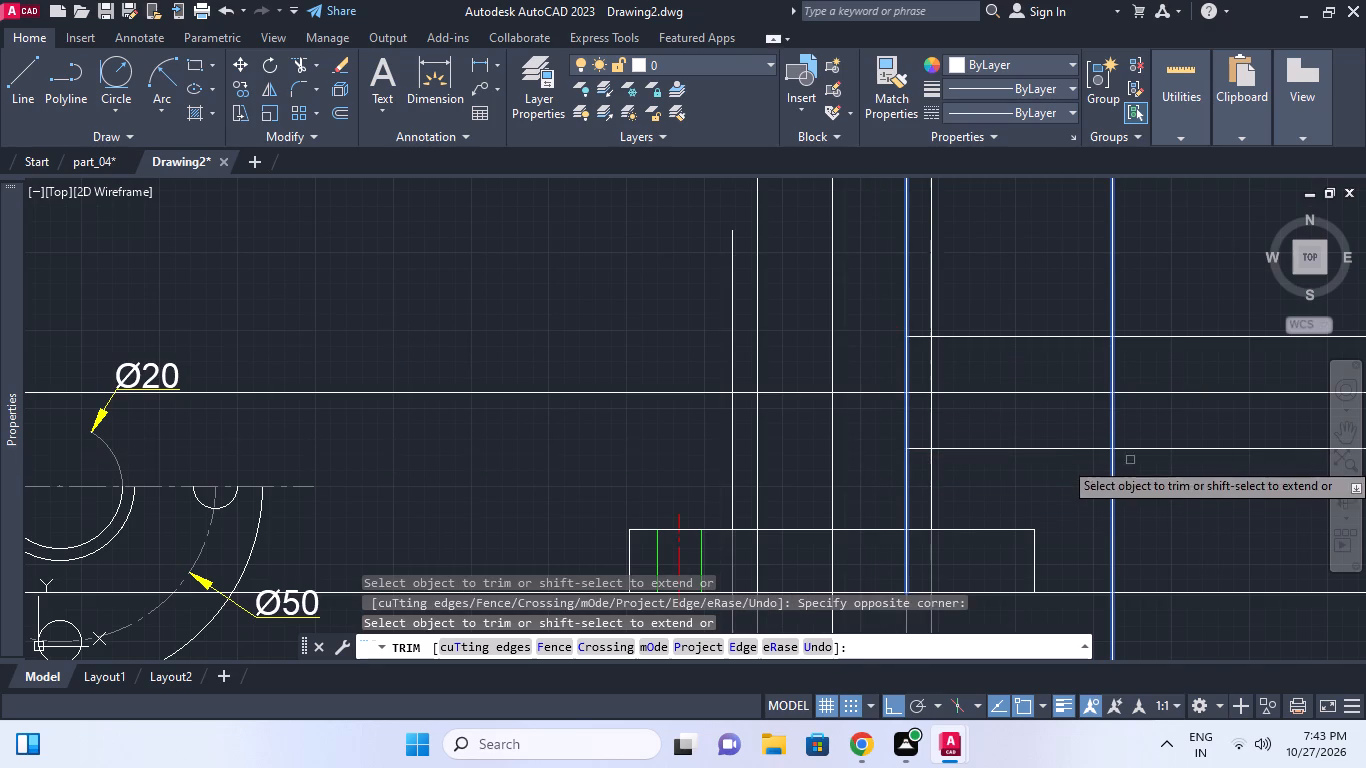
{"action": "left_click", "coordinate": [1130, 460]}
{"action": "left_click", "coordinate": [1129, 444]}
{"action": "left_click", "coordinate": [1137, 331]}
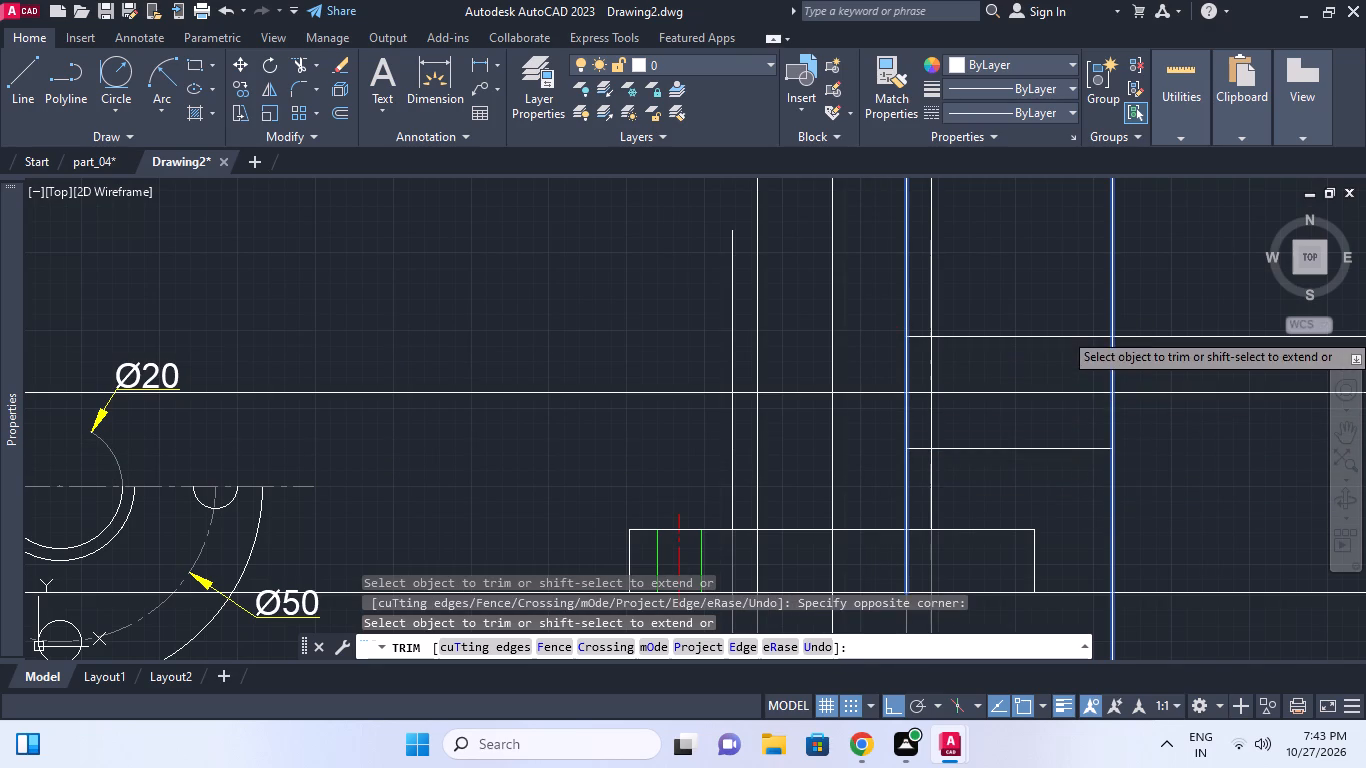
{"action": "left_click", "coordinate": [1143, 376]}
{"action": "key", "text": "Escape"}
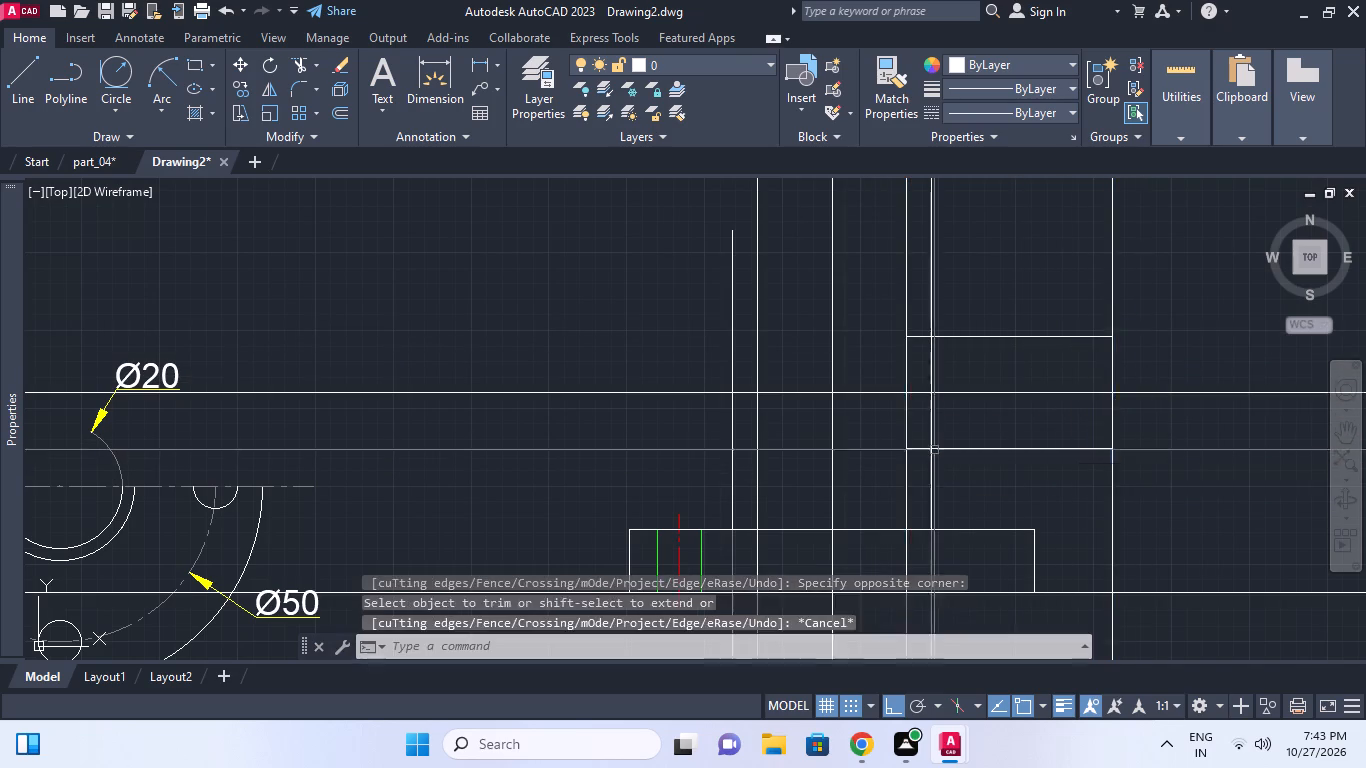
Trim the column's outer edge away between the two branch bore lines.
{"action": "middle_click_drag", "start_coordinate": [852, 438], "coordinate": [852, 399]}
{"action": "key", "text": "space"}
{"action": "left_click", "coordinate": [945, 298]}
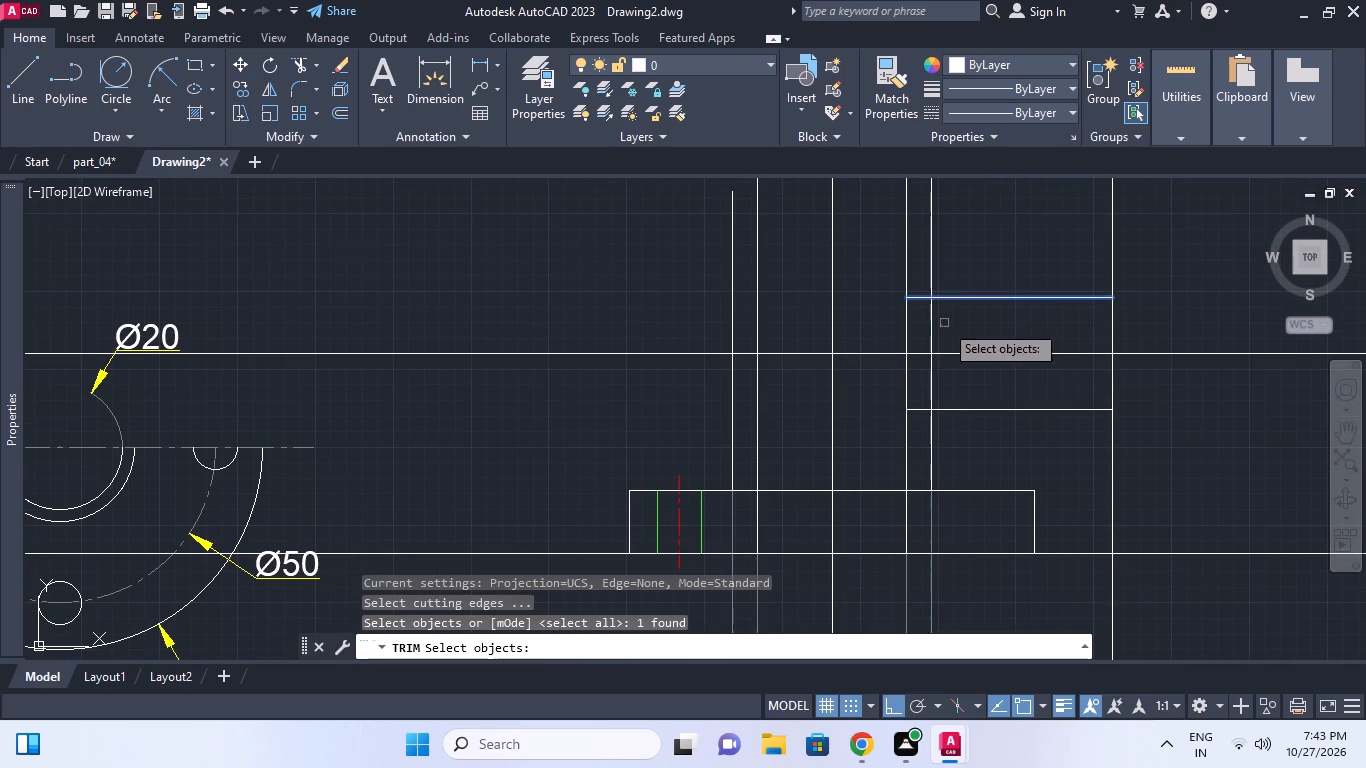
{"action": "left_click", "coordinate": [956, 424]}
{"action": "key", "text": "space"}
{"action": "left_click", "coordinate": [935, 399]}
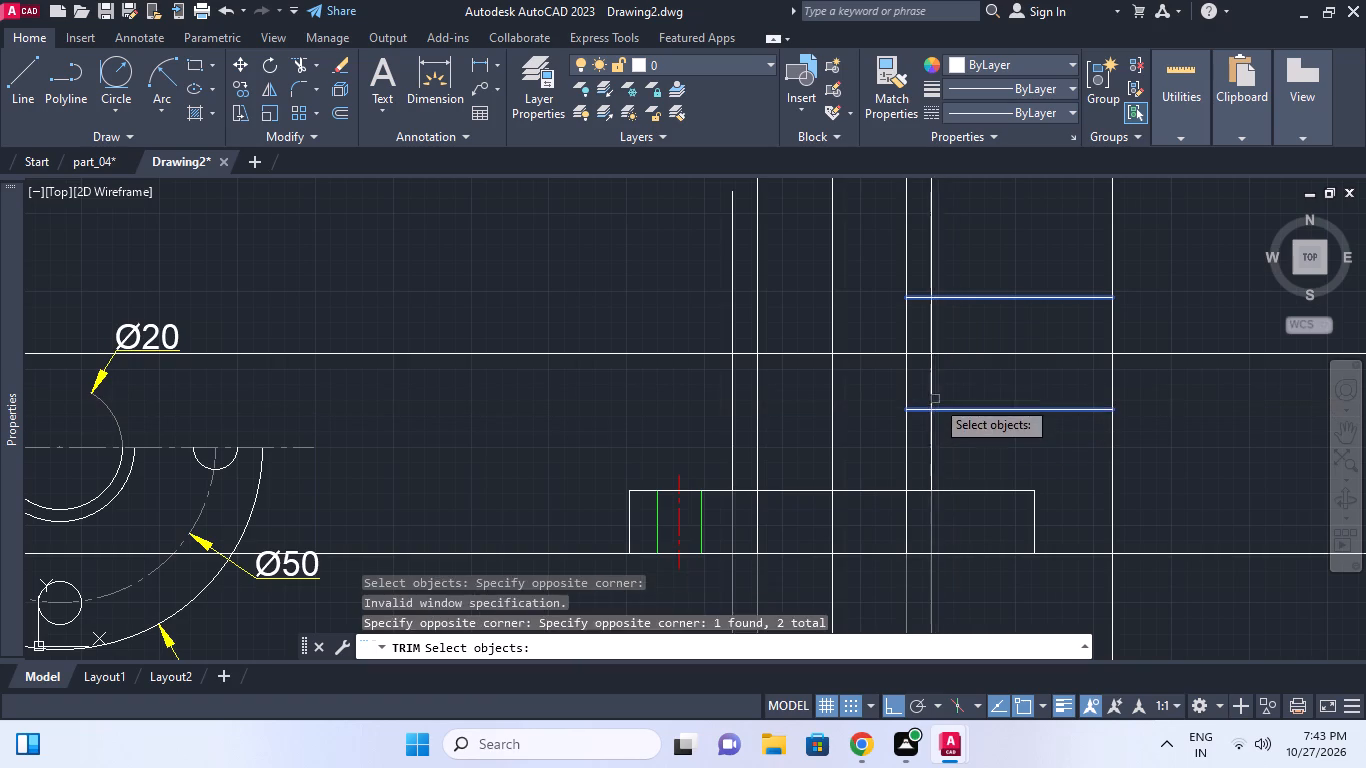
{"action": "key", "text": "space"}
{"action": "left_click", "coordinate": [933, 383]}
{"action": "key", "text": "Escape"}
Offset the branch's horizontal centre line by 28/2 on both sides for the outer edges.
{"action": "scroll", "coordinate": [1025, 342], "scroll_direction": "down", "scroll_amount": 2}
{"action": "middle_click", "coordinate": [1025, 342]}
{"action": "key", "text": "Escape"}
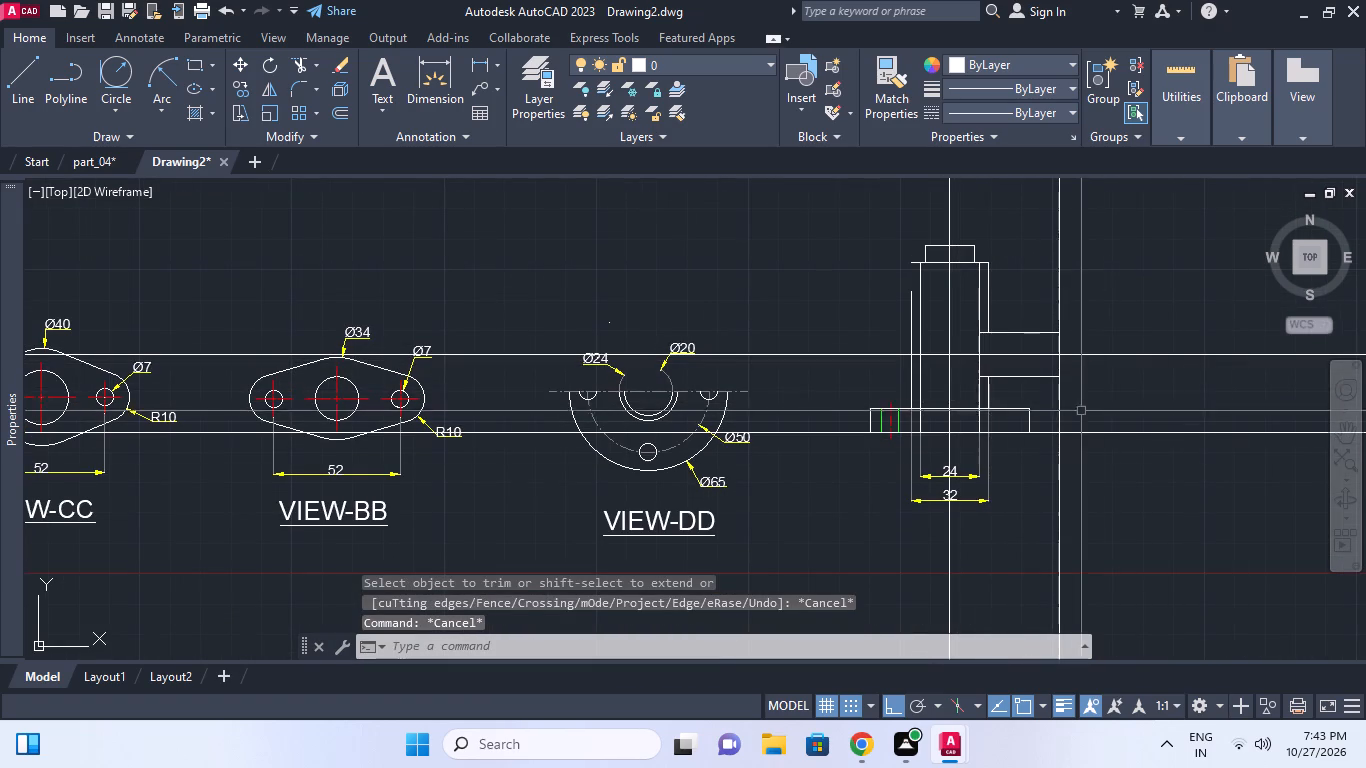
{"action": "middle_click_drag", "start_coordinate": [1060, 362], "coordinate": [1055, 383]}
{"action": "scroll", "coordinate": [1041, 374], "scroll_direction": "up", "scroll_amount": 1}
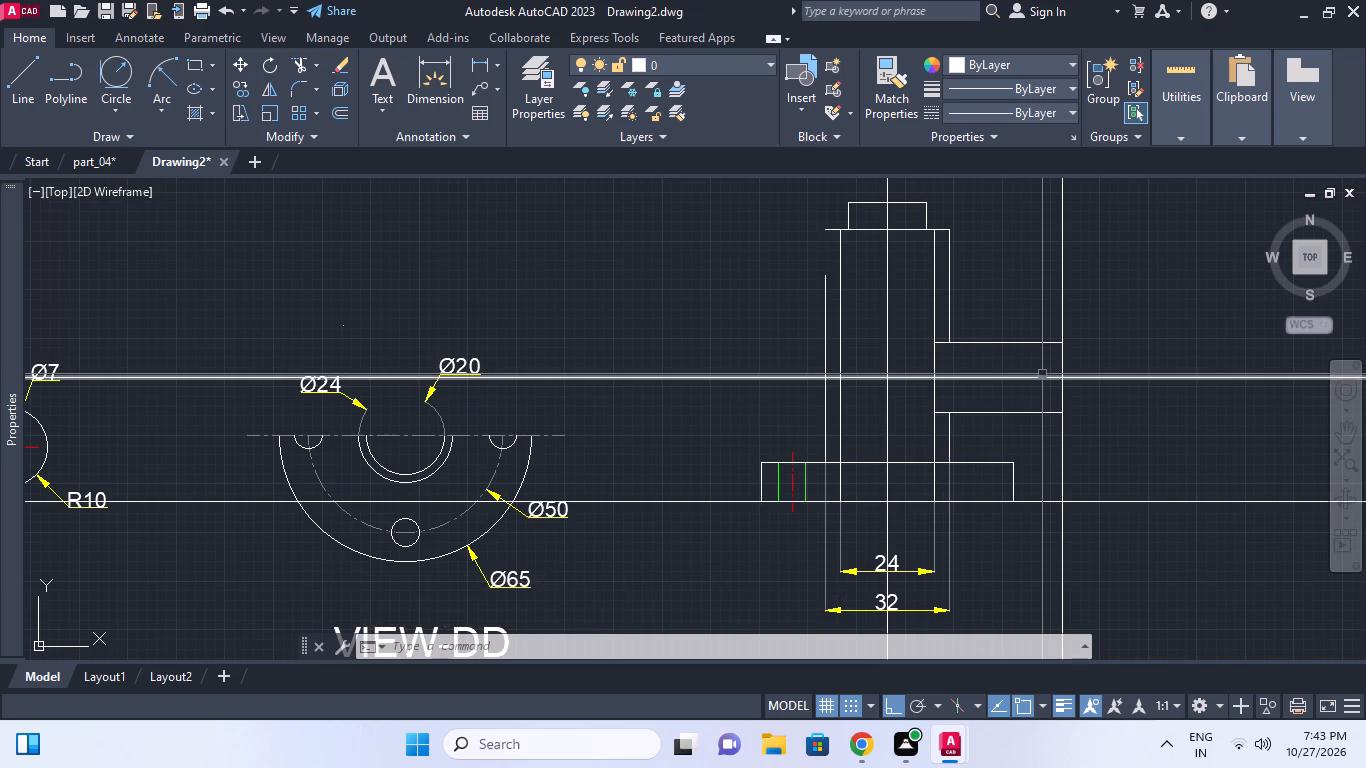
{"action": "key", "text": "Escape"}
{"action": "key", "text": "Escape"}
{"action": "type", "text": "o"}
{"action": "key", "text": "space"}
{"action": "key", "text": "2"}
{"action": "key", "text": "8"}
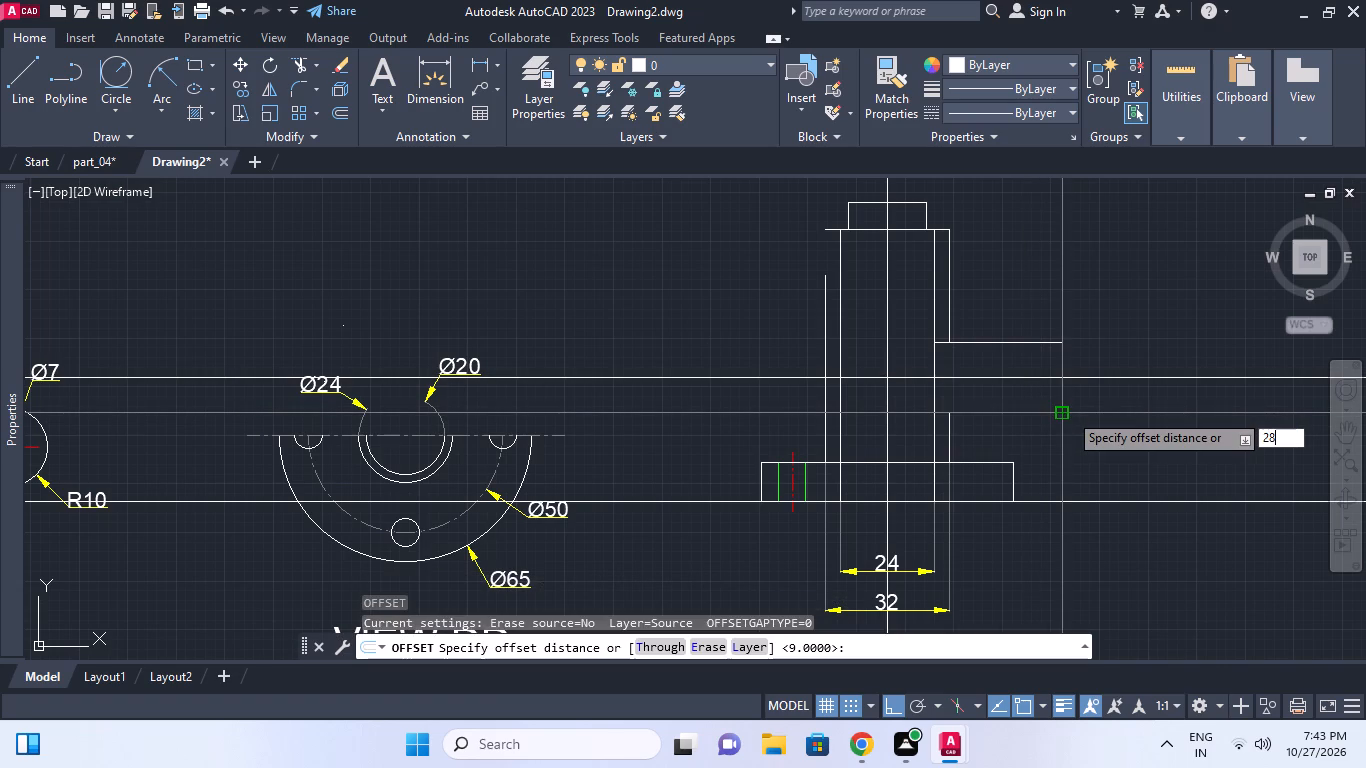
{"action": "type", "text": "/2"}
{"action": "key", "text": "Return"}
{"action": "left_click", "coordinate": [1092, 378]}
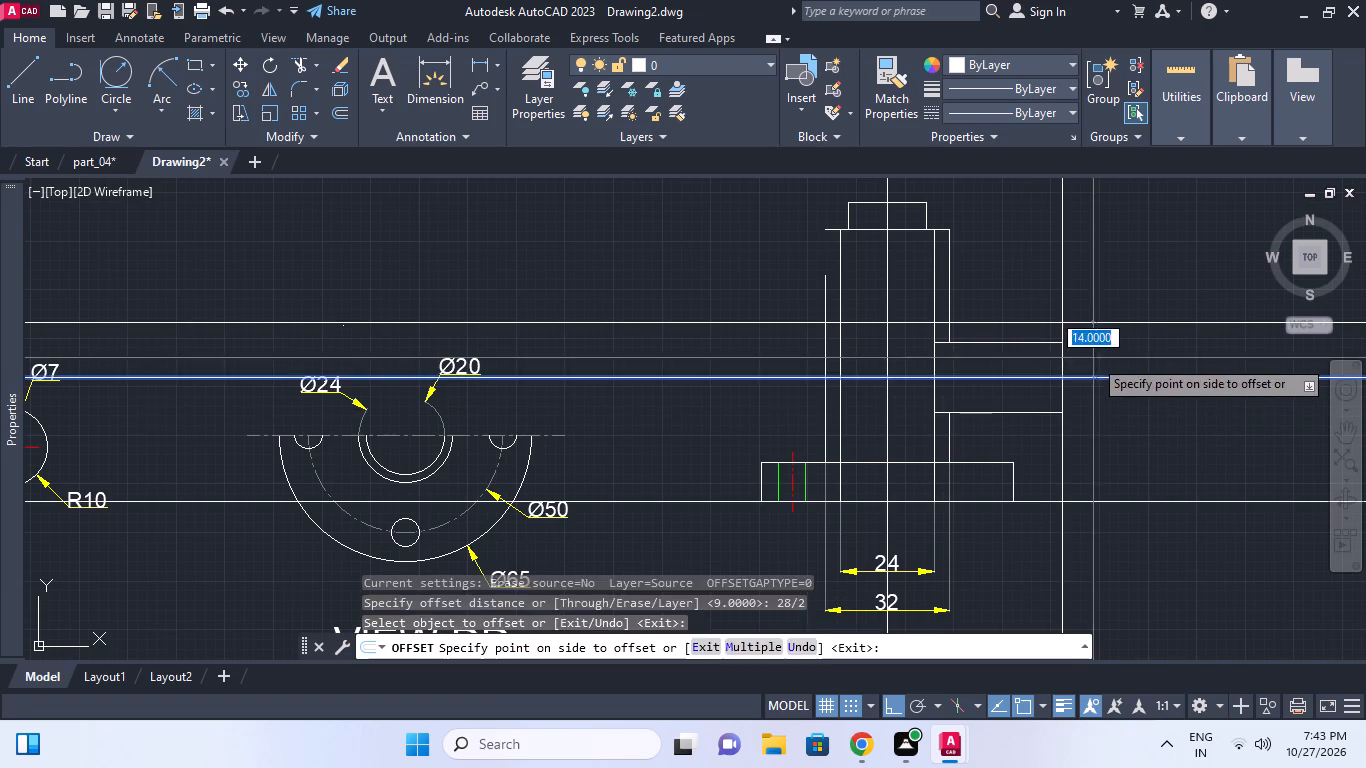
{"action": "left_click", "coordinate": [1093, 358]}
{"action": "left_click", "coordinate": [1092, 376]}
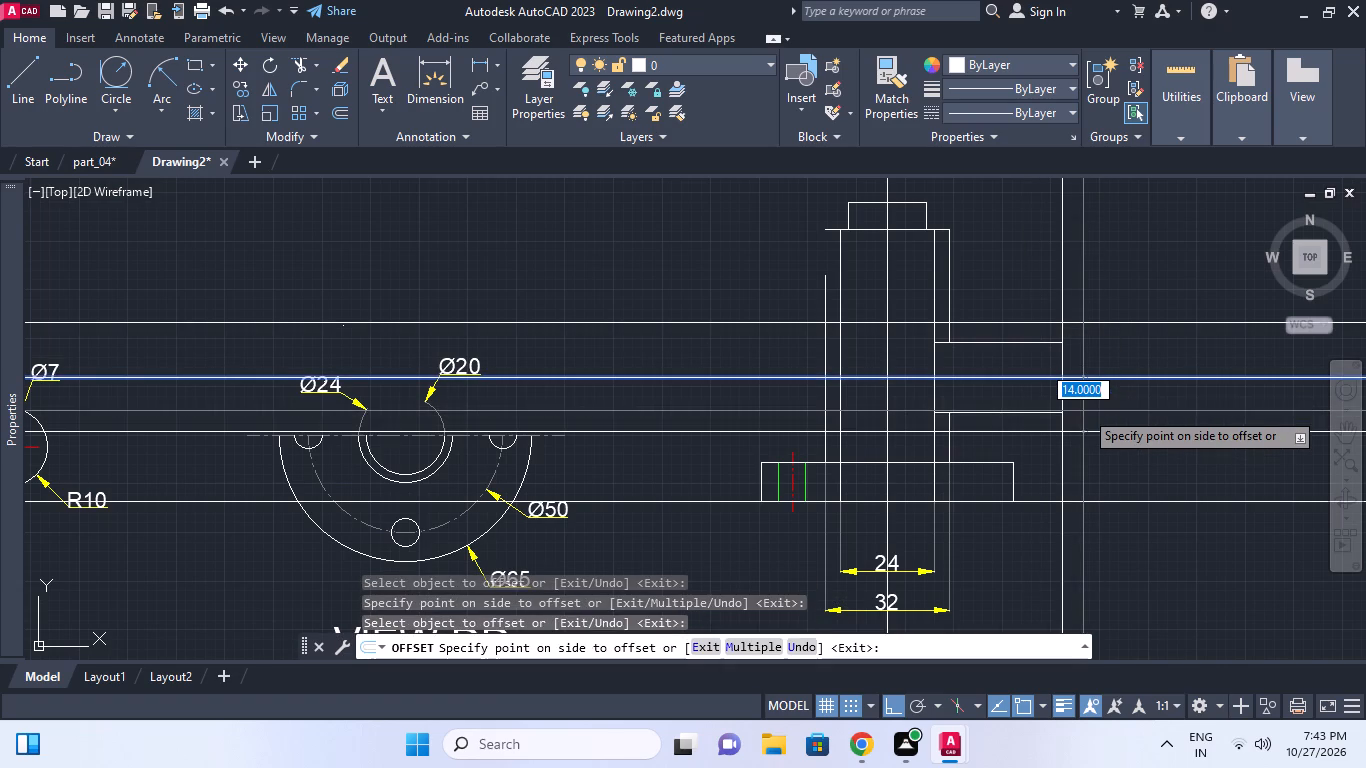
{"action": "left_click", "coordinate": [1084, 410]}
{"action": "middle_click_drag", "start_coordinate": [983, 495], "coordinate": [1014, 464]}
{"action": "key", "text": "Escape"}
{"action": "key", "text": "Escape"}
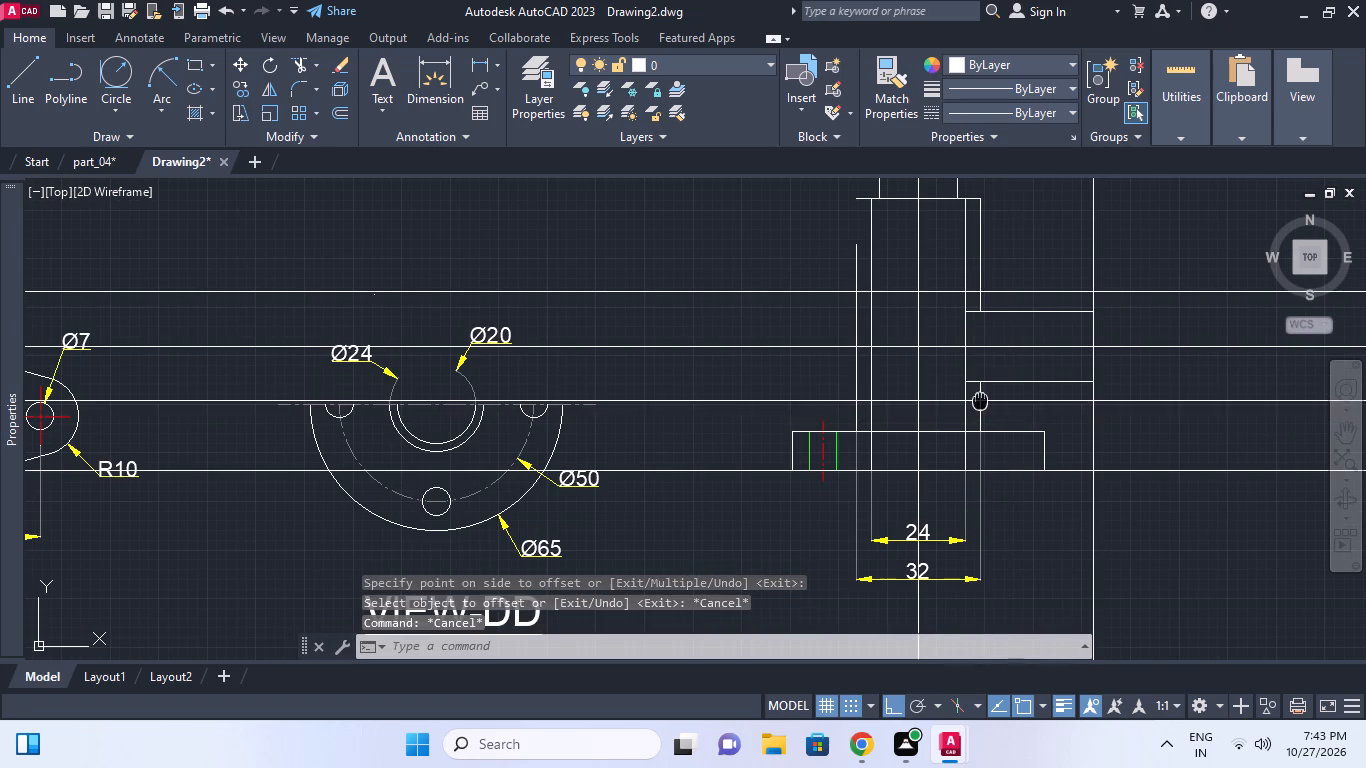
Trim the column's outer edge above the branch's lower outer line.
{"action": "middle_click", "coordinate": [980, 401]}
{"action": "scroll", "coordinate": [980, 401], "scroll_direction": "up", "scroll_amount": 1}
{"action": "key", "text": "Escape"}
{"action": "middle_click", "coordinate": [980, 401]}
{"action": "key", "text": "space"}
{"action": "type", "text": "tr"}
{"action": "key", "text": "space"}
{"action": "left_click", "coordinate": [994, 400]}
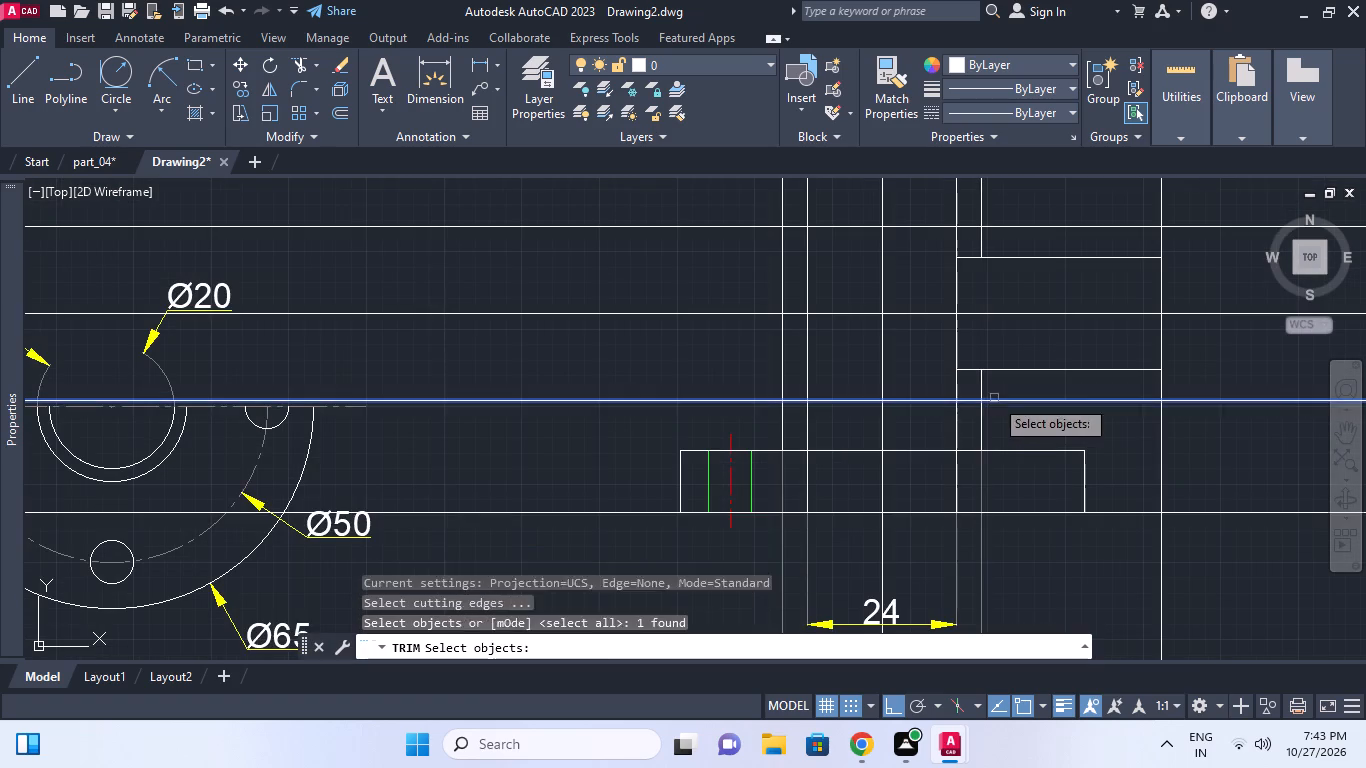
{"action": "key", "text": "space"}
{"action": "left_click", "coordinate": [987, 386]}
{"action": "key", "text": "Escape"}
Join the branch's lower outer line and the column's outer edge into a sharp corner with a radius 0 fillet.
{"action": "type", "text": "f r"}
{"action": "key", "text": "space"}
{"action": "key", "text": "0"}
{"action": "key", "text": "space"}
{"action": "left_click", "coordinate": [985, 411]}
{"action": "left_click", "coordinate": [985, 400]}
{"action": "key", "text": "Escape"}
Move the 32 dimension's extension line origin from the branch corner down to the flange's top edge.
{"action": "middle_click_drag", "start_coordinate": [1036, 424], "coordinate": [1034, 425]}
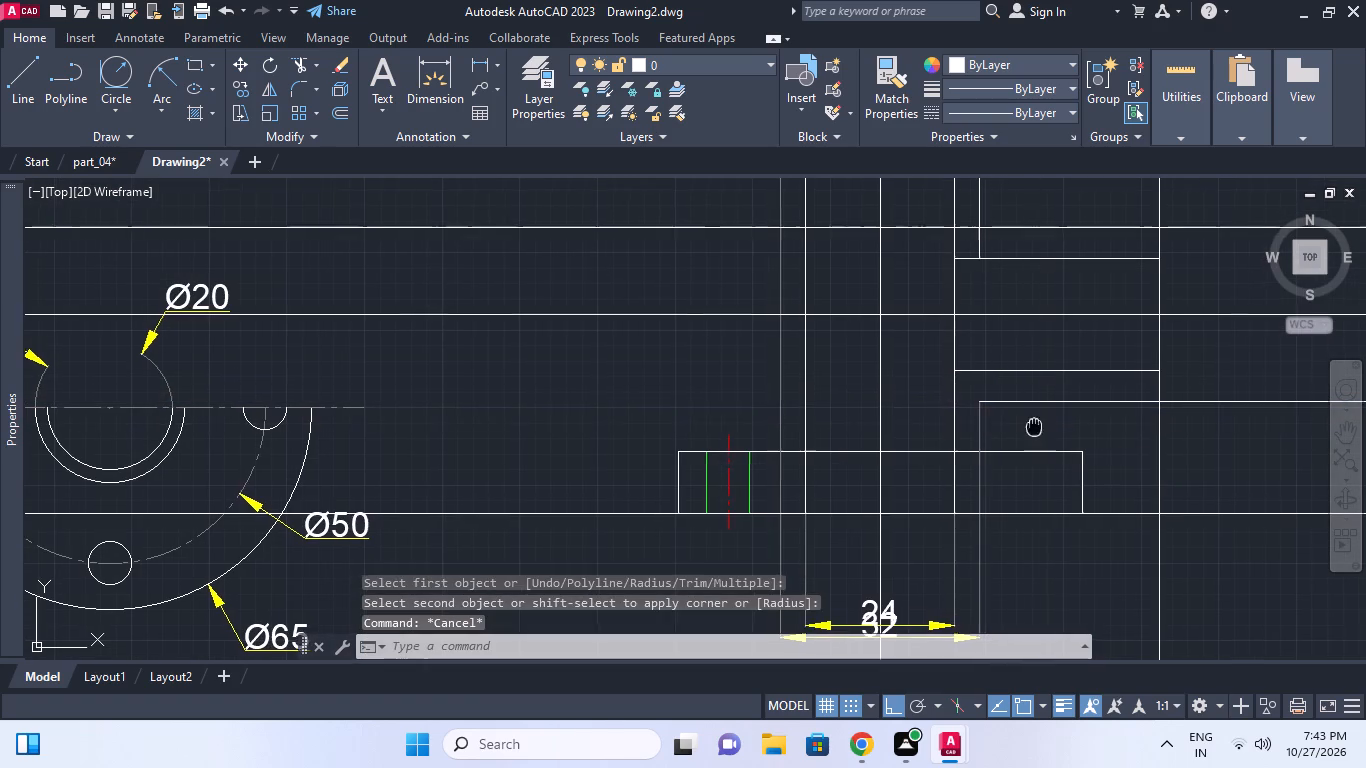
{"action": "middle_click_drag", "start_coordinate": [1034, 425], "coordinate": [1021, 428]}
{"action": "key", "text": "Escape"}
{"action": "scroll", "coordinate": [971, 432], "scroll_direction": "up", "scroll_amount": 2}
{"action": "key", "text": "Escape"}
{"action": "key", "text": "Escape"}
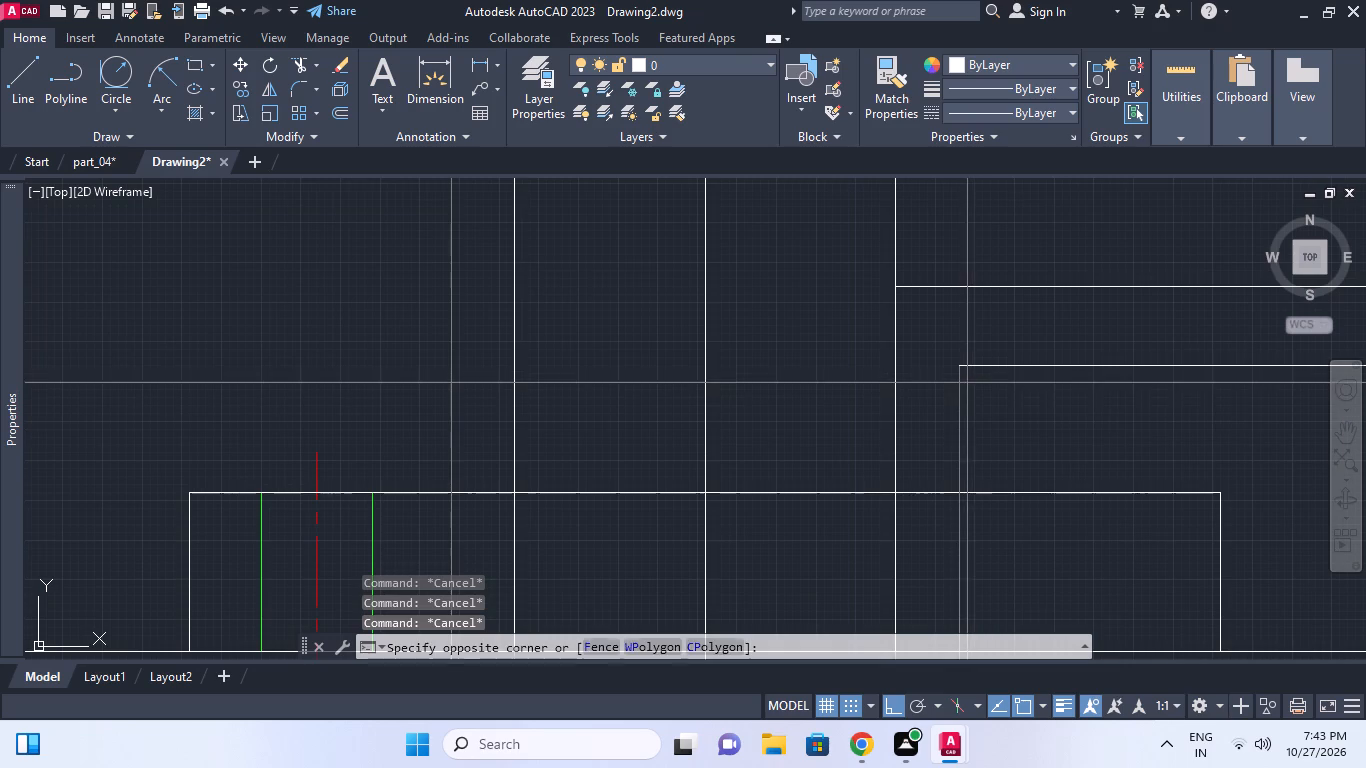
{"action": "left_click", "coordinate": [967, 383]}
{"action": "left_click", "coordinate": [954, 376]}
{"action": "scroll", "coordinate": [972, 398], "scroll_direction": "down", "scroll_amount": 1}
{"action": "key", "text": "Escape"}
{"action": "left_click", "coordinate": [978, 502]}
{"action": "left_click", "coordinate": [962, 497]}
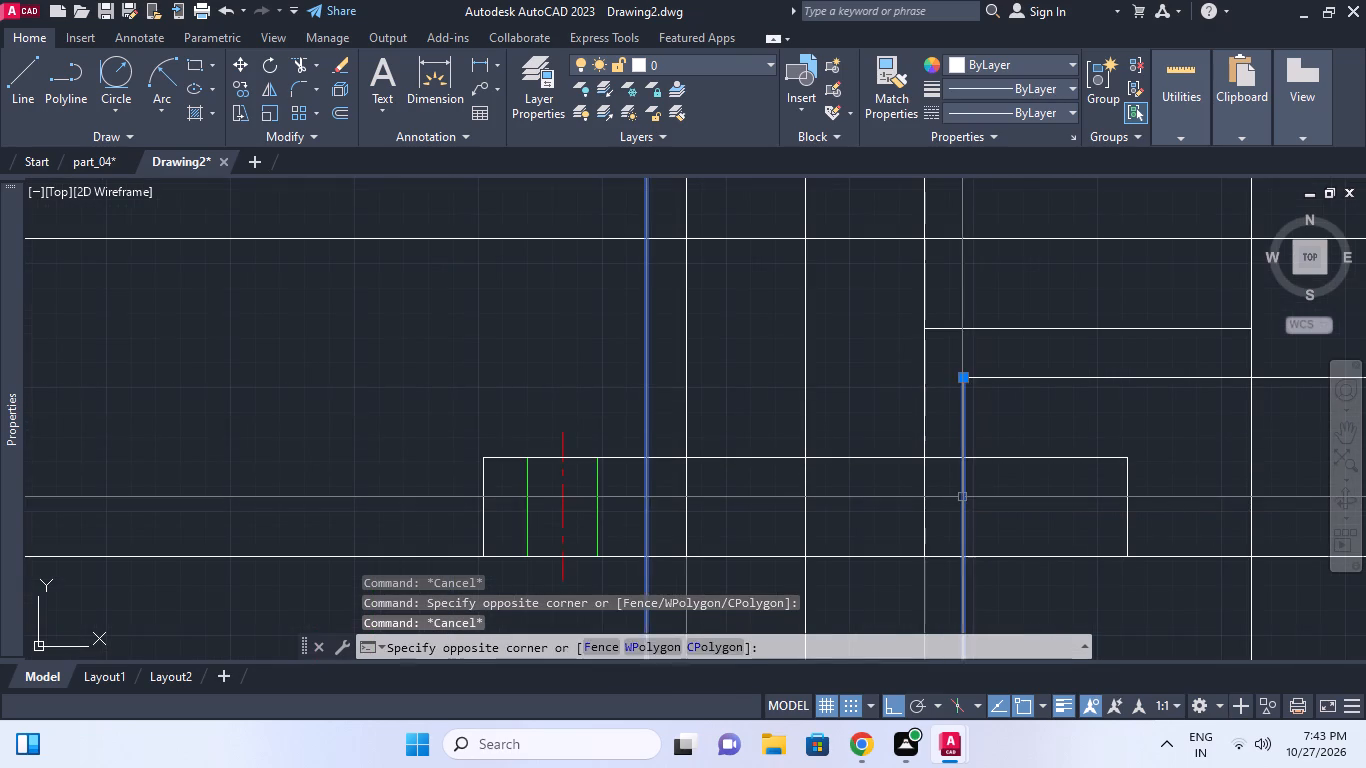
{"action": "left_click", "coordinate": [966, 379]}
{"action": "left_click", "coordinate": [966, 457]}
{"action": "key", "text": "Escape"}
Offset the branch's vertical end line by 10 towards the column.
{"action": "scroll", "coordinate": [1025, 448], "scroll_direction": "down", "scroll_amount": 1}
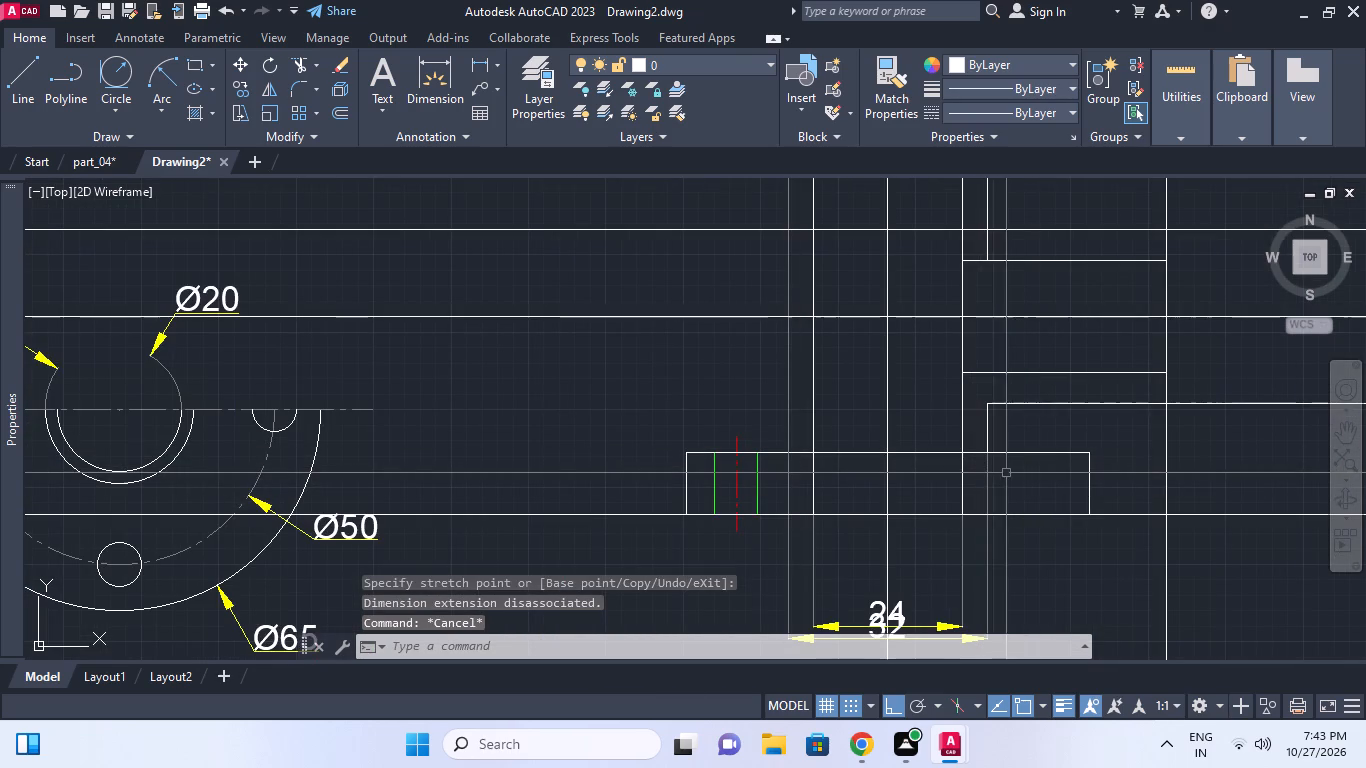
{"action": "middle_click", "coordinate": [1018, 473]}
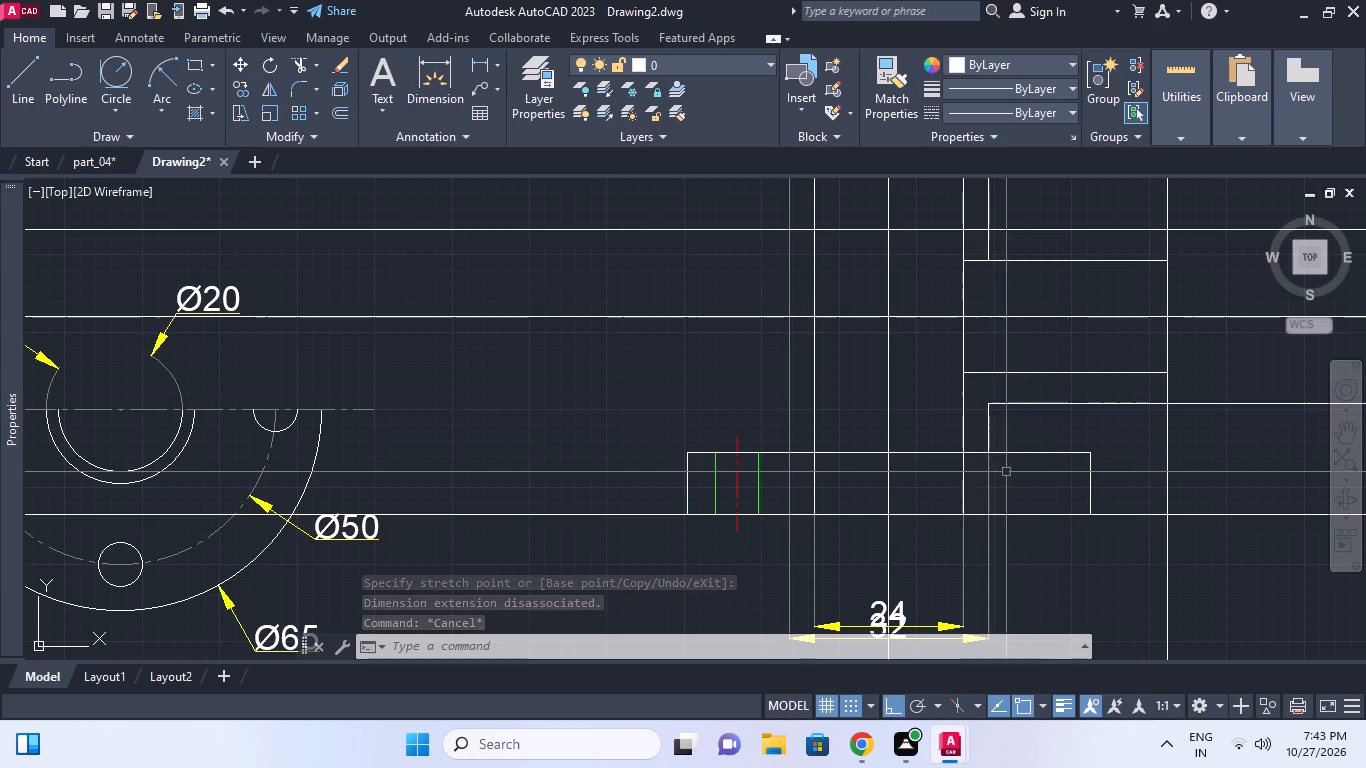
{"action": "middle_click_drag", "start_coordinate": [1046, 438], "coordinate": [948, 440]}
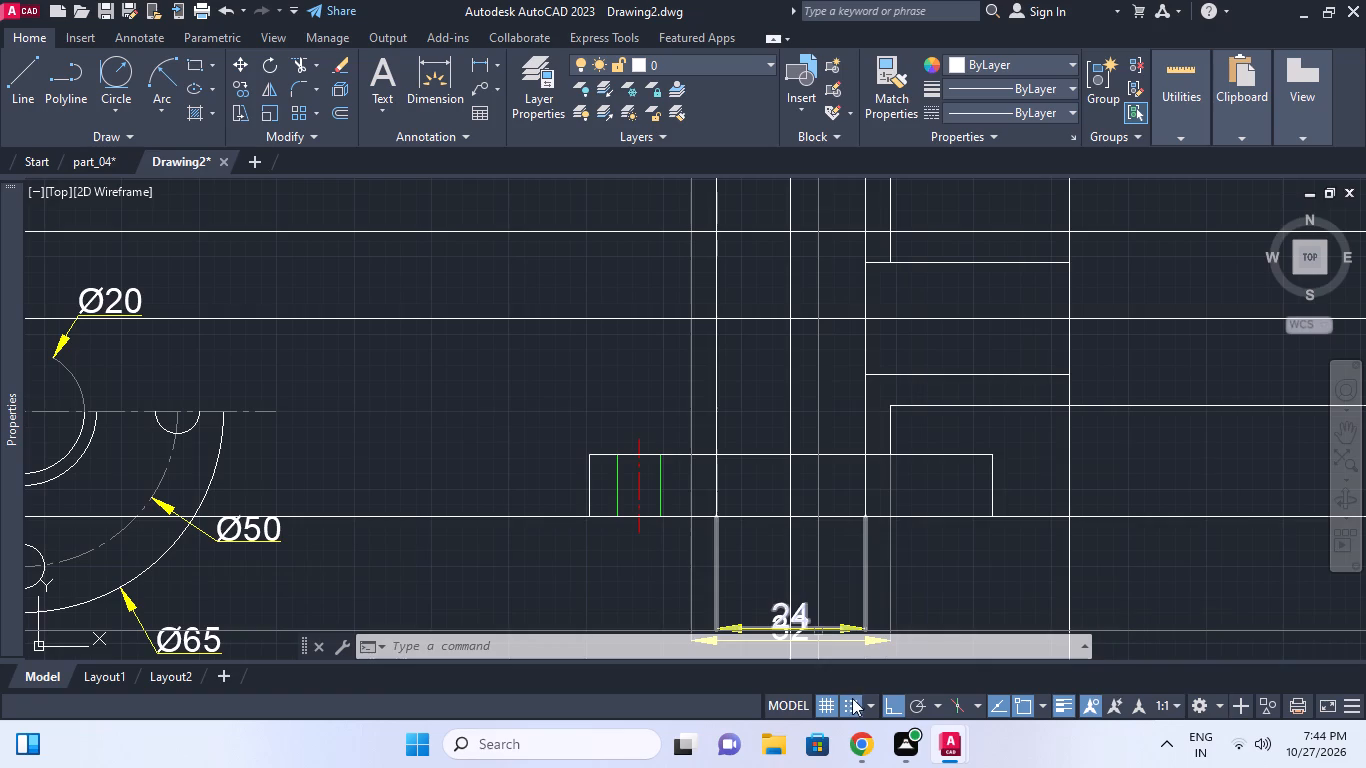
{"action": "middle_click_drag", "start_coordinate": [923, 635], "coordinate": [907, 627]}
{"action": "scroll", "coordinate": [959, 555], "scroll_direction": "down", "scroll_amount": 1}
{"action": "middle_click_drag", "start_coordinate": [959, 549], "coordinate": [943, 507]}
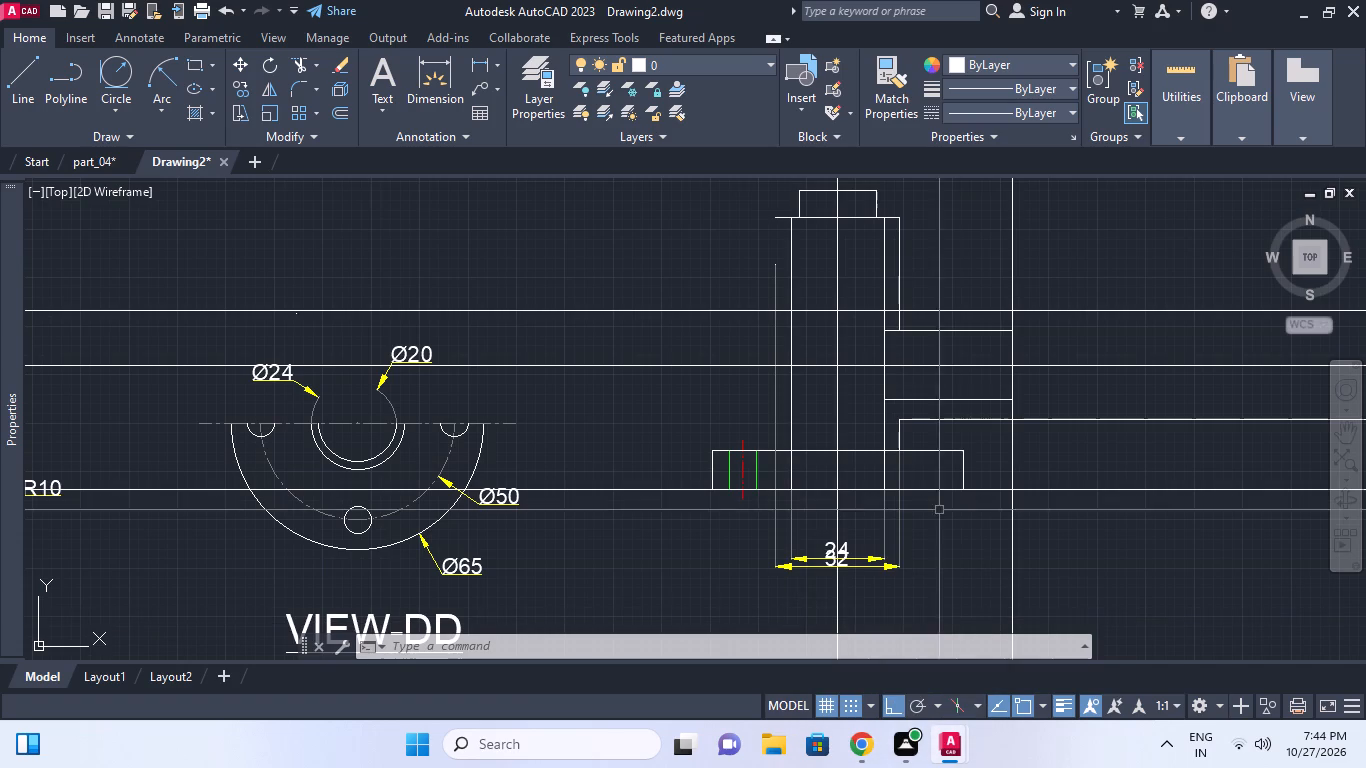
{"action": "key", "text": "Escape"}
{"action": "middle_click", "coordinate": [1016, 479]}
{"action": "type", "text": "o"}
{"action": "key", "text": "space"}
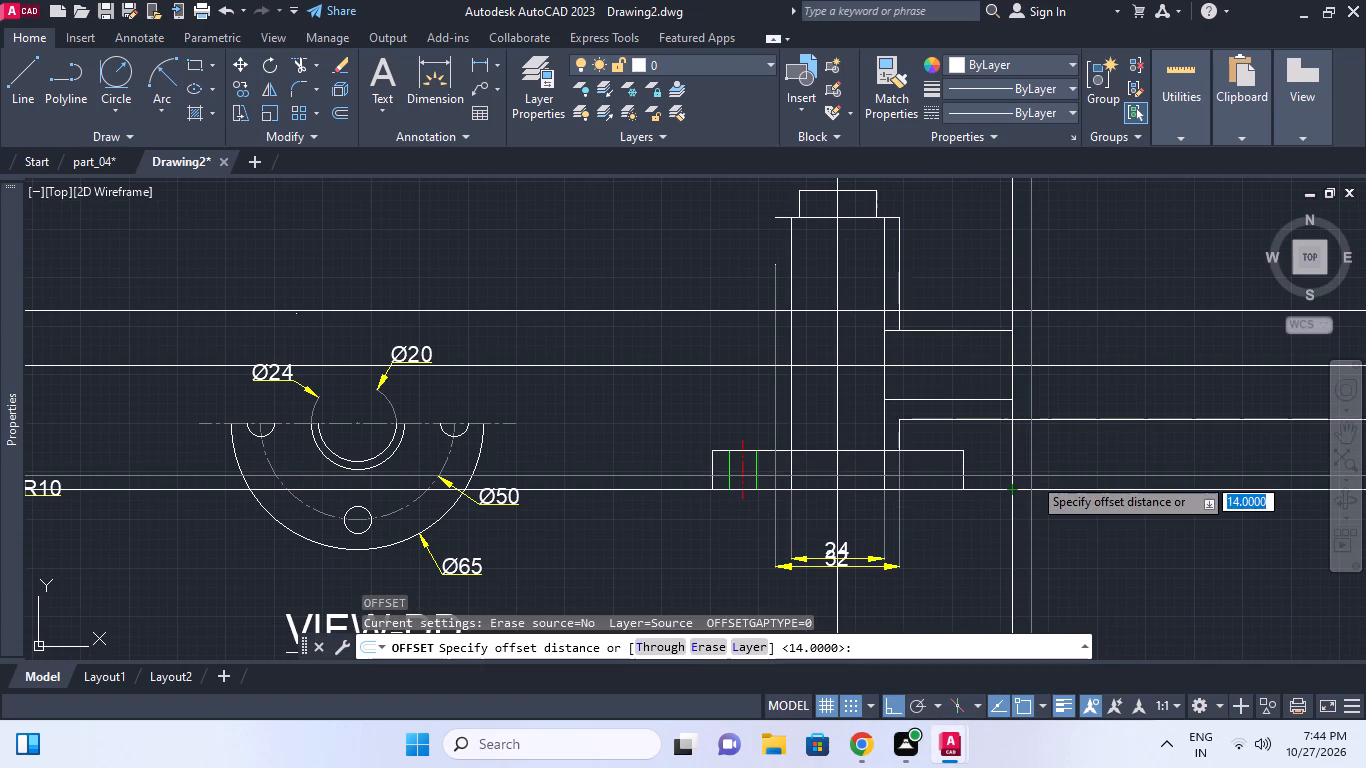
{"action": "key", "text": "1"}
{"action": "key", "text": "0"}
{"action": "key", "text": "Return"}
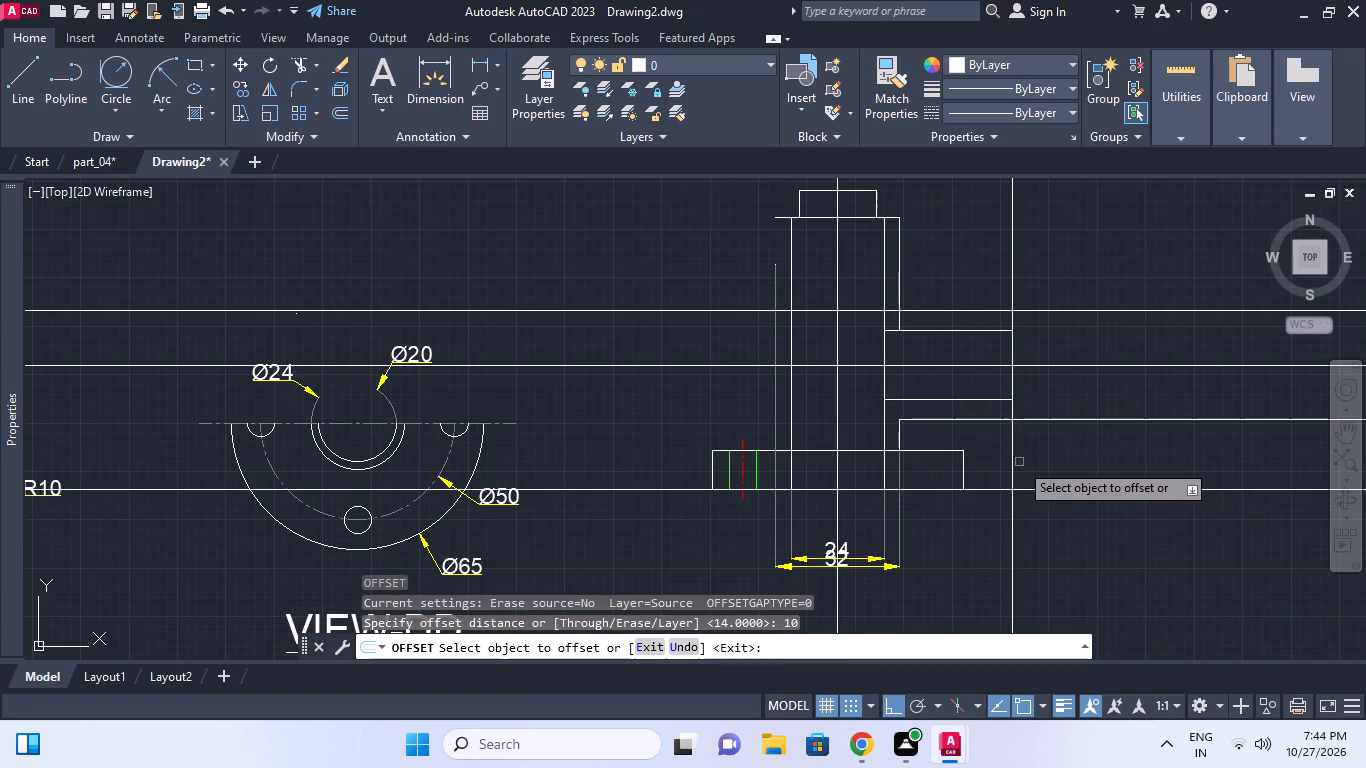
{"action": "left_click", "coordinate": [1018, 454]}
{"action": "left_click", "coordinate": [1011, 461]}
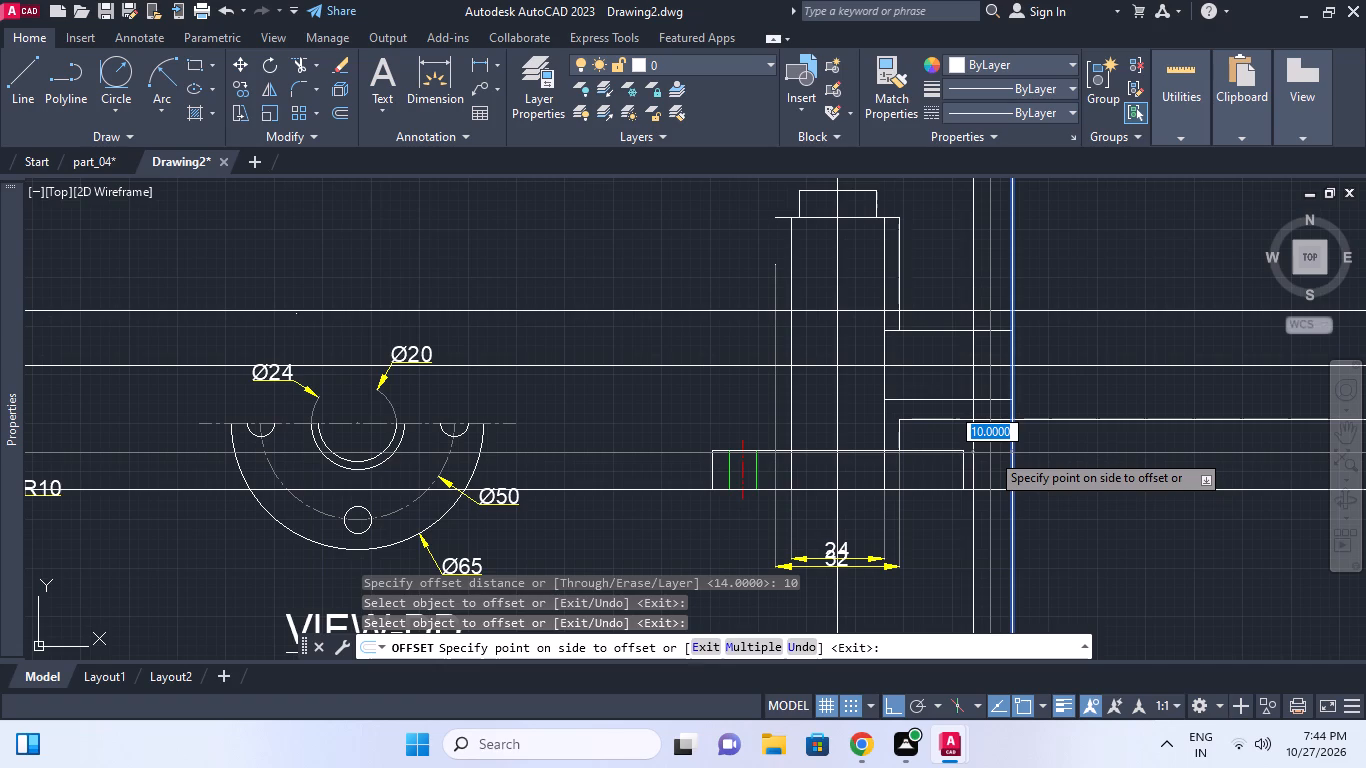
{"action": "left_click", "coordinate": [990, 452]}
{"action": "middle_click_drag", "start_coordinate": [956, 517], "coordinate": [990, 499]}
{"action": "scroll", "coordinate": [958, 495], "scroll_direction": "up", "scroll_amount": 1}
{"action": "middle_click", "coordinate": [958, 495]}
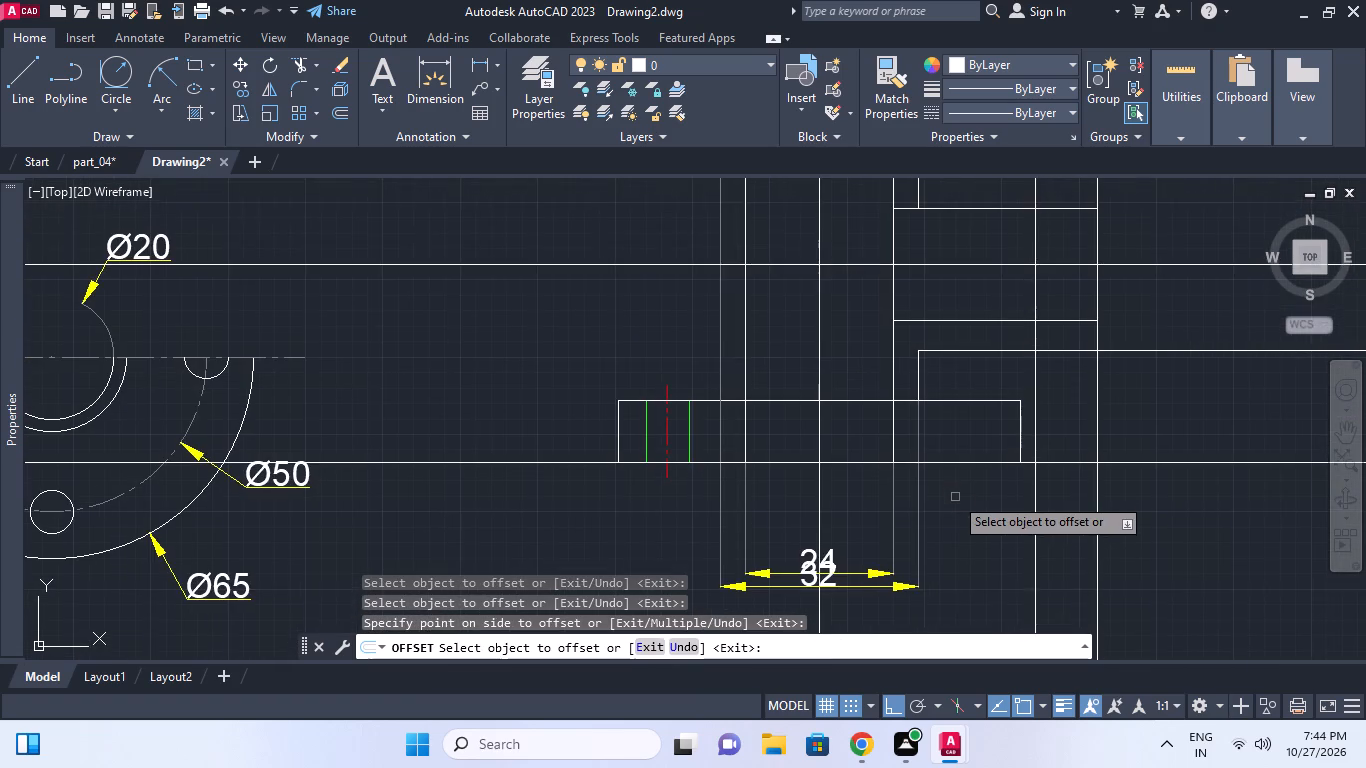
{"action": "scroll", "coordinate": [949, 487], "scroll_direction": "up", "scroll_amount": 1}
{"action": "middle_click_drag", "start_coordinate": [932, 452], "coordinate": [936, 482]}
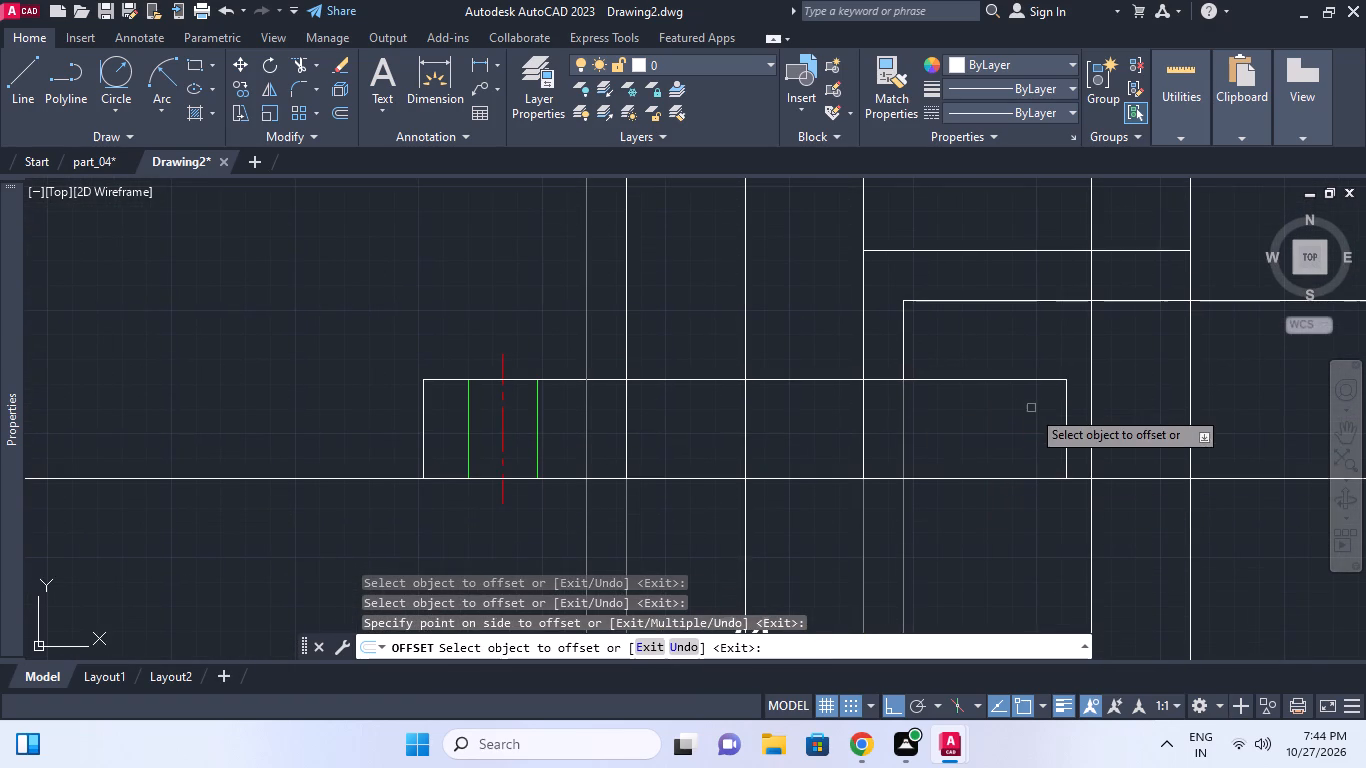
{"action": "key", "text": "Escape"}
Add a vertical linear dimension between the branch's upper and lower outer lines, placed beyond the branch's end line.
{"action": "middle_click_drag", "start_coordinate": [1096, 463], "coordinate": [1014, 476]}
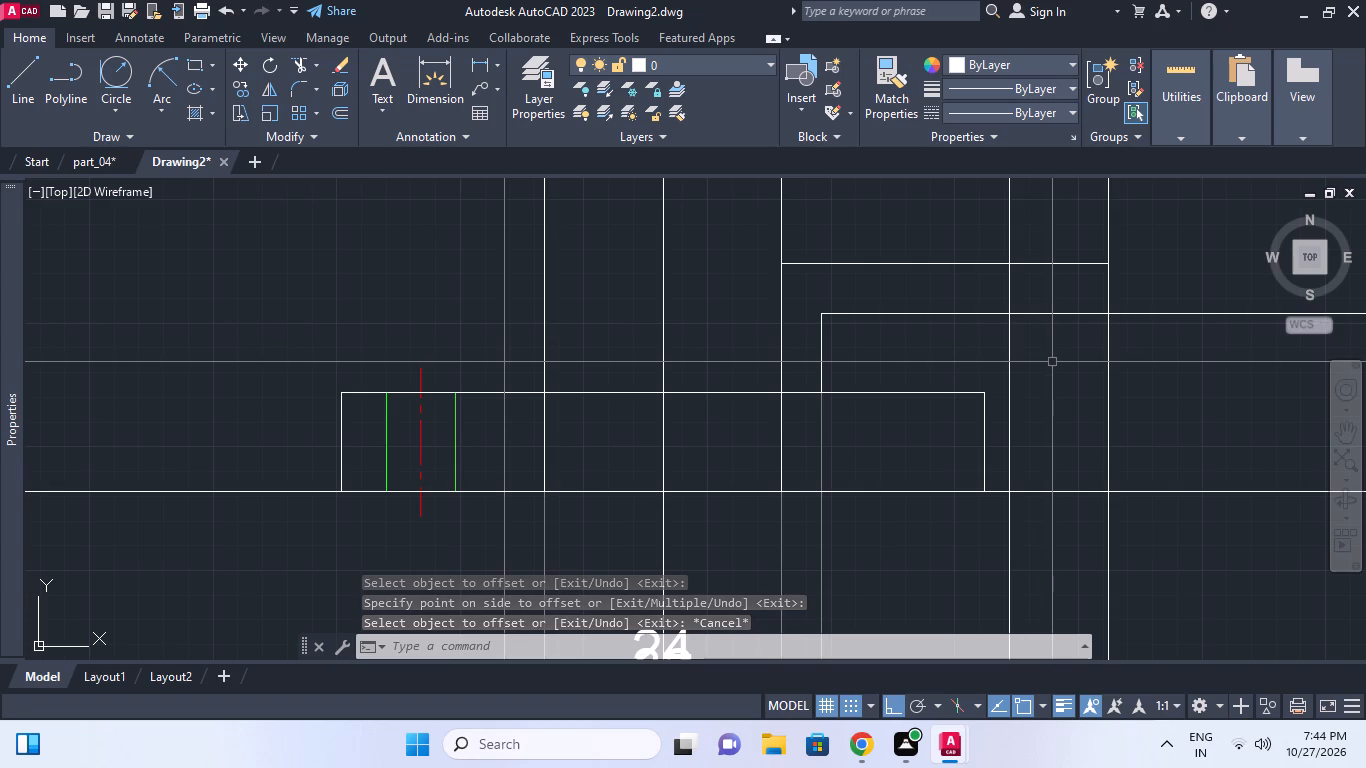
{"action": "middle_click_drag", "start_coordinate": [1022, 390], "coordinate": [953, 443]}
{"action": "key", "text": "Escape"}
{"action": "middle_click", "coordinate": [951, 406]}
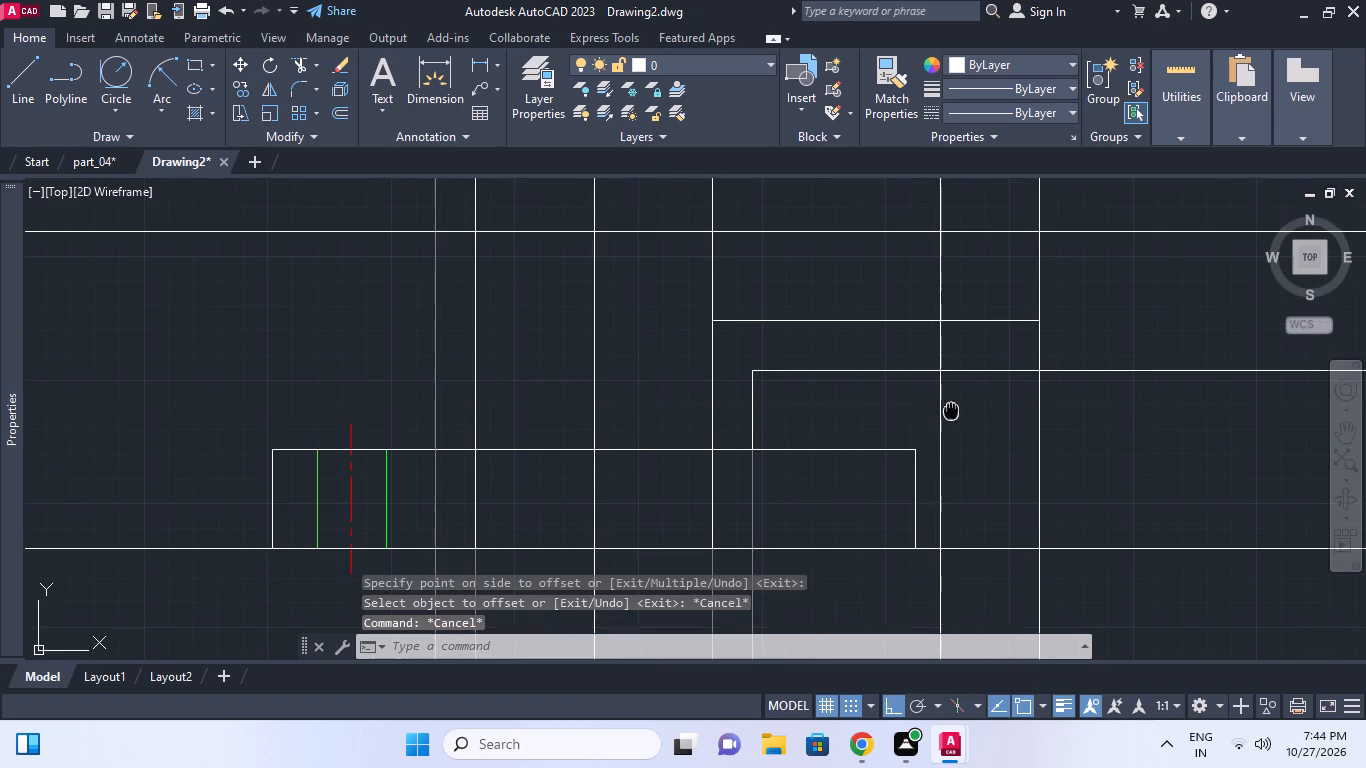
{"action": "type", "text": "dli"}
{"action": "key", "text": "space"}
{"action": "scroll", "coordinate": [964, 366], "scroll_direction": "down", "scroll_amount": 1}
{"action": "middle_click", "coordinate": [964, 366]}
{"action": "middle_click_drag", "start_coordinate": [1073, 272], "coordinate": [1073, 278]}
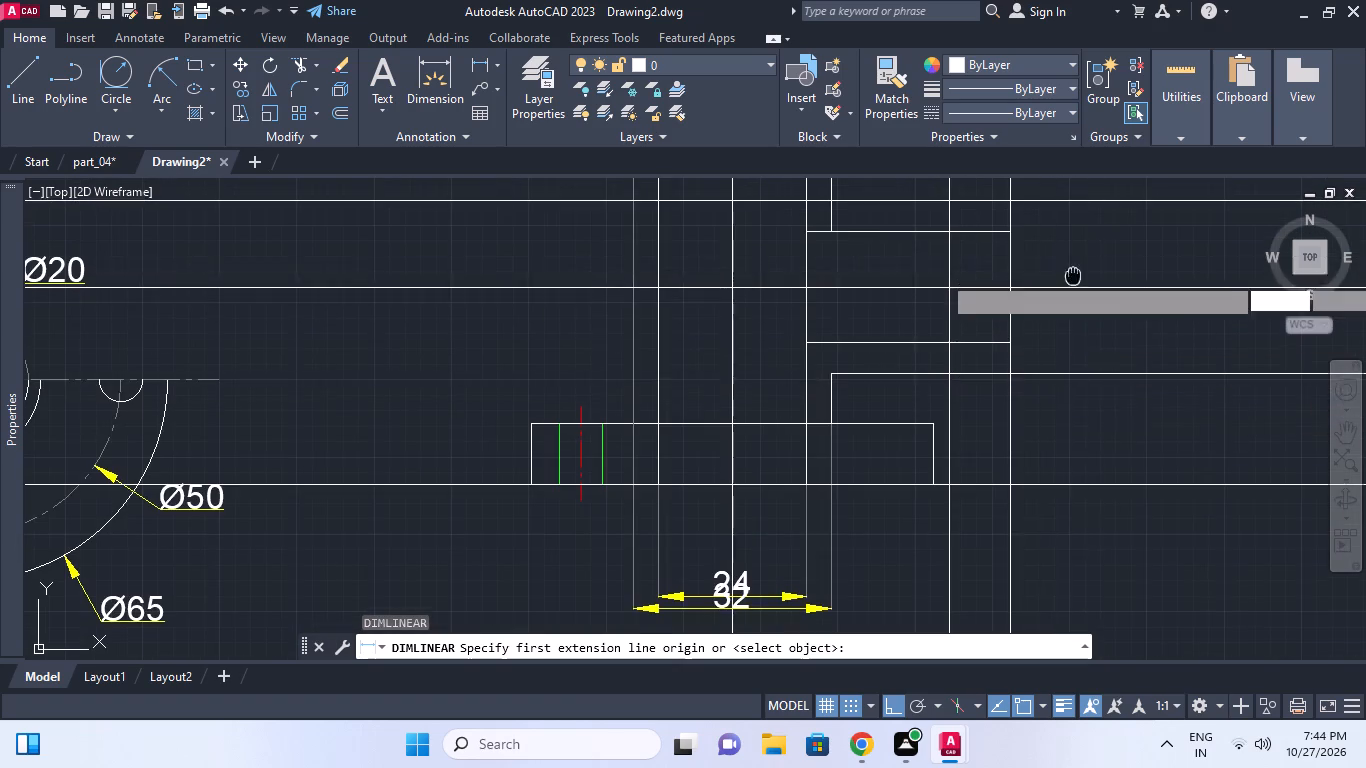
{"action": "middle_click_drag", "start_coordinate": [1073, 278], "coordinate": [1017, 311]}
{"action": "left_click", "coordinate": [1026, 236]}
{"action": "left_click", "coordinate": [1009, 406]}
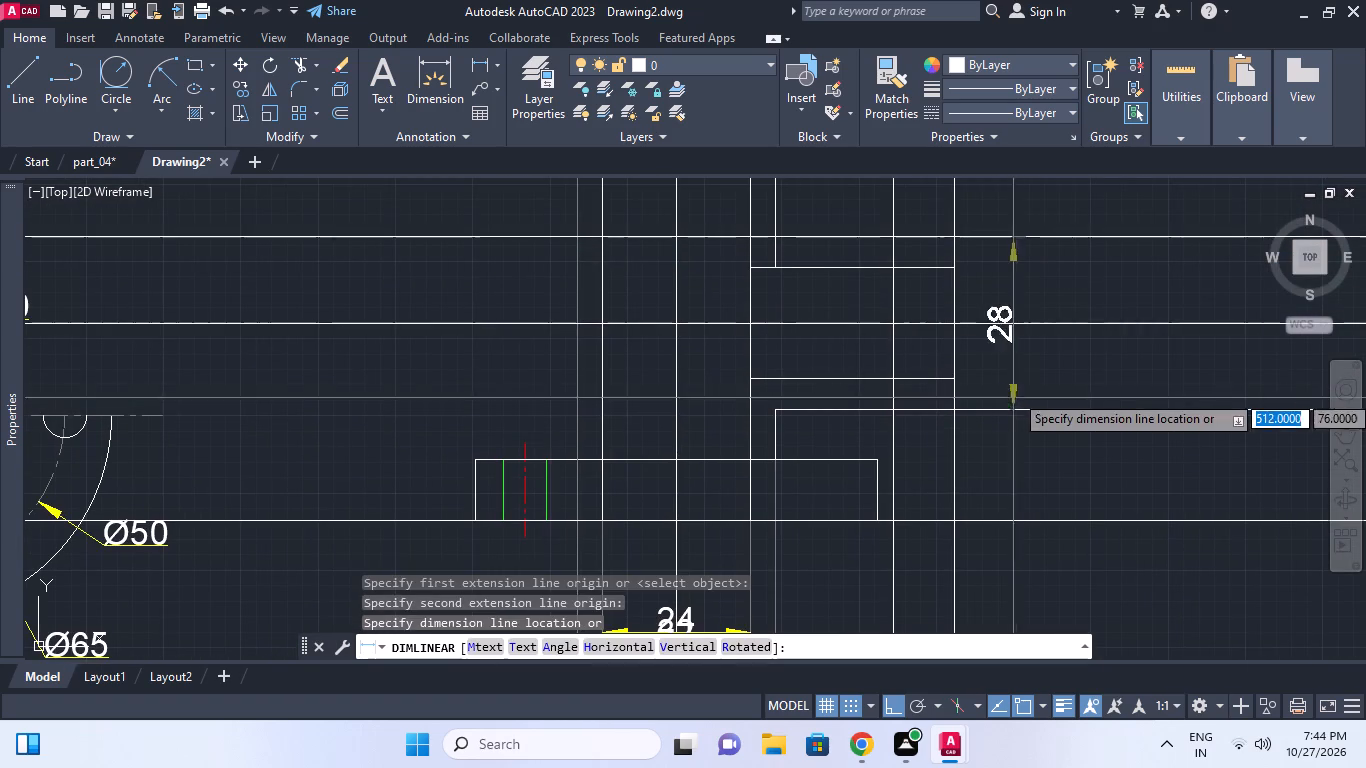
{"action": "left_click", "coordinate": [1131, 373]}
{"action": "key", "text": "Escape"}
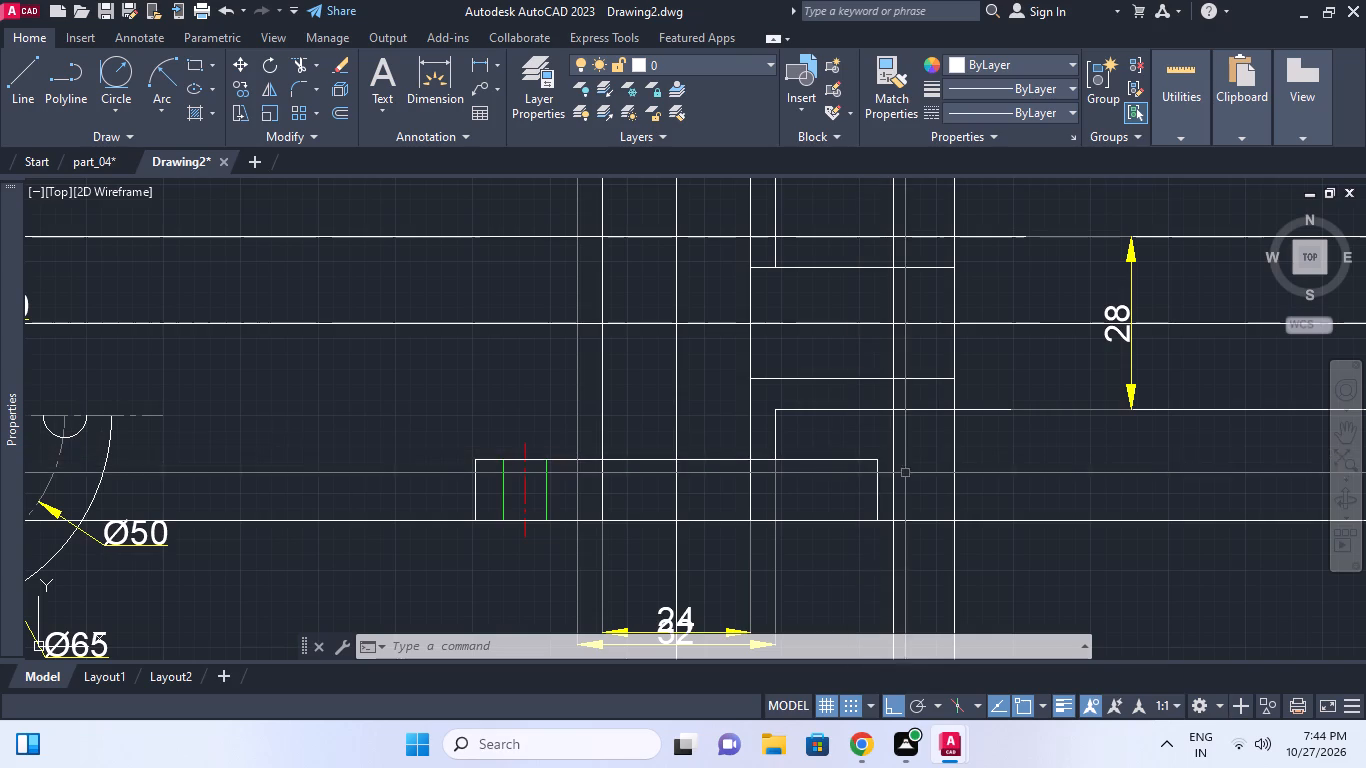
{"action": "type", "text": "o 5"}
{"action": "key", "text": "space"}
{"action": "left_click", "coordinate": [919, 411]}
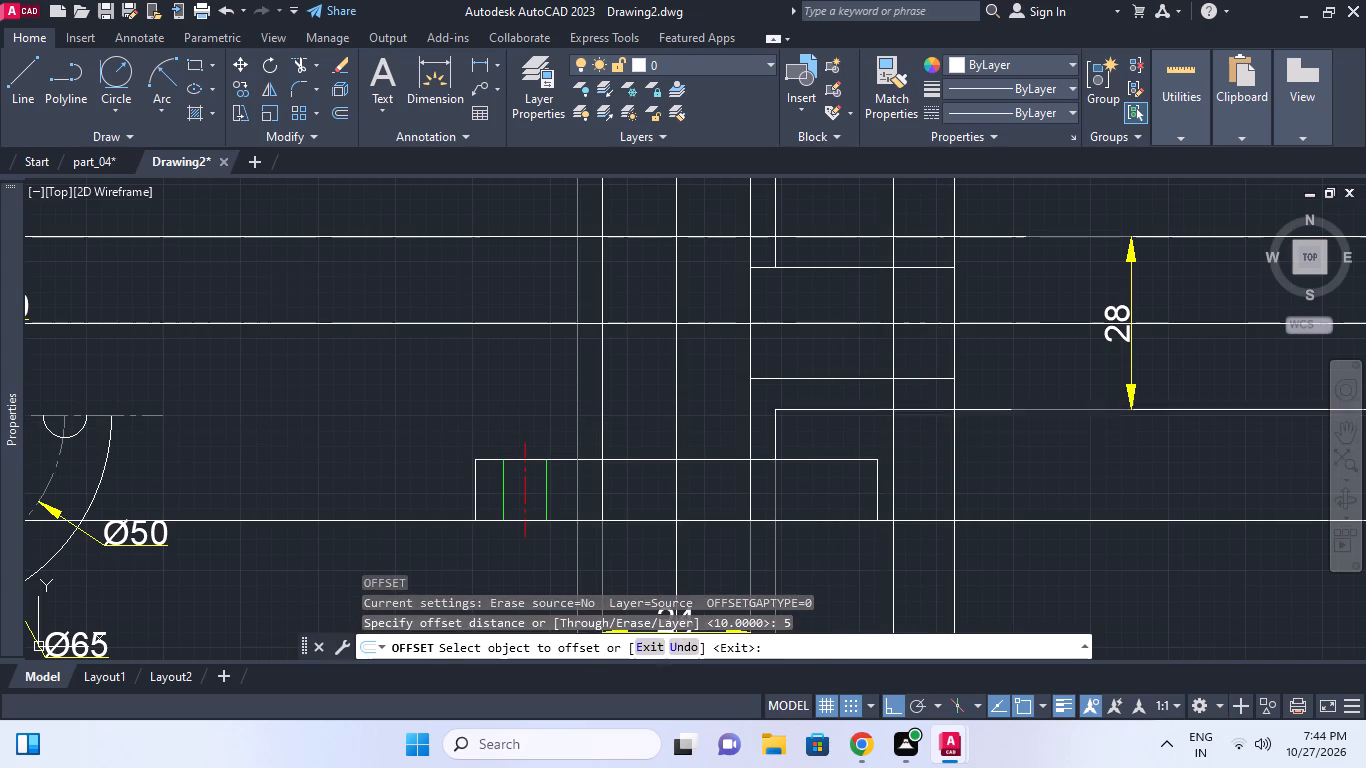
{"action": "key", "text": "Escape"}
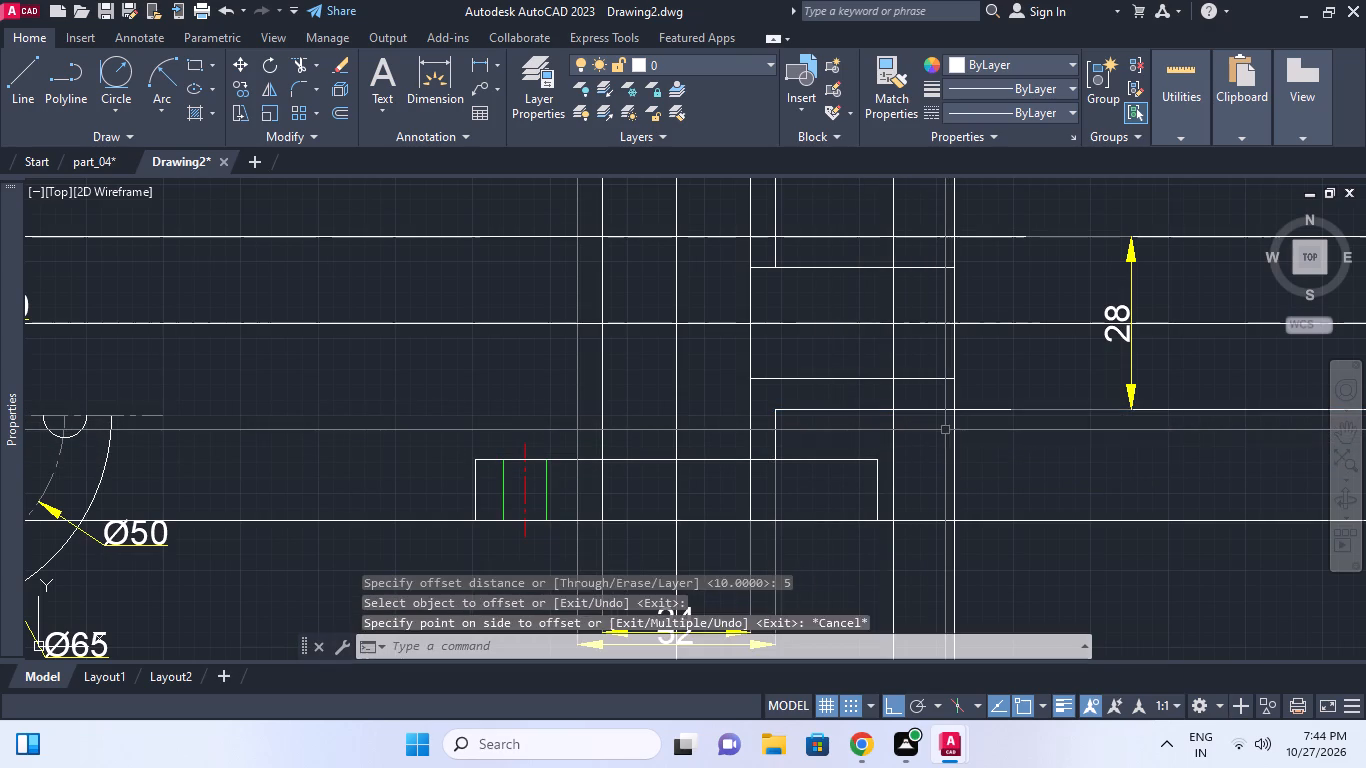
Offset the branch's lower outer line by 3 downwards.
{"action": "type", "text": "o"}
{"action": "key", "text": "space"}
{"action": "type", "text": "3"}
{"action": "key", "text": "space"}
{"action": "left_click", "coordinate": [939, 411]}
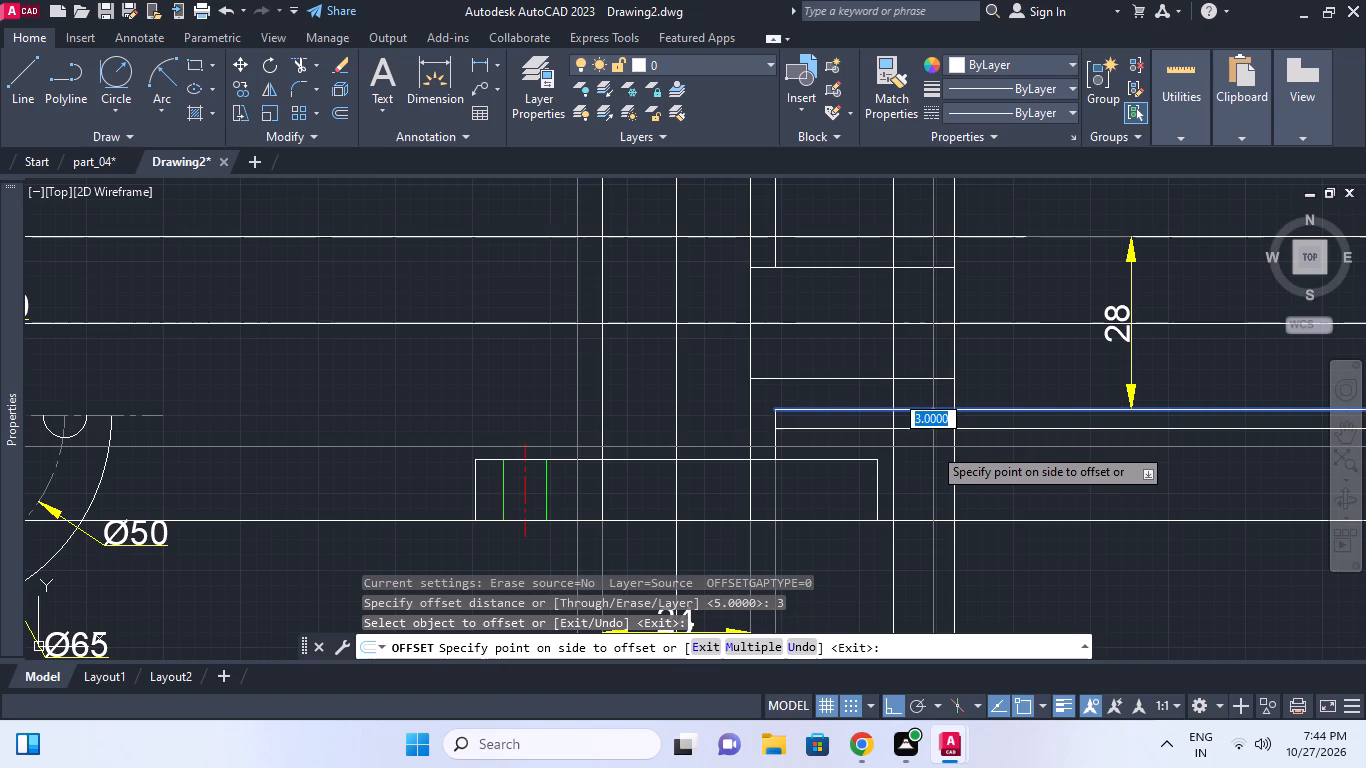
{"action": "left_click", "coordinate": [932, 446]}
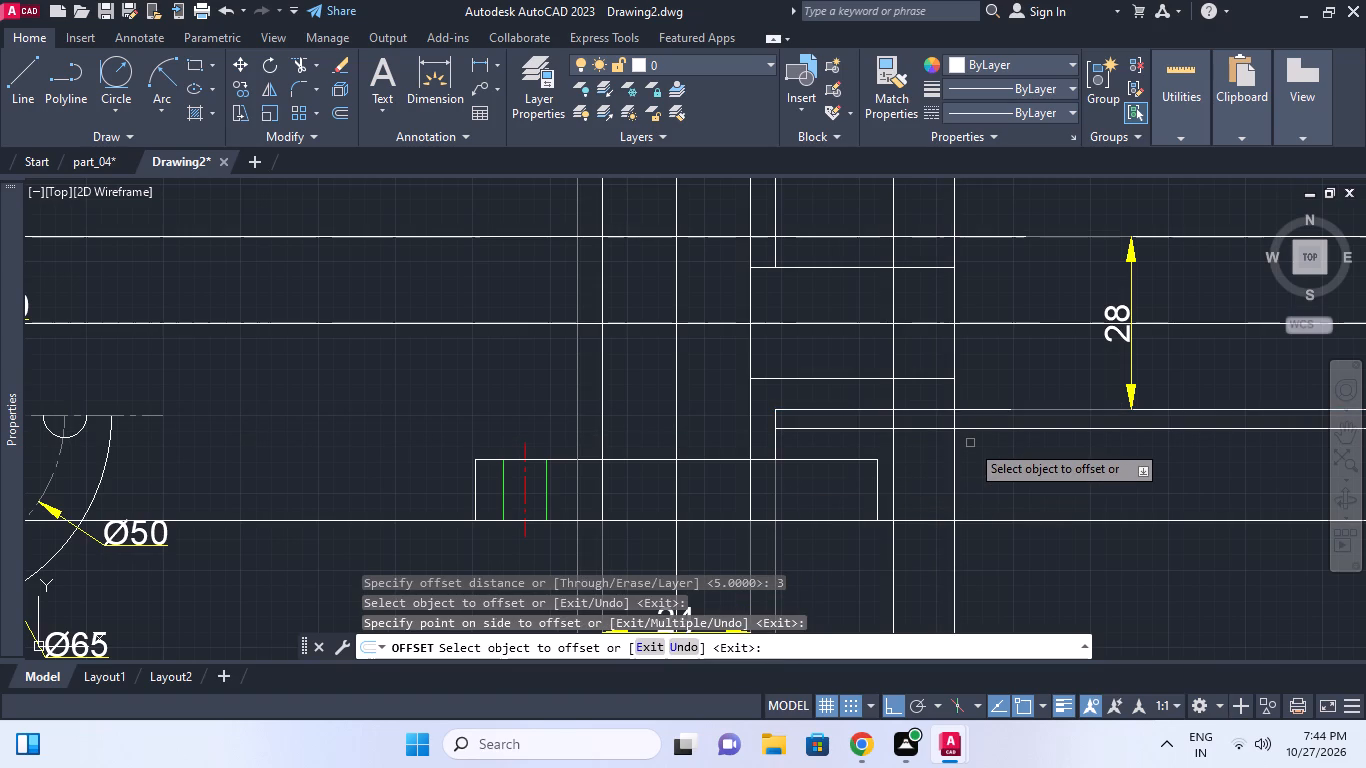
{"action": "key", "text": "Escape"}
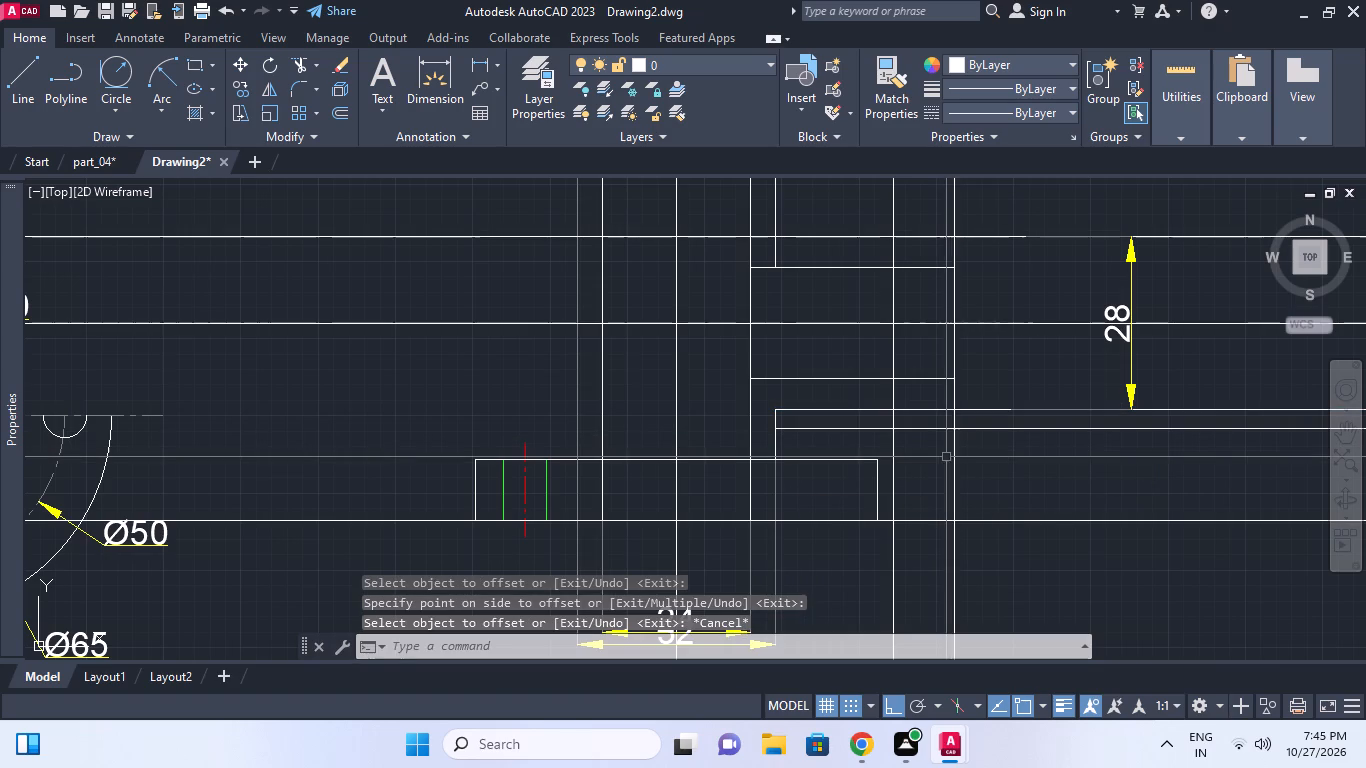
{"action": "key", "text": "Escape"}
Trim the lower outer line between the branch's end line and its 10 offset, and the 3 offset line on the column side.
{"action": "middle_click", "coordinate": [906, 434]}
{"action": "scroll", "coordinate": [892, 435], "scroll_direction": "up", "scroll_amount": 1}
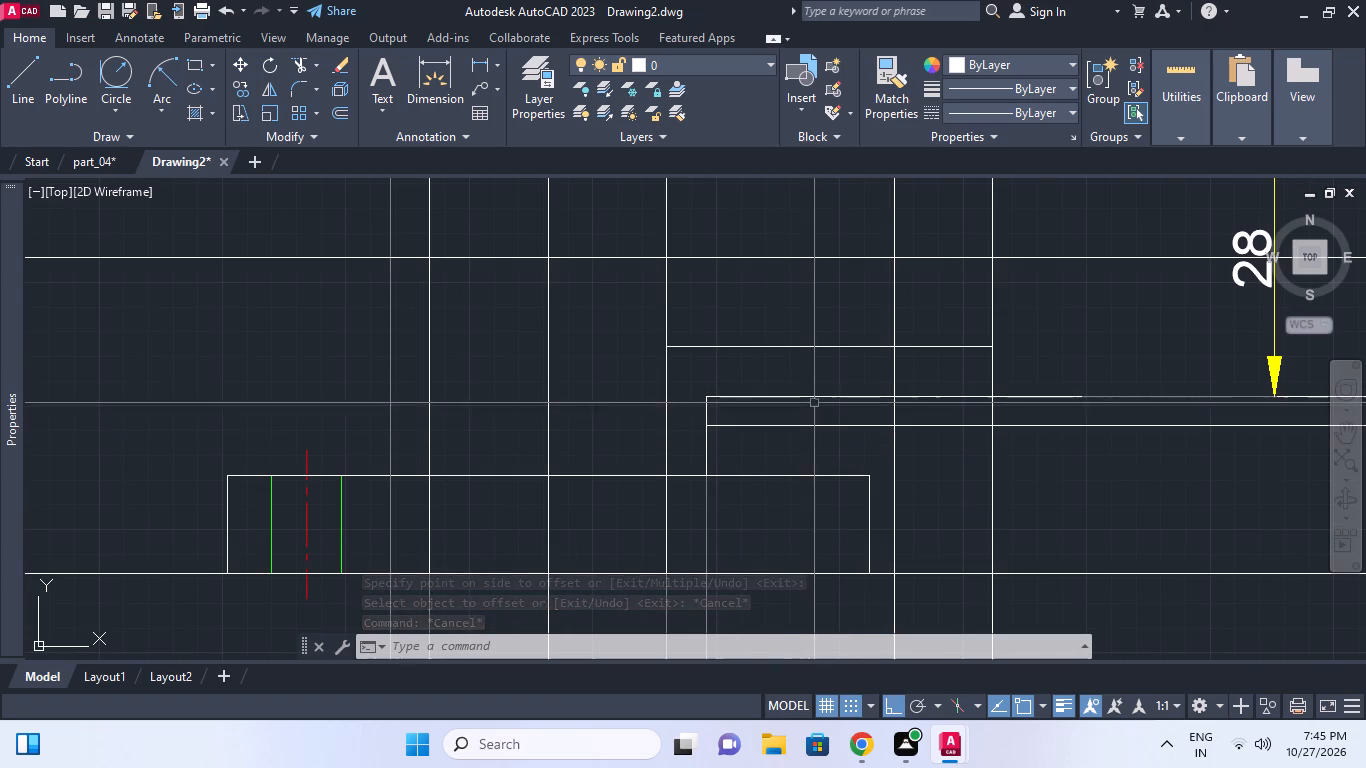
{"action": "key", "text": "Escape"}
{"action": "key", "text": "r"}
{"action": "key", "text": "space"}
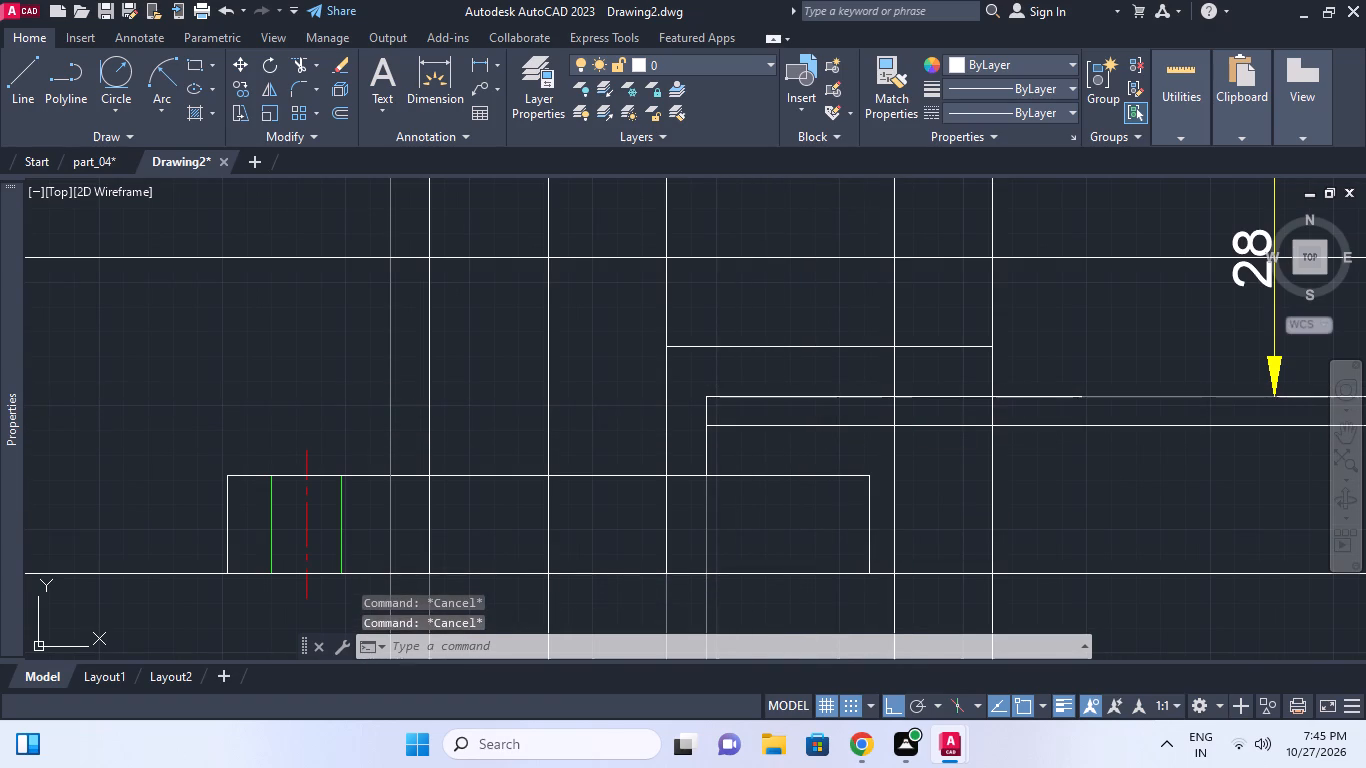
{"action": "key", "text": "Escape"}
{"action": "type", "text": "tr"}
{"action": "key", "text": "space"}
{"action": "key", "text": "space"}
{"action": "left_click", "coordinate": [907, 399]}
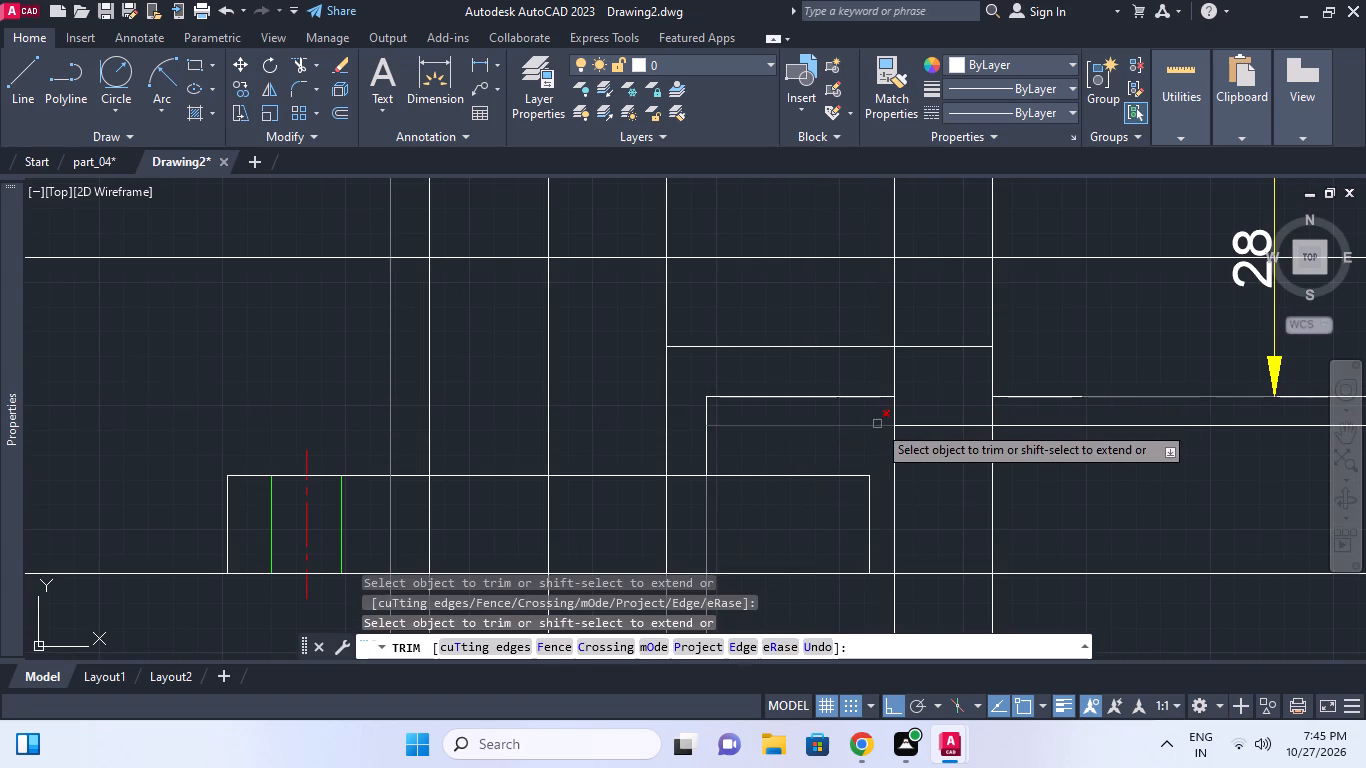
{"action": "left_click", "coordinate": [877, 424]}
{"action": "key", "text": "Escape"}
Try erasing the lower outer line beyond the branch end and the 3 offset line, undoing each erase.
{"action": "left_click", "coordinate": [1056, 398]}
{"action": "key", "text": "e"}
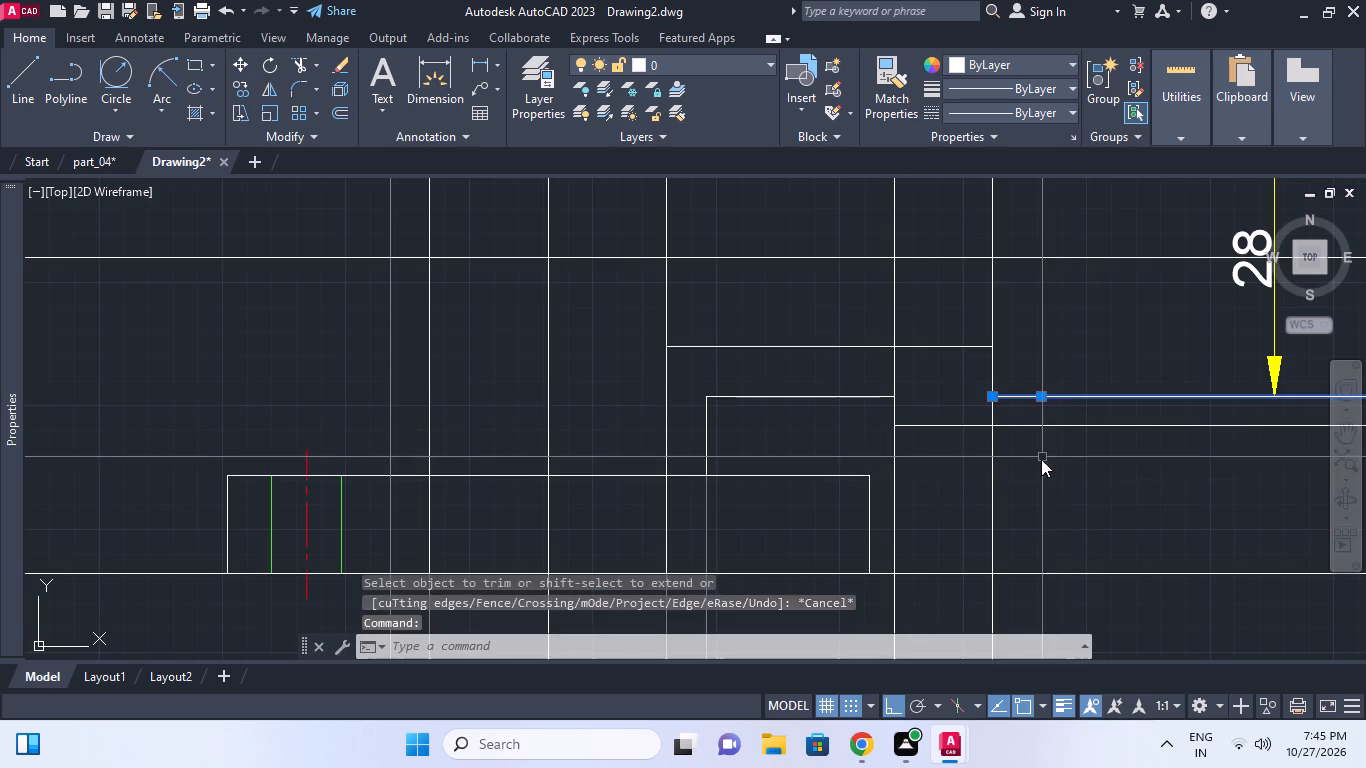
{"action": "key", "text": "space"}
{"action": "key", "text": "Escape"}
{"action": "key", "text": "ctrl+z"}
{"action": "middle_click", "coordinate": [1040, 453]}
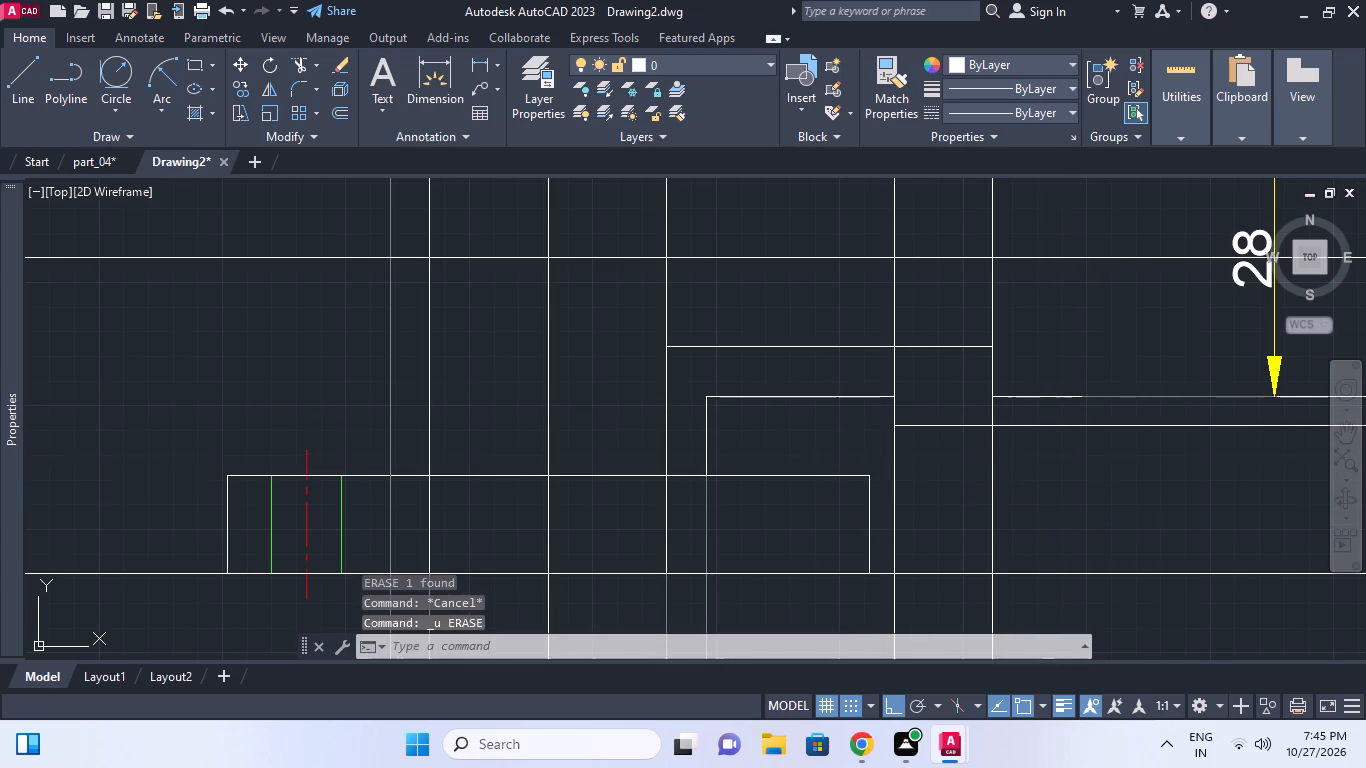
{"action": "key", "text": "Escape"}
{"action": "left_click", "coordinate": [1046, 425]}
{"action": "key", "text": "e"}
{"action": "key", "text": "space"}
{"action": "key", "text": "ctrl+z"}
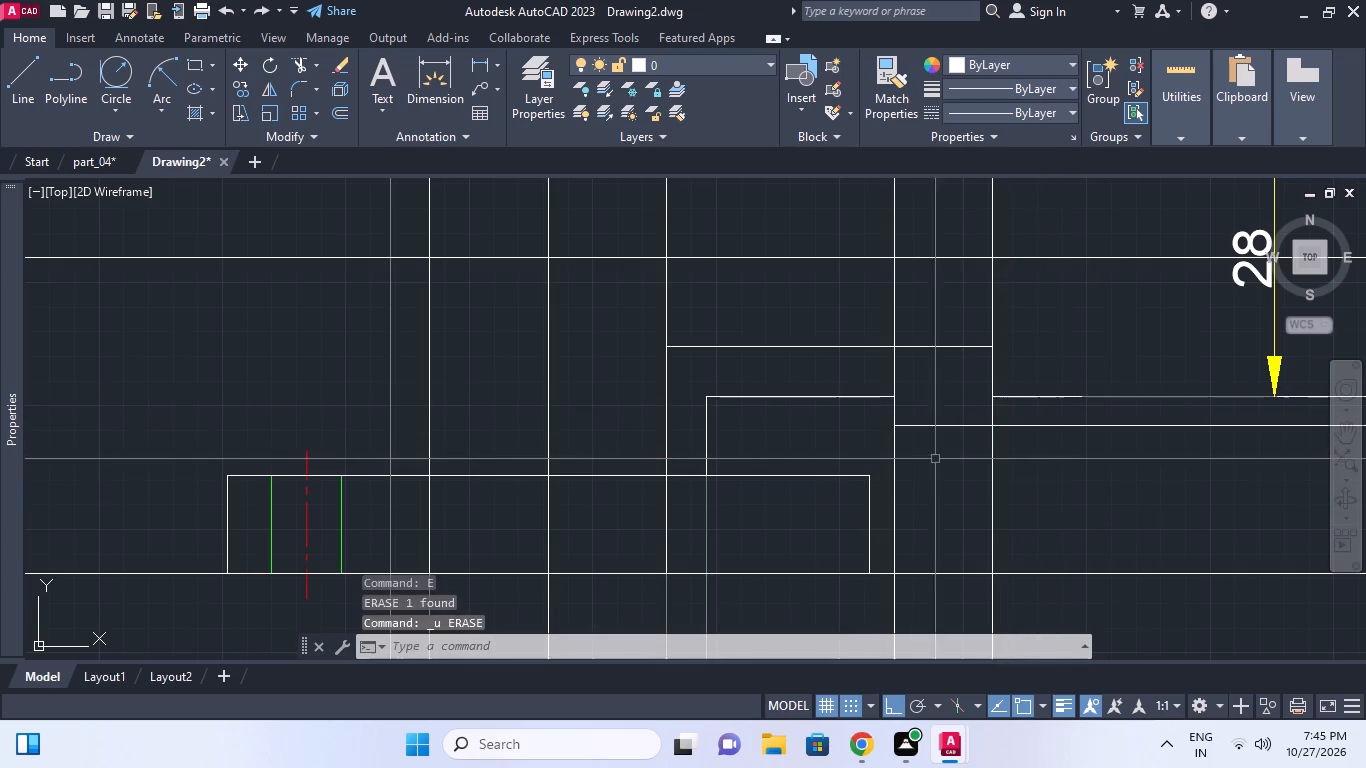
Trim the 3 offset line beyond the branch's vertical end line.
{"action": "key", "text": "Escape"}
{"action": "key", "text": "t"}
{"action": "key", "text": "r"}
{"action": "key", "text": "space"}
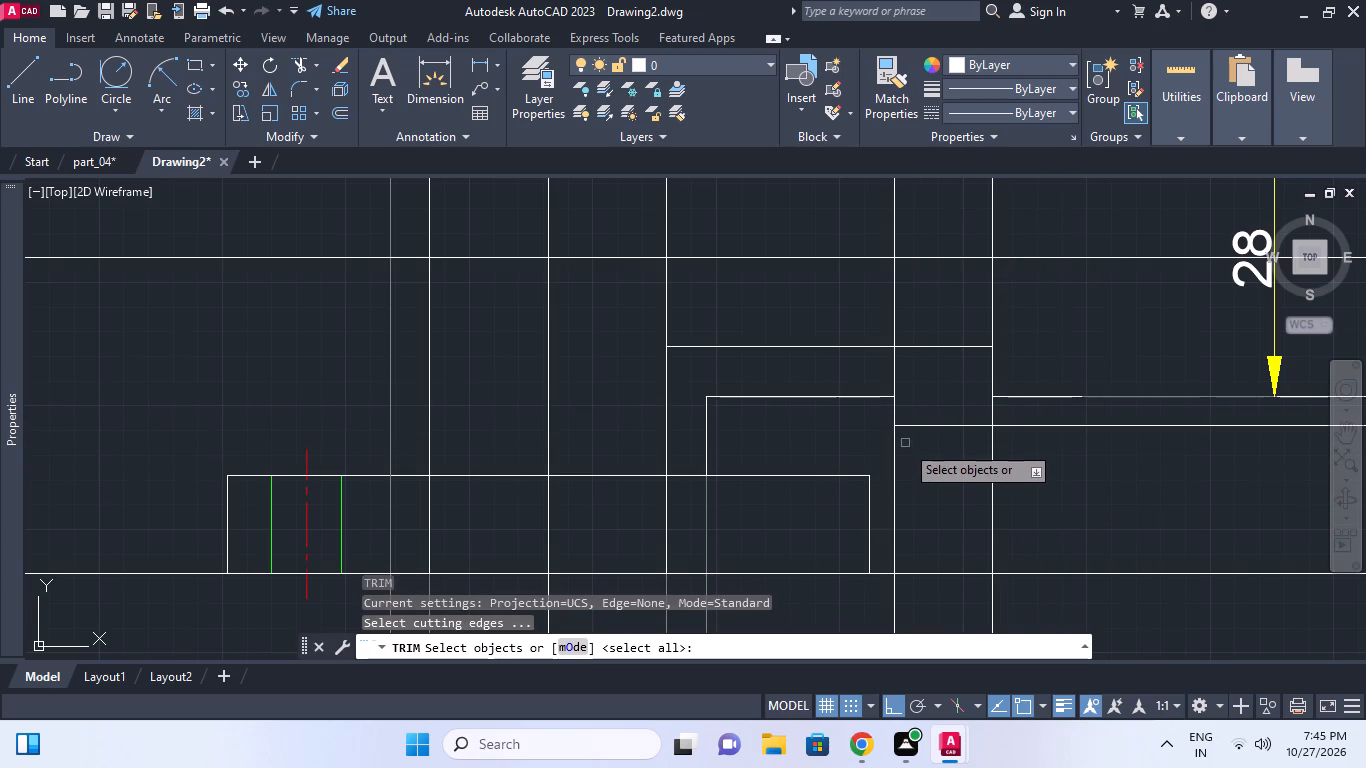
{"action": "key", "text": "space"}
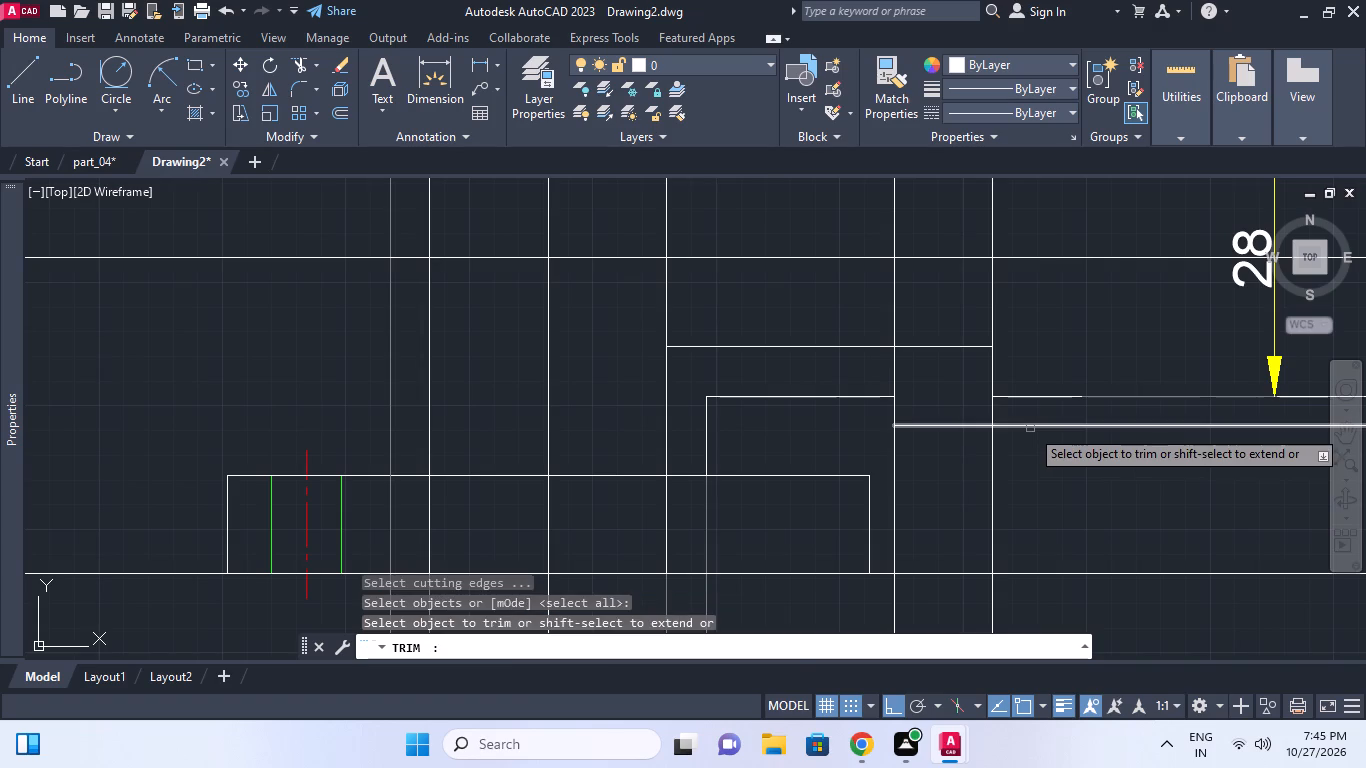
{"action": "left_click", "coordinate": [1029, 428]}
{"action": "scroll", "coordinate": [987, 486], "scroll_direction": "down", "scroll_amount": 1}
{"action": "middle_click_drag", "start_coordinate": [987, 486], "coordinate": [973, 496]}
{"action": "key", "text": "Escape"}
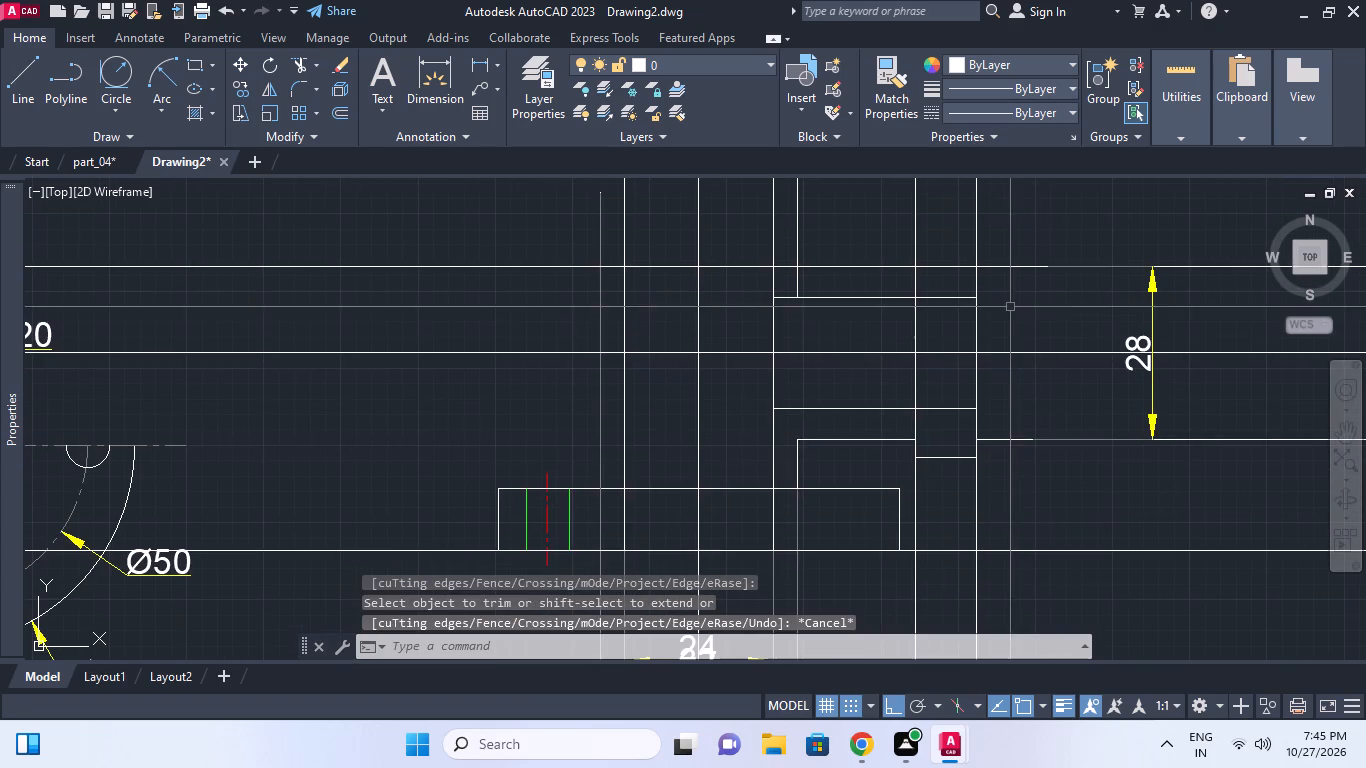
Erase the vertical line offset 10 from the branch's end line.
{"action": "double_click", "coordinate": [921, 477]}
{"action": "left_click", "coordinate": [915, 468]}
{"action": "key", "text": "e"}
{"action": "key", "text": "space"}
{"action": "key", "text": "Escape"}
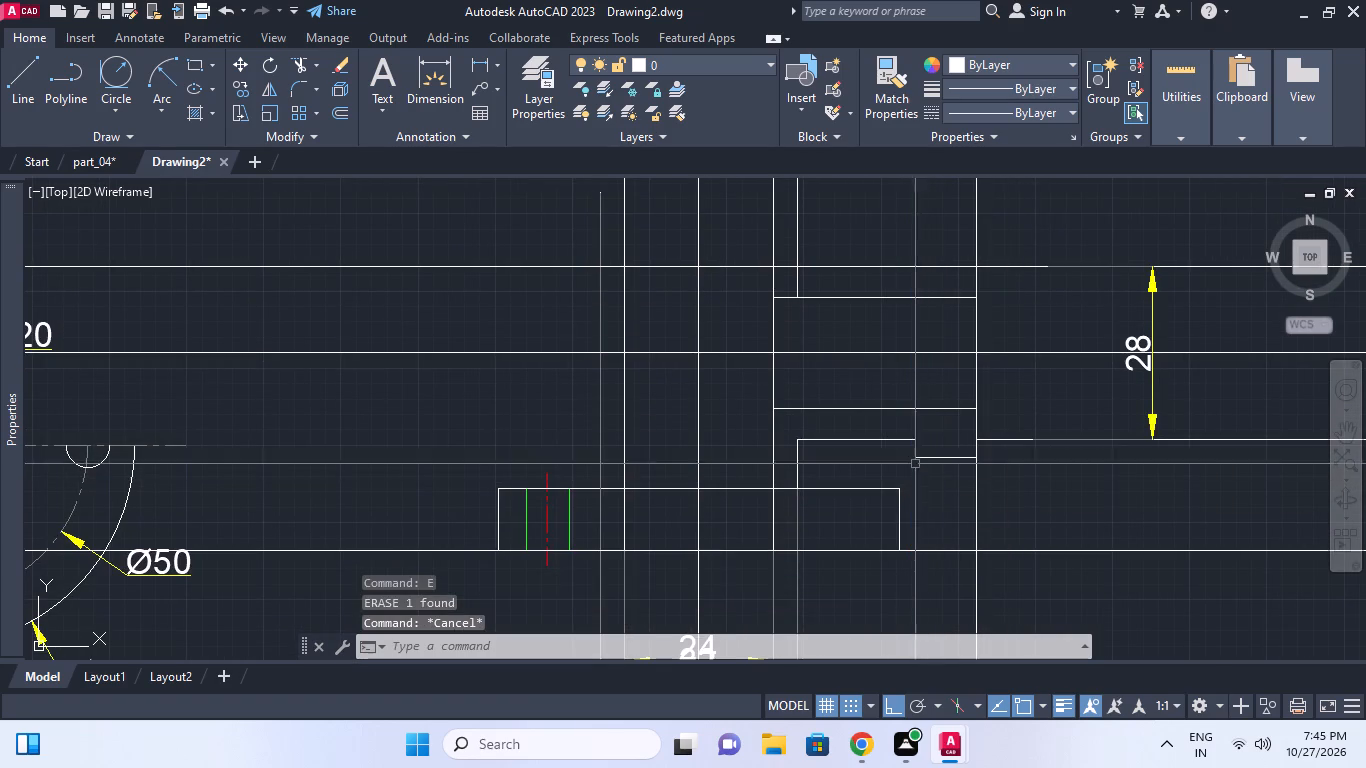
Draw a short vertical line joining the inner end of the 3 offset line to the end of the lower outer line.
{"action": "middle_click", "coordinate": [915, 463]}
{"action": "scroll", "coordinate": [915, 463], "scroll_direction": "up", "scroll_amount": 1}
{"action": "key", "text": "l"}
{"action": "key", "text": "space"}
{"action": "left_click", "coordinate": [914, 457]}
{"action": "left_click", "coordinate": [914, 425]}
{"action": "key", "text": "Escape"}
{"action": "scroll", "coordinate": [1021, 476], "scroll_direction": "down", "scroll_amount": 1}
{"action": "middle_click_drag", "start_coordinate": [1021, 476], "coordinate": [1007, 498]}
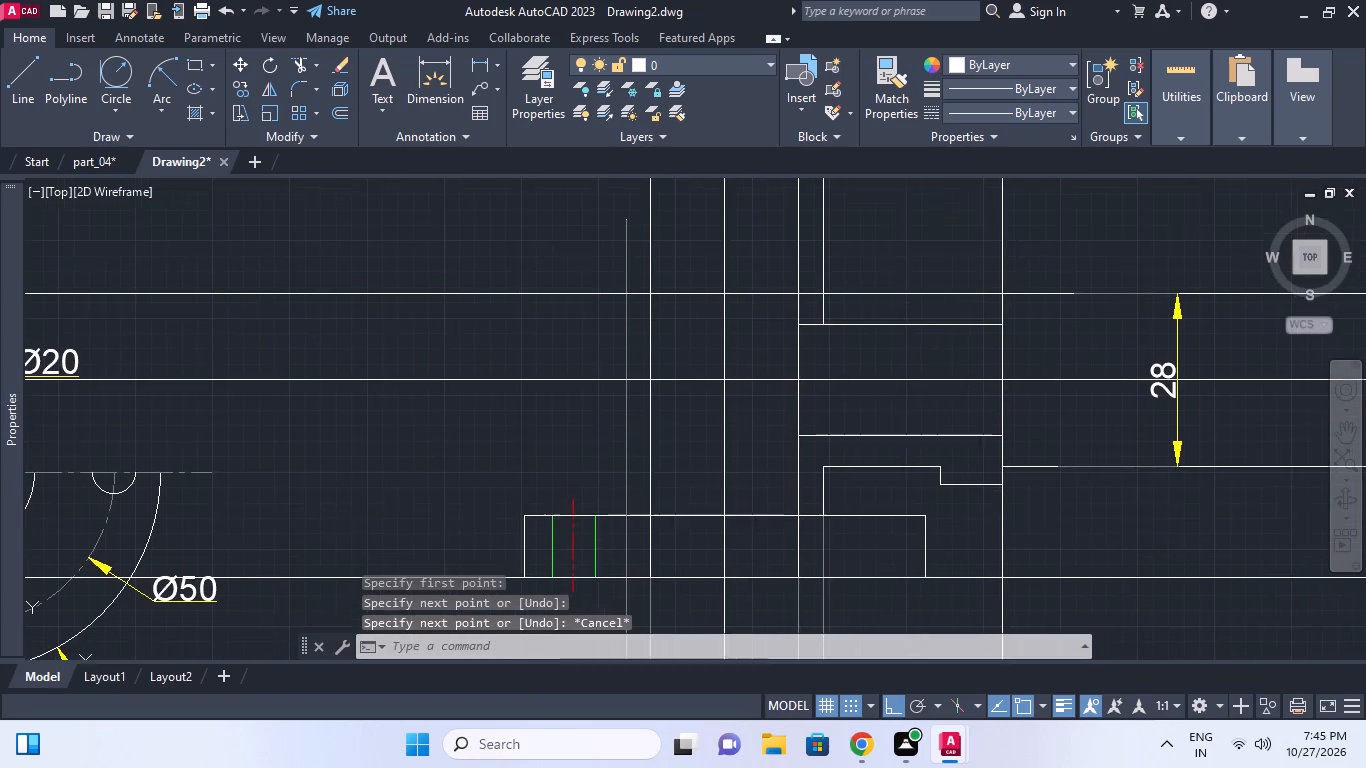
{"action": "key", "text": "Escape"}
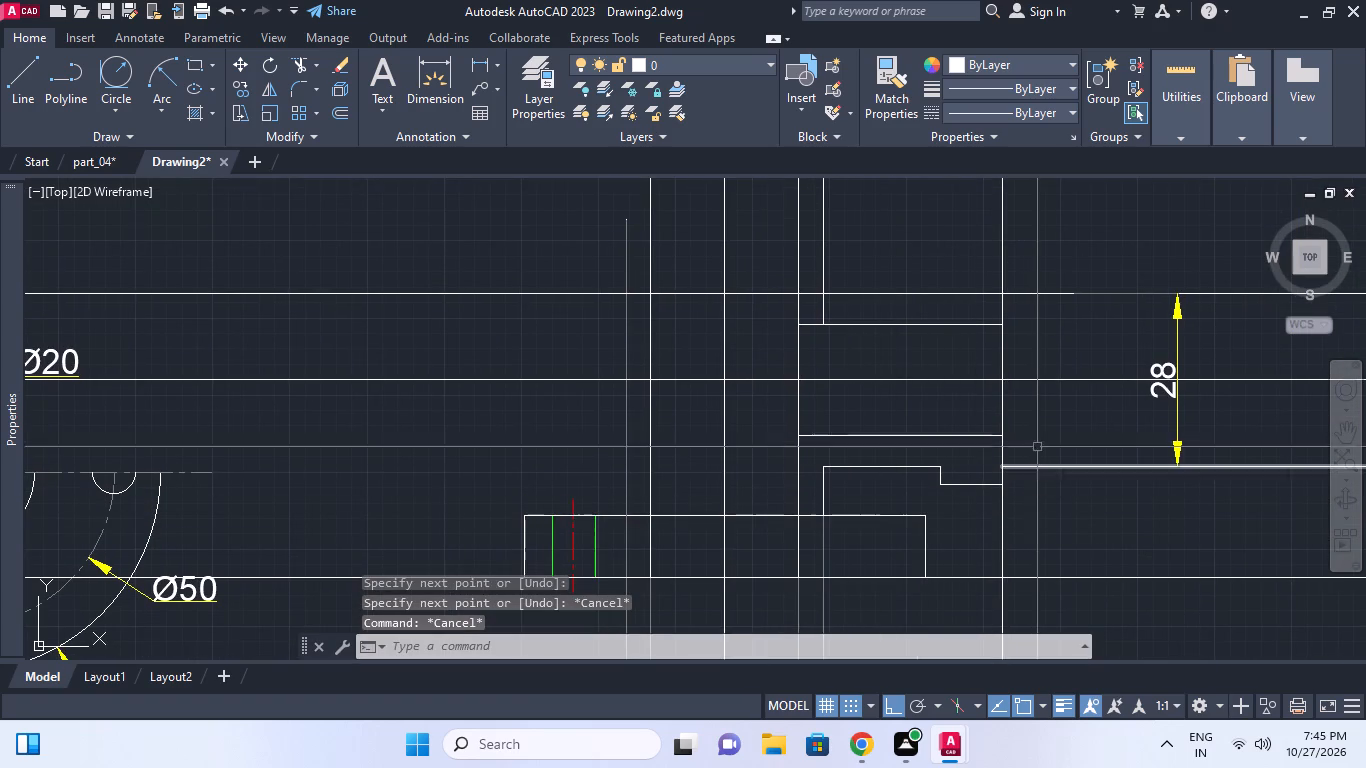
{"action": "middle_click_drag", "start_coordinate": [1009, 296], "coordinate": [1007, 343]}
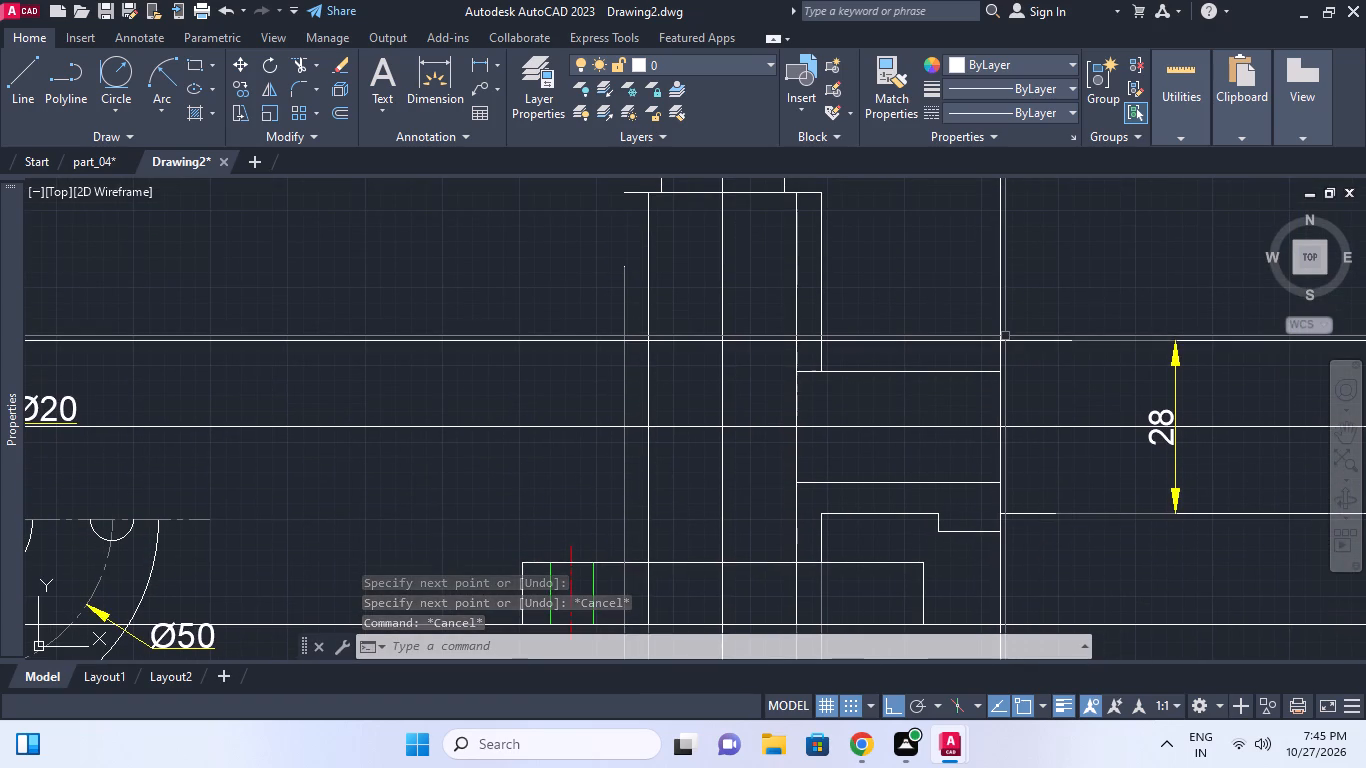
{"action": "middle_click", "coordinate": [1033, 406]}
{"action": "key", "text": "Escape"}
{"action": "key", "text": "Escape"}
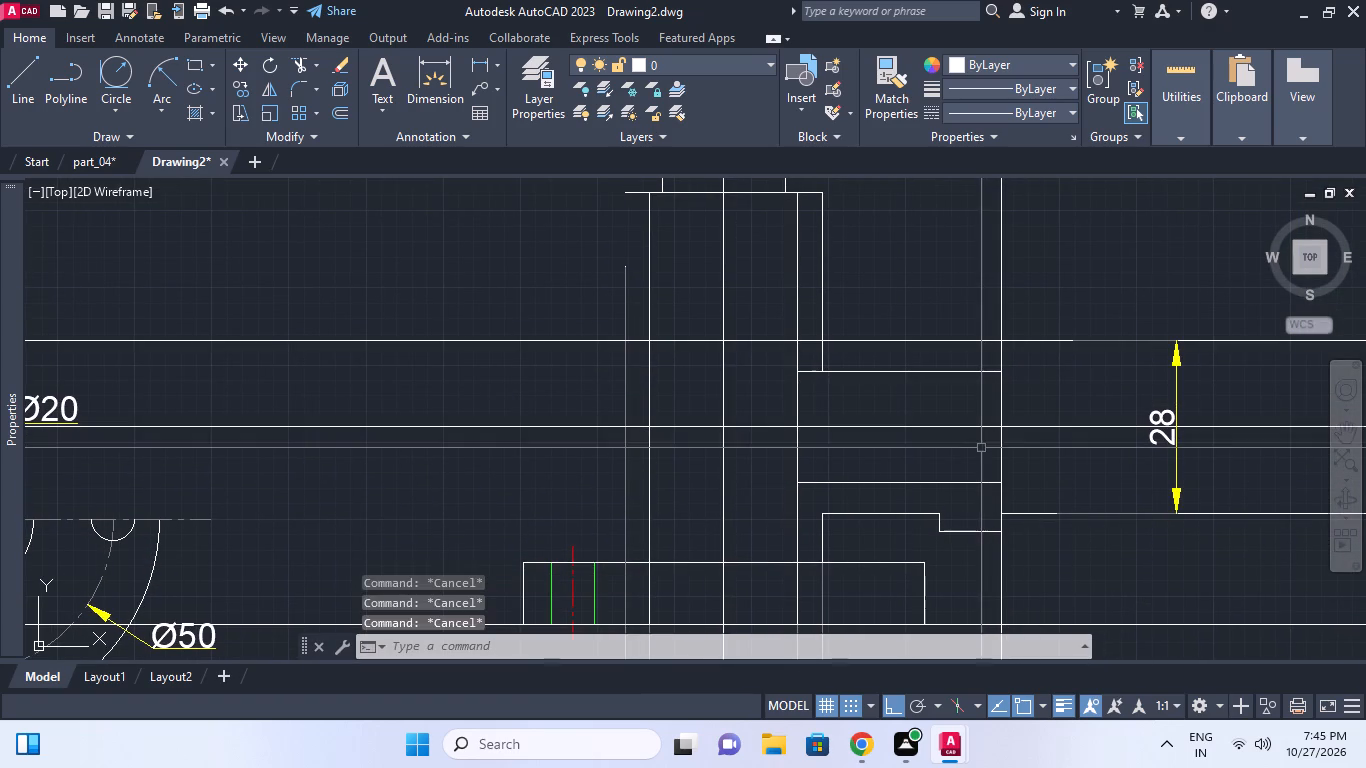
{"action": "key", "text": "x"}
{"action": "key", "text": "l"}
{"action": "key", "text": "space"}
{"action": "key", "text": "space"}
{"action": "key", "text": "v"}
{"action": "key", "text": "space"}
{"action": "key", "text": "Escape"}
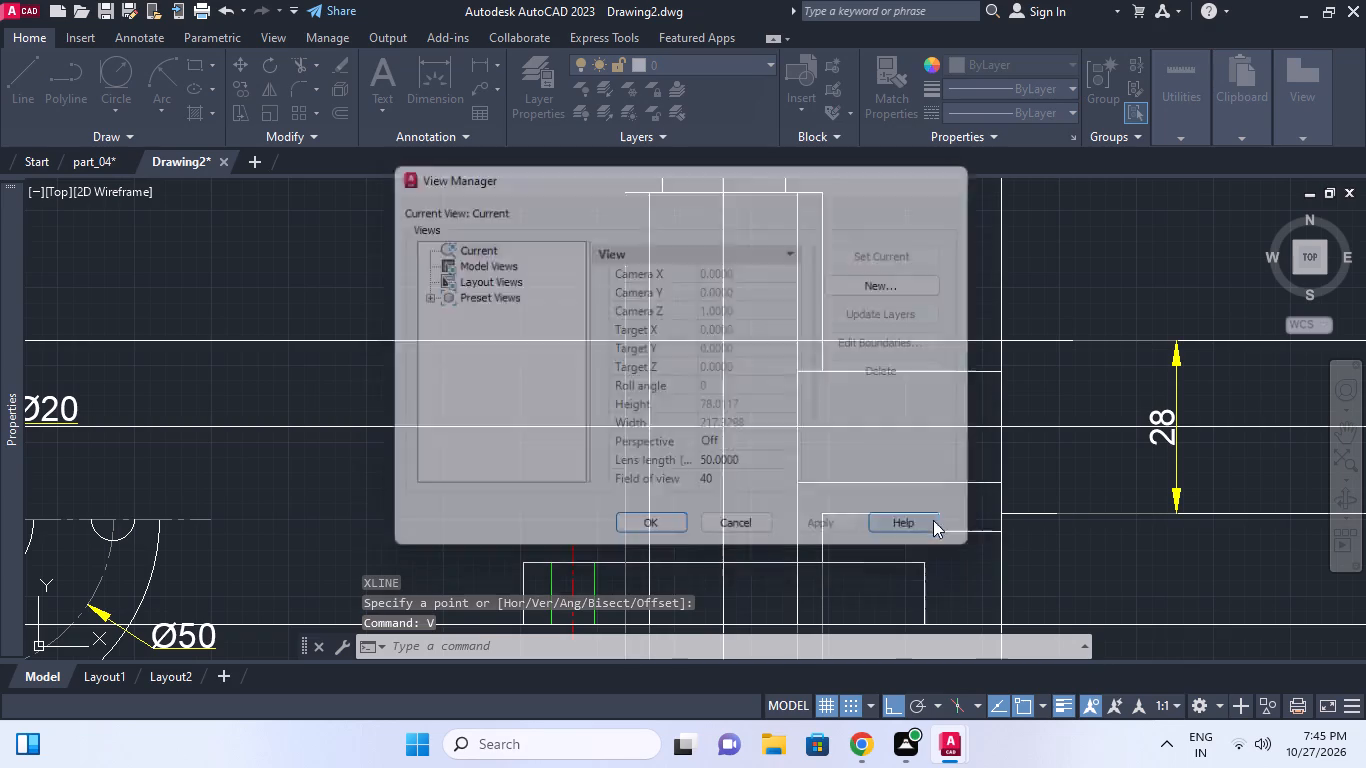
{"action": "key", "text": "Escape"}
Place a vertical construction line through the inner end of the lower flange step.
{"action": "key", "text": "x"}
{"action": "type", "text": "l v"}
{"action": "key", "text": "space"}
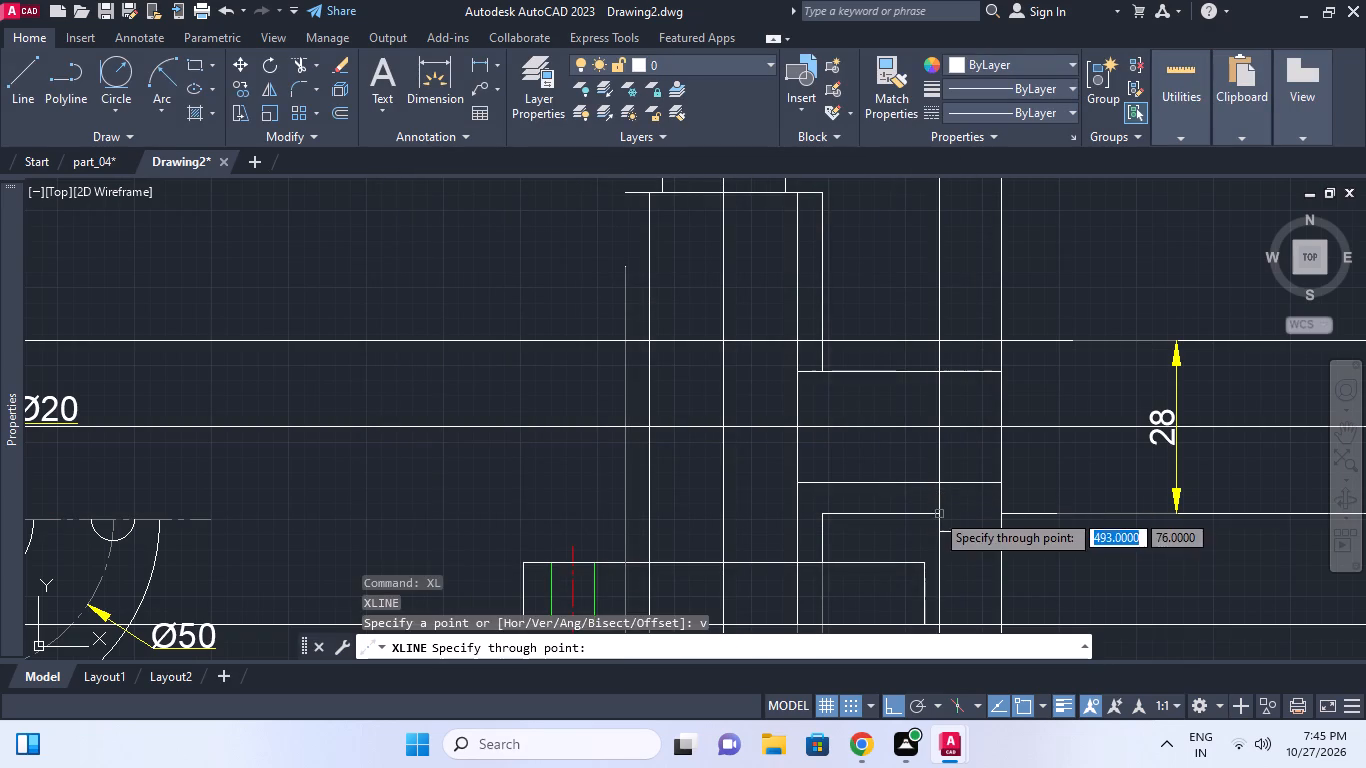
{"action": "left_click", "coordinate": [940, 500]}
{"action": "key", "text": "Escape"}
{"action": "key", "text": "Escape"}
{"action": "middle_click_drag", "start_coordinate": [942, 392], "coordinate": [945, 418]}
Trim the branch's upper outer line on the body side of the new vertical construction line.
{"action": "key", "text": "space"}
{"action": "key", "text": "t"}
{"action": "key", "text": "r"}
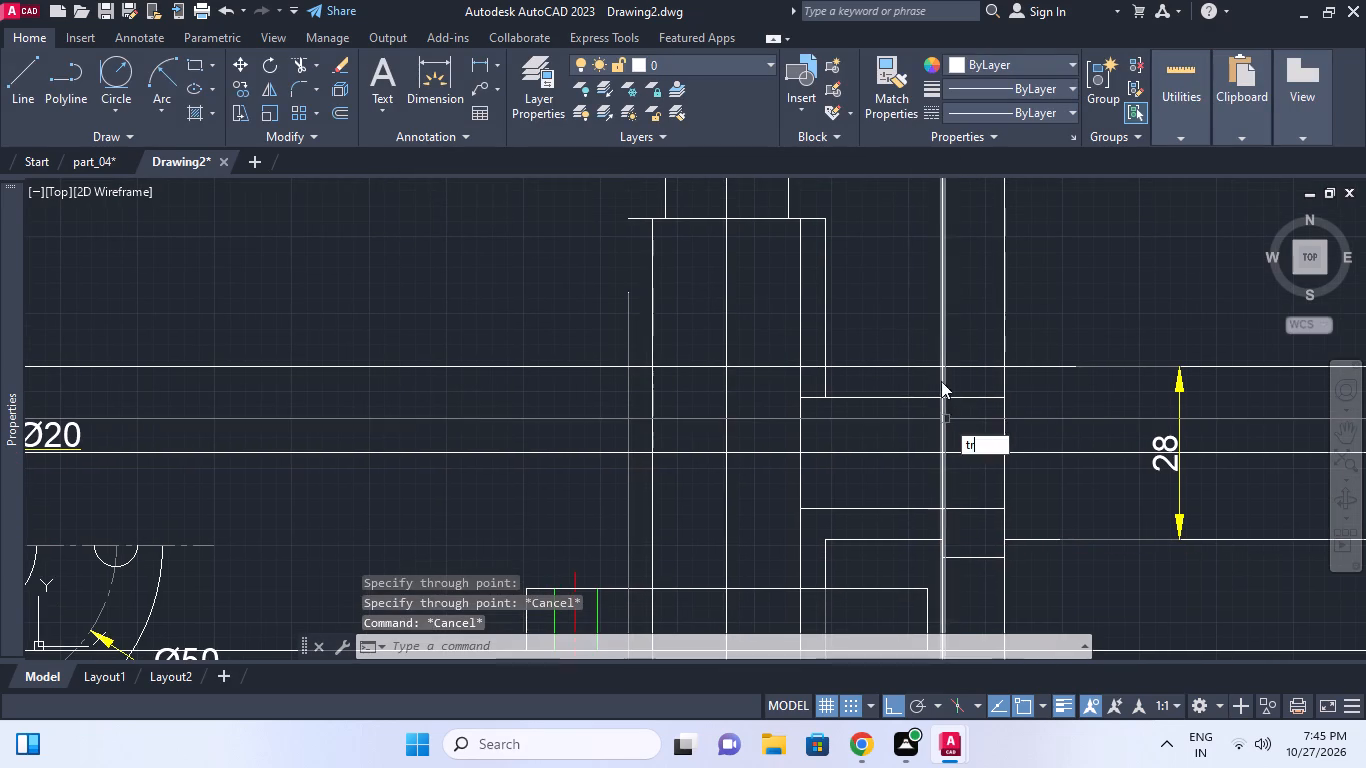
{"action": "key", "text": "space"}
{"action": "left_click", "coordinate": [940, 355]}
{"action": "key", "text": "space"}
{"action": "left_click", "coordinate": [934, 370]}
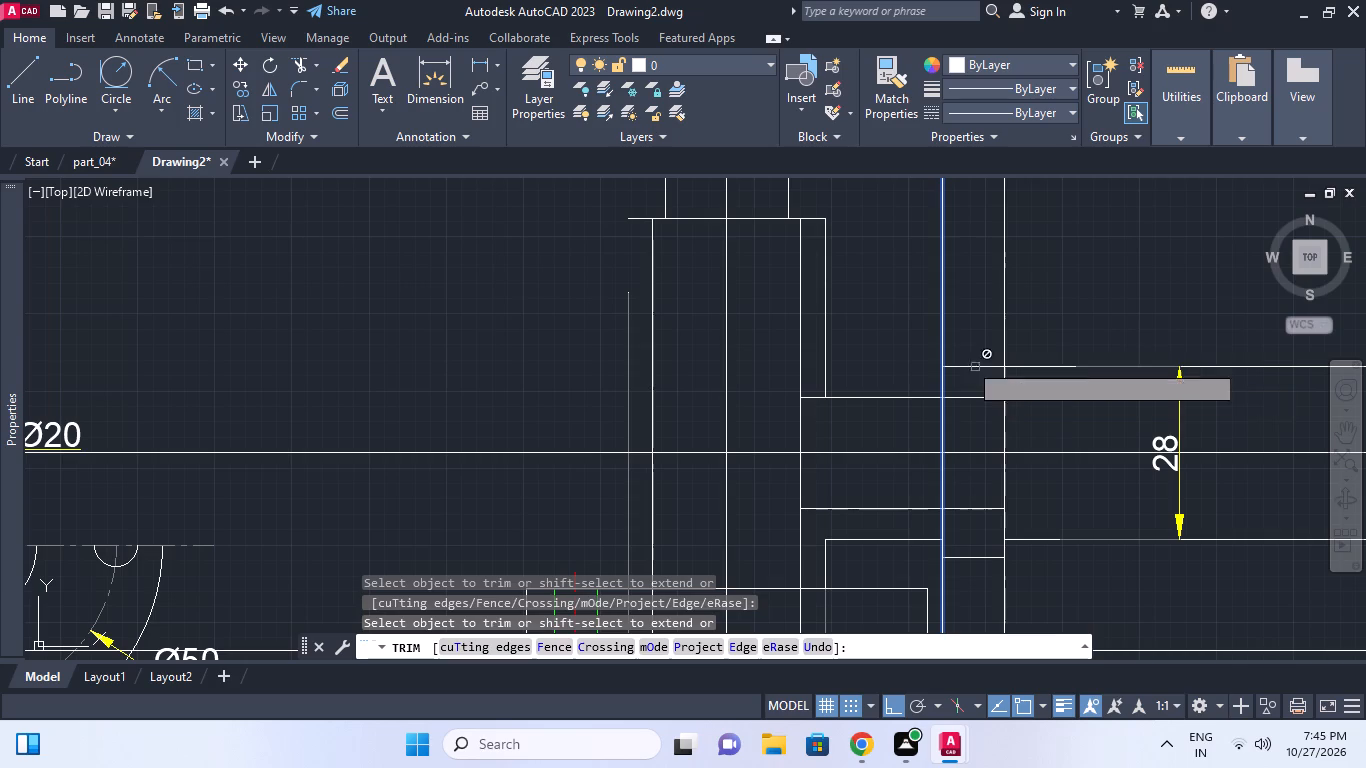
{"action": "key", "text": "space"}
Erase the vertical construction line at the flange's inner face.
{"action": "left_click", "coordinate": [943, 318]}
{"action": "type", "text": "e"}
{"action": "key", "text": "space"}
{"action": "middle_click", "coordinate": [991, 361]}
{"action": "scroll", "coordinate": [991, 361], "scroll_direction": "down", "scroll_amount": 1}
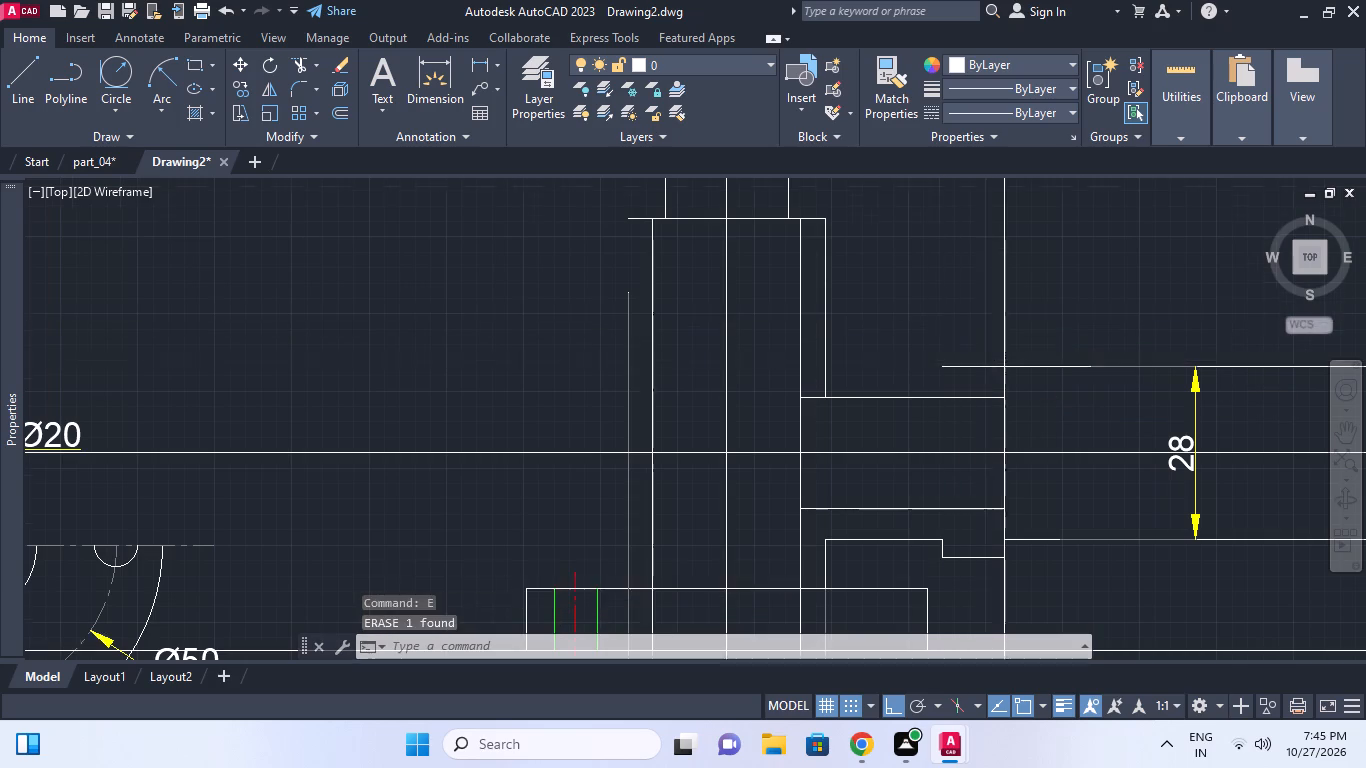
Erase the full-height vertical construction line at the branch's end.
{"action": "middle_click_drag", "start_coordinate": [989, 464], "coordinate": [989, 422]}
{"action": "middle_click_drag", "start_coordinate": [1054, 498], "coordinate": [1051, 488]}
{"action": "left_click", "coordinate": [1041, 536]}
{"action": "left_click", "coordinate": [944, 527]}
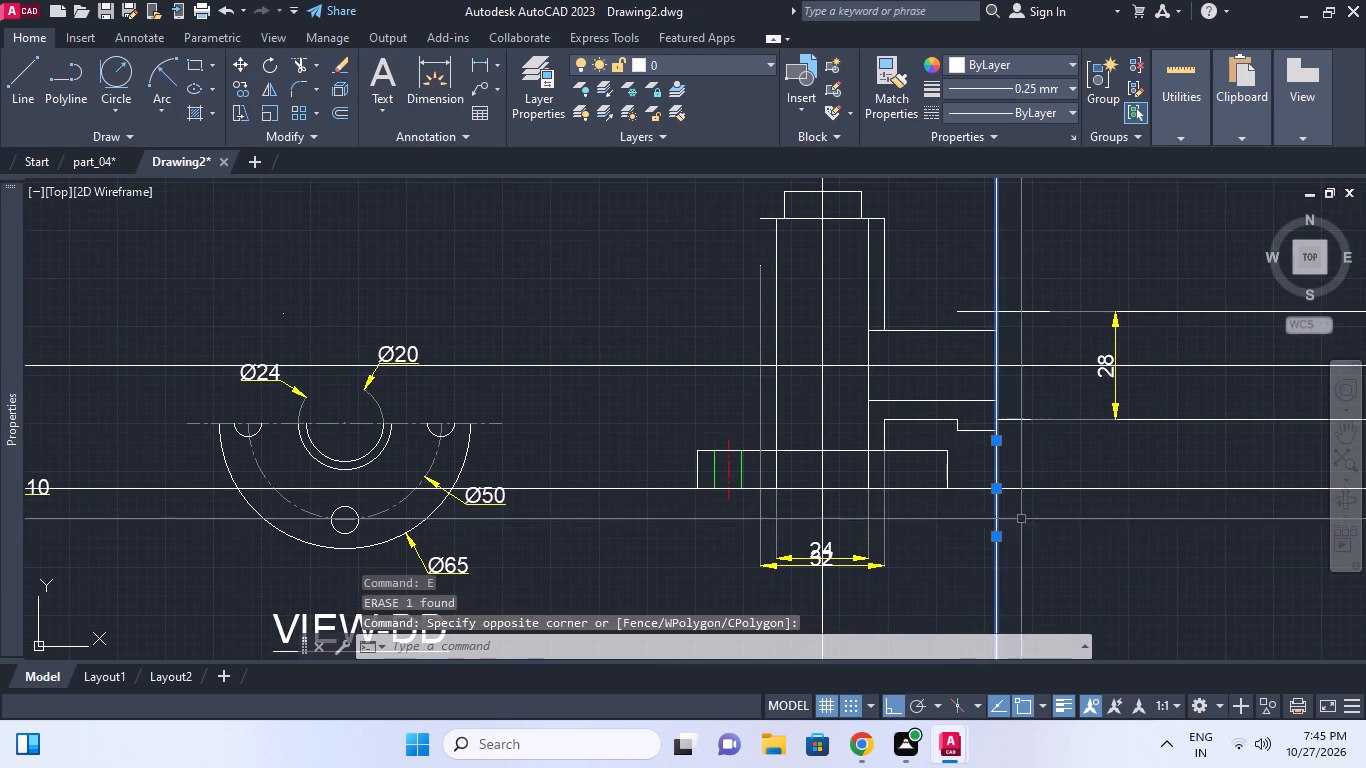
{"action": "key", "text": "e"}
{"action": "key", "text": "space"}
{"action": "key", "text": "Escape"}
Draw a vertical end line from the flange's lower outer corner up to the end of the branch's upper bore line.
{"action": "middle_click", "coordinate": [1013, 393]}
{"action": "key", "text": "l"}
{"action": "key", "text": "space"}
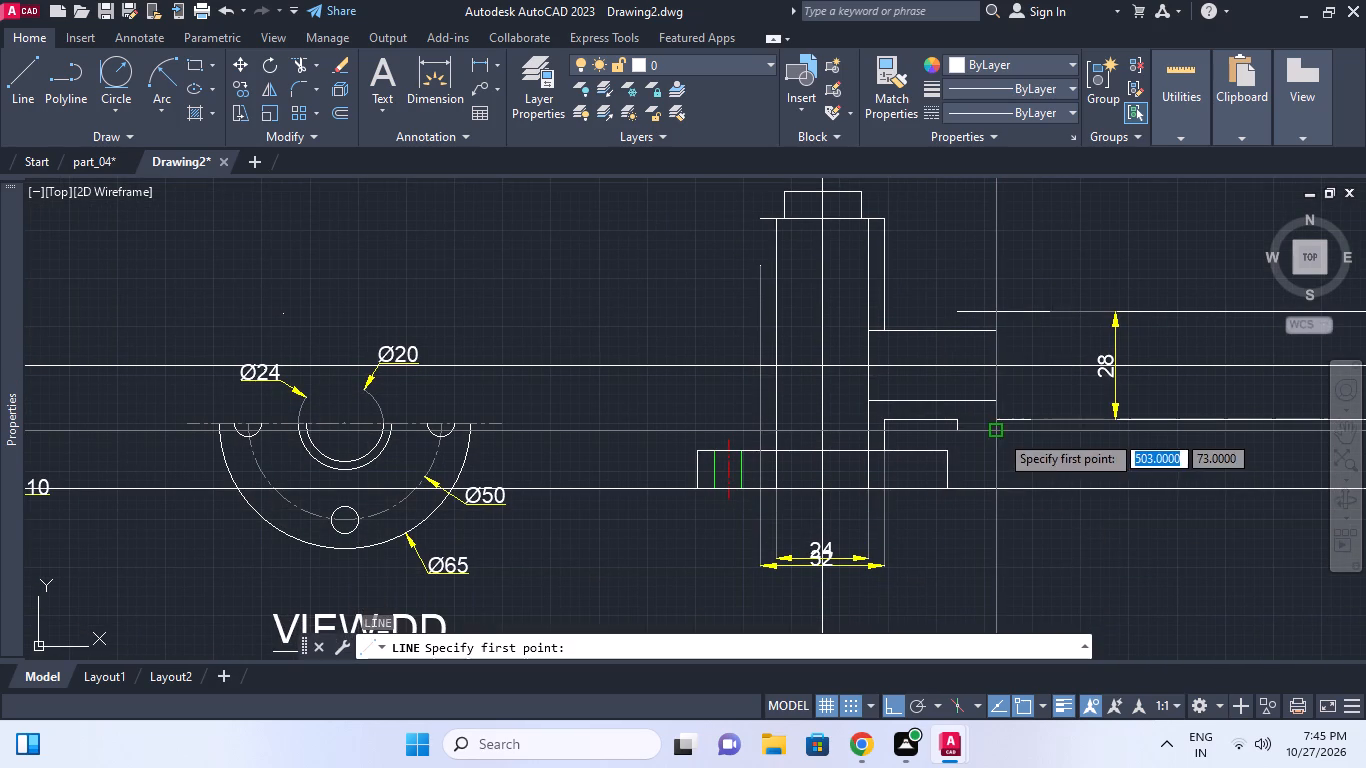
{"action": "left_click", "coordinate": [1000, 432]}
{"action": "left_click", "coordinate": [993, 334]}
{"action": "key", "text": "Escape"}
Erase the lower outer horizontal line that extends beyond the branch's end.
{"action": "scroll", "coordinate": [1044, 358], "scroll_direction": "down", "scroll_amount": 1}
{"action": "middle_click_drag", "start_coordinate": [1044, 358], "coordinate": [1044, 361]}
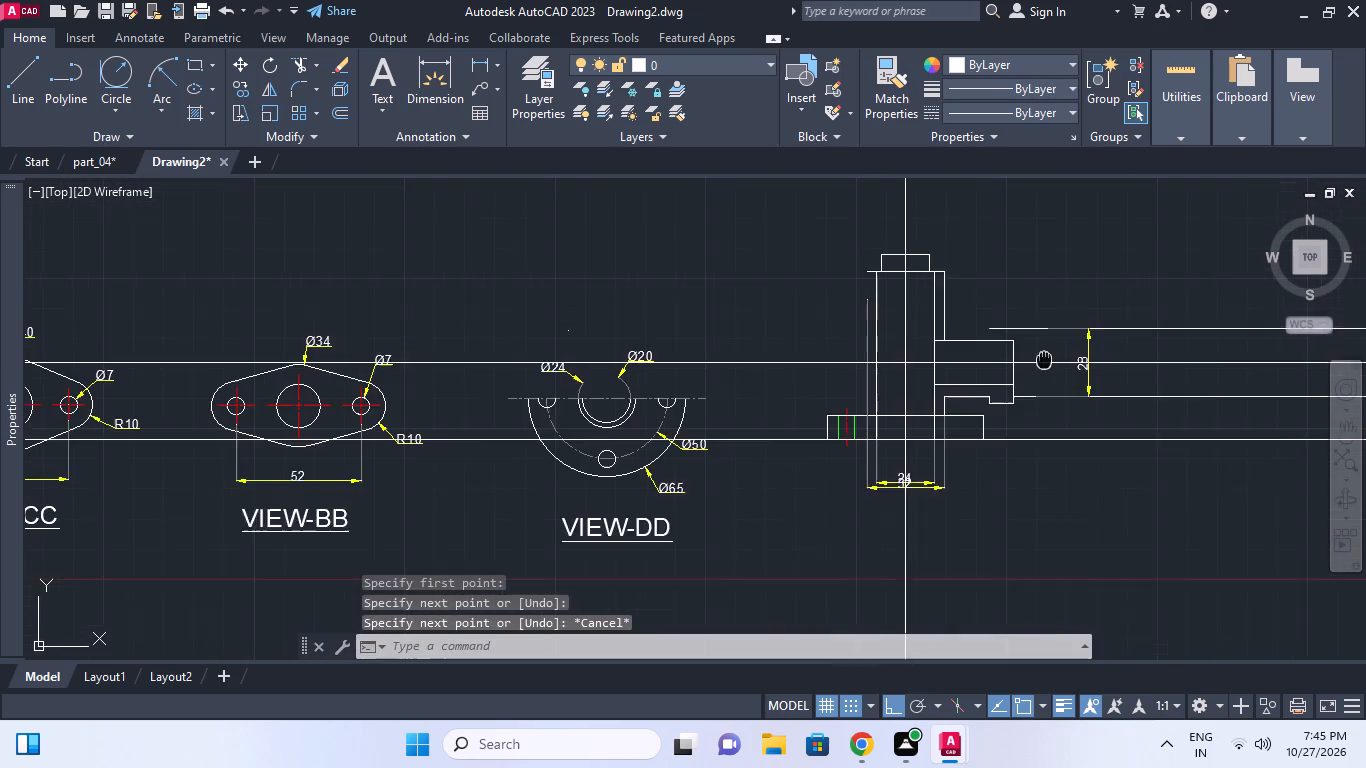
{"action": "middle_click_drag", "start_coordinate": [1044, 361], "coordinate": [1045, 374]}
{"action": "key", "text": "Escape"}
{"action": "scroll", "coordinate": [1044, 418], "scroll_direction": "up", "scroll_amount": 2}
{"action": "left_click", "coordinate": [1029, 406]}
{"action": "key", "text": "Escape"}
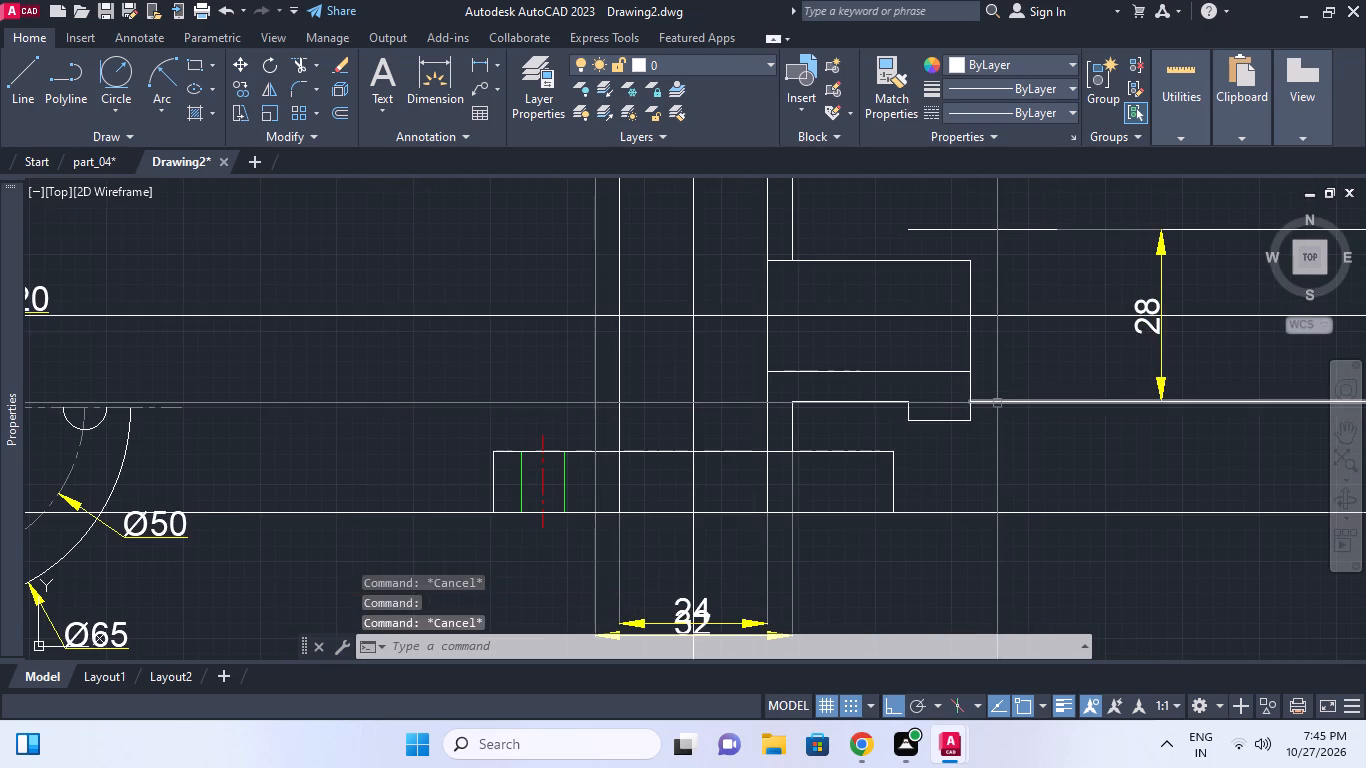
{"action": "left_click", "coordinate": [997, 403]}
{"action": "key", "text": "e"}
{"action": "key", "text": "space"}
Move the 28 dimension's lower extension origin to the inner corner of the lower flange step.
{"action": "middle_click", "coordinate": [1011, 434]}
{"action": "left_click", "coordinate": [1049, 416]}
{"action": "left_click", "coordinate": [1048, 396]}
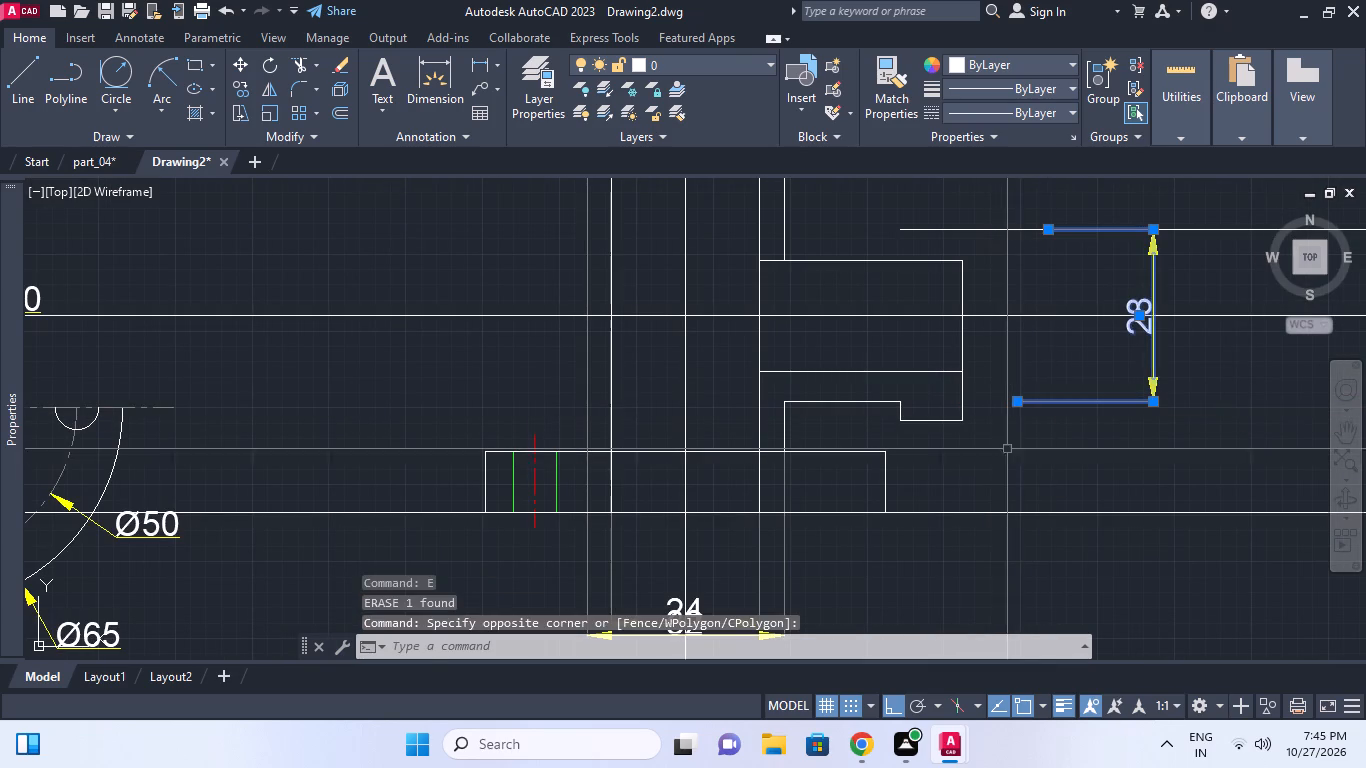
{"action": "left_click", "coordinate": [1020, 404]}
{"action": "left_click", "coordinate": [901, 403]}
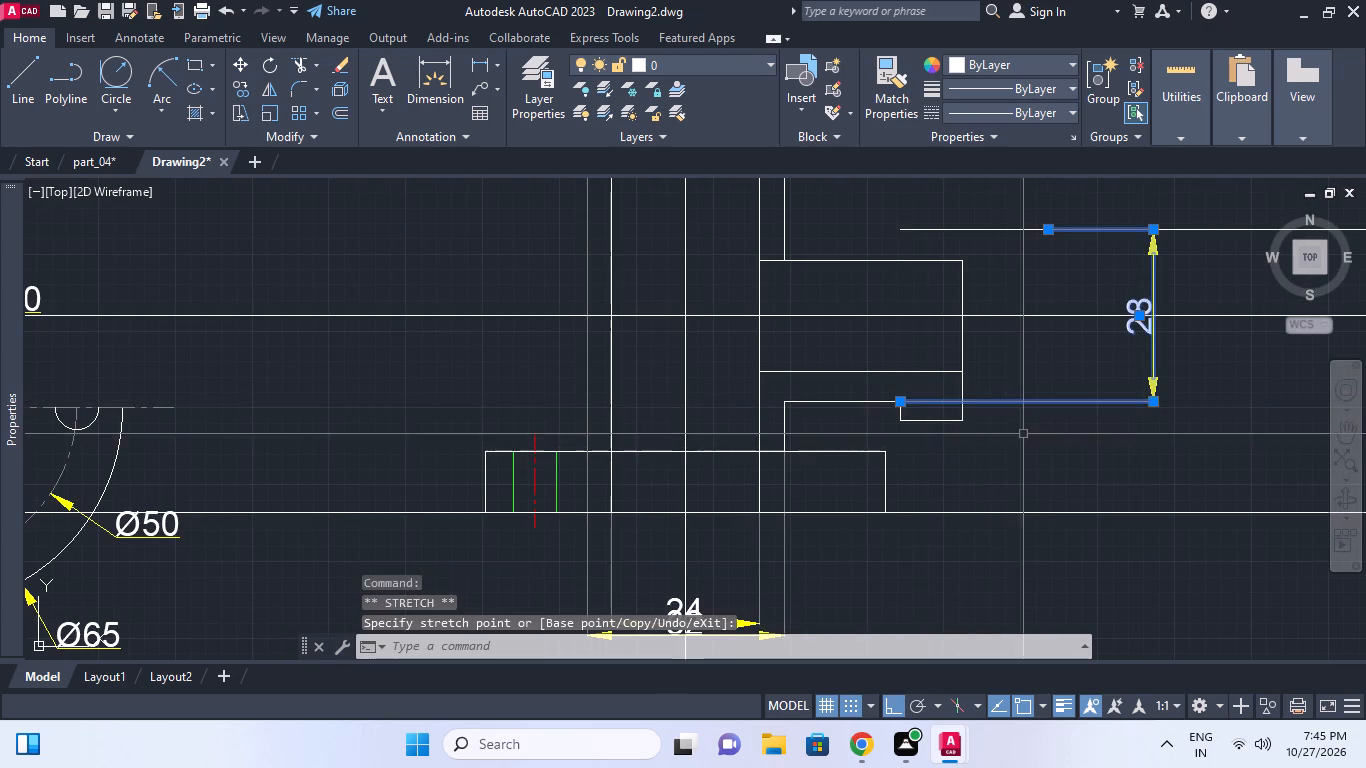
{"action": "middle_click_drag", "start_coordinate": [1039, 296], "coordinate": [1019, 342]}
{"action": "key", "text": "Escape"}
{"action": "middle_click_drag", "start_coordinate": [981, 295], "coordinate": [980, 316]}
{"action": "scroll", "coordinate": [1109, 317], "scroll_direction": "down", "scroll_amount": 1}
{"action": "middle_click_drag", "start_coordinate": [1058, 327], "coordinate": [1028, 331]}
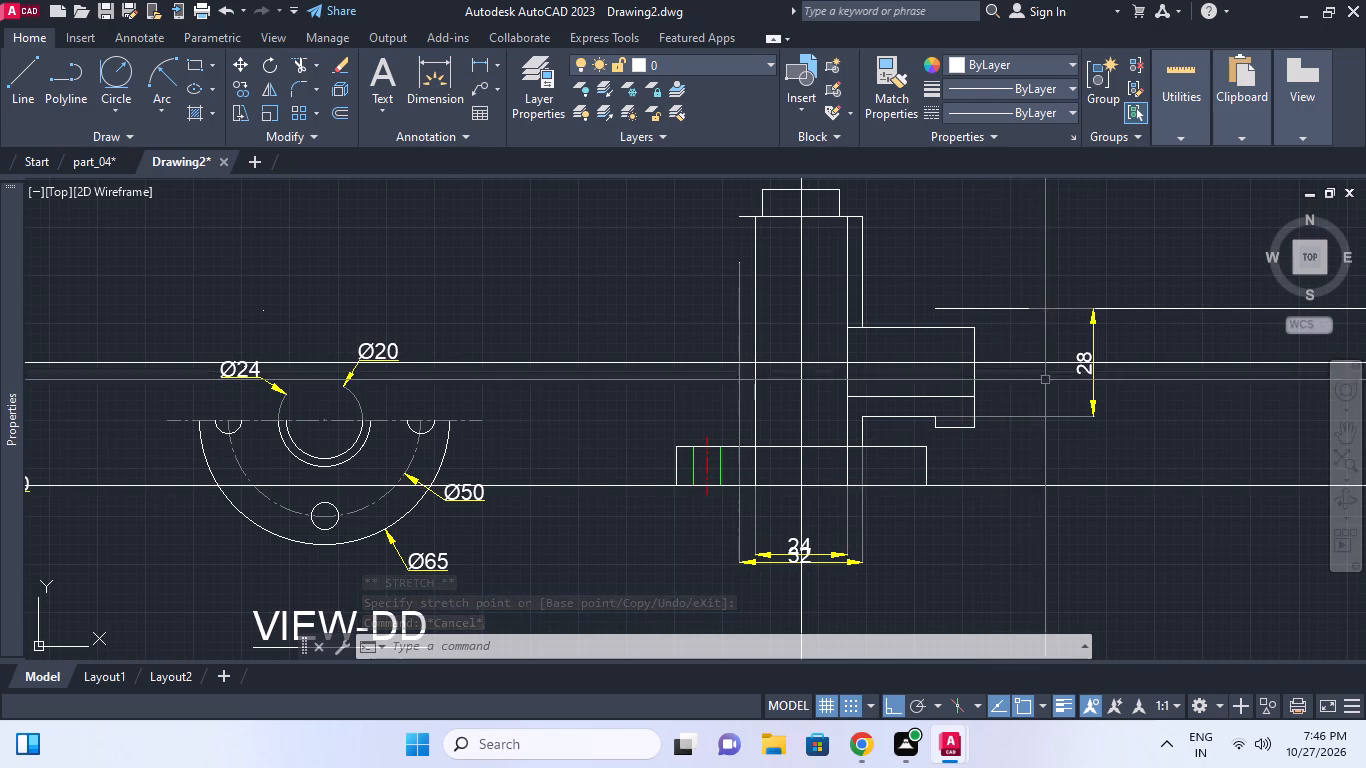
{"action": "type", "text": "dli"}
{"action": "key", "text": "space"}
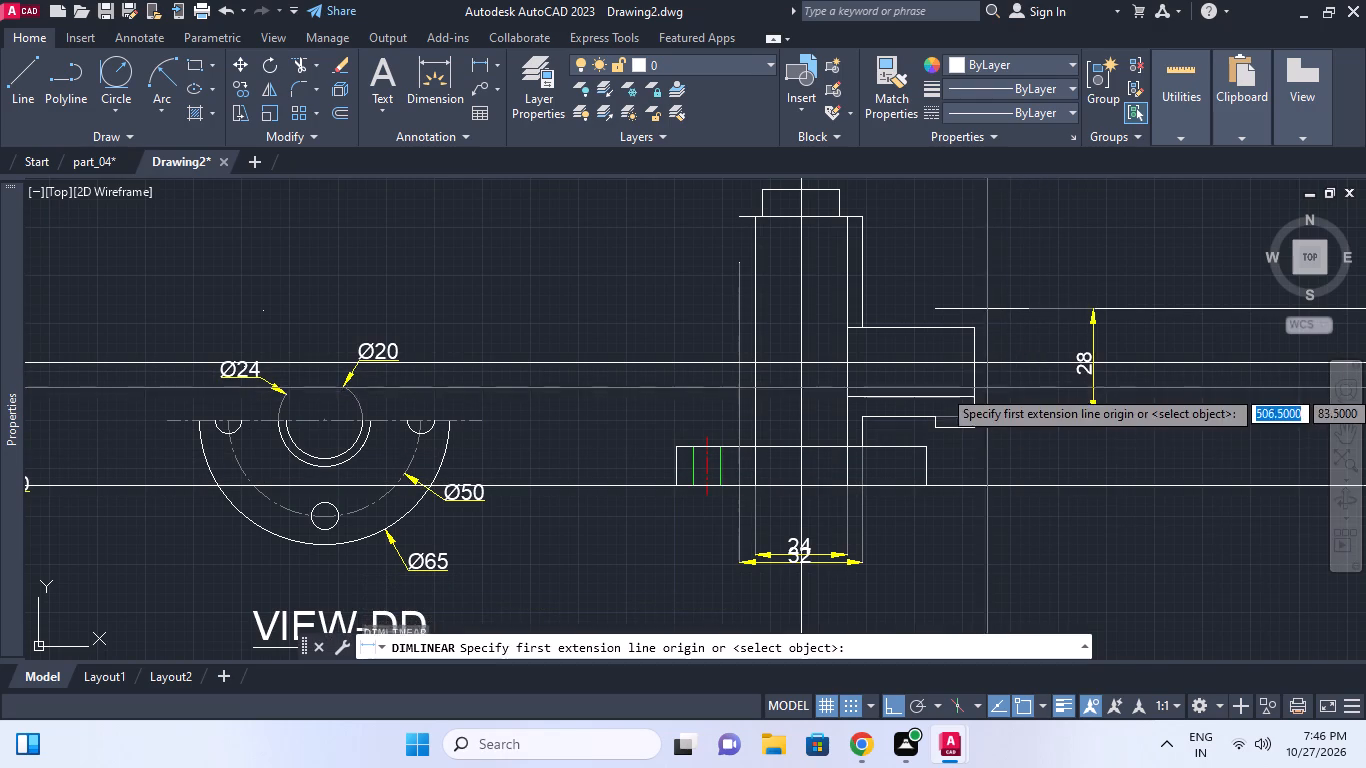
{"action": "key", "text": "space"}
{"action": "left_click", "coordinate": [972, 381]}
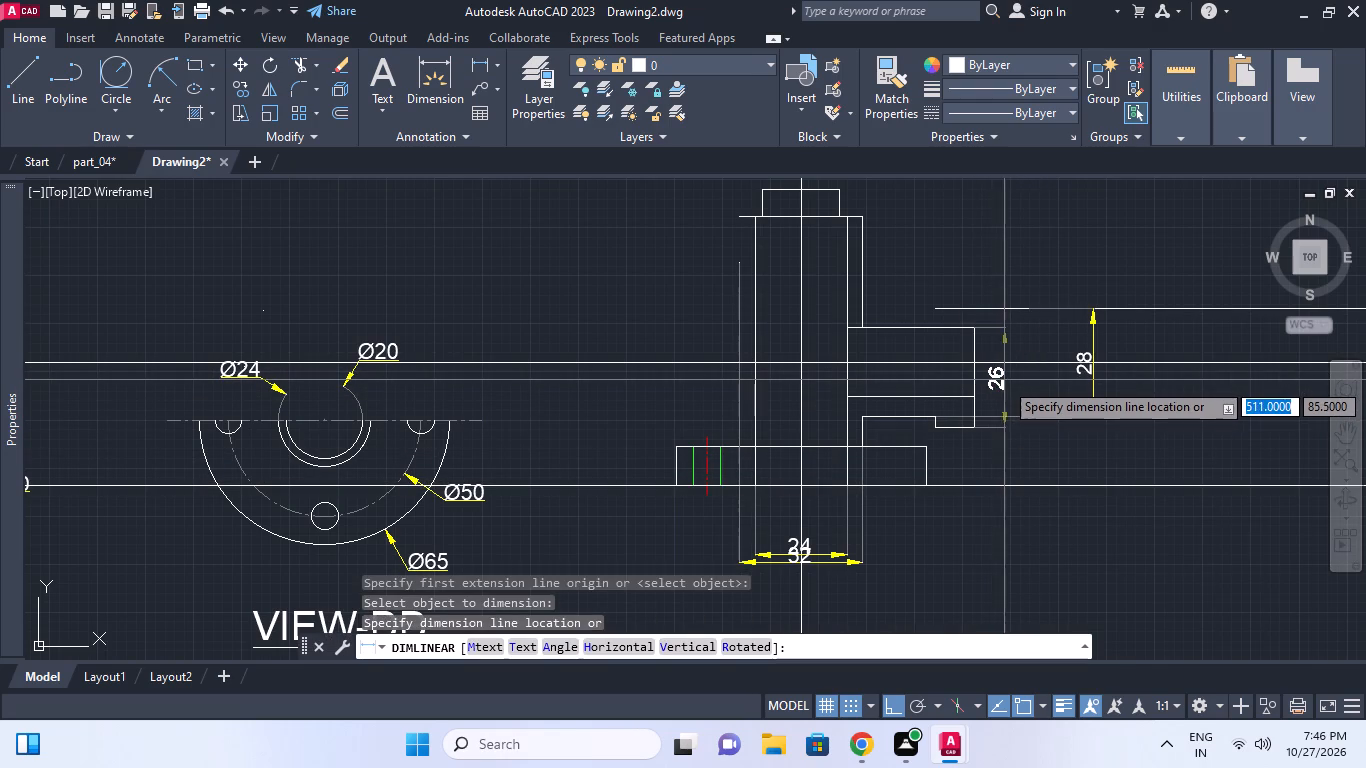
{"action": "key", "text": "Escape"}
Add an 18 vertical linear dimension between the branch's lower and upper bore lines at its end.
{"action": "key", "text": "space"}
{"action": "left_click", "coordinate": [976, 397]}
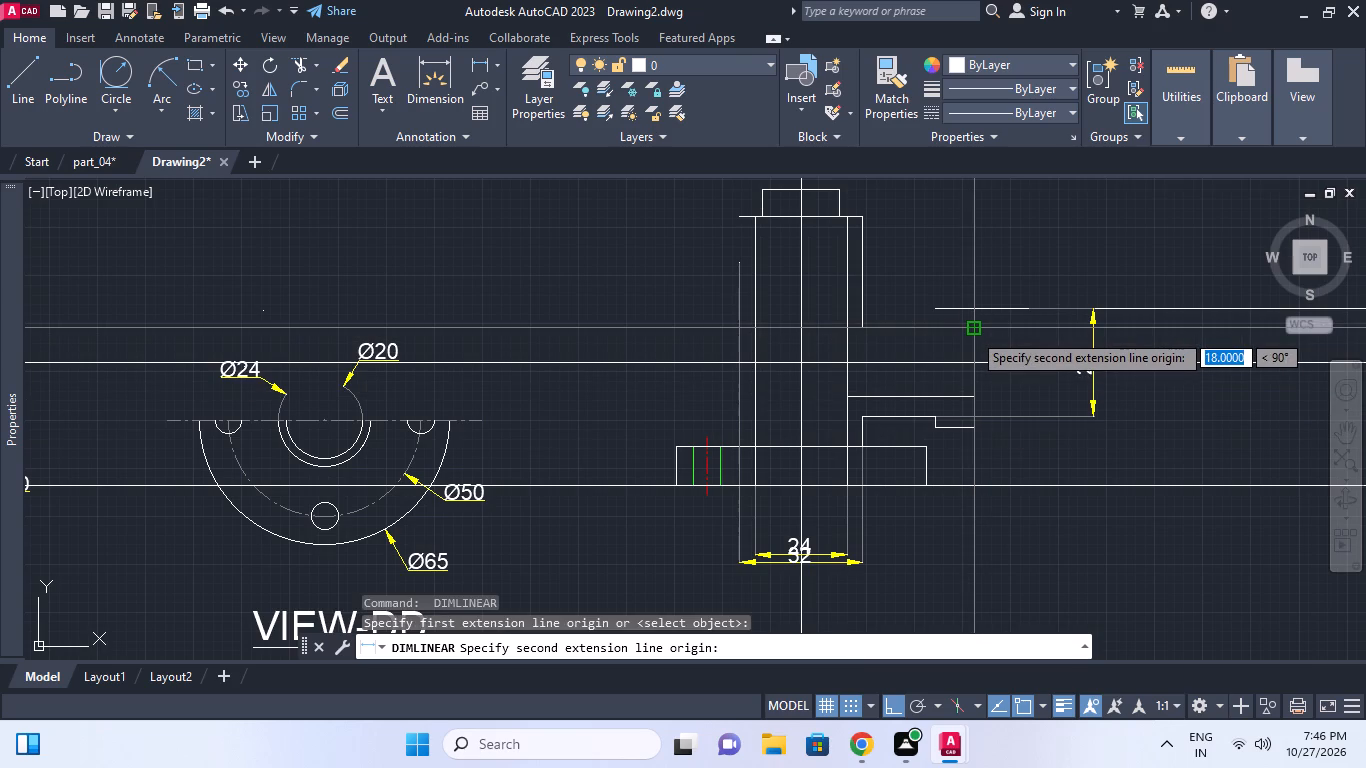
{"action": "left_click", "coordinate": [972, 332]}
{"action": "left_click", "coordinate": [1012, 344]}
{"action": "key", "text": "Escape"}
Draw a vertical line upward from the upper bore line's outer end, past the upper outer line.
{"action": "middle_click_drag", "start_coordinate": [989, 330], "coordinate": [987, 341]}
{"action": "scroll", "coordinate": [987, 341], "scroll_direction": "up", "scroll_amount": 1}
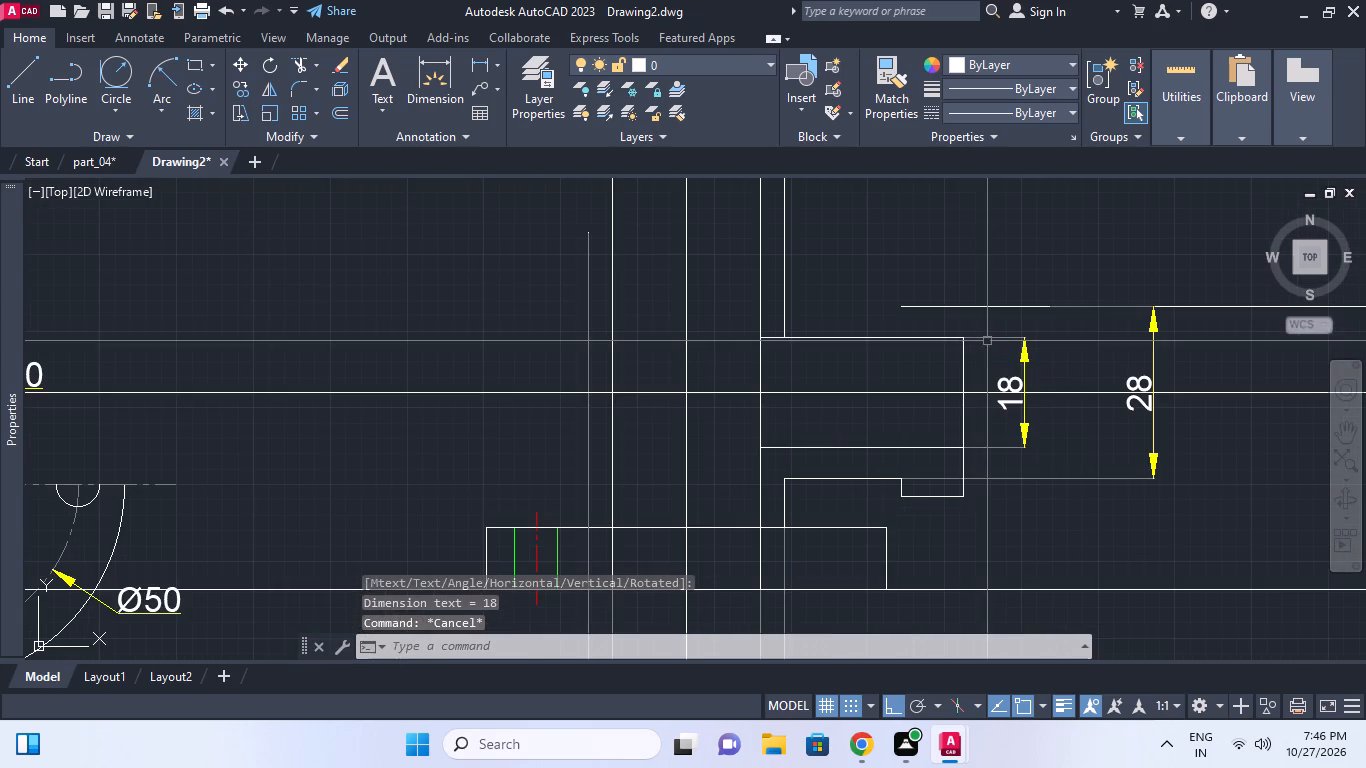
{"action": "key", "text": "l"}
{"action": "key", "text": "space"}
{"action": "left_click", "coordinate": [965, 337]}
{"action": "left_click", "coordinate": [977, 265]}
{"action": "key", "text": "Escape"}
Fillet the new vertical line and the branch's upper outer line with radius 0 to form a sharp corner.
{"action": "middle_click", "coordinate": [973, 307]}
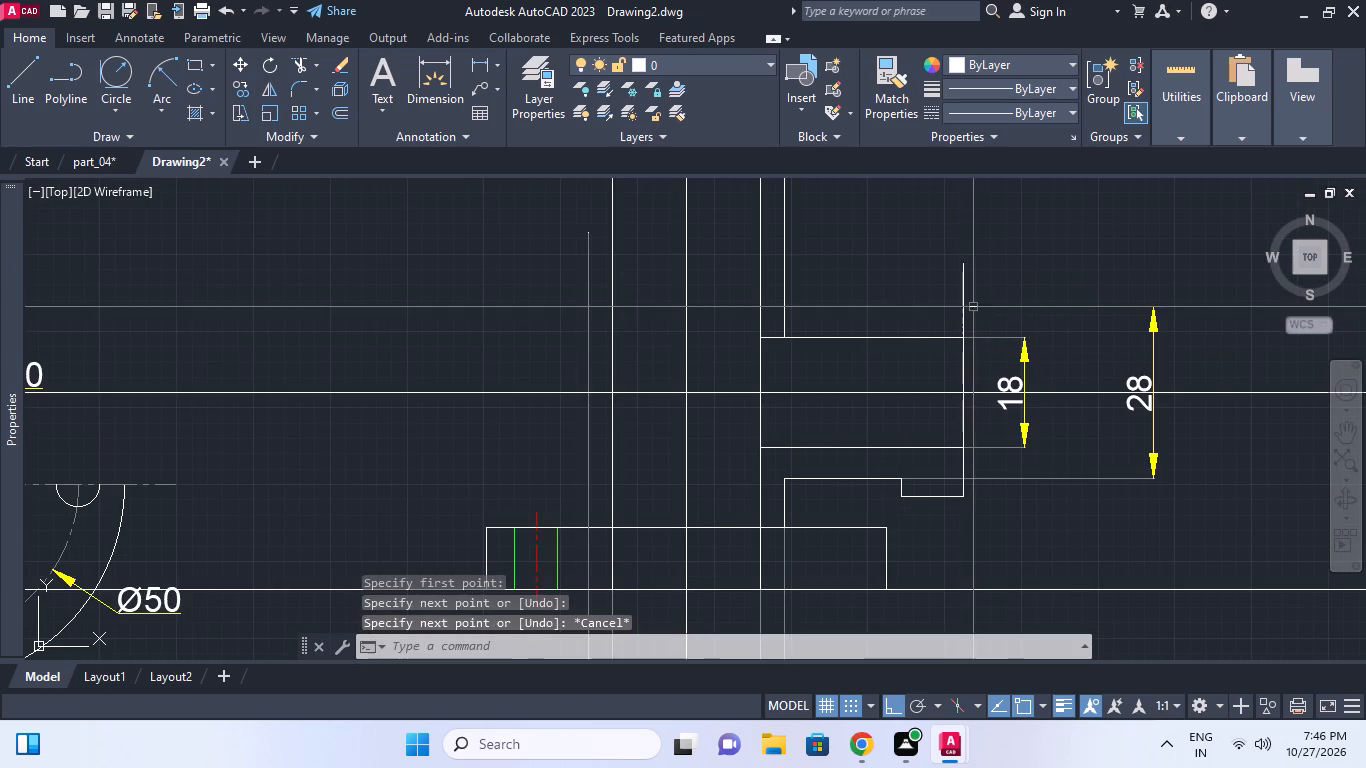
{"action": "type", "text": "f r 0"}
{"action": "scroll", "coordinate": [973, 307], "scroll_direction": "up", "scroll_amount": 1}
{"action": "key", "text": "space"}
{"action": "left_click", "coordinate": [960, 323]}
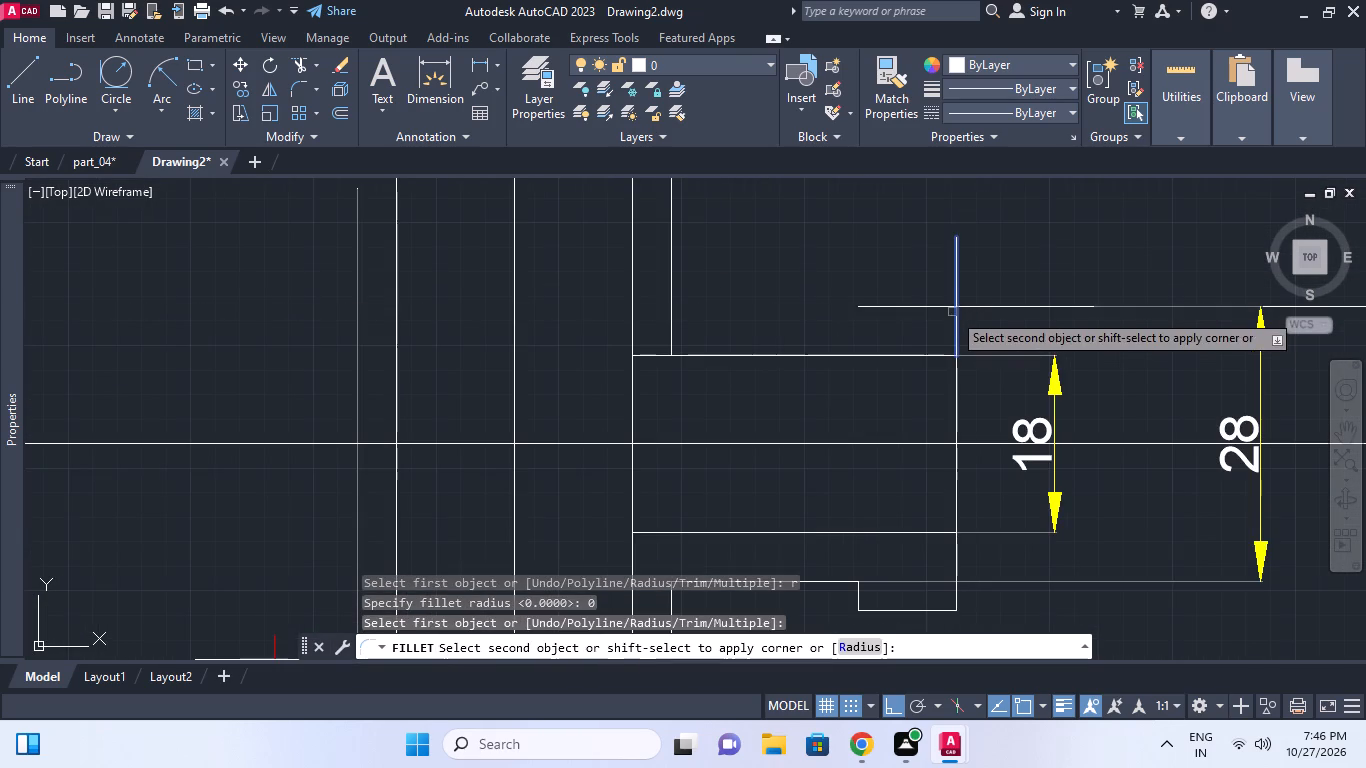
{"action": "left_click", "coordinate": [948, 305]}
{"action": "key", "text": "Escape"}
Move the 28 dimension's upper extension origin to the branch end's upper corner.
{"action": "middle_click", "coordinate": [1004, 305]}
{"action": "scroll", "coordinate": [1004, 305], "scroll_direction": "down", "scroll_amount": 1}
{"action": "left_click", "coordinate": [1075, 316]}
{"action": "left_click", "coordinate": [1056, 282]}
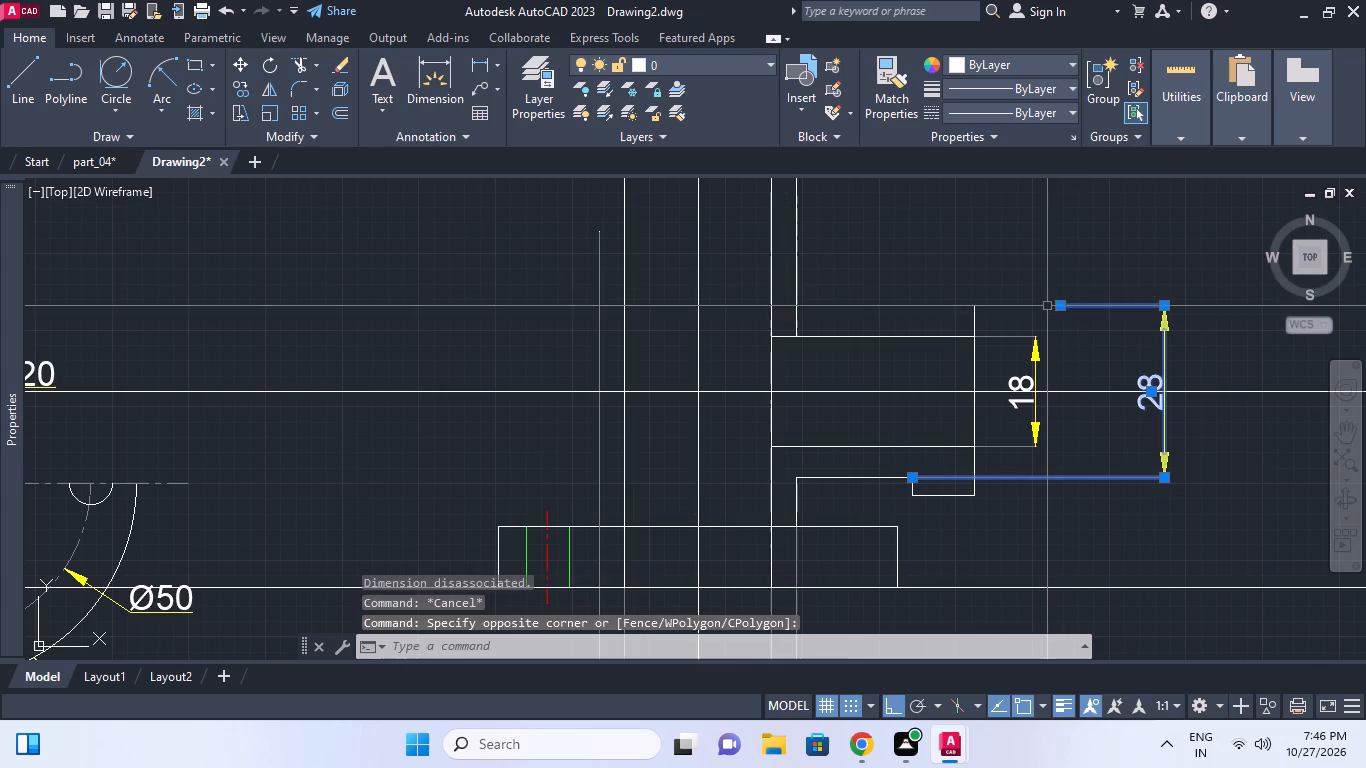
{"action": "left_click", "coordinate": [1057, 307]}
{"action": "left_click", "coordinate": [975, 303]}
{"action": "middle_click", "coordinate": [1035, 365]}
{"action": "key", "text": "Escape"}
Stretch the 18 dimension line outward, closer to the 28 dimension.
{"action": "left_click", "coordinate": [1035, 355]}
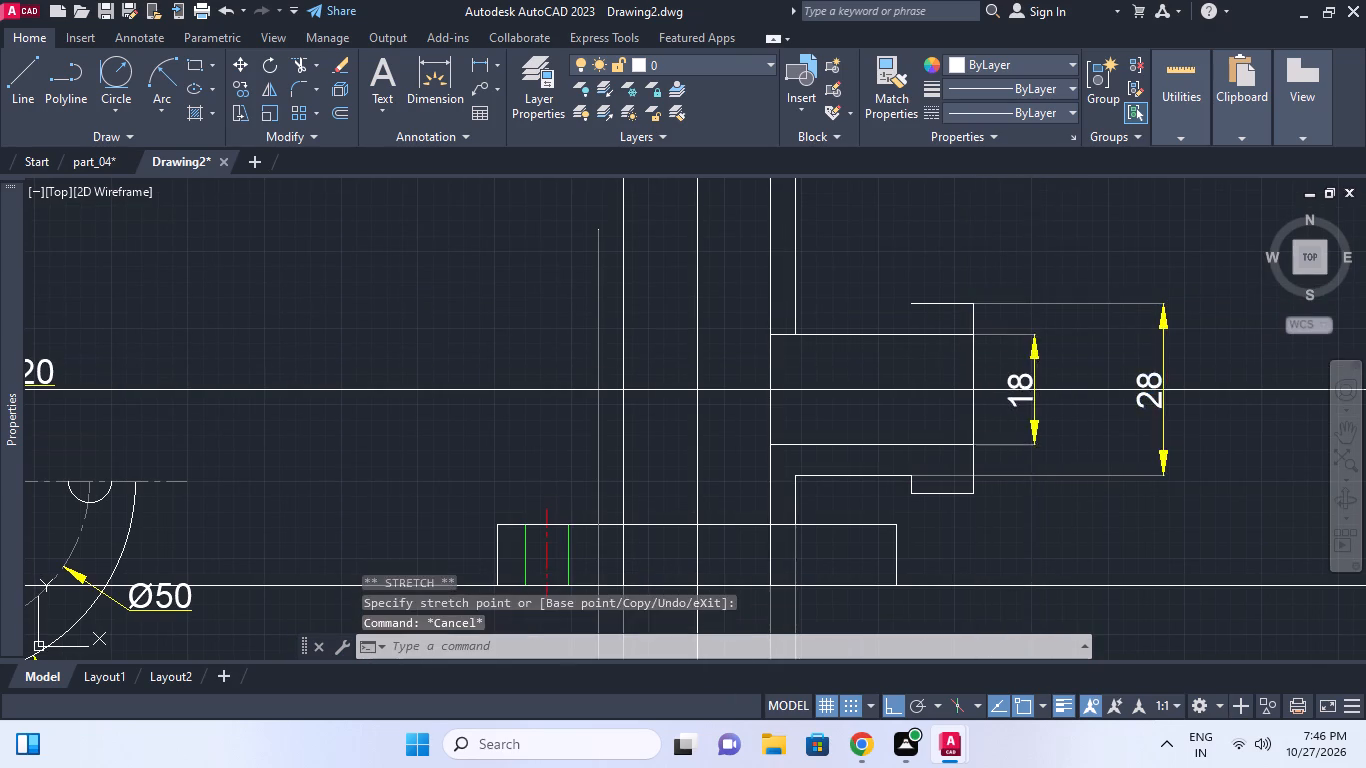
{"action": "scroll", "coordinate": [1105, 379], "scroll_direction": "down", "scroll_amount": 1}
{"action": "middle_click", "coordinate": [1101, 378]}
{"action": "key", "text": "Escape"}
{"action": "scroll", "coordinate": [1053, 414], "scroll_direction": "up", "scroll_amount": 1}
{"action": "left_click_drag", "start_coordinate": [1081, 430], "coordinate": [1072, 424]}
{"action": "left_click", "coordinate": [1031, 381]}
{"action": "key", "text": "s"}
{"action": "key", "text": "space"}
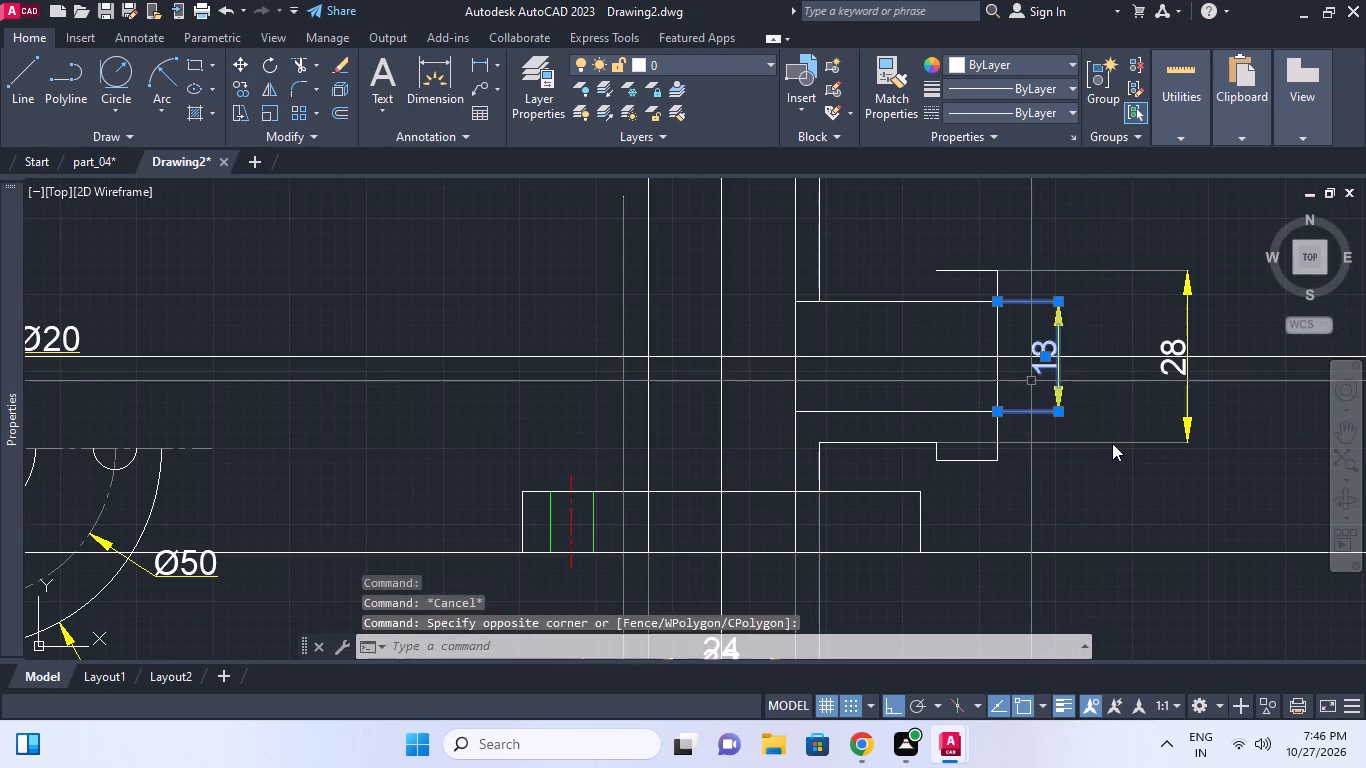
{"action": "left_click", "coordinate": [1112, 443]}
{"action": "left_click", "coordinate": [1199, 440]}
{"action": "key", "text": "Escape"}
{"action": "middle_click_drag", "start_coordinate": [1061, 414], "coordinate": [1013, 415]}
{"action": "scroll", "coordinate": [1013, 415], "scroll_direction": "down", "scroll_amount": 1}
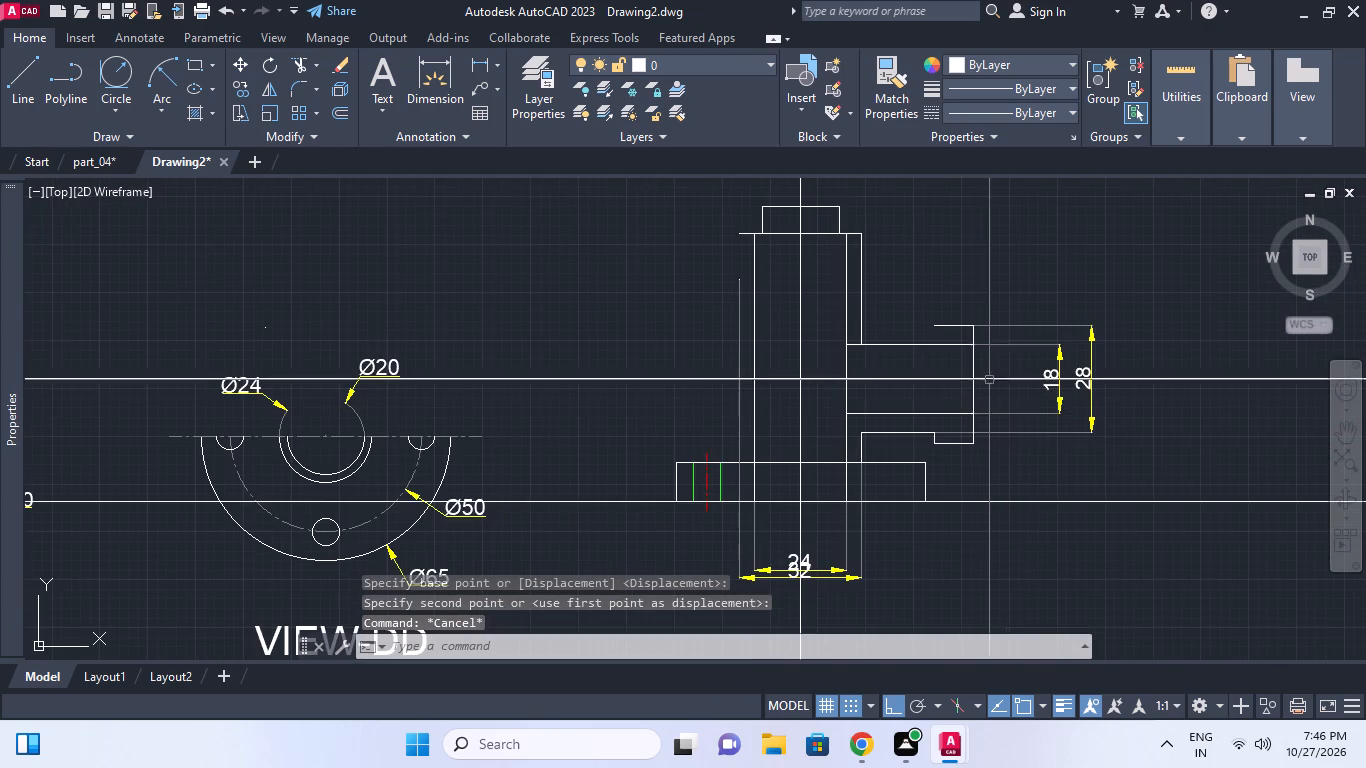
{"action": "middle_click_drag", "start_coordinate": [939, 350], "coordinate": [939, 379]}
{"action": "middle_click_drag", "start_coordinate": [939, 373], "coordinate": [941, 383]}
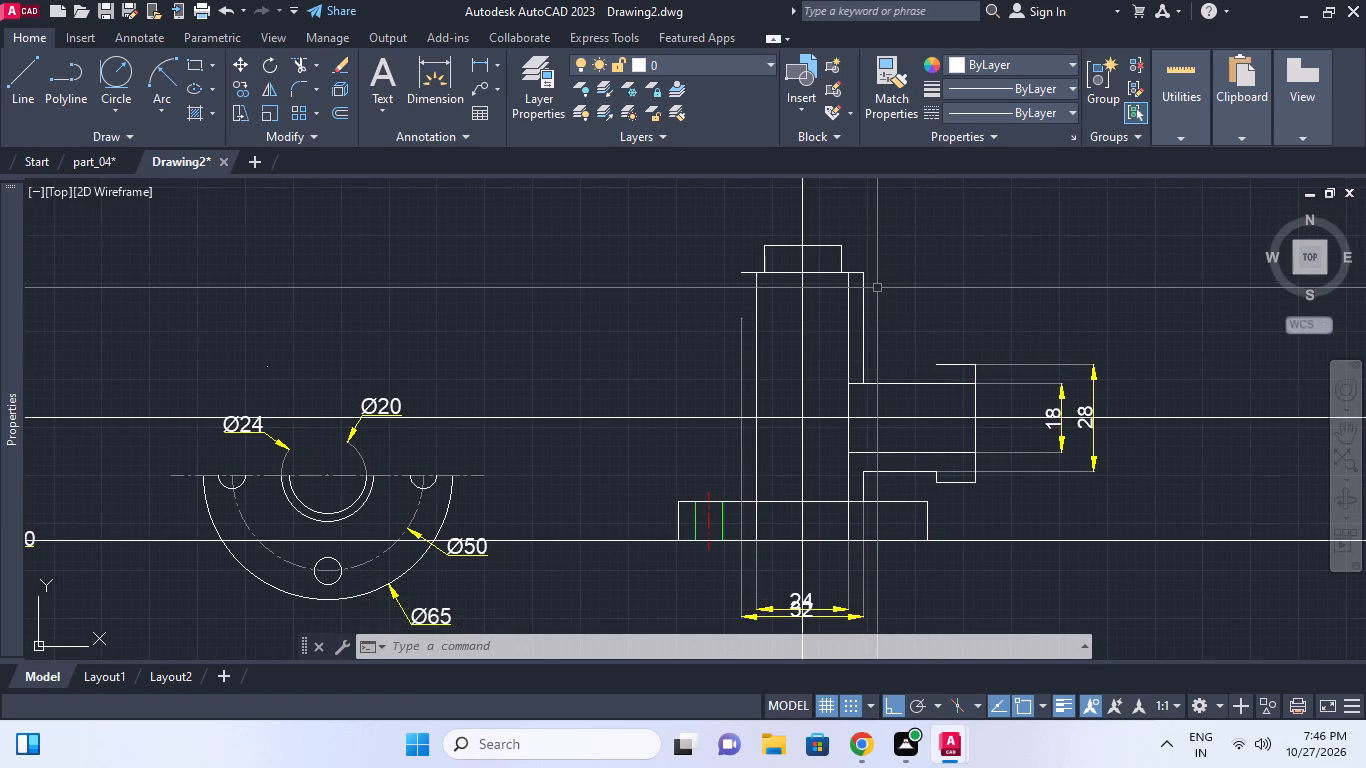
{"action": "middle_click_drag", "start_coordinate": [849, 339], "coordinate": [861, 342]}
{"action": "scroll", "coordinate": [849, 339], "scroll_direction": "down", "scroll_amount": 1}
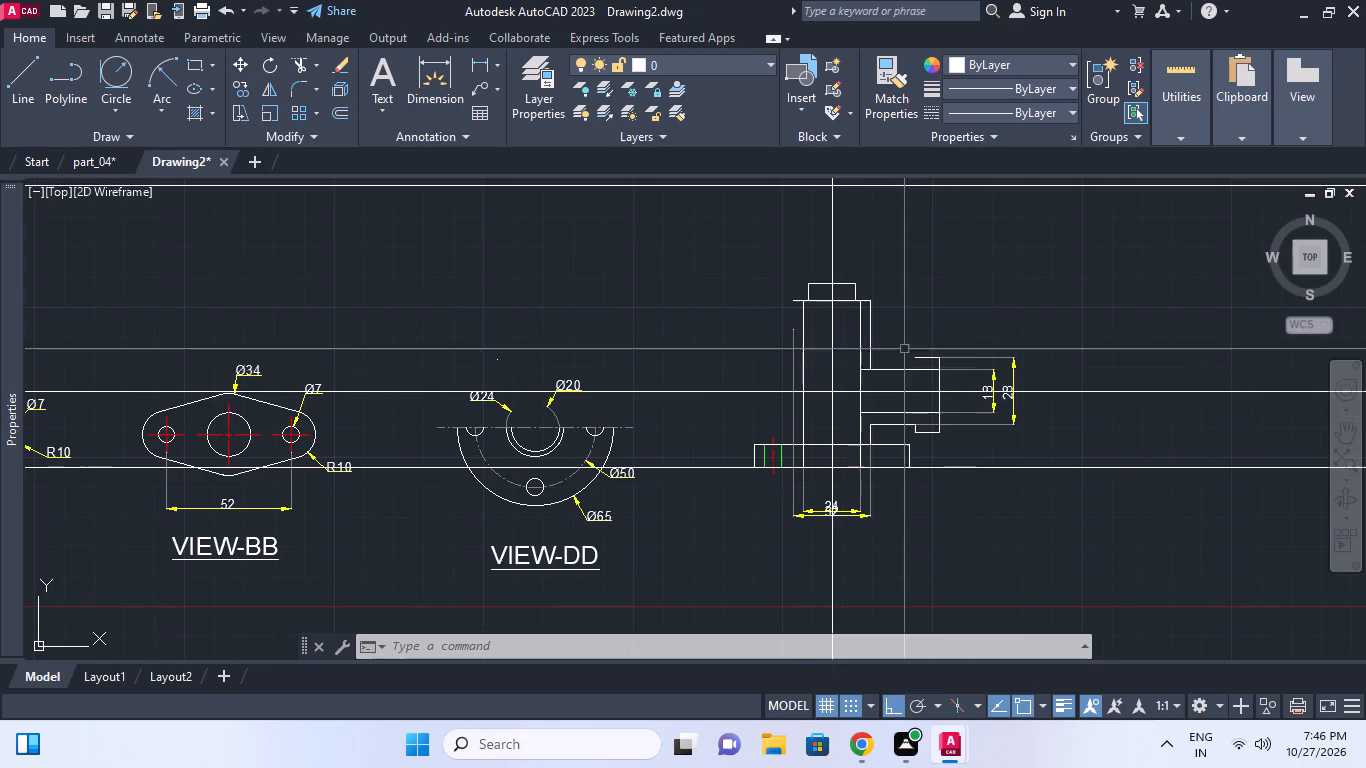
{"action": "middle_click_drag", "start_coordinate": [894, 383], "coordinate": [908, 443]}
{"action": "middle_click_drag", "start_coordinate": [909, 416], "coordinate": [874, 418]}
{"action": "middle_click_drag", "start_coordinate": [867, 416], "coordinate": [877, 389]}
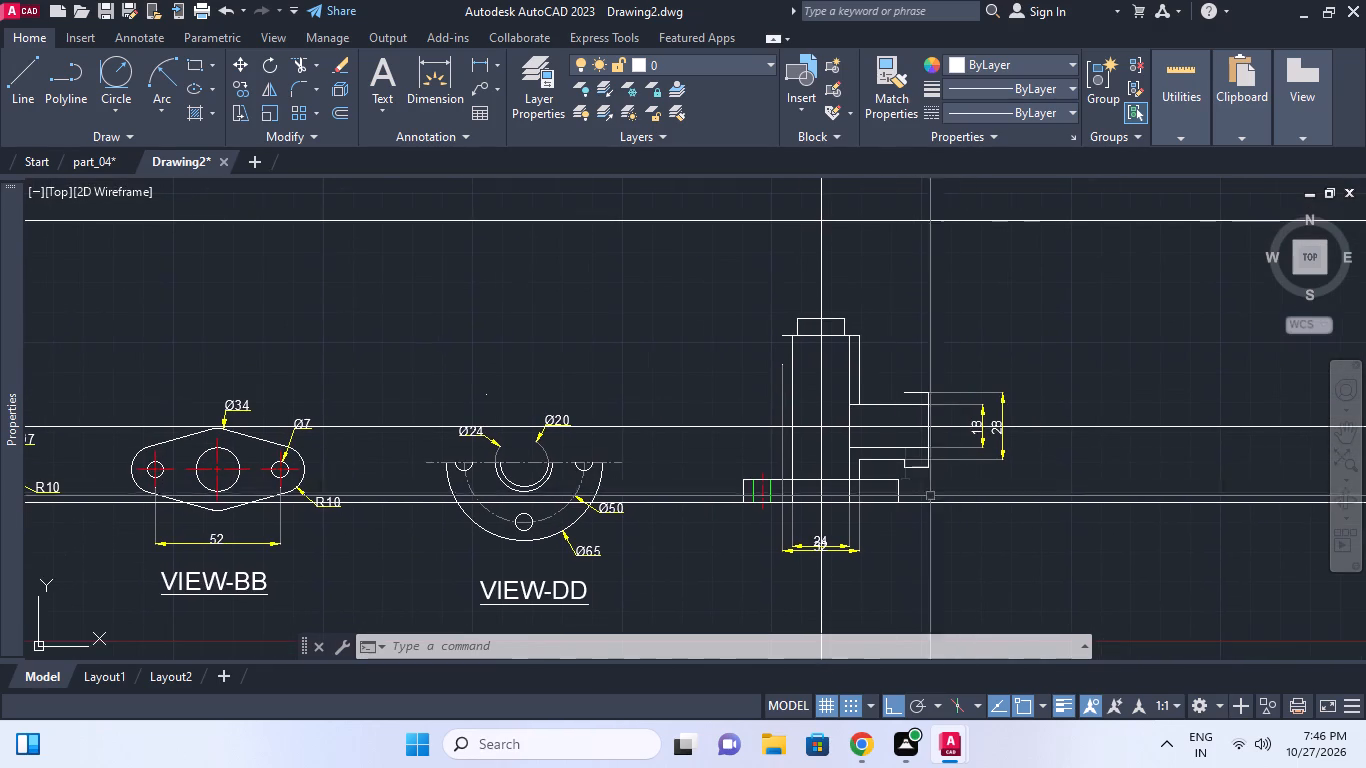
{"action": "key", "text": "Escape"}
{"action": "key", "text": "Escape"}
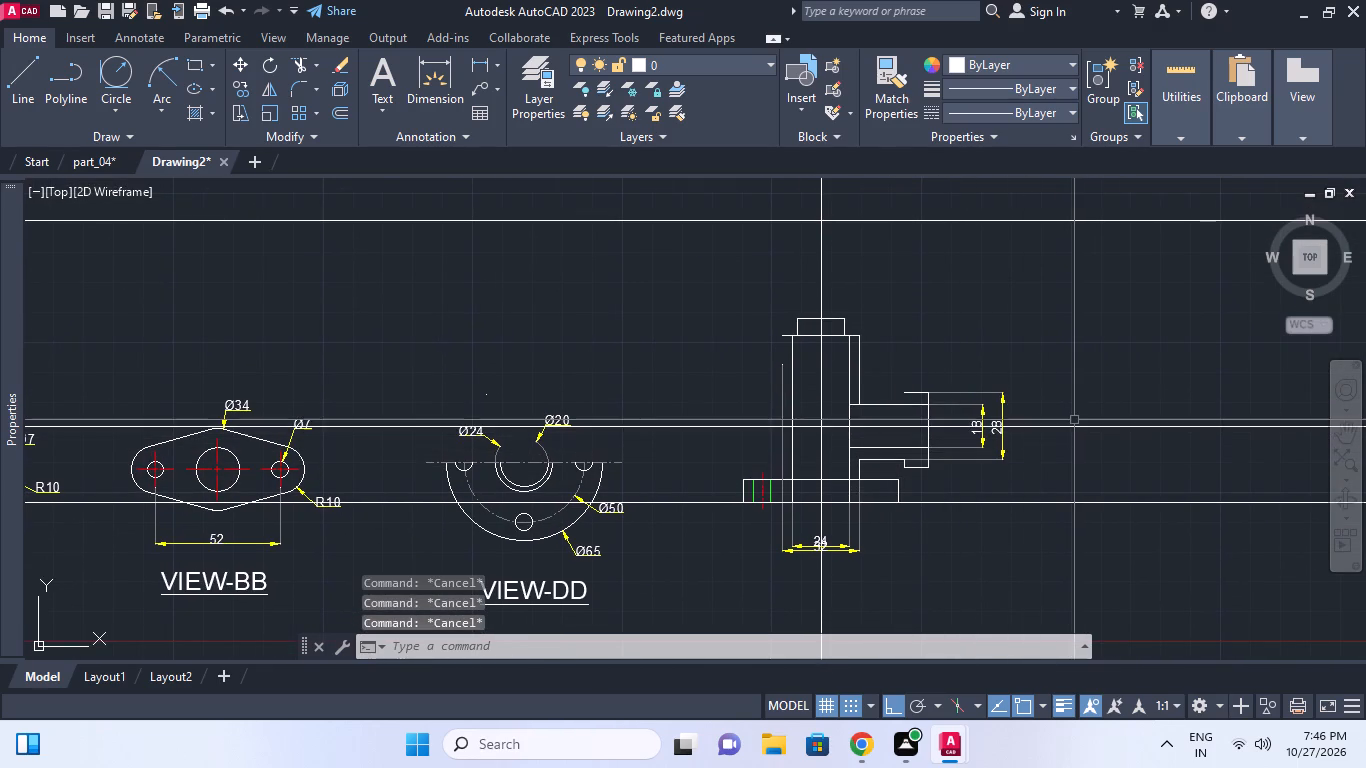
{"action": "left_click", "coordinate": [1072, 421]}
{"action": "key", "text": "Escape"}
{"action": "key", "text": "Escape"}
Offset the branch's vertical end line 5 outward.
{"action": "scroll", "coordinate": [916, 428], "scroll_direction": "up", "scroll_amount": 1}
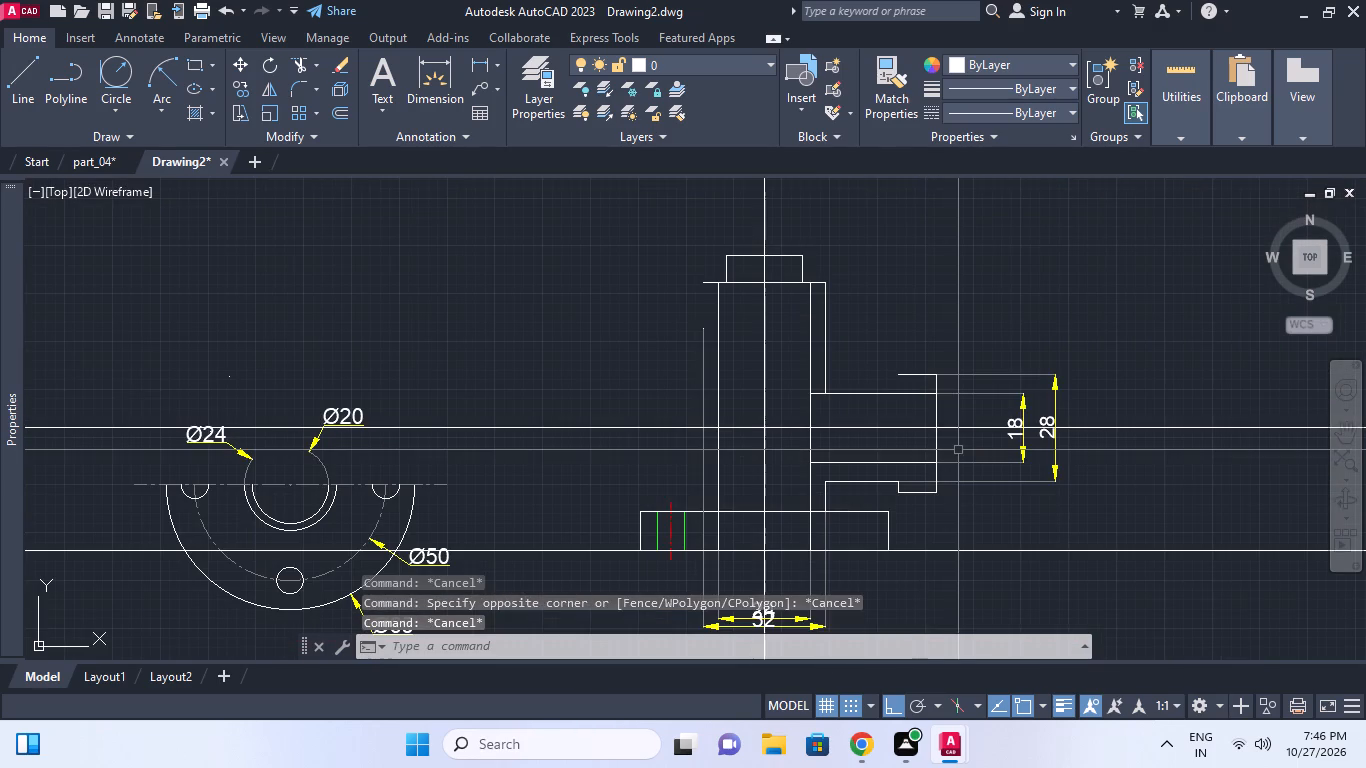
{"action": "type", "text": "o 5"}
{"action": "key", "text": "space"}
{"action": "left_click", "coordinate": [938, 449]}
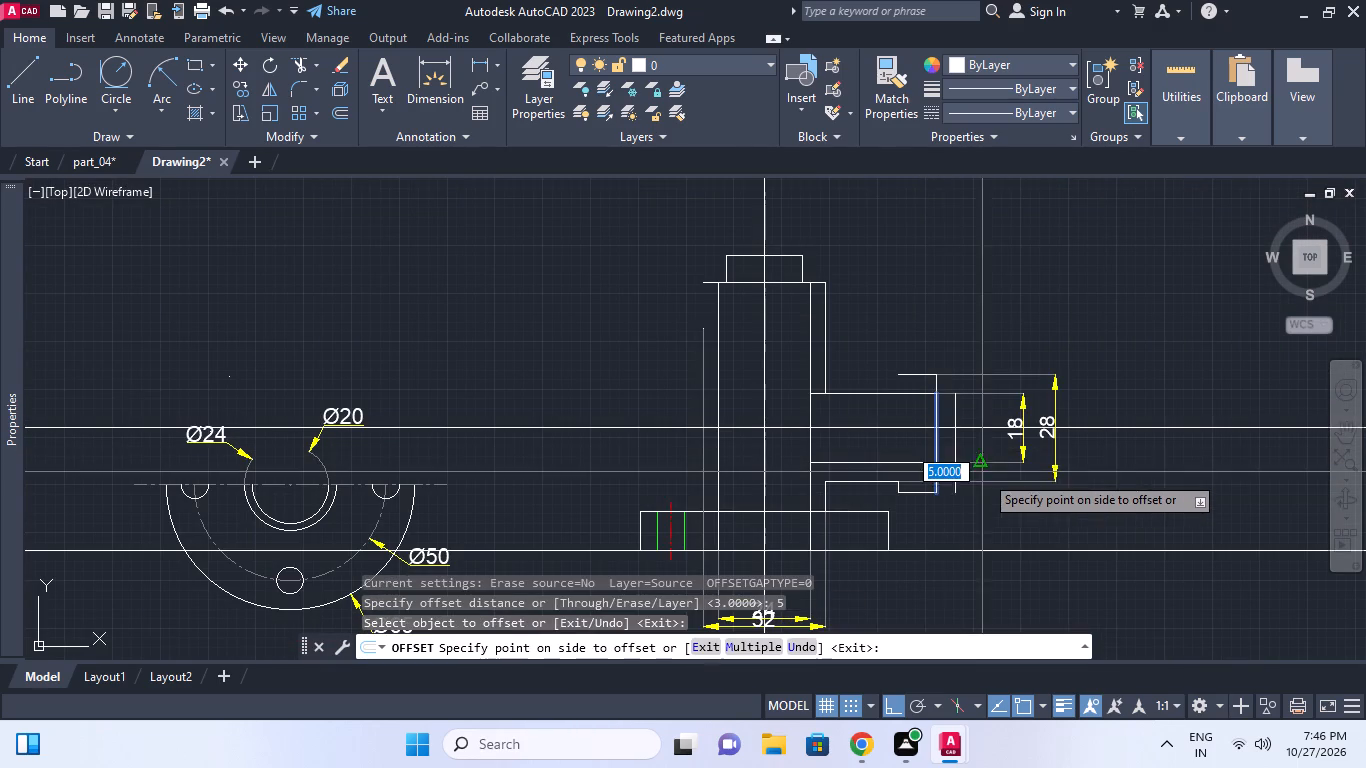
{"action": "scroll", "coordinate": [987, 475], "scroll_direction": "up", "scroll_amount": 1}
{"action": "left_click", "coordinate": [987, 475]}
{"action": "middle_click_drag", "start_coordinate": [774, 439], "coordinate": [849, 431]}
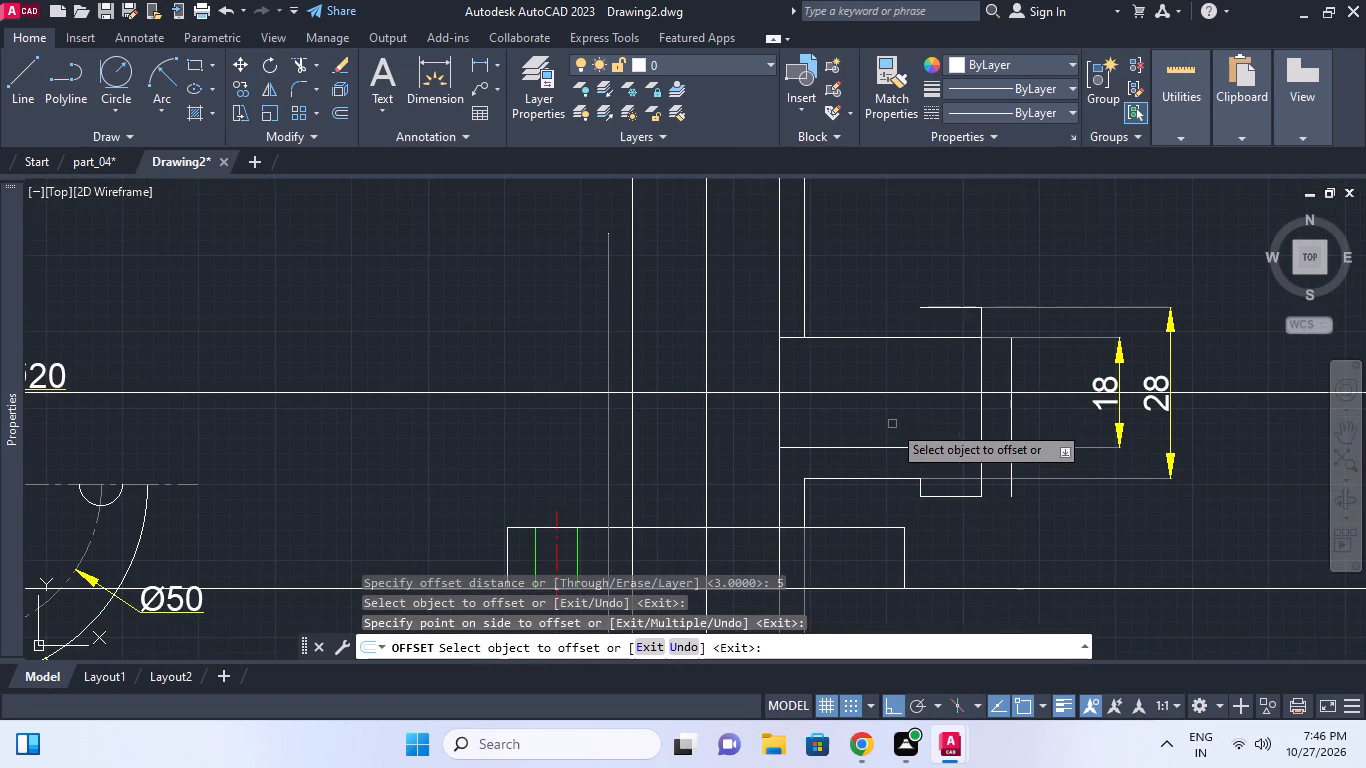
{"action": "middle_click_drag", "start_coordinate": [891, 423], "coordinate": [892, 412]}
{"action": "key", "text": "Escape"}
Trim the branch's horizontal centre line beyond the 5 offset line.
{"action": "middle_click", "coordinate": [942, 428]}
{"action": "key", "text": "t"}
{"action": "key", "text": "r"}
{"action": "key", "text": "space"}
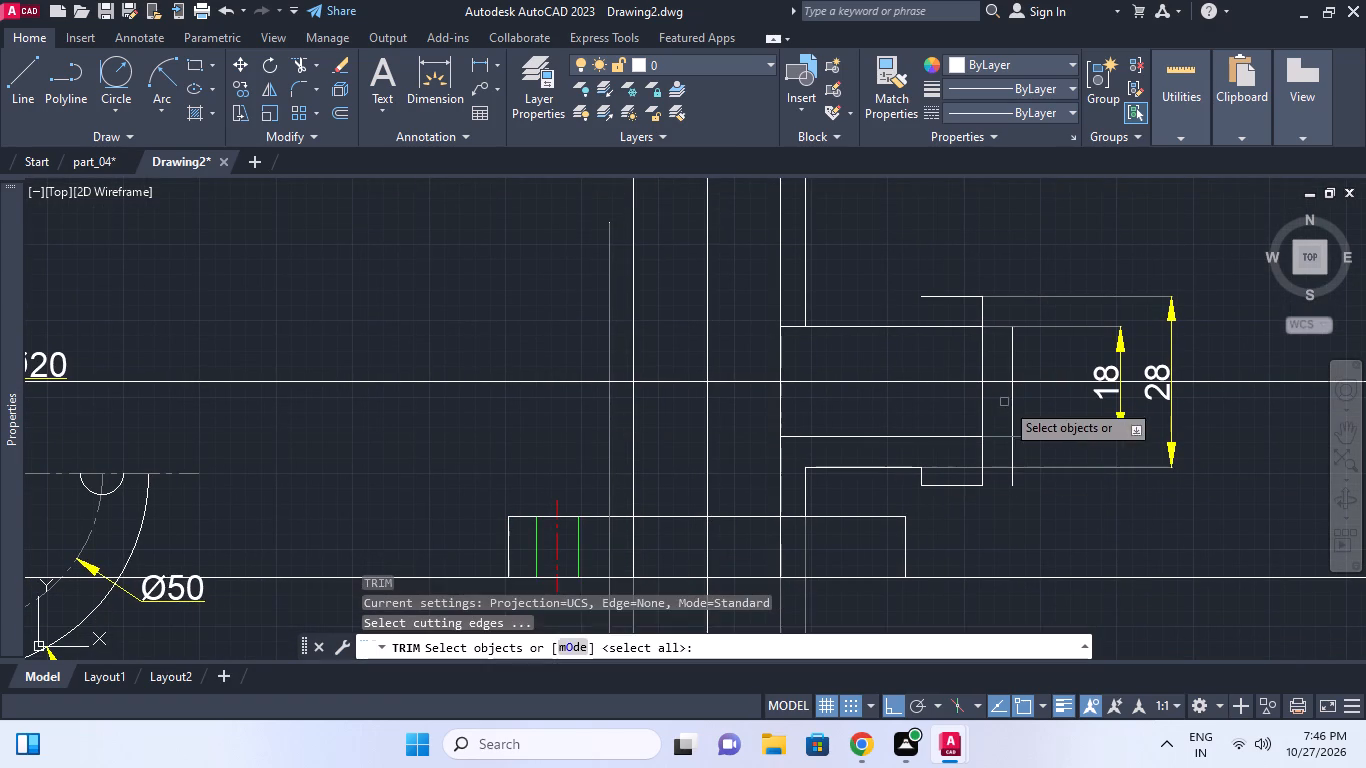
{"action": "left_click", "coordinate": [1014, 402]}
{"action": "key", "text": "space"}
{"action": "left_click", "coordinate": [1026, 382]}
{"action": "key", "text": "Escape"}
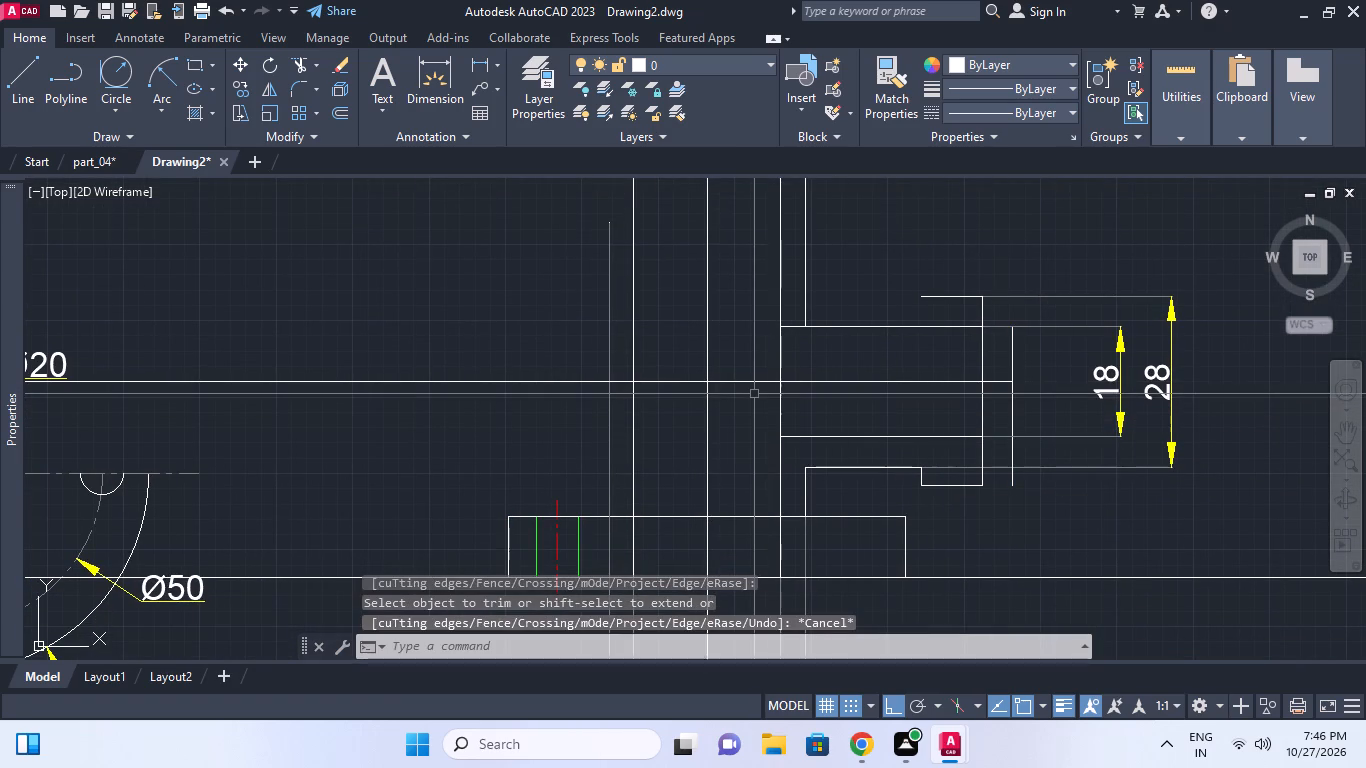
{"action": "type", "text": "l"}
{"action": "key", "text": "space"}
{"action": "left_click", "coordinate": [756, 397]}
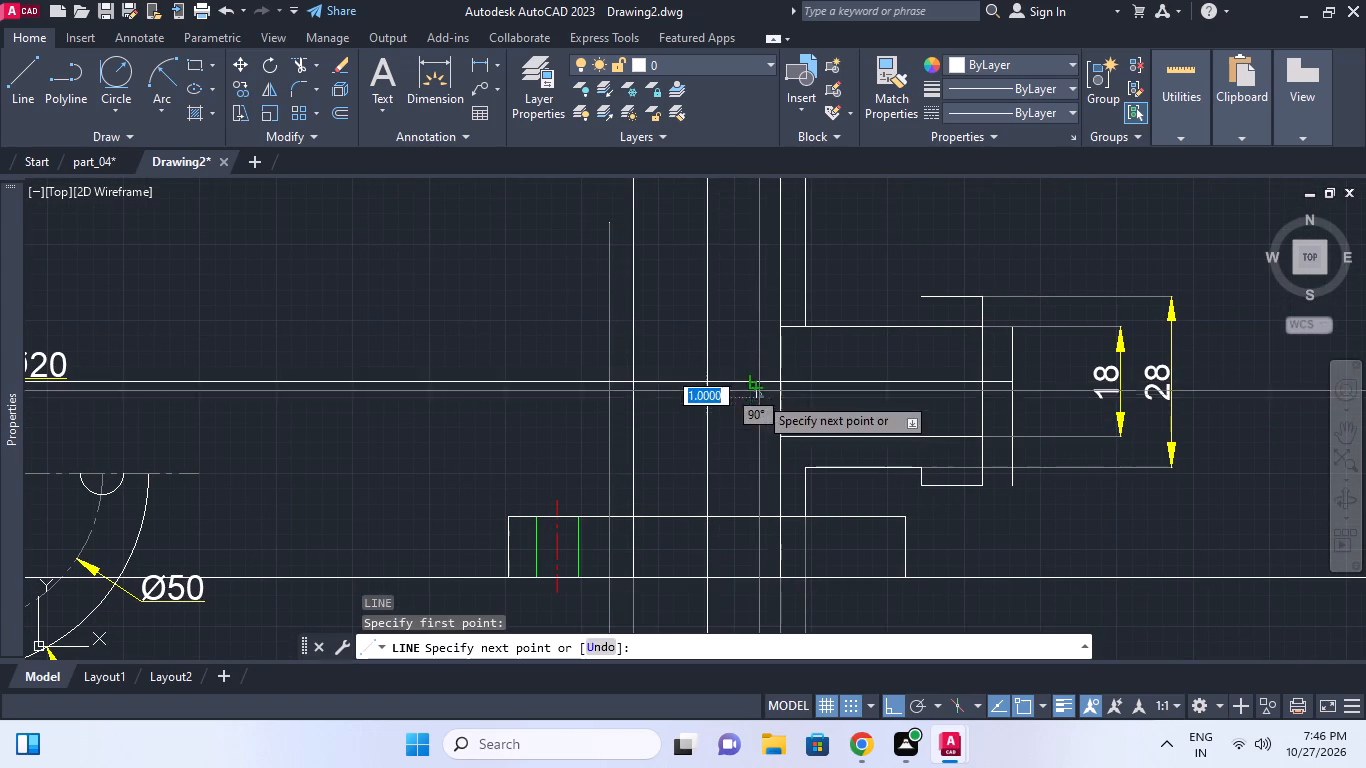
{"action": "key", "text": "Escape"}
Draw a short vertical line across the branch's centre line, just inside the body's inner wall line.
{"action": "key", "text": "space"}
{"action": "scroll", "coordinate": [777, 395], "scroll_direction": "up", "scroll_amount": 2}
{"action": "left_click", "coordinate": [768, 383]}
{"action": "left_click", "coordinate": [761, 322]}
{"action": "key", "text": "Escape"}
{"action": "middle_click", "coordinate": [762, 397]}
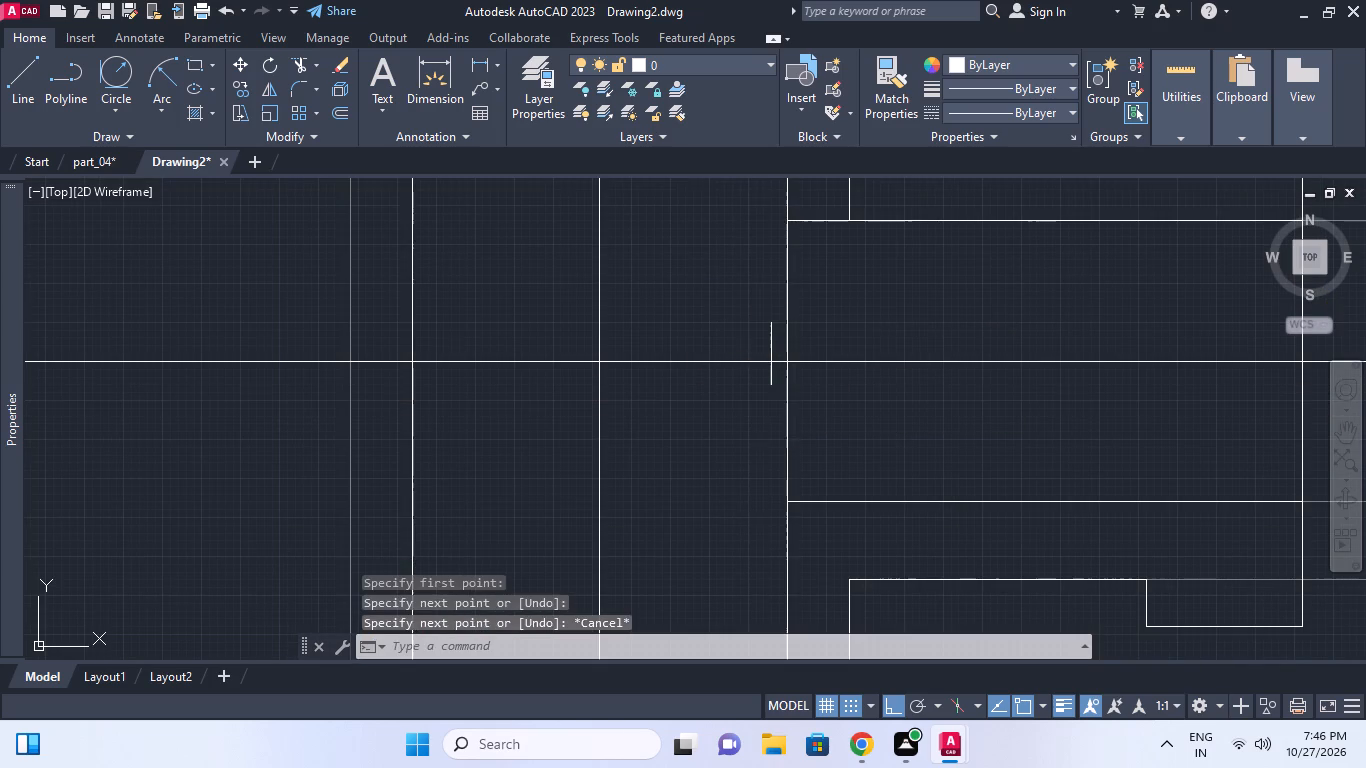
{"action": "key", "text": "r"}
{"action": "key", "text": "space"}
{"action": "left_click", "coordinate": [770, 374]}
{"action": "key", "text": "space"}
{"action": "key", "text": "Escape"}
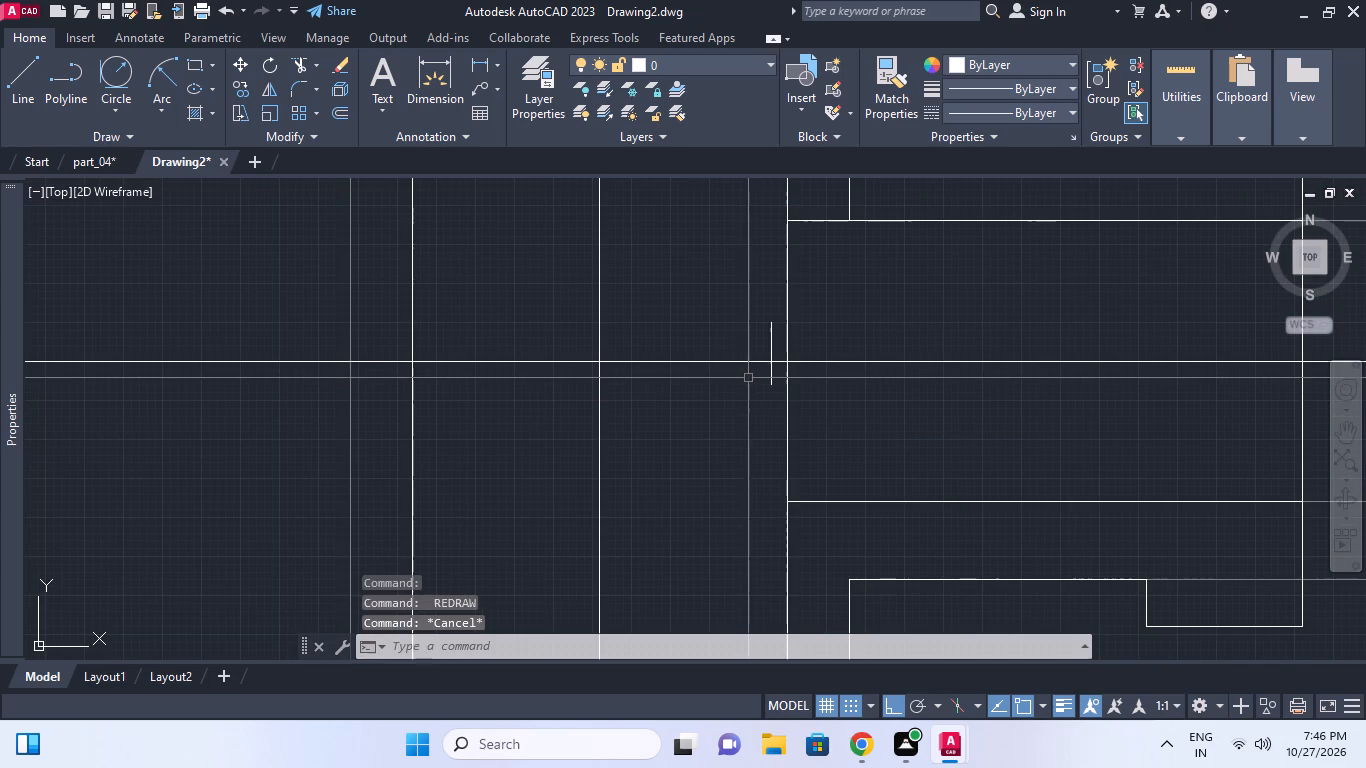
Trim the branch's centre line on the body side of the short vertical line.
{"action": "key", "text": "t"}
{"action": "key", "text": "r"}
{"action": "key", "text": "space"}
{"action": "left_click", "coordinate": [770, 371]}
{"action": "key", "text": "space"}
{"action": "left_click", "coordinate": [743, 380]}
{"action": "left_click", "coordinate": [737, 338]}
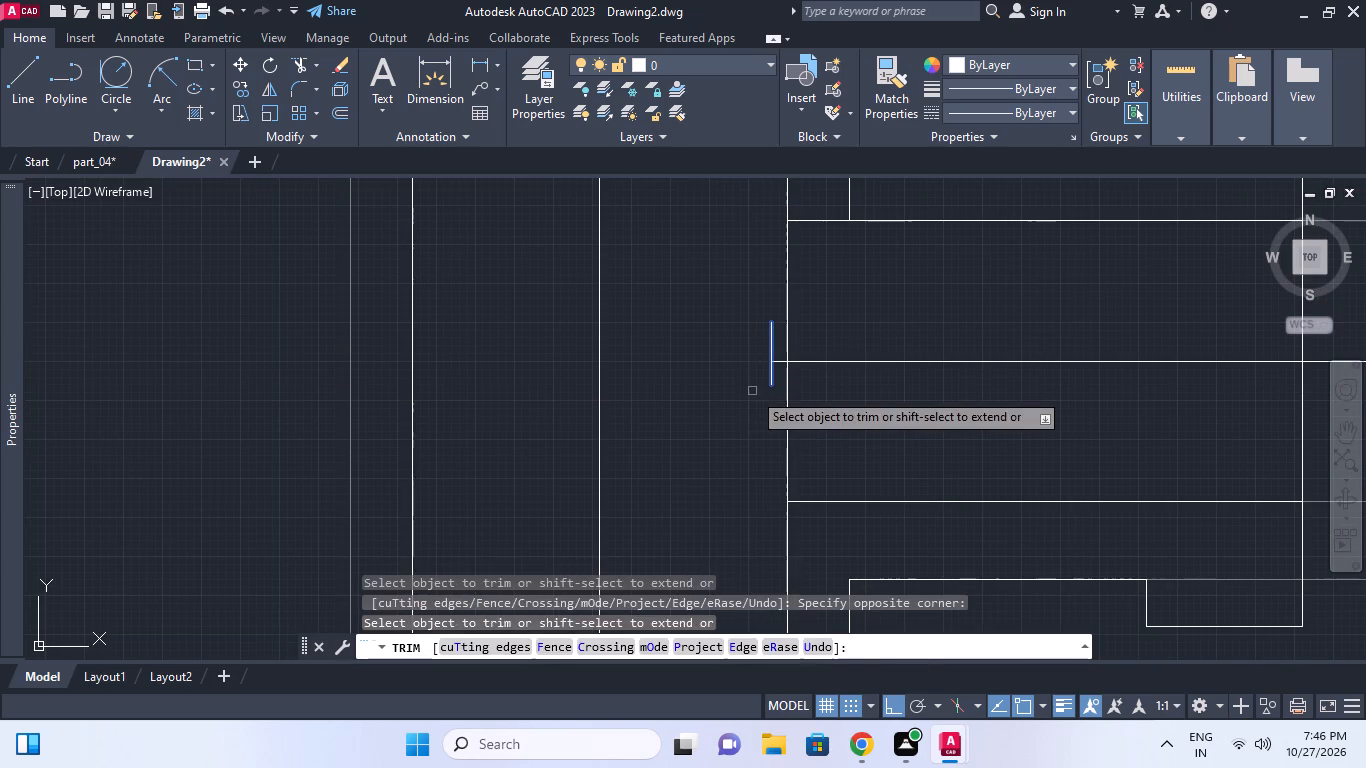
{"action": "key", "text": "Escape"}
Erase the short vertical line used to trim the centre line.
{"action": "left_click", "coordinate": [773, 375]}
{"action": "key", "text": "e"}
{"action": "key", "text": "space"}
{"action": "scroll", "coordinate": [769, 415], "scroll_direction": "down", "scroll_amount": 2}
{"action": "middle_click_drag", "start_coordinate": [766, 415], "coordinate": [628, 416]}
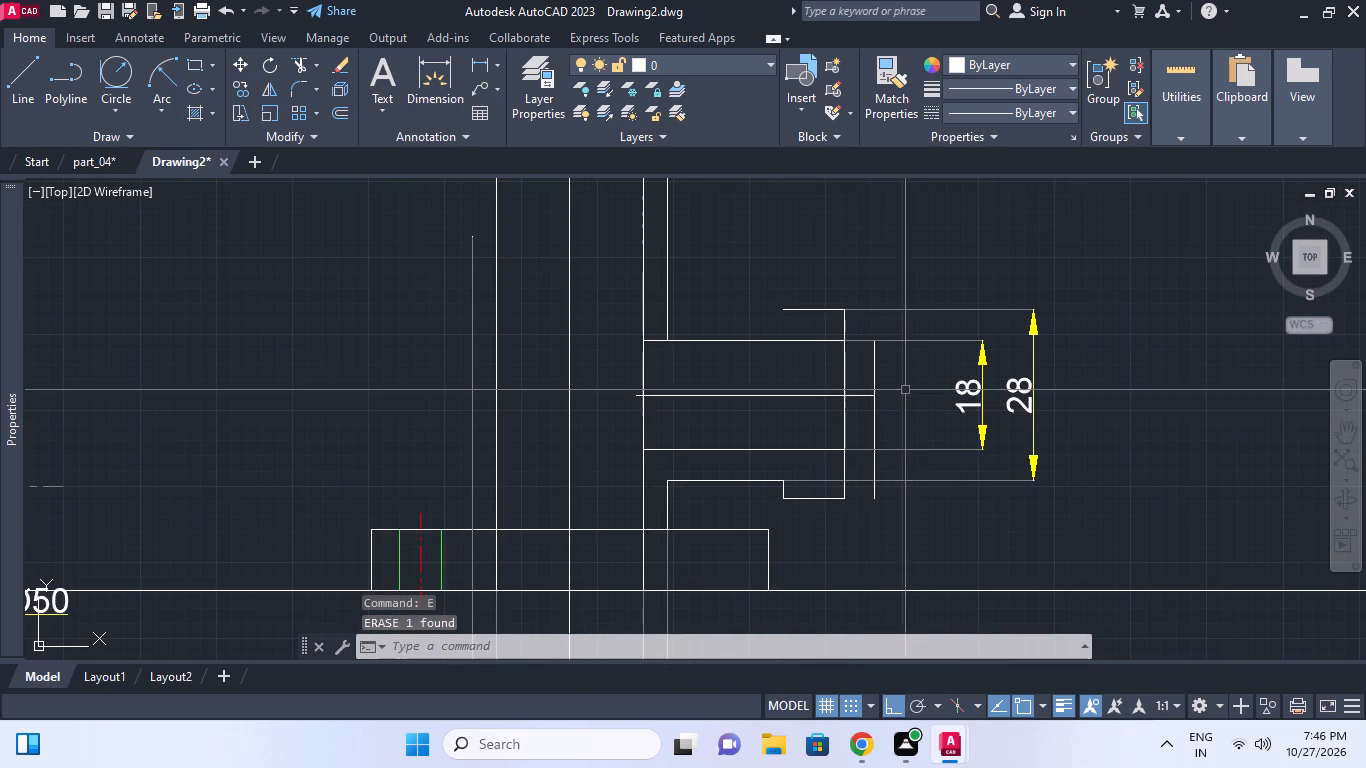
Erase the vertical offset line just beyond the branch's end face.
{"action": "left_click", "coordinate": [877, 369]}
{"action": "key", "text": "e"}
{"action": "key", "text": "space"}
{"action": "left_click", "coordinate": [786, 399]}
{"action": "scroll", "coordinate": [778, 391], "scroll_direction": "down", "scroll_amount": 1}
{"action": "key", "text": "Escape"}
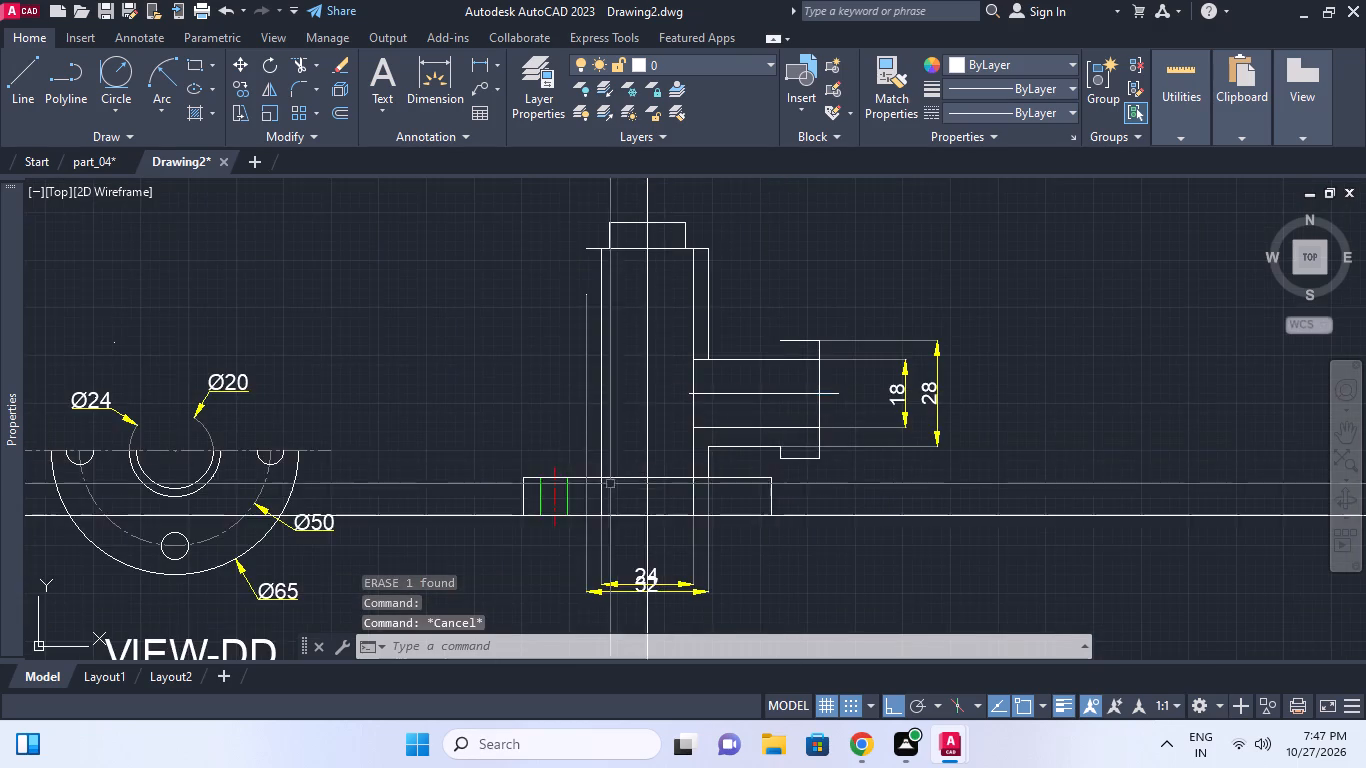
Match the branch's horizontal centre line to the red centre-line properties of the base flange's hole axis.
{"action": "scroll", "coordinate": [538, 517], "scroll_direction": "up", "scroll_amount": 1}
{"action": "left_click", "coordinate": [564, 478]}
{"action": "middle_click_drag", "start_coordinate": [603, 474], "coordinate": [598, 484]}
{"action": "scroll", "coordinate": [600, 483], "scroll_direction": "down", "scroll_amount": 1}
{"action": "key", "text": "m"}
{"action": "key", "text": "a"}
{"action": "key", "text": "space"}
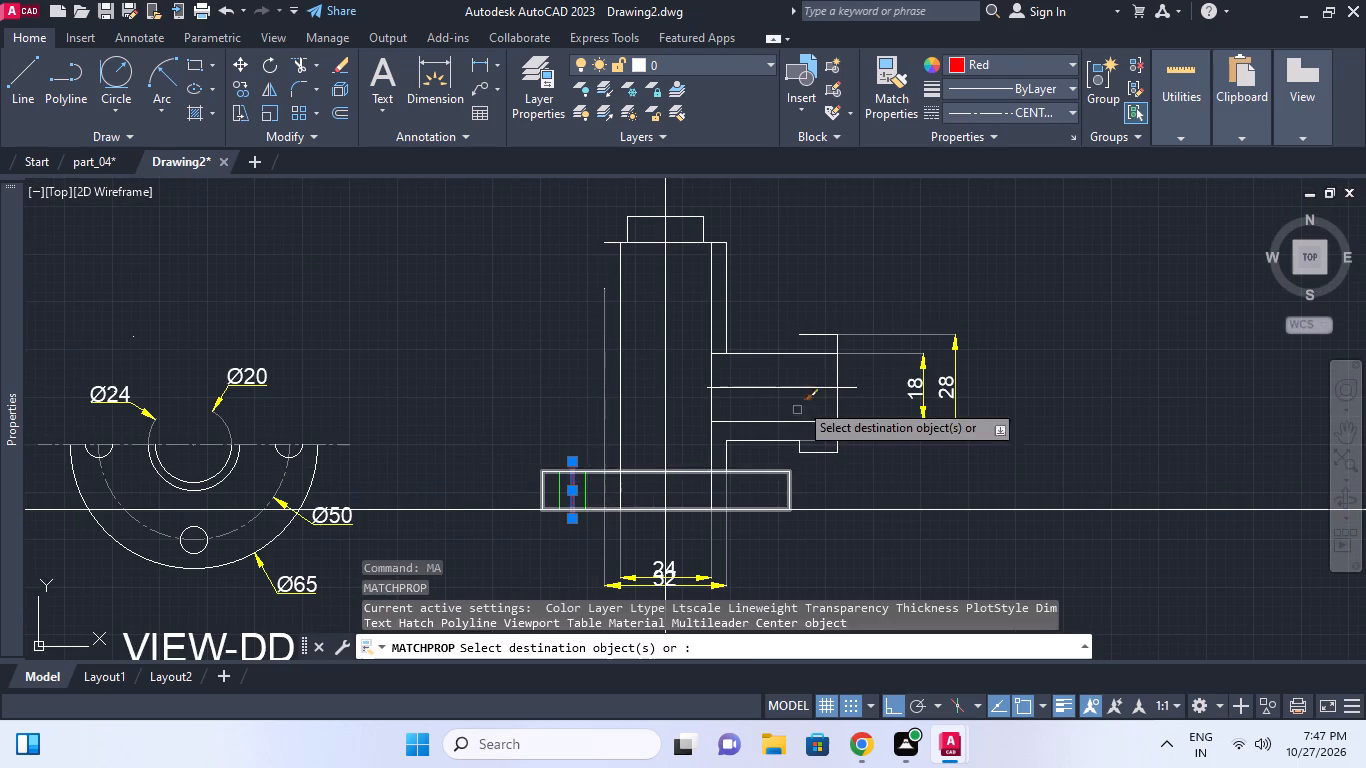
{"action": "left_click", "coordinate": [829, 392]}
{"action": "key", "text": "Escape"}
{"action": "middle_click", "coordinate": [750, 406]}
{"action": "scroll", "coordinate": [782, 406], "scroll_direction": "up", "scroll_amount": 1}
{"action": "middle_click_drag", "start_coordinate": [854, 369], "coordinate": [851, 383]}
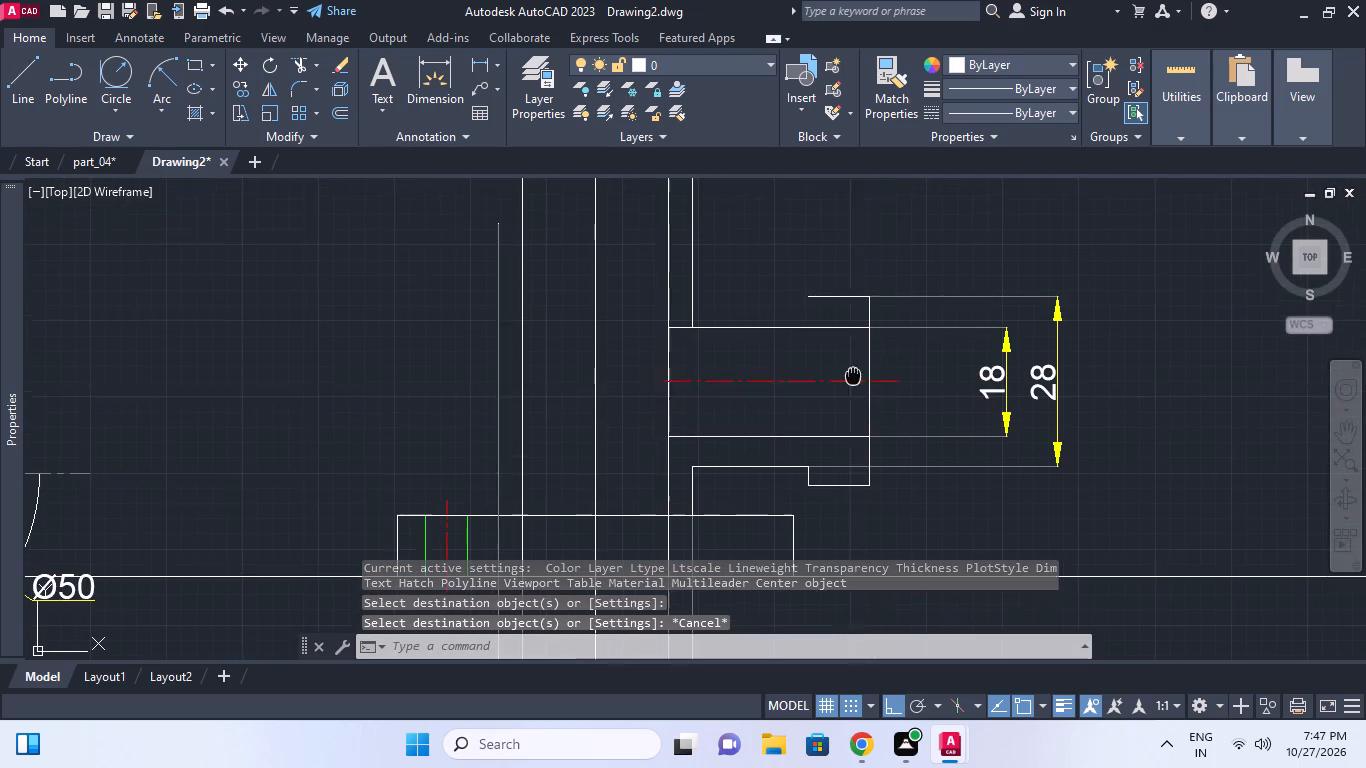
{"action": "middle_click_drag", "start_coordinate": [851, 383], "coordinate": [848, 399]}
{"action": "scroll", "coordinate": [840, 422], "scroll_direction": "down", "scroll_amount": 1}
{"action": "middle_click_drag", "start_coordinate": [860, 412], "coordinate": [849, 401]}
{"action": "middle_click_drag", "start_coordinate": [702, 415], "coordinate": [817, 416]}
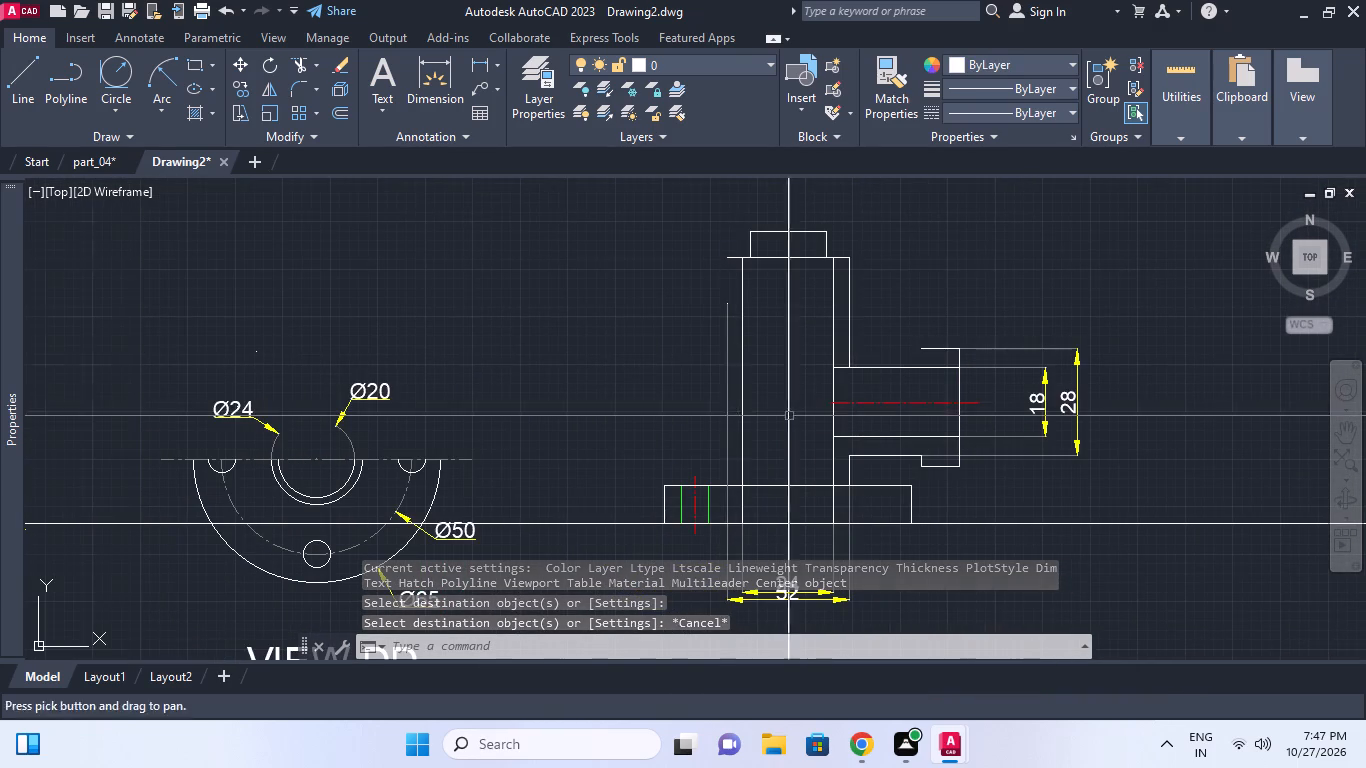
Stretch the upper end of the body's left outer wall line up to the body's top edge.
{"action": "left_click", "coordinate": [736, 384]}
{"action": "left_click", "coordinate": [726, 357]}
{"action": "left_click", "coordinate": [726, 306]}
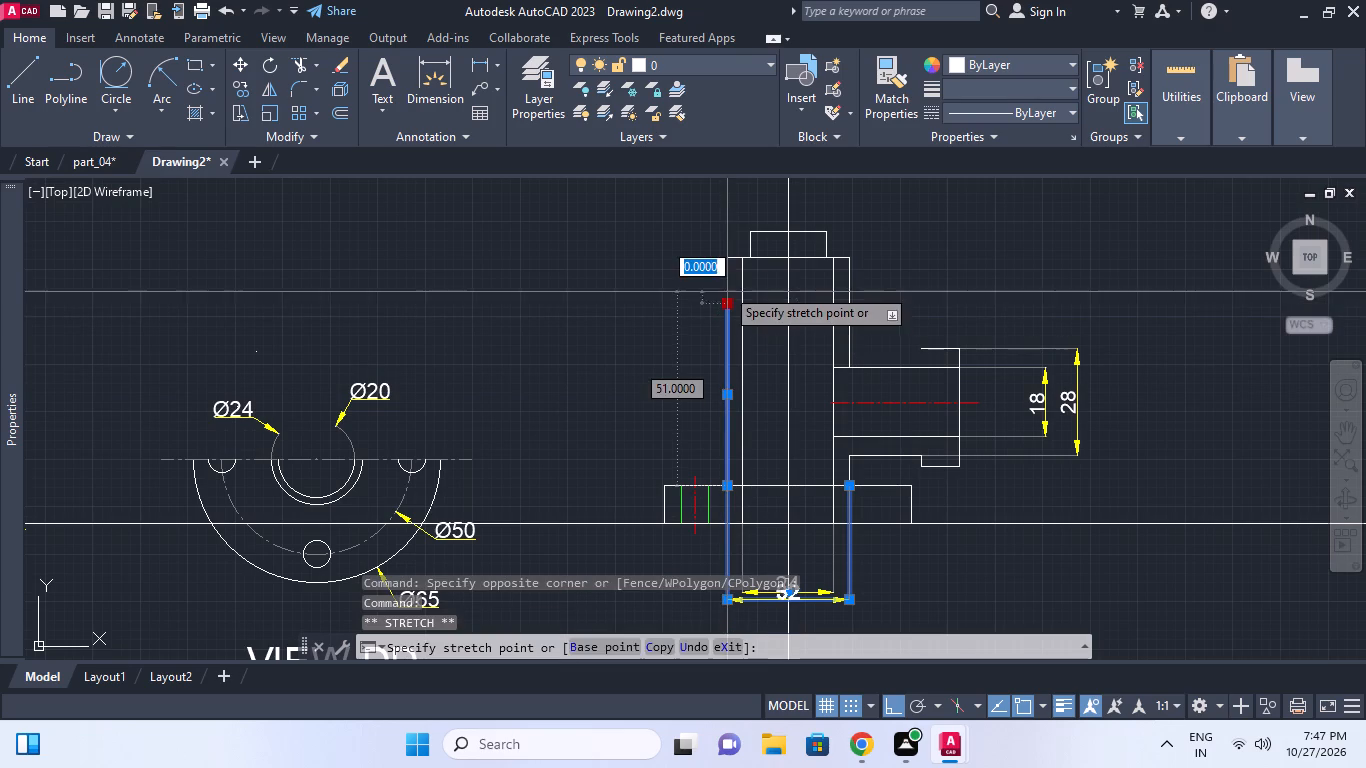
{"action": "left_click", "coordinate": [721, 253]}
{"action": "middle_click_drag", "start_coordinate": [780, 356], "coordinate": [787, 315]}
{"action": "scroll", "coordinate": [792, 290], "scroll_direction": "down", "scroll_amount": 1}
{"action": "key", "text": "Escape"}
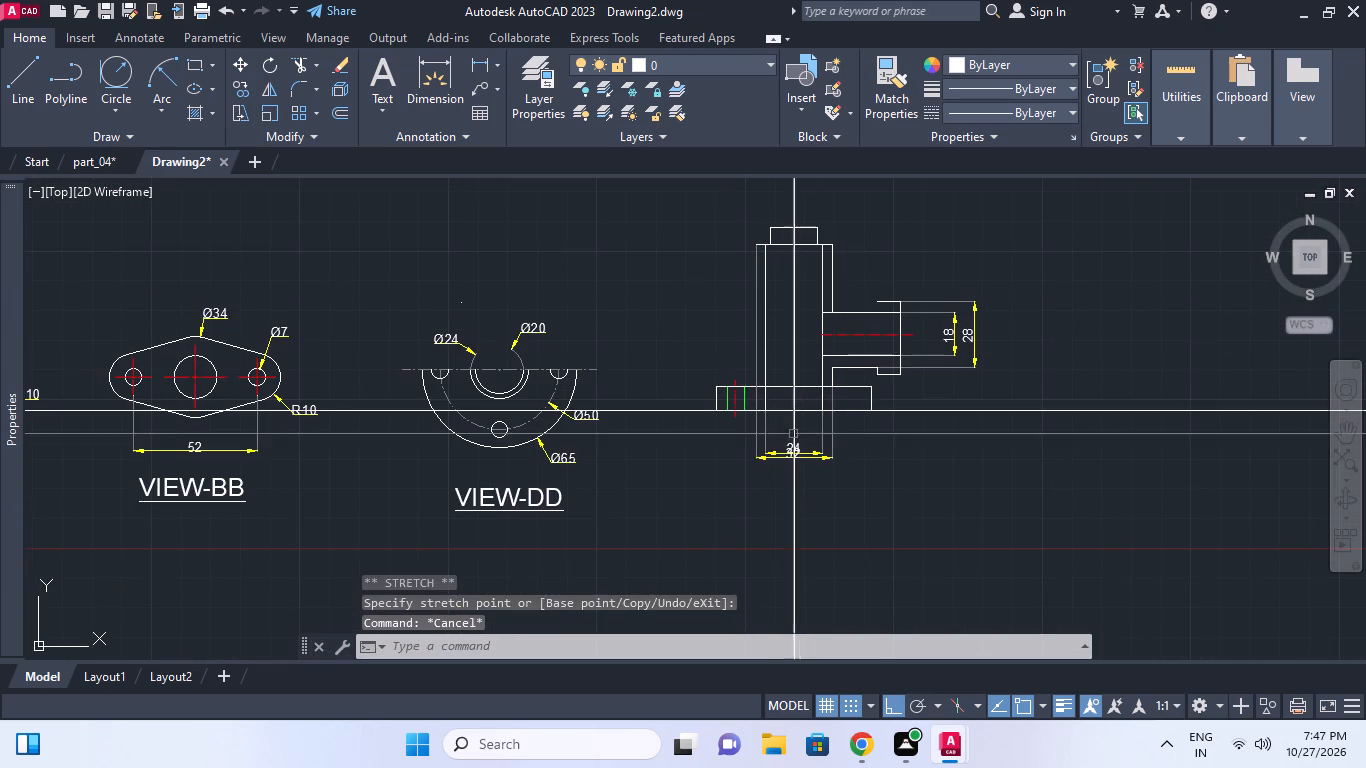
Move the 32 dimension line lower, clear of the 24 dimension beneath the front view.
{"action": "left_click", "coordinate": [765, 463]}
{"action": "left_click", "coordinate": [754, 465]}
{"action": "left_click", "coordinate": [754, 462]}
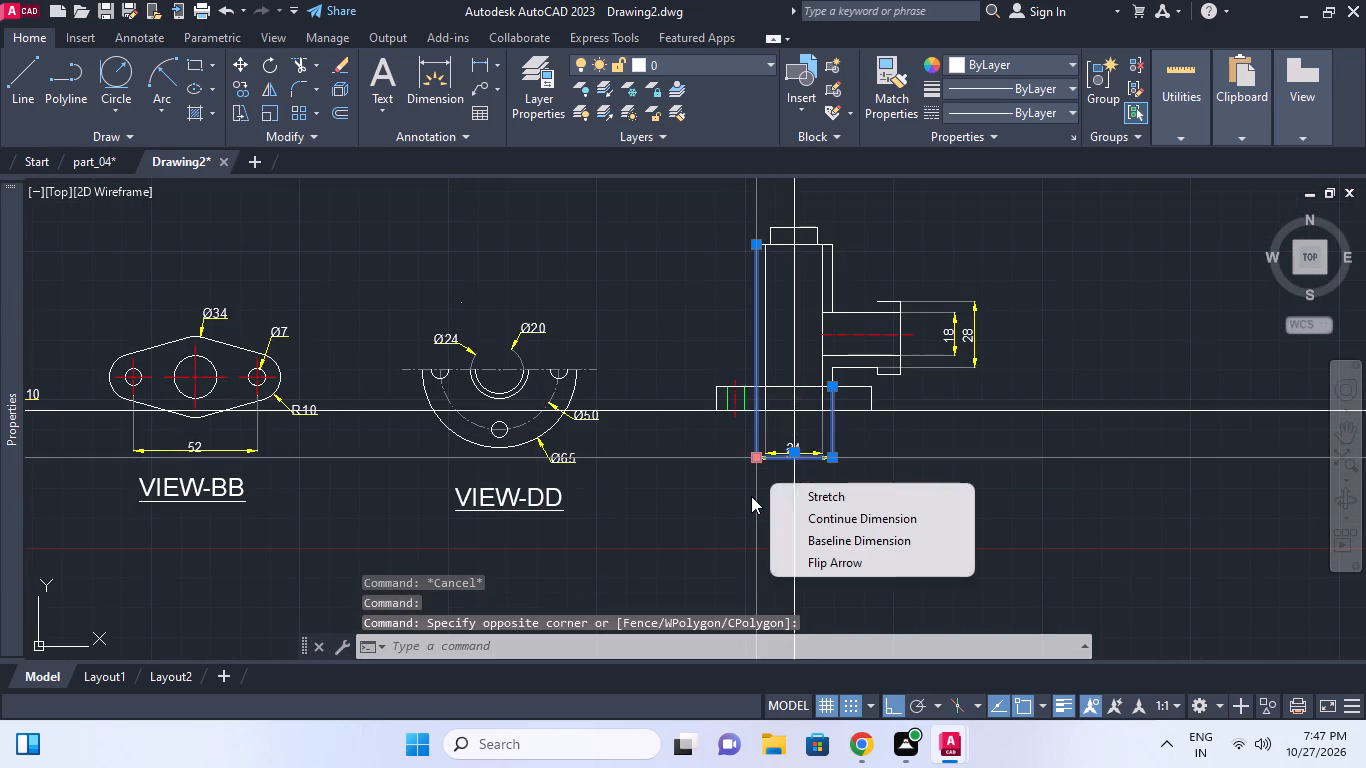
{"action": "scroll", "coordinate": [754, 471], "scroll_direction": "up", "scroll_amount": 2}
{"action": "key", "text": "Escape"}
{"action": "scroll", "coordinate": [754, 462], "scroll_direction": "up", "scroll_amount": 3}
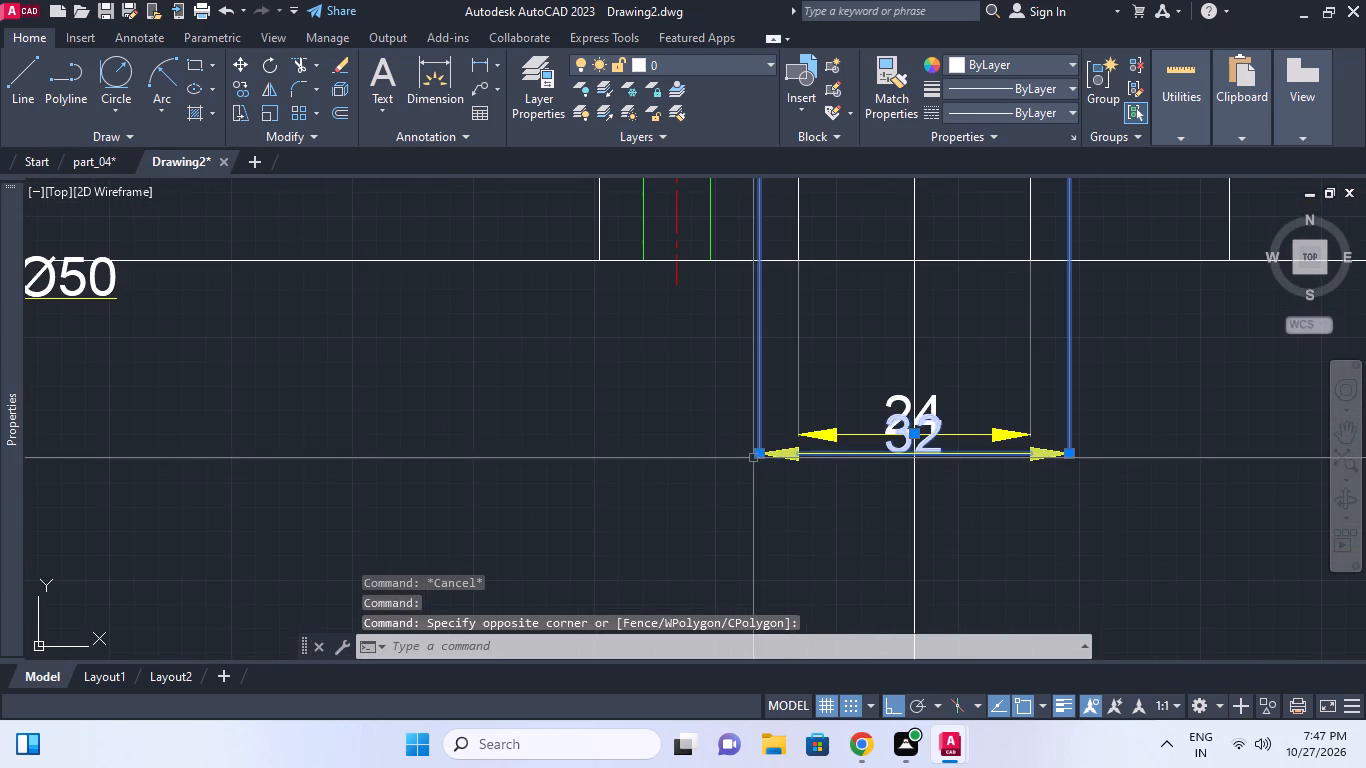
{"action": "left_click", "coordinate": [754, 457]}
{"action": "left_click", "coordinate": [754, 507]}
{"action": "scroll", "coordinate": [802, 422], "scroll_direction": "down", "scroll_amount": 2}
{"action": "middle_click_drag", "start_coordinate": [802, 429], "coordinate": [803, 470]}
{"action": "middle_click_drag", "start_coordinate": [788, 401], "coordinate": [788, 495]}
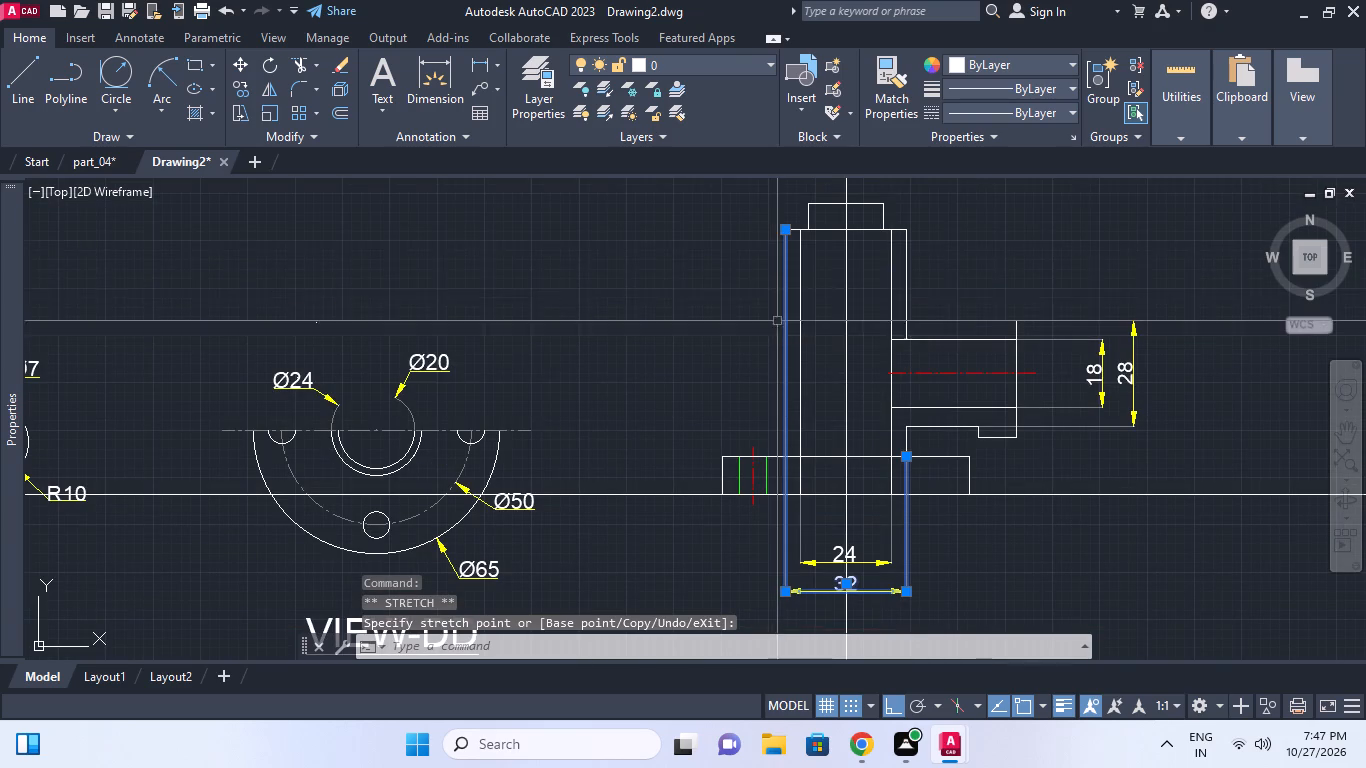
Pull the 32 dimension's left extension origin down the outer wall to the base flange's top edge.
{"action": "left_click", "coordinate": [787, 232]}
{"action": "left_click", "coordinate": [792, 383]}
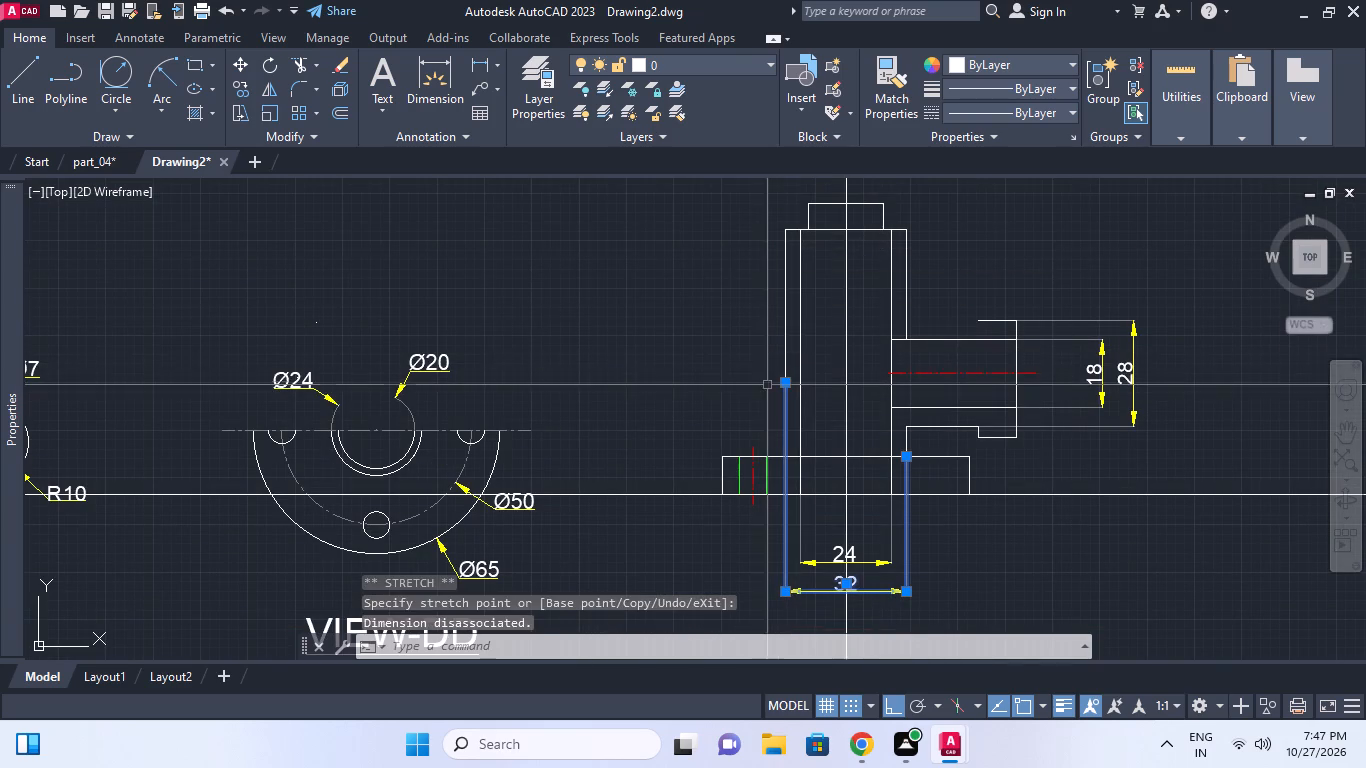
{"action": "left_click", "coordinate": [782, 384]}
{"action": "left_click", "coordinate": [784, 459]}
{"action": "key", "text": "Escape"}
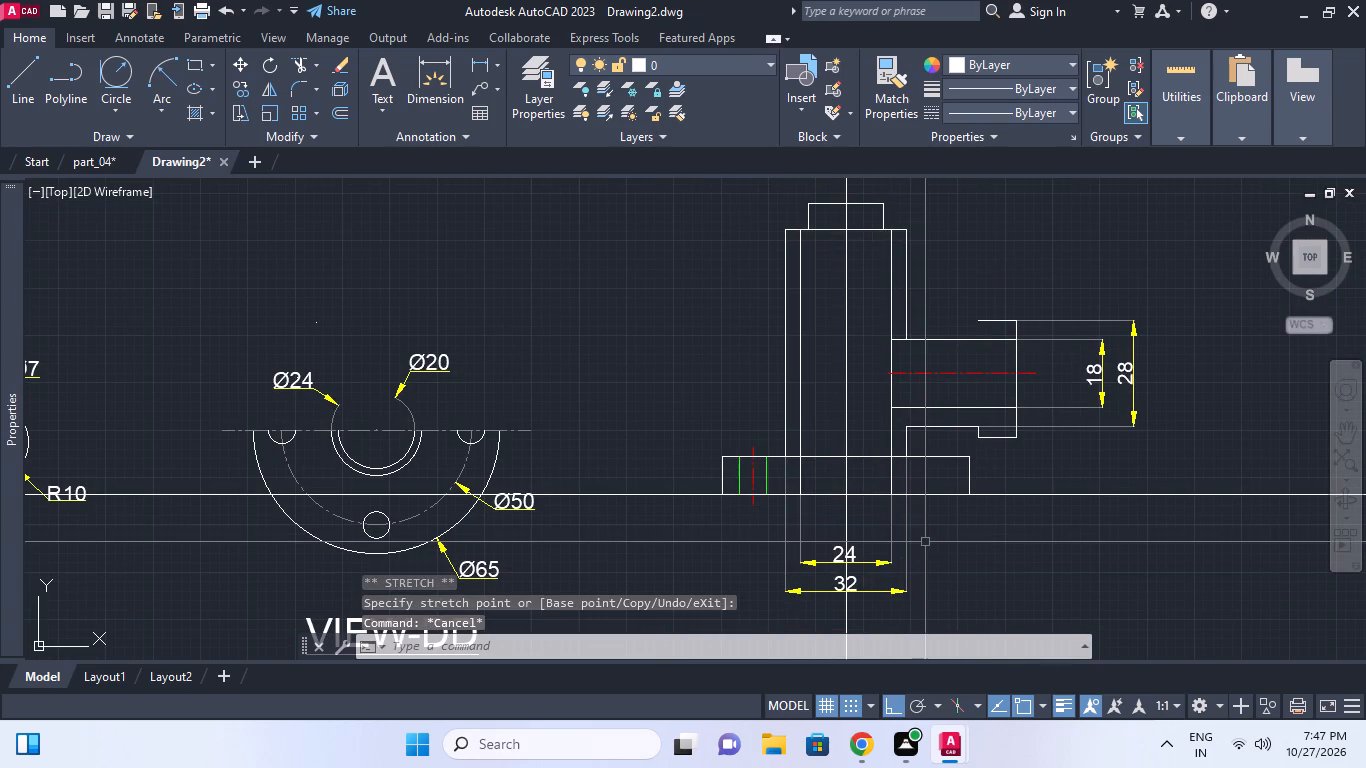
Change the colour of the vertical construction line through the body's axis to grey.
{"action": "scroll", "coordinate": [940, 534], "scroll_direction": "down", "scroll_amount": 1}
{"action": "middle_click_drag", "start_coordinate": [940, 534], "coordinate": [902, 550]}
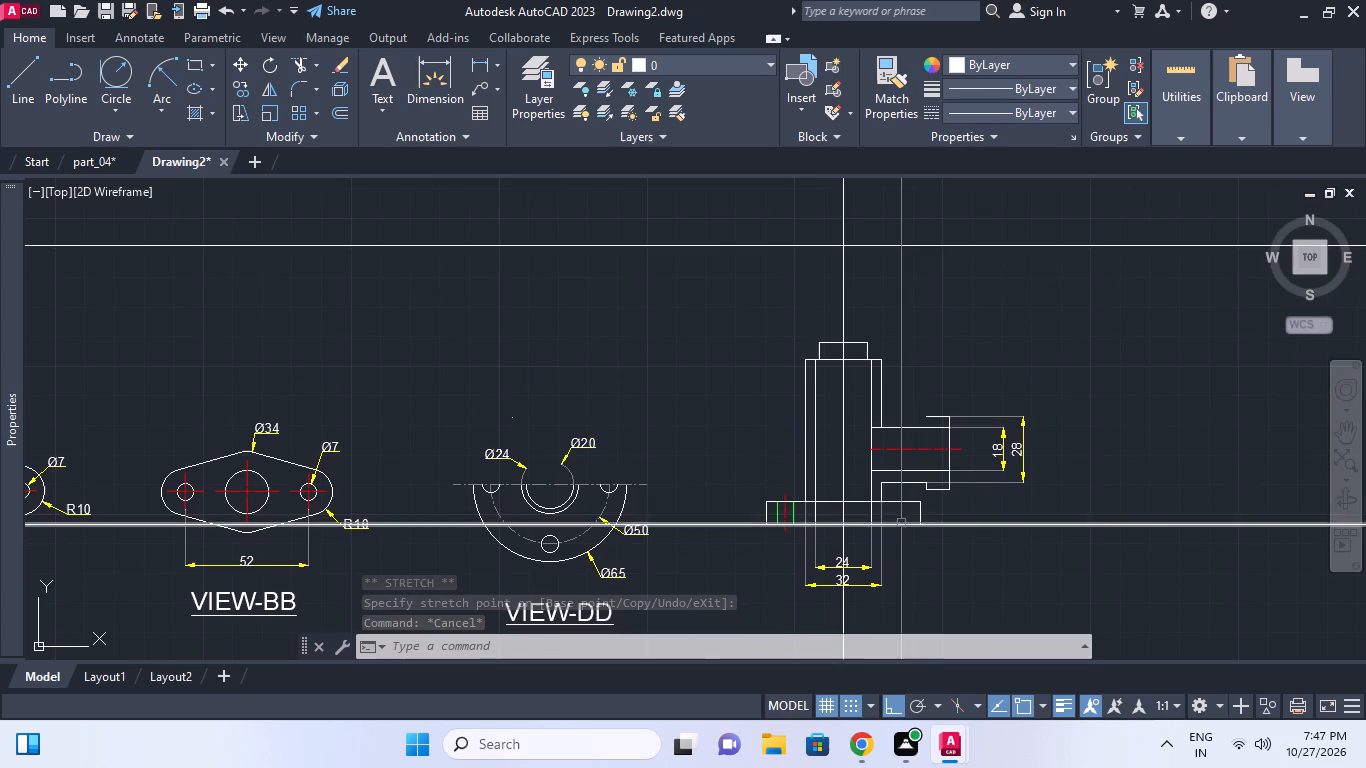
{"action": "middle_click_drag", "start_coordinate": [964, 481], "coordinate": [906, 483]}
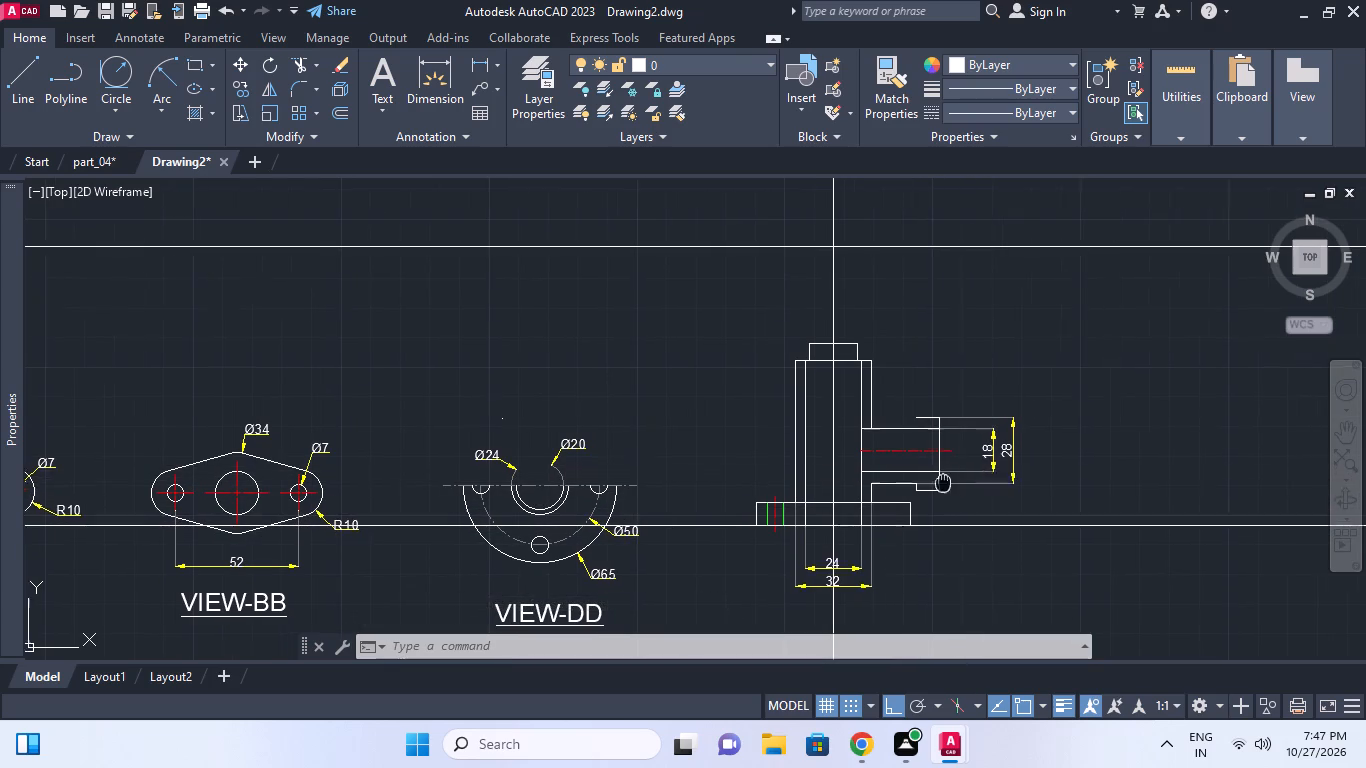
{"action": "middle_click_drag", "start_coordinate": [906, 483], "coordinate": [847, 480]}
{"action": "left_click", "coordinate": [757, 300]}
{"action": "left_click", "coordinate": [600, 292]}
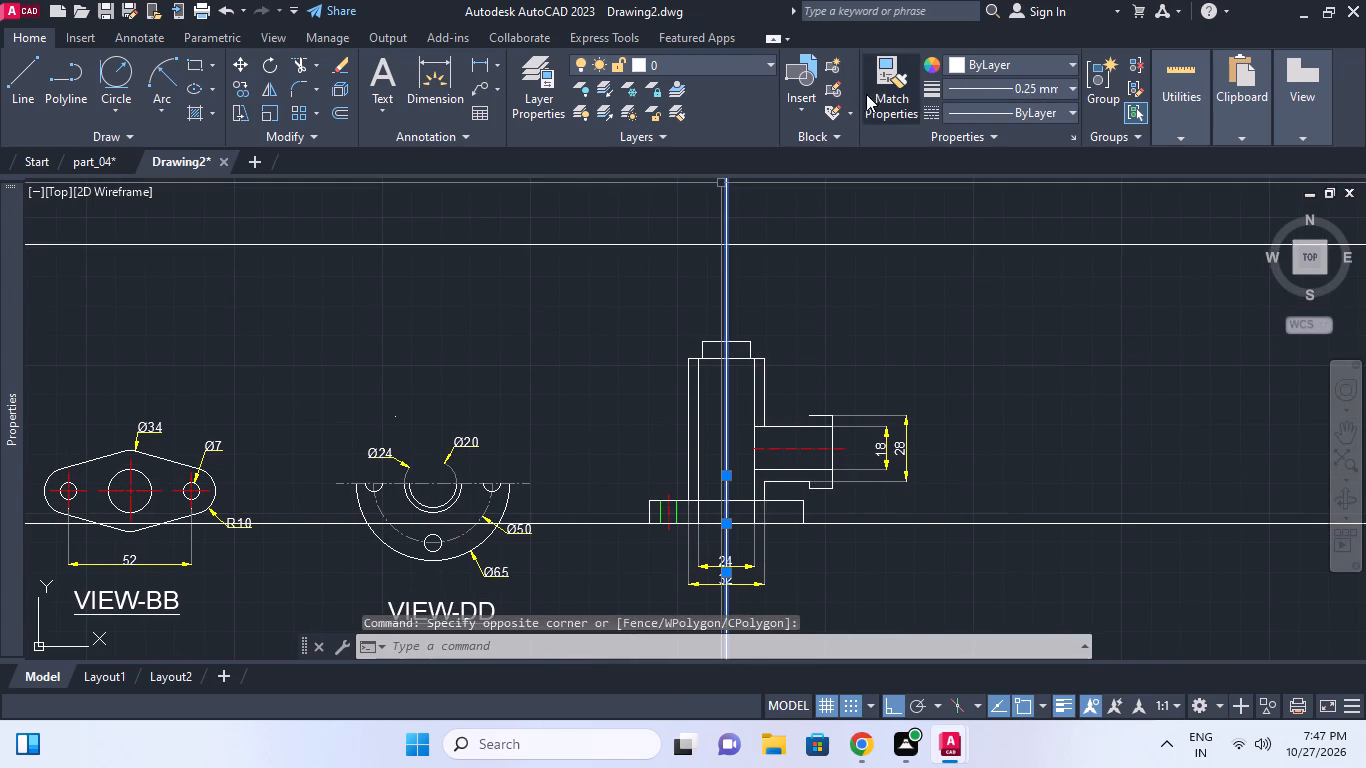
{"action": "left_click", "coordinate": [981, 69]}
{"action": "left_click", "coordinate": [1093, 265]}
{"action": "key", "text": "Escape"}
Examine the front view together with the neighbouring views and the upper horizontal construction line.
{"action": "middle_click_drag", "start_coordinate": [872, 356], "coordinate": [869, 355]}
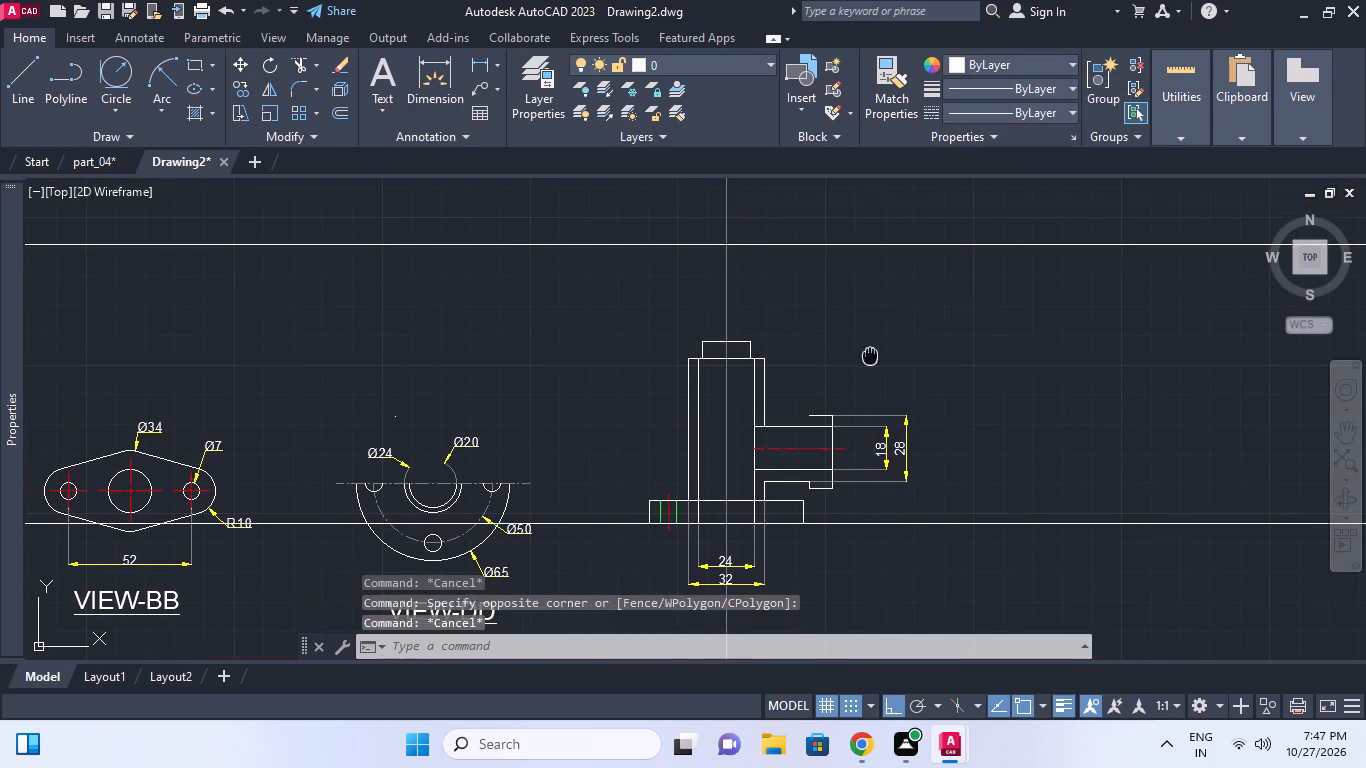
{"action": "middle_click_drag", "start_coordinate": [869, 355], "coordinate": [865, 340]}
{"action": "middle_click_drag", "start_coordinate": [715, 384], "coordinate": [735, 309]}
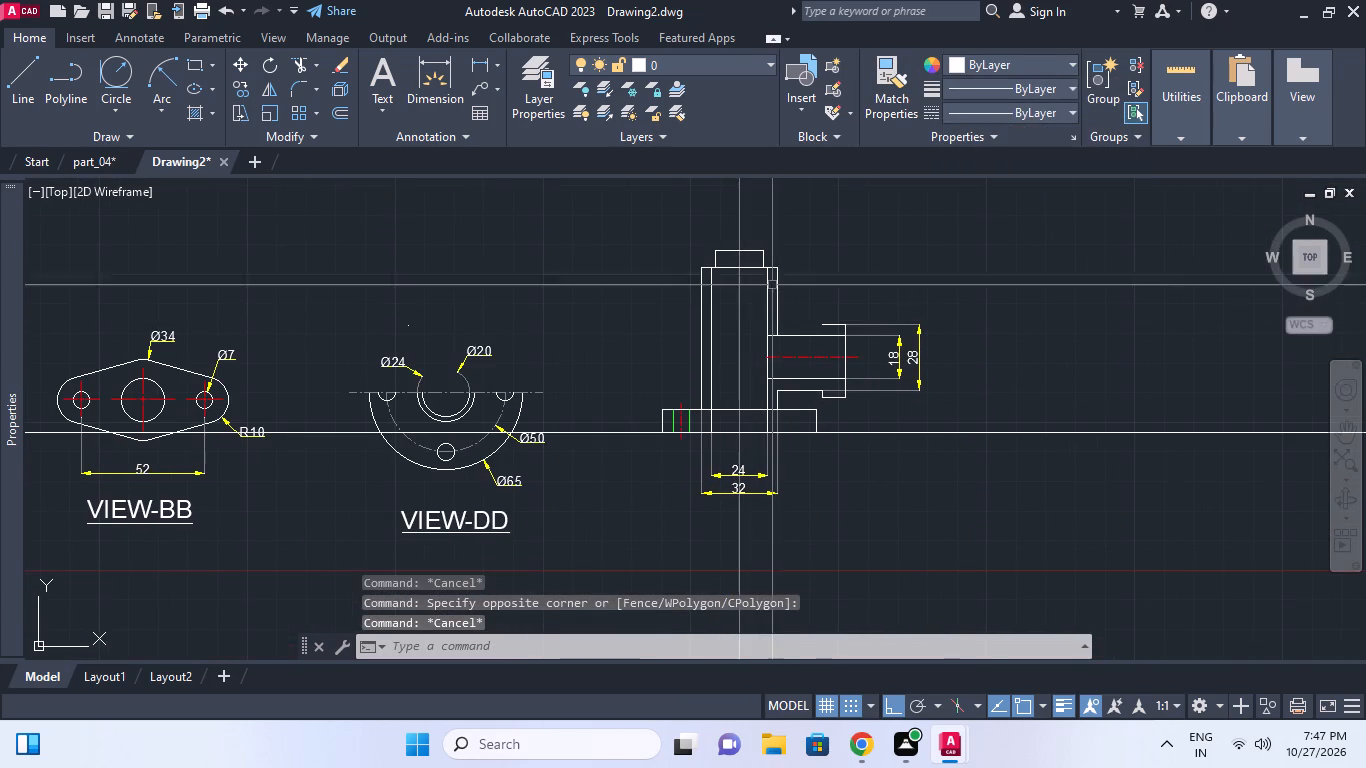
{"action": "middle_click_drag", "start_coordinate": [770, 292], "coordinate": [763, 330]}
{"action": "scroll", "coordinate": [696, 290], "scroll_direction": "up", "scroll_amount": 1}
{"action": "middle_click_drag", "start_coordinate": [696, 295], "coordinate": [695, 305]}
{"action": "middle_click_drag", "start_coordinate": [694, 306], "coordinate": [760, 306]}
{"action": "middle_click_drag", "start_coordinate": [756, 282], "coordinate": [751, 344]}
{"action": "scroll", "coordinate": [756, 282], "scroll_direction": "down", "scroll_amount": 2}
{"action": "middle_click_drag", "start_coordinate": [769, 310], "coordinate": [769, 366]}
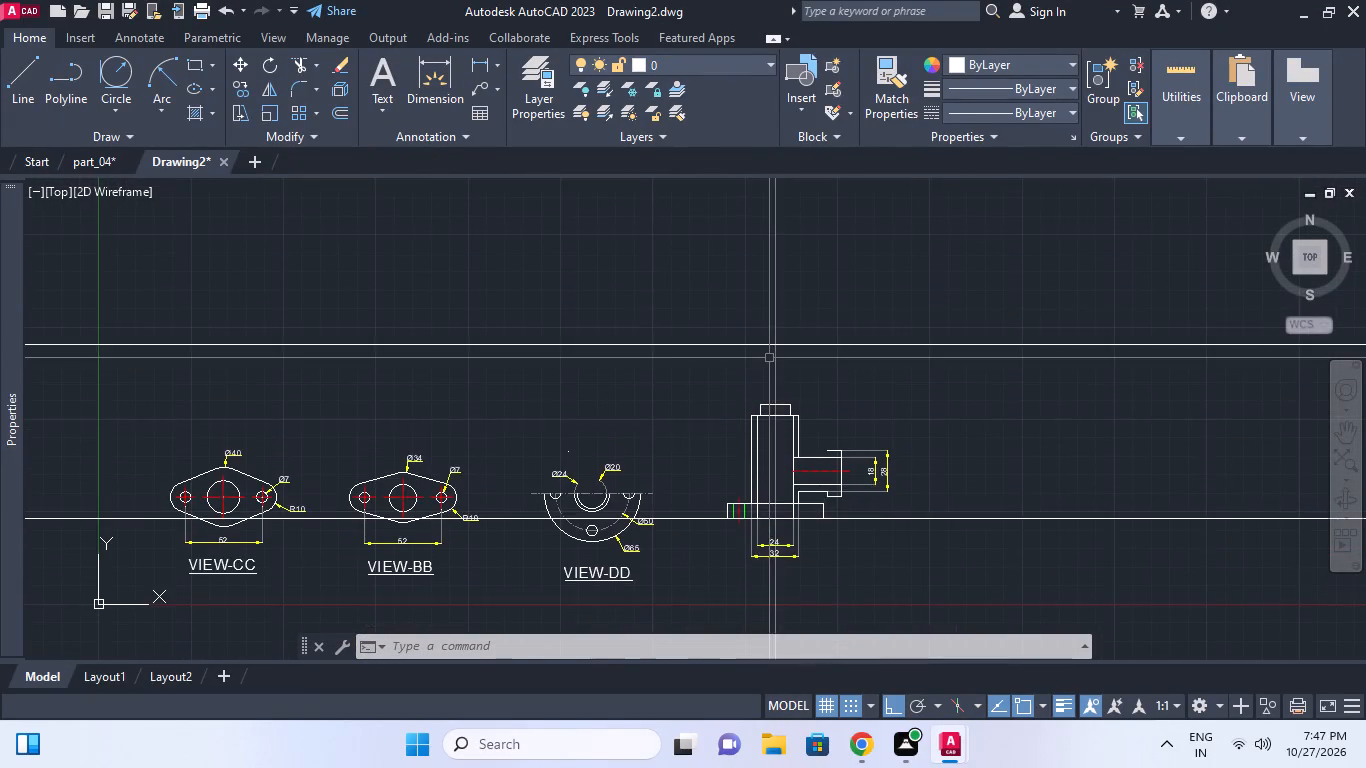
{"action": "middle_click_drag", "start_coordinate": [769, 376], "coordinate": [773, 407]}
{"action": "scroll", "coordinate": [769, 376], "scroll_direction": "down", "scroll_amount": 1}
{"action": "middle_click_drag", "start_coordinate": [830, 407], "coordinate": [843, 329]}
{"action": "middle_click_drag", "start_coordinate": [903, 385], "coordinate": [865, 385]}
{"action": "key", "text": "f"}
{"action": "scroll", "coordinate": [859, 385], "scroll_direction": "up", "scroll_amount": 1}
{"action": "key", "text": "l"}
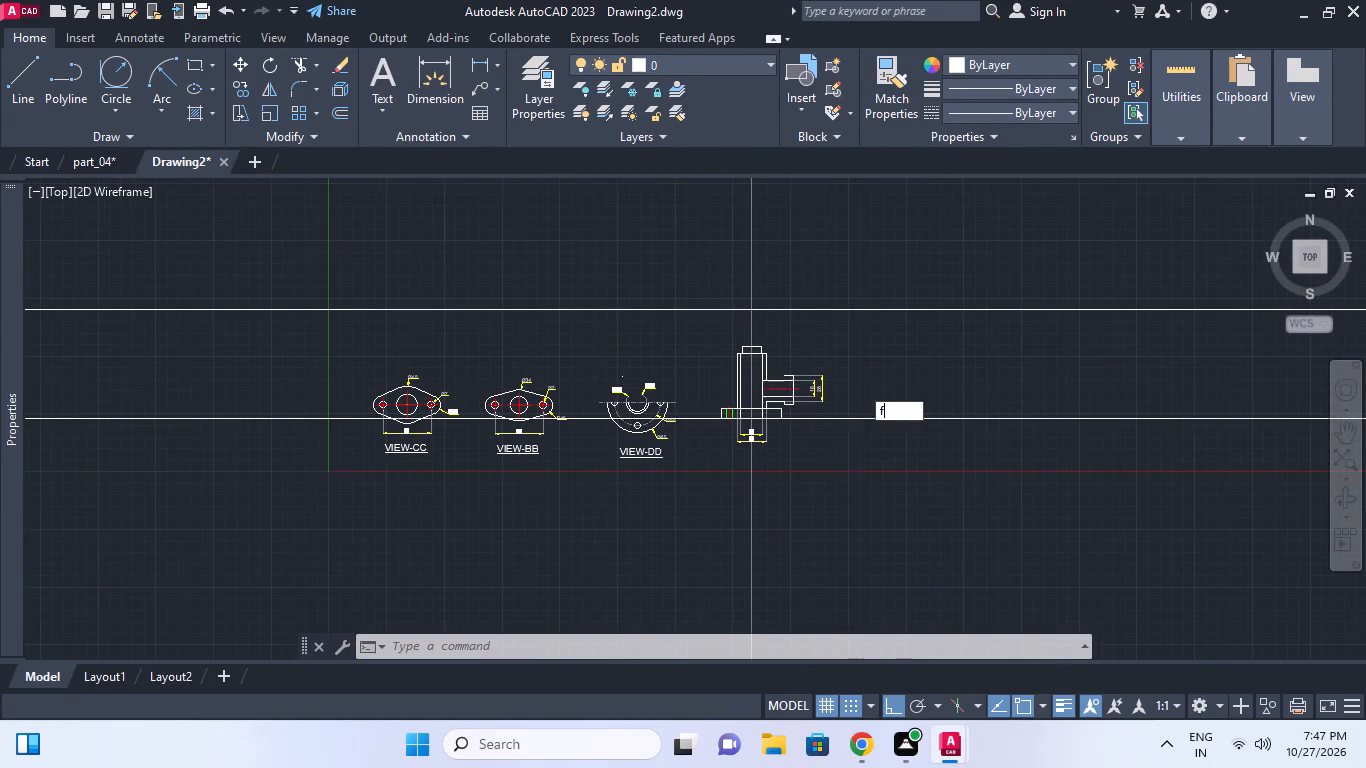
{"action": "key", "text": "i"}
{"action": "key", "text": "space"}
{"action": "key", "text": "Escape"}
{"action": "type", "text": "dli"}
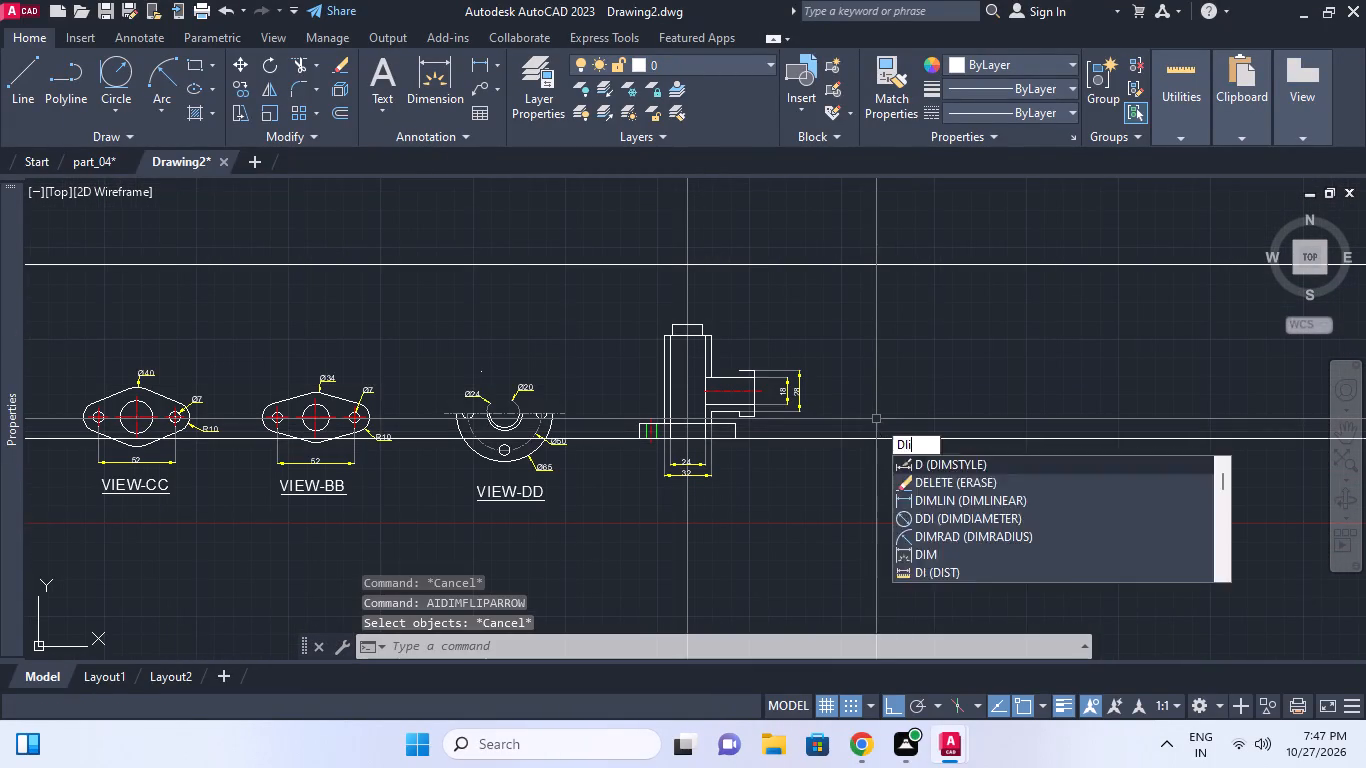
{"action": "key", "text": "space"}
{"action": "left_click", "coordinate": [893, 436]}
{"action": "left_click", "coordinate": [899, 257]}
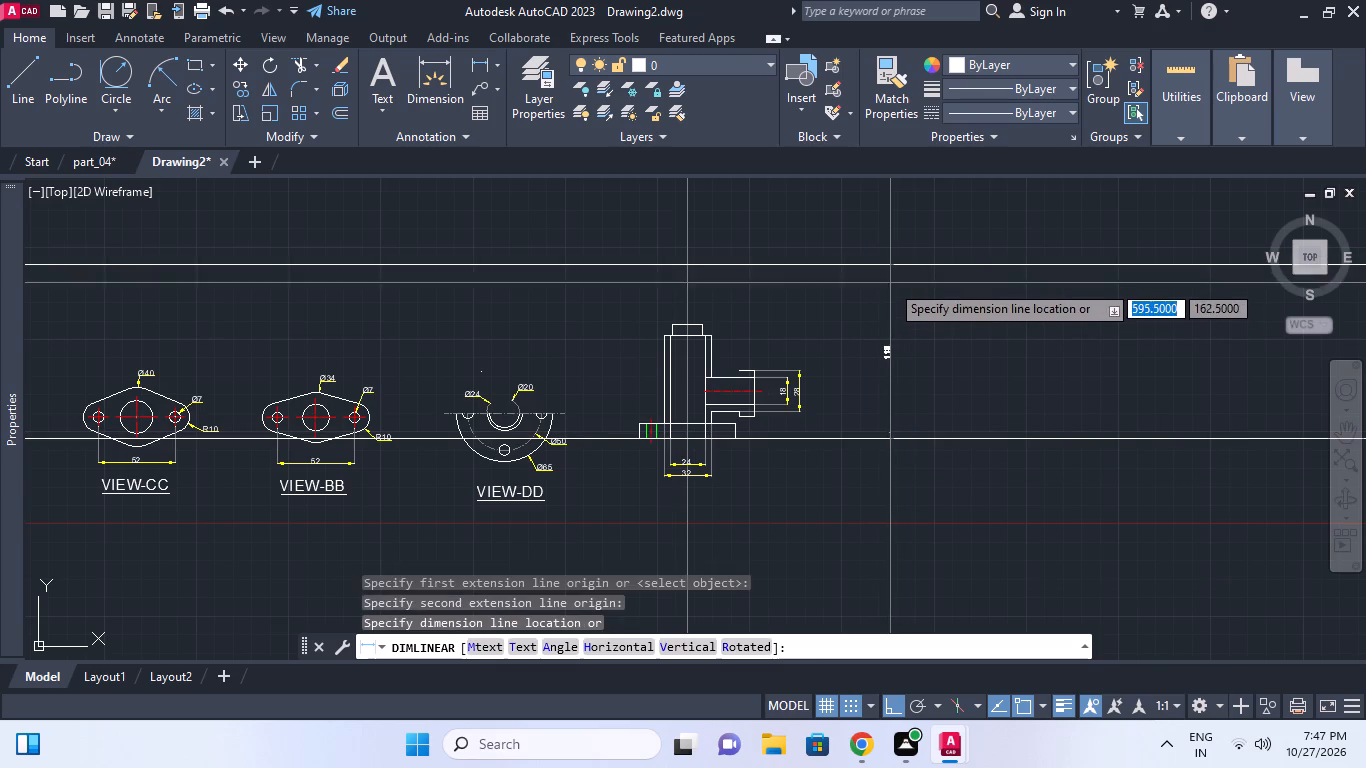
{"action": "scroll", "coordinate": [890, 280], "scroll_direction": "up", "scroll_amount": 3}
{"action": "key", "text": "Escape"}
Add a vertical linear dimension between the upper and lower horizontal construction lines, placed beyond the branch.
{"action": "key", "text": "space"}
{"action": "left_click", "coordinate": [943, 217]}
{"action": "scroll", "coordinate": [909, 279], "scroll_direction": "down", "scroll_amount": 3}
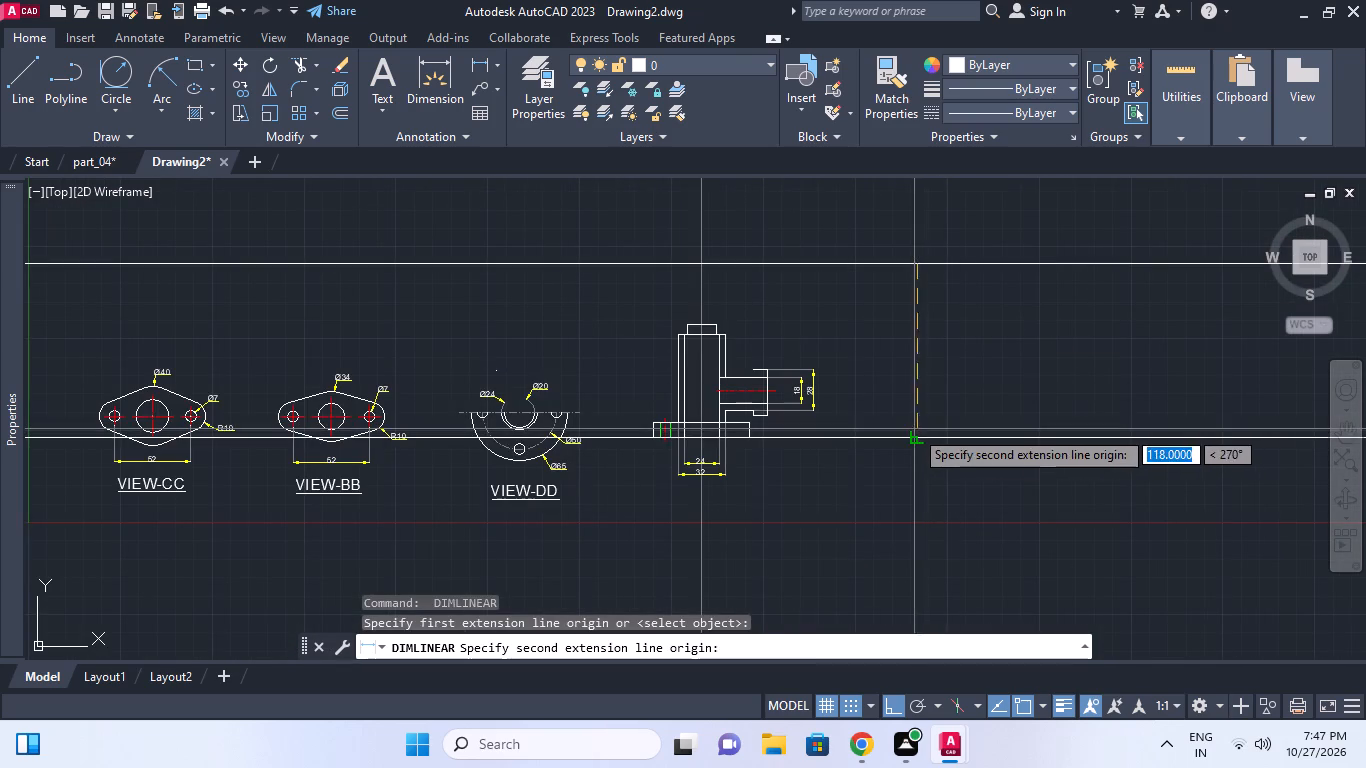
{"action": "left_click", "coordinate": [917, 435]}
{"action": "left_click", "coordinate": [931, 408]}
Add a vertical linear dimension from the body's top edge to the base line, between the 28 and 118 dimensions.
{"action": "scroll", "coordinate": [936, 382], "scroll_direction": "up", "scroll_amount": 1}
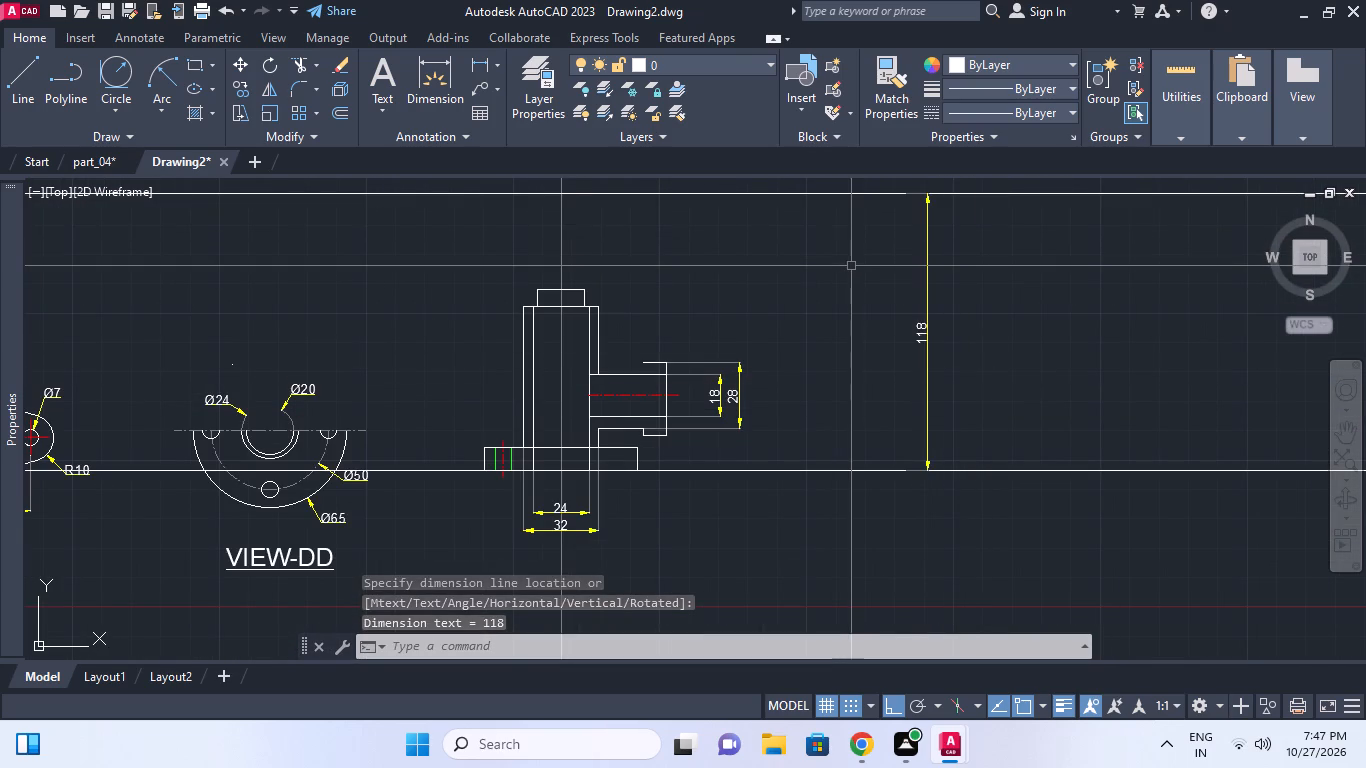
{"action": "middle_click_drag", "start_coordinate": [899, 321], "coordinate": [901, 311]}
{"action": "key", "text": "space"}
{"action": "scroll", "coordinate": [601, 272], "scroll_direction": "up", "scroll_amount": 1}
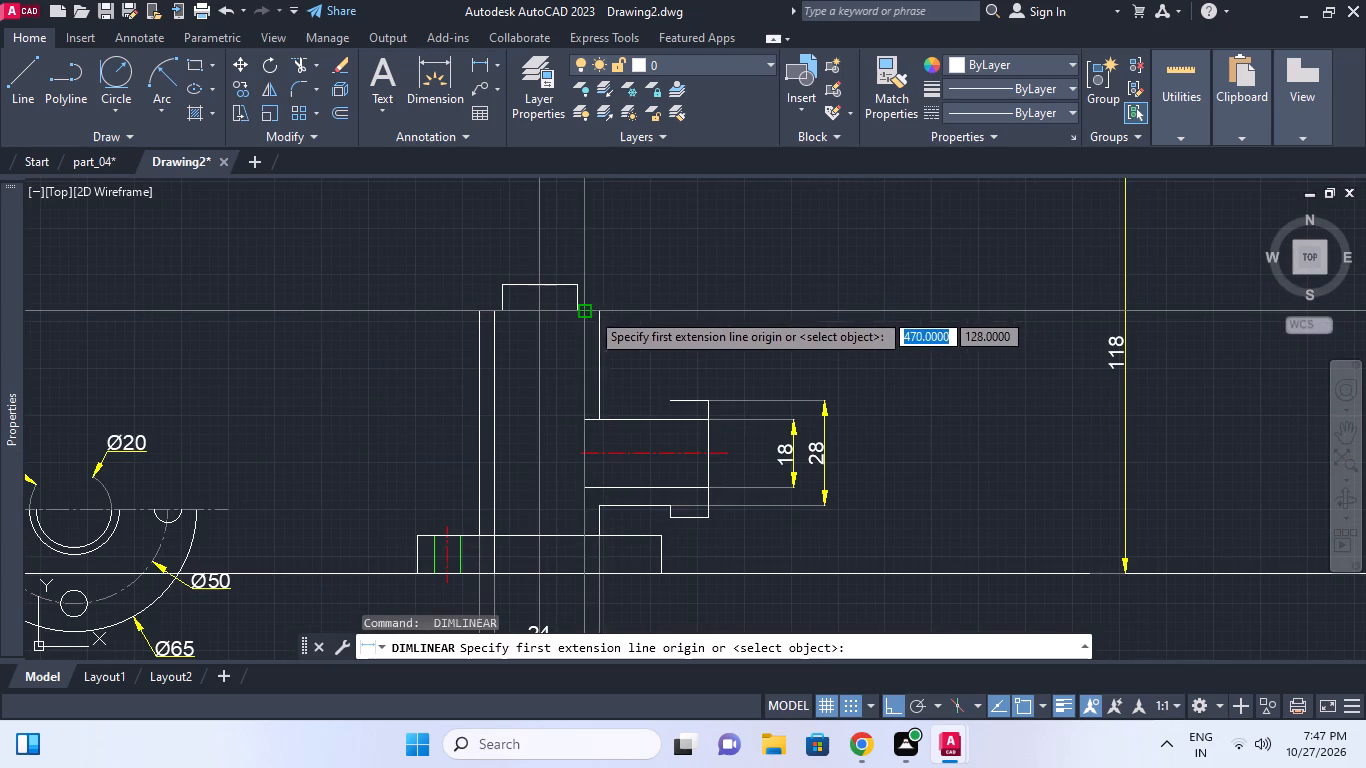
{"action": "left_click", "coordinate": [599, 311]}
{"action": "left_click", "coordinate": [719, 579]}
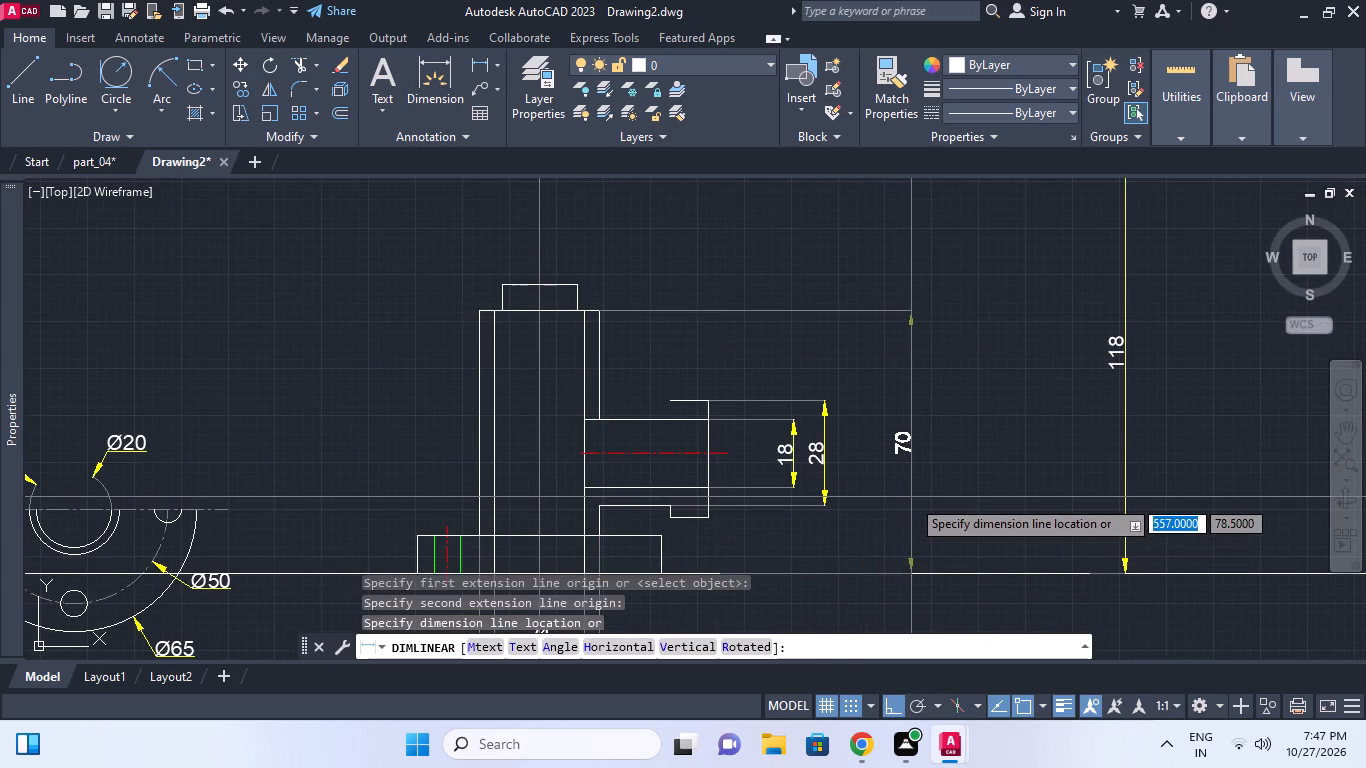
{"action": "left_click", "coordinate": [920, 496]}
{"action": "middle_click_drag", "start_coordinate": [941, 440], "coordinate": [940, 471]}
Add a vertical linear dimension from the upper construction line to the top of the narrow collar, aligned with the 70 dimension.
{"action": "key", "text": "space"}
{"action": "middle_click_drag", "start_coordinate": [875, 350], "coordinate": [873, 428]}
{"action": "scroll", "coordinate": [974, 388], "scroll_direction": "down", "scroll_amount": 1}
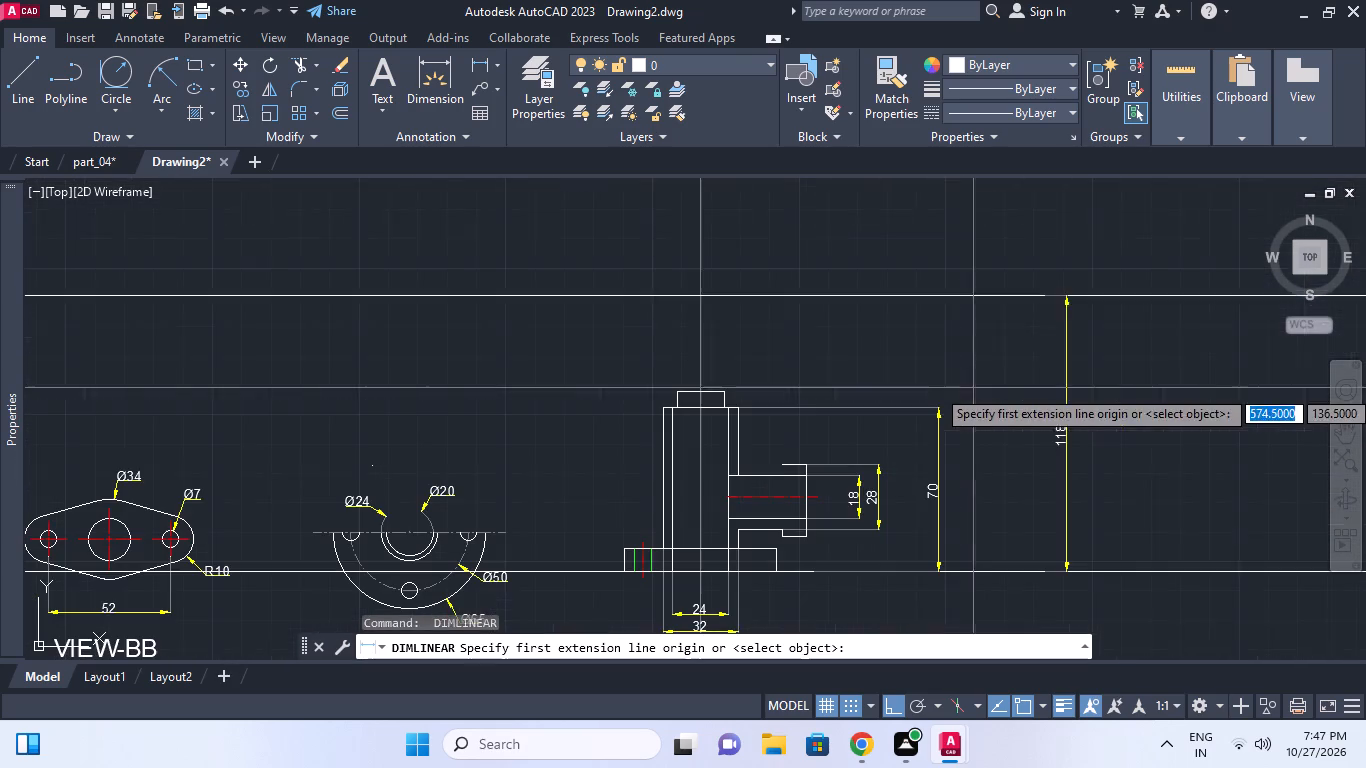
{"action": "left_click", "coordinate": [922, 295]}
{"action": "left_click", "coordinate": [727, 390]}
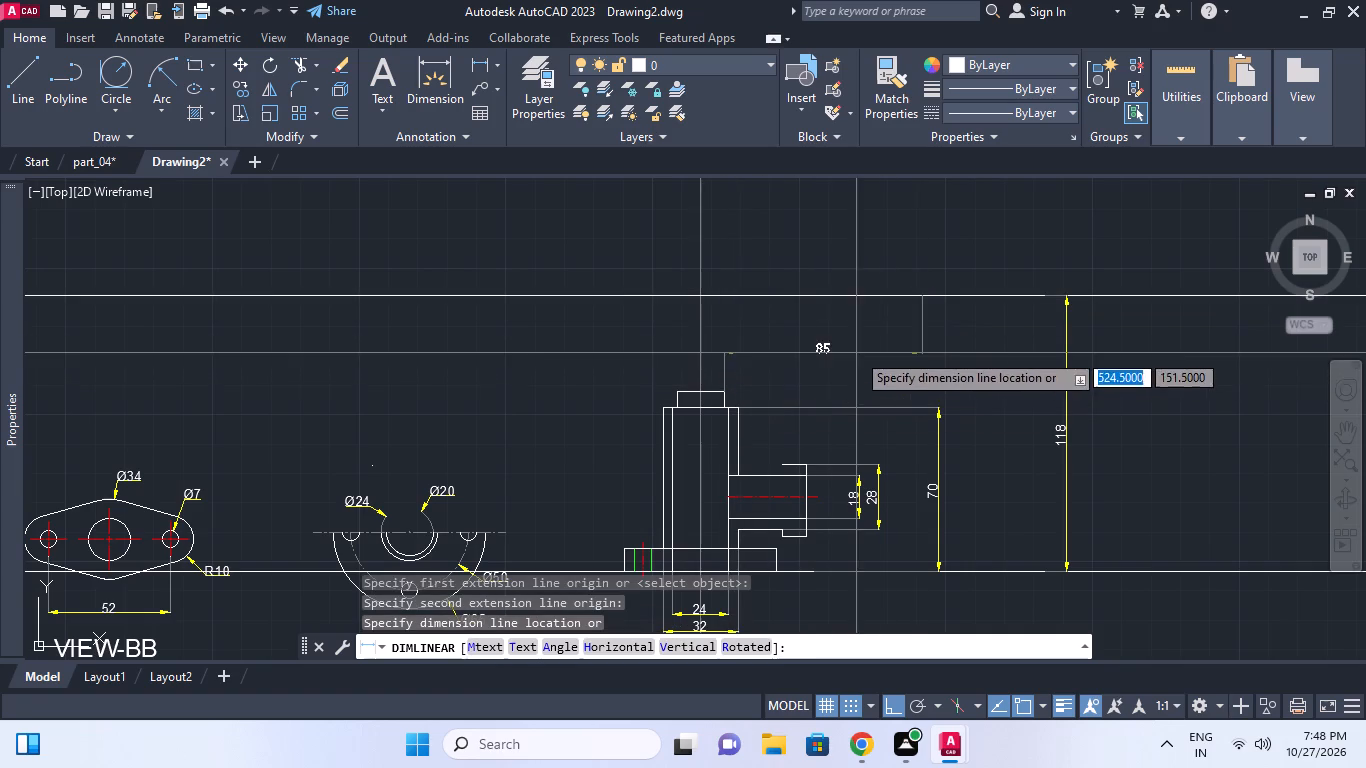
{"action": "scroll", "coordinate": [965, 361], "scroll_direction": "up", "scroll_amount": 2}
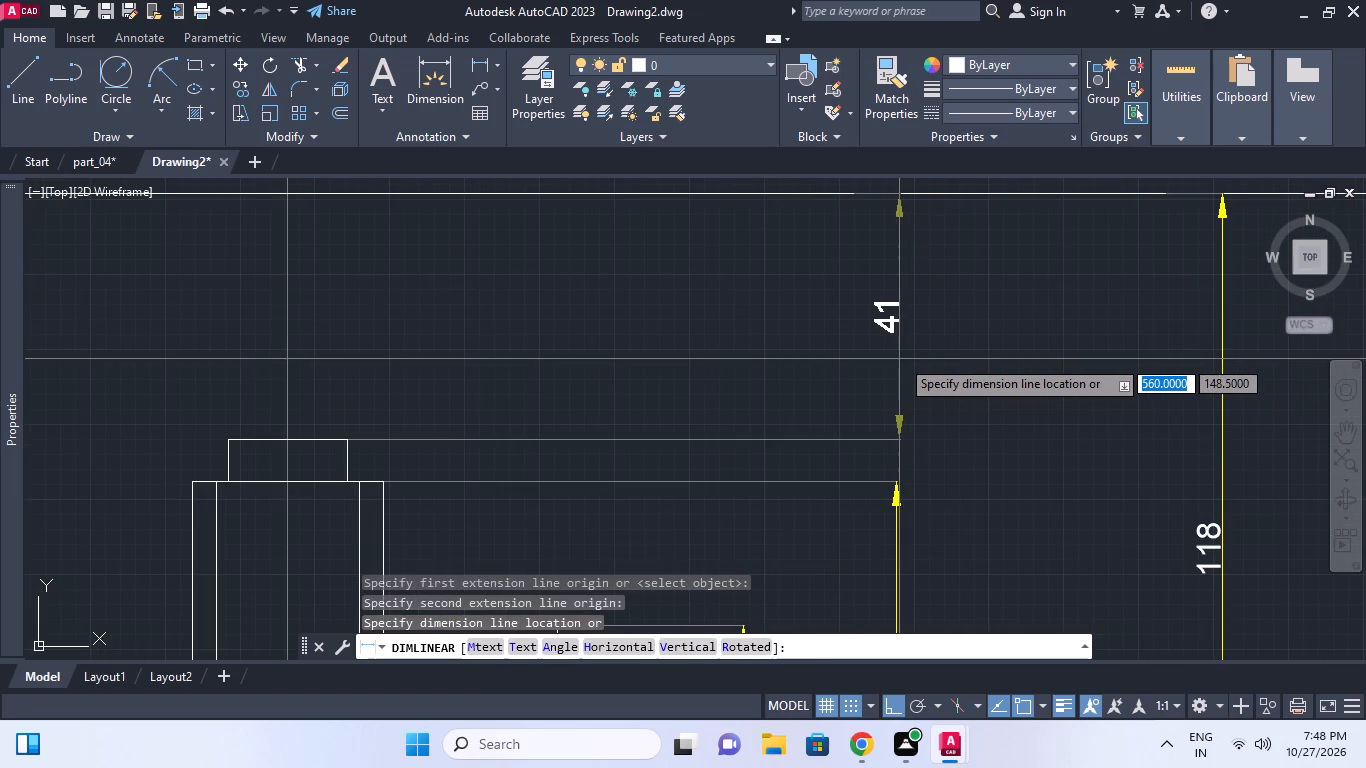
{"action": "left_click", "coordinate": [897, 352]}
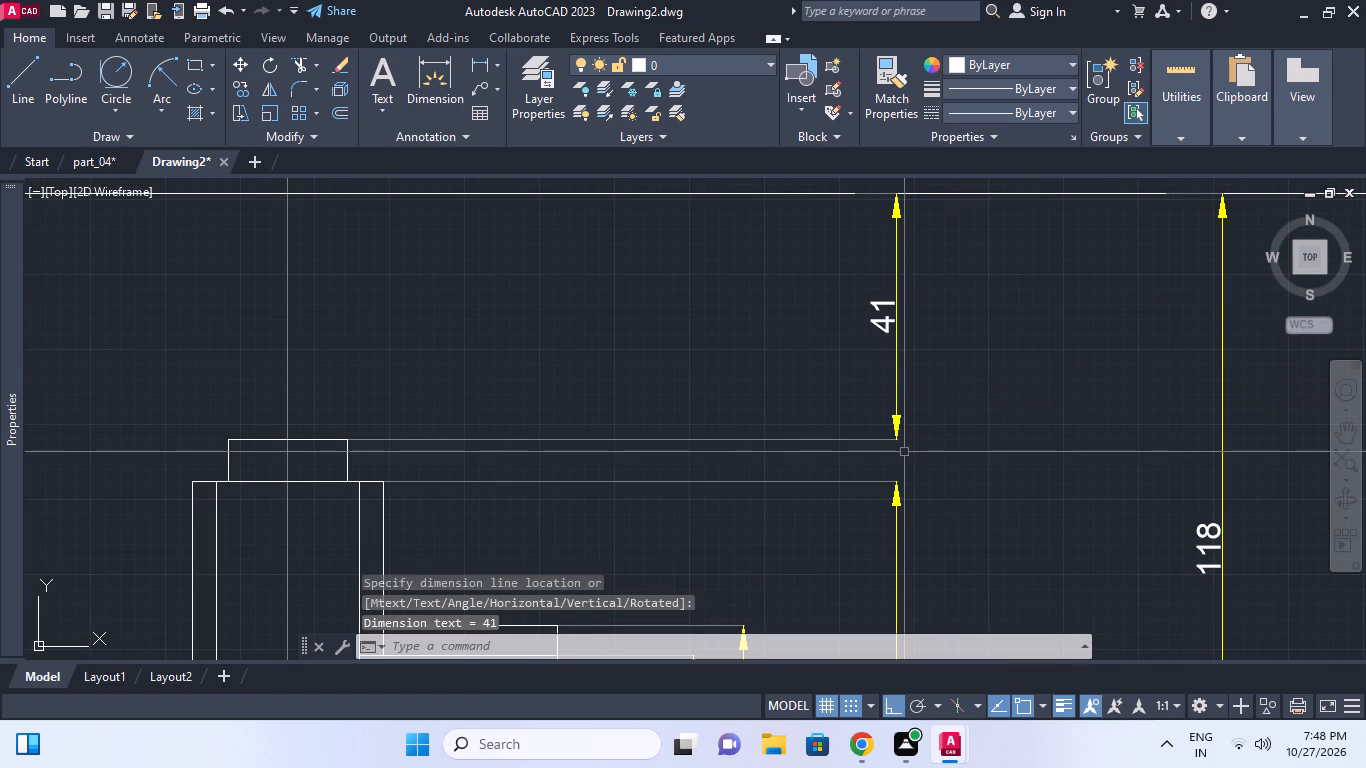
{"action": "middle_click", "coordinate": [902, 451]}
{"action": "scroll", "coordinate": [746, 364], "scroll_direction": "down", "scroll_amount": 1}
{"action": "middle_click_drag", "start_coordinate": [746, 365], "coordinate": [756, 373]}
{"action": "middle_click_drag", "start_coordinate": [650, 337], "coordinate": [659, 363]}
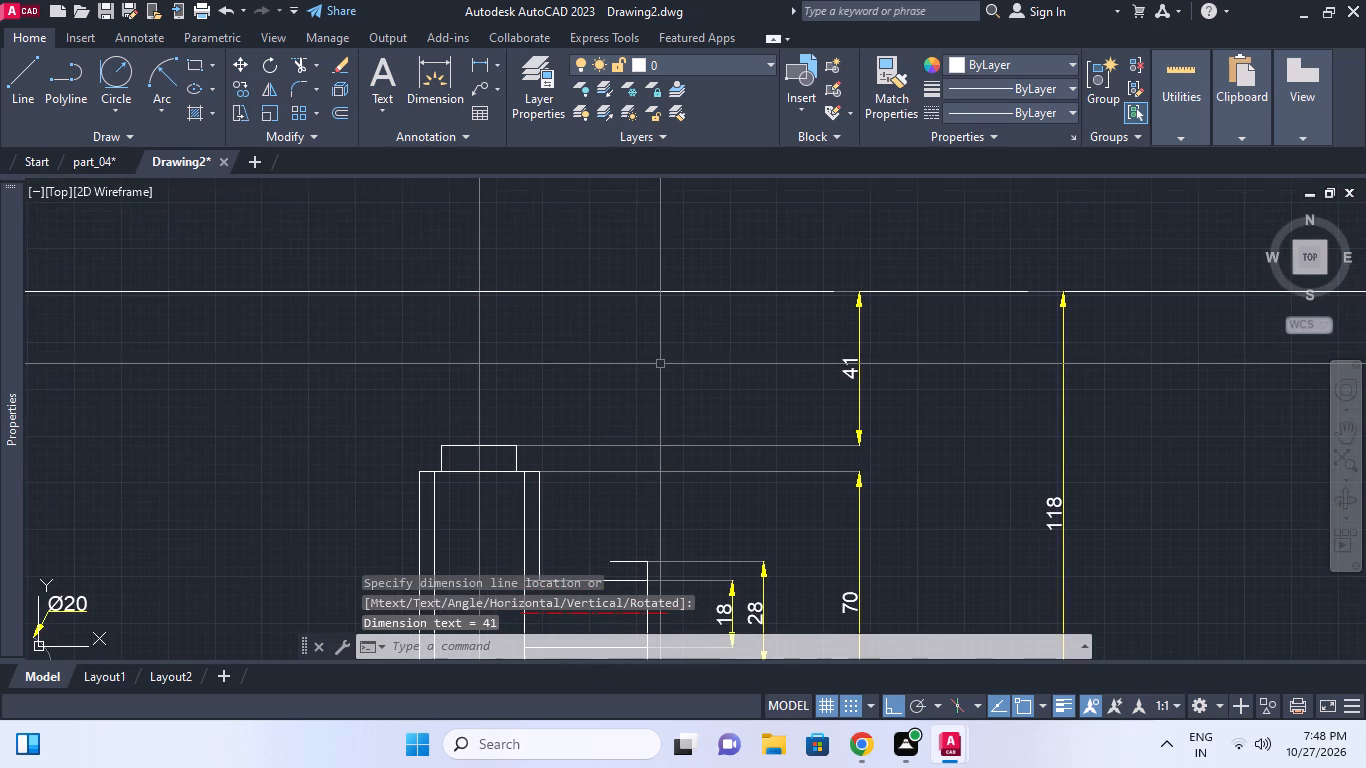
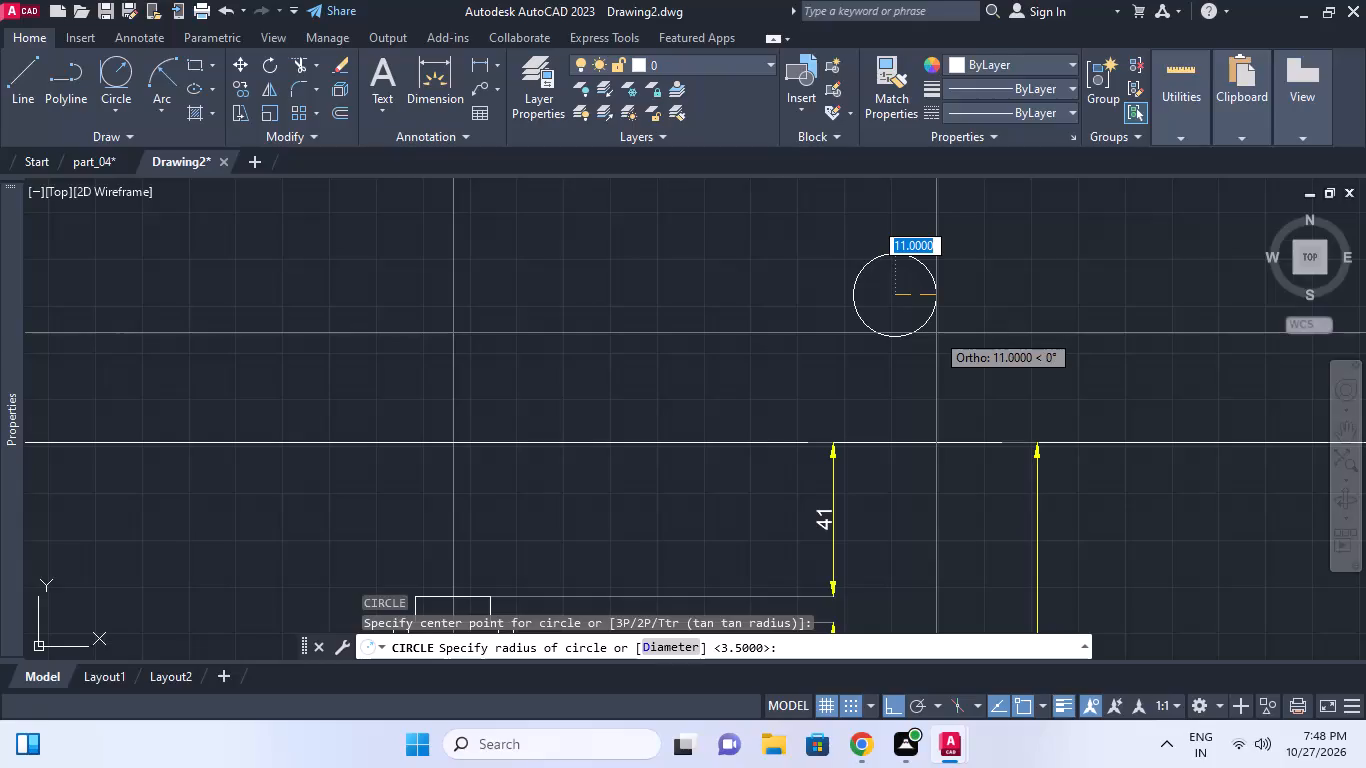
Draw two concentric circles with diameters 65 and 40 above the upper horizontal construction line.
{"action": "type", "text": "d 65"}
{"action": "key", "text": "Return"}
{"action": "key", "text": "space"}
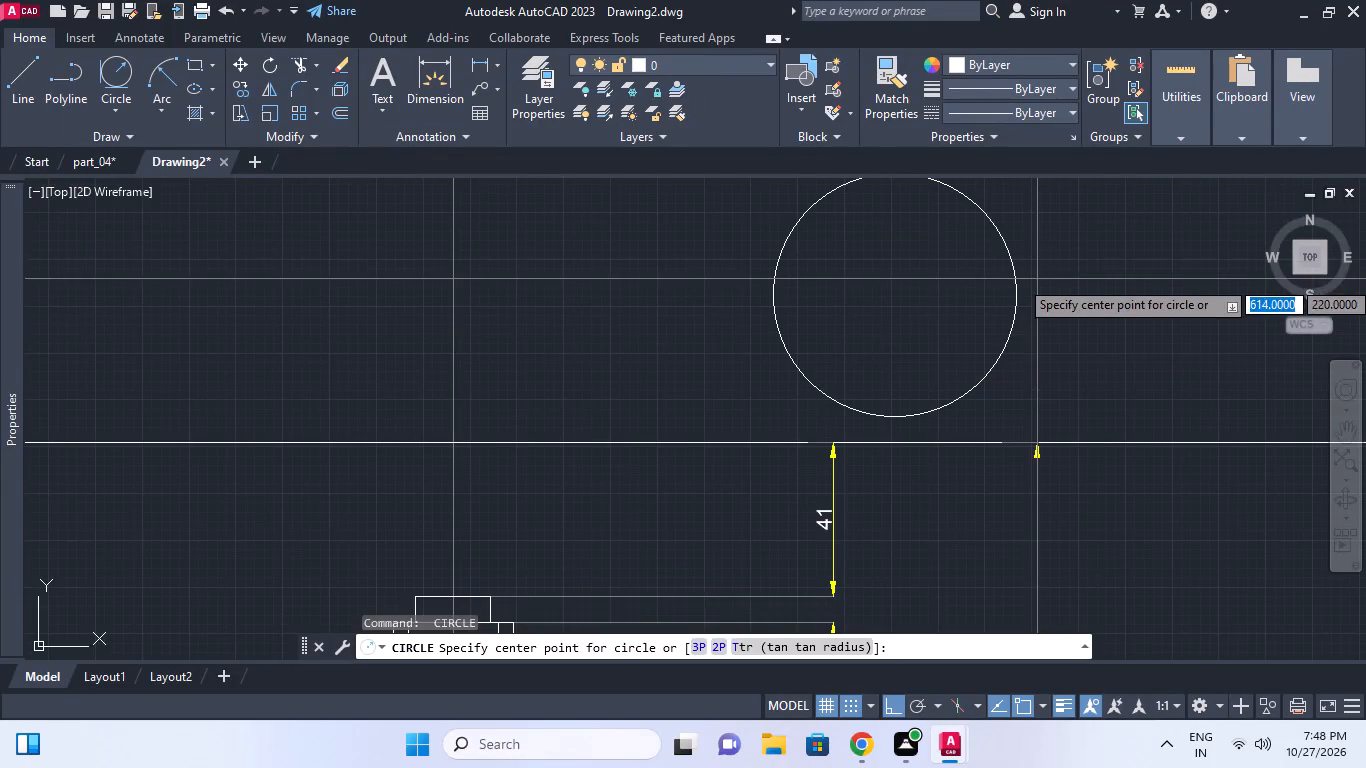
{"action": "middle_click_drag", "start_coordinate": [1016, 293], "coordinate": [1002, 333]}
{"action": "left_click", "coordinate": [879, 337]}
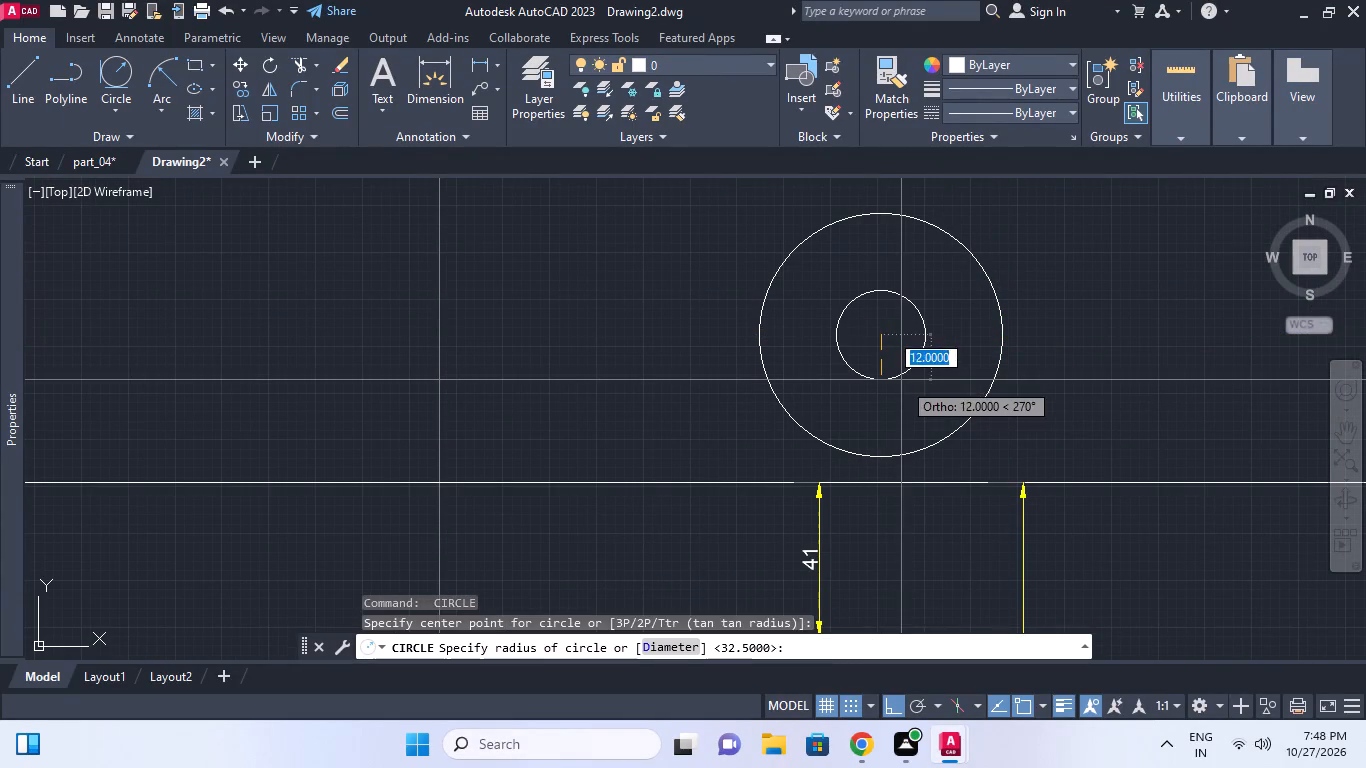
{"action": "type", "text": "d"}
{"action": "key", "text": "space"}
{"action": "type", "text": "40"}
{"action": "key", "text": "Return"}
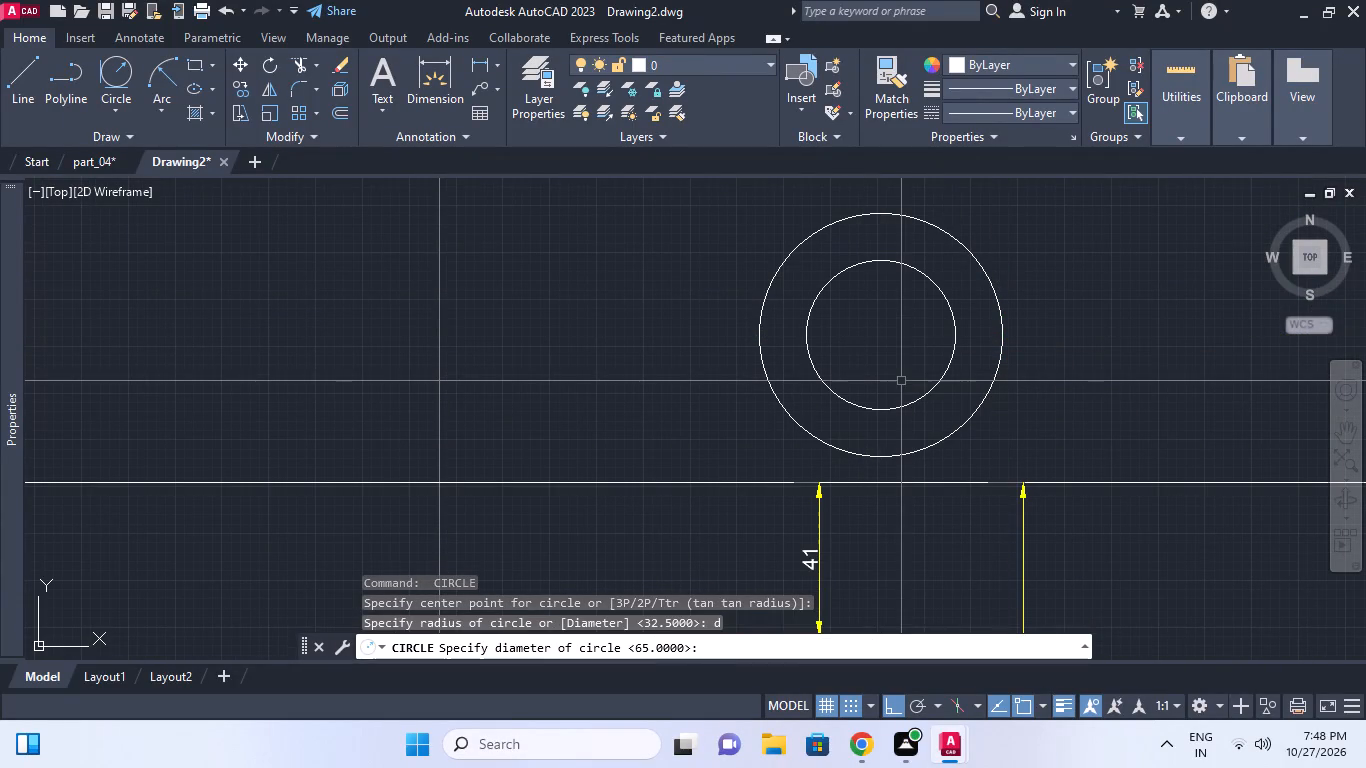
{"action": "key", "text": "Escape"}
Move both concentric circles horizontally so they sit roughly over the front view's vertical construction line.
{"action": "middle_click", "coordinate": [914, 390]}
{"action": "scroll", "coordinate": [911, 391], "scroll_direction": "down", "scroll_amount": 1}
{"action": "key", "text": "m"}
{"action": "key", "text": "space"}
{"action": "left_click", "coordinate": [983, 308]}
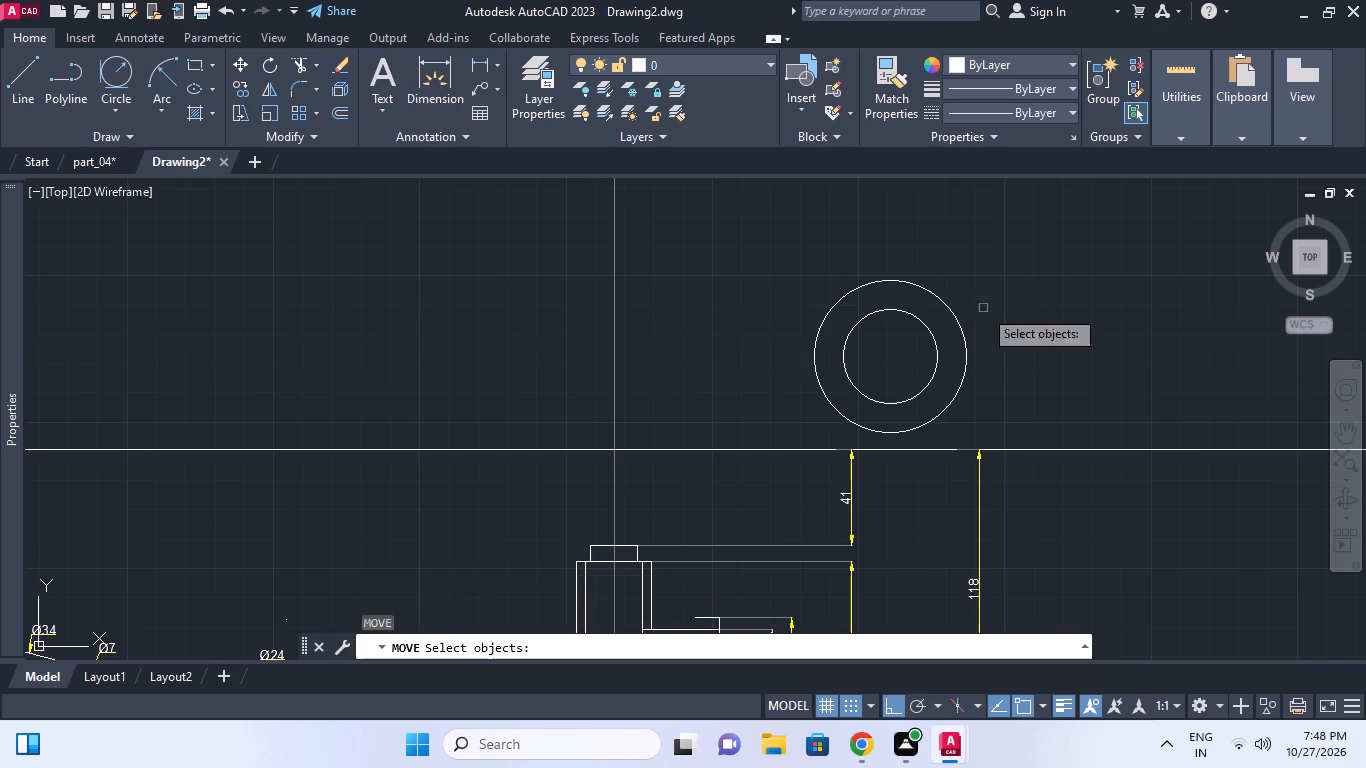
{"action": "left_click", "coordinate": [887, 366]}
{"action": "key", "text": "space"}
{"action": "left_click", "coordinate": [962, 366]}
{"action": "middle_click_drag", "start_coordinate": [795, 309], "coordinate": [739, 314]}
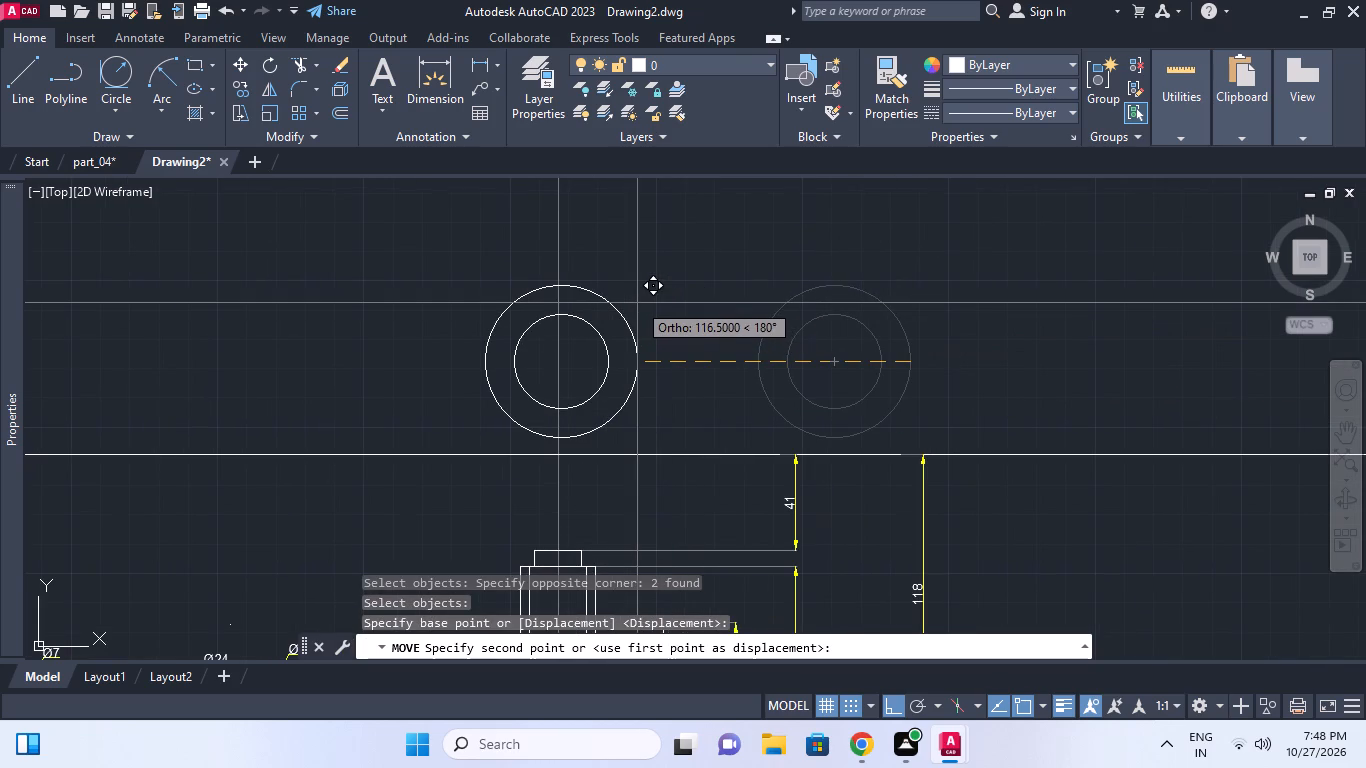
{"action": "left_click", "coordinate": [633, 296]}
{"action": "middle_click_drag", "start_coordinate": [599, 348], "coordinate": [751, 297]}
{"action": "middle_click", "coordinate": [835, 342]}
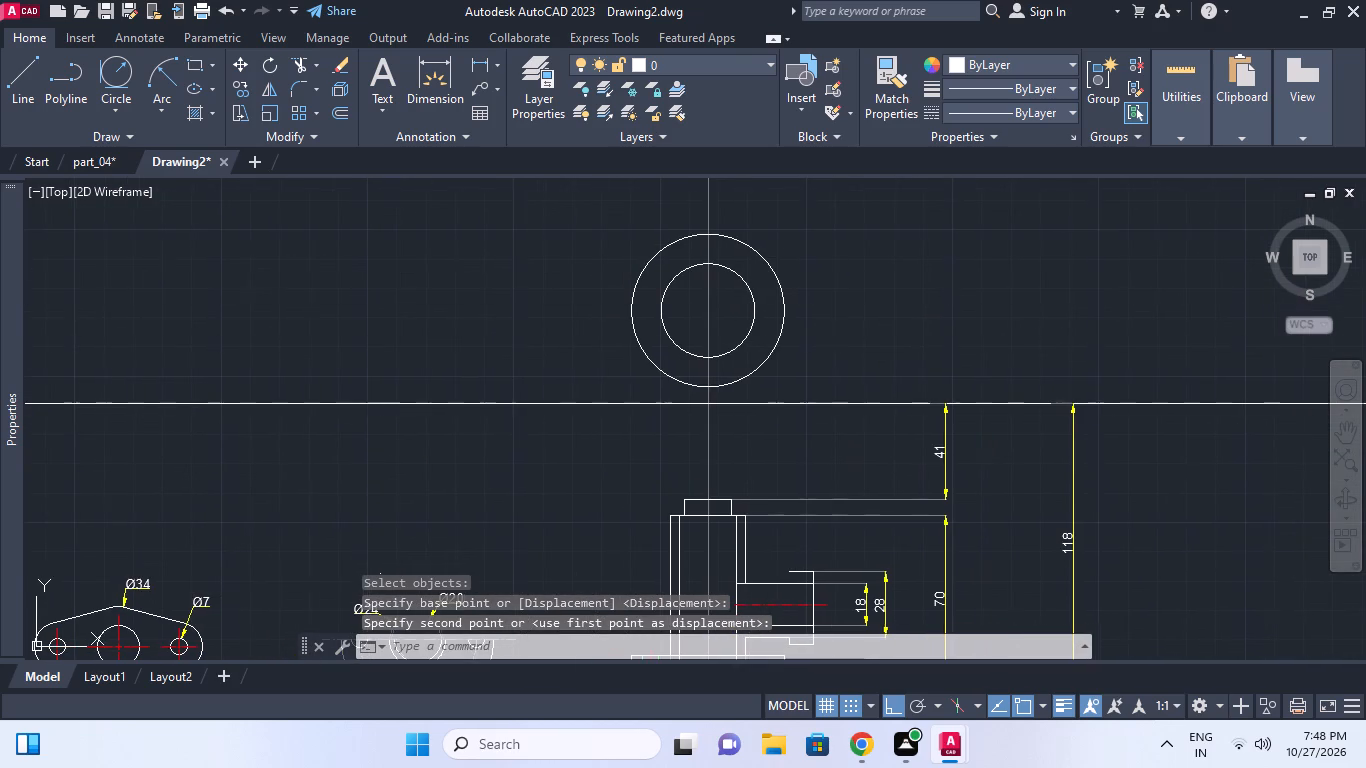
Move both circles from their common centre exactly onto the vertical construction line of the front view.
{"action": "key", "text": "m"}
{"action": "key", "text": "space"}
{"action": "left_click", "coordinate": [829, 337]}
{"action": "left_click", "coordinate": [732, 272]}
{"action": "key", "text": "space"}
{"action": "middle_click", "coordinate": [781, 303]}
{"action": "key", "text": "c"}
{"action": "key", "text": "e"}
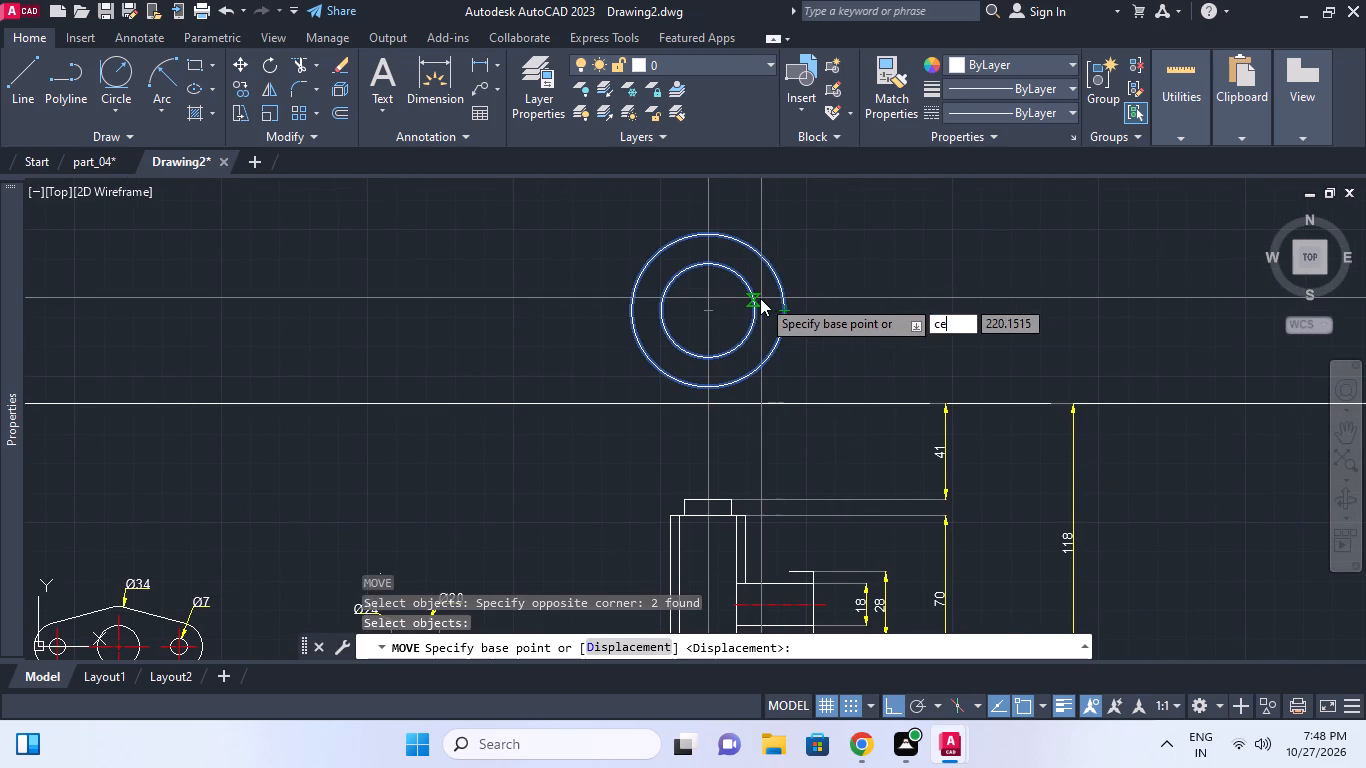
{"action": "key", "text": "n"}
{"action": "key", "text": "space"}
{"action": "left_click", "coordinate": [765, 281]}
{"action": "left_click", "coordinate": [703, 301]}
Move the same two circles straight up, further above the upper horizontal construction line.
{"action": "middle_click_drag", "start_coordinate": [755, 295], "coordinate": [771, 292]}
{"action": "middle_click_drag", "start_coordinate": [714, 330], "coordinate": [715, 384]}
{"action": "scroll", "coordinate": [714, 343], "scroll_direction": "down", "scroll_amount": 1}
{"action": "key", "text": "m"}
{"action": "key", "text": "space"}
{"action": "key", "text": "p"}
{"action": "key", "text": "space"}
{"action": "key", "text": "space"}
{"action": "left_click_drag", "start_coordinate": [831, 373], "coordinate": [831, 358]}
{"action": "left_click", "coordinate": [839, 291]}
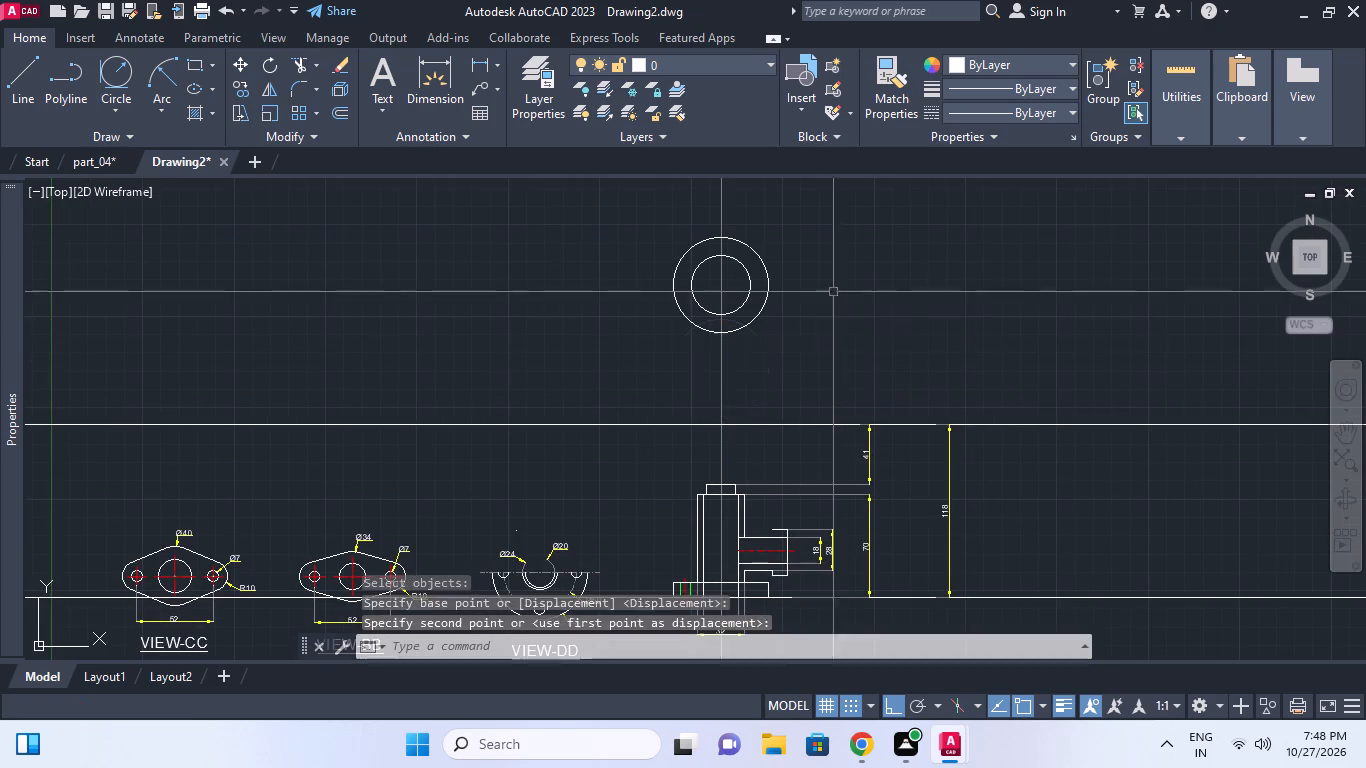
{"action": "key", "text": "Escape"}
Add four vertical construction lines through the left and right quadrant points of the outer and inner circles.
{"action": "middle_click", "coordinate": [716, 345]}
{"action": "key", "text": "x"}
{"action": "type", "text": "k"}
{"action": "key", "text": "space"}
{"action": "key", "text": "Escape"}
{"action": "type", "text": "xl v"}
{"action": "key", "text": "space"}
{"action": "left_click", "coordinate": [678, 279]}
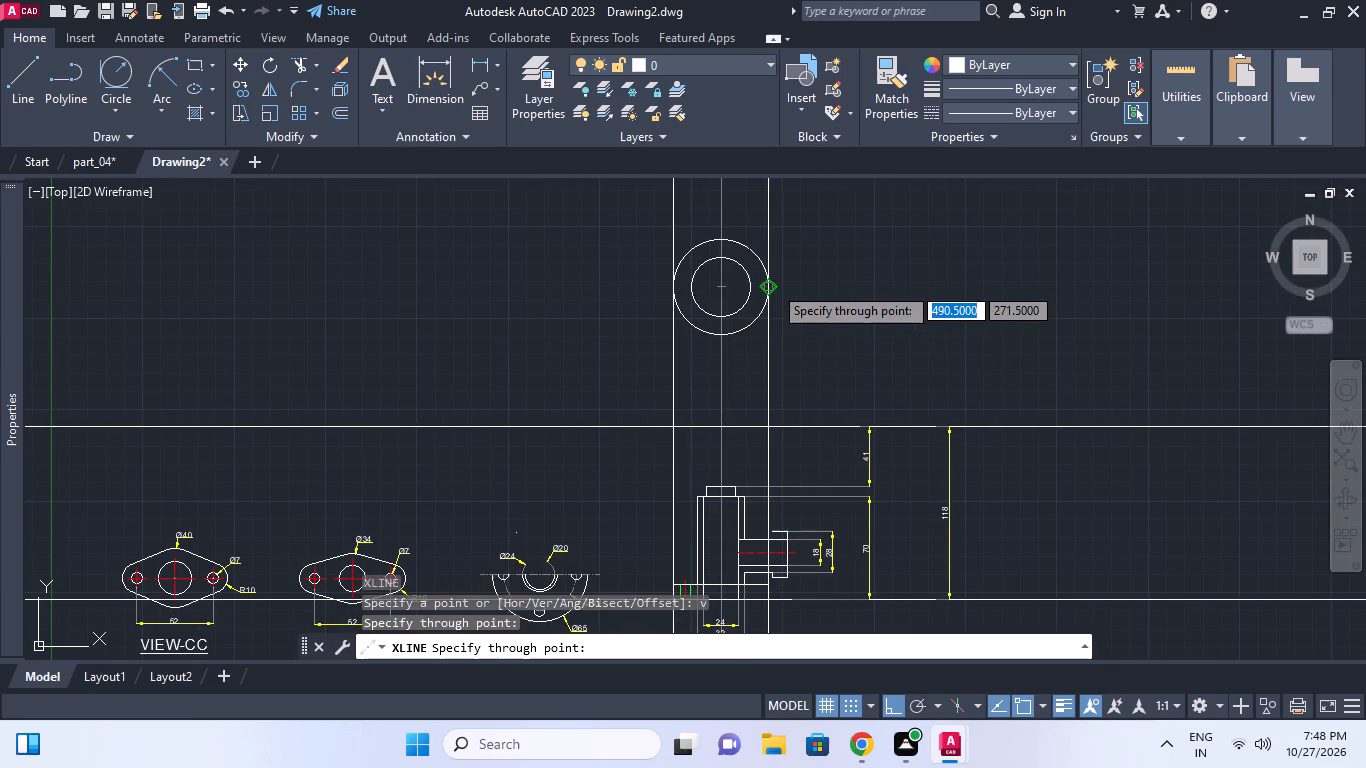
{"action": "left_click", "coordinate": [774, 285]}
{"action": "left_click", "coordinate": [753, 285]}
{"action": "left_click", "coordinate": [691, 279]}
{"action": "middle_click_drag", "start_coordinate": [758, 375], "coordinate": [776, 315]}
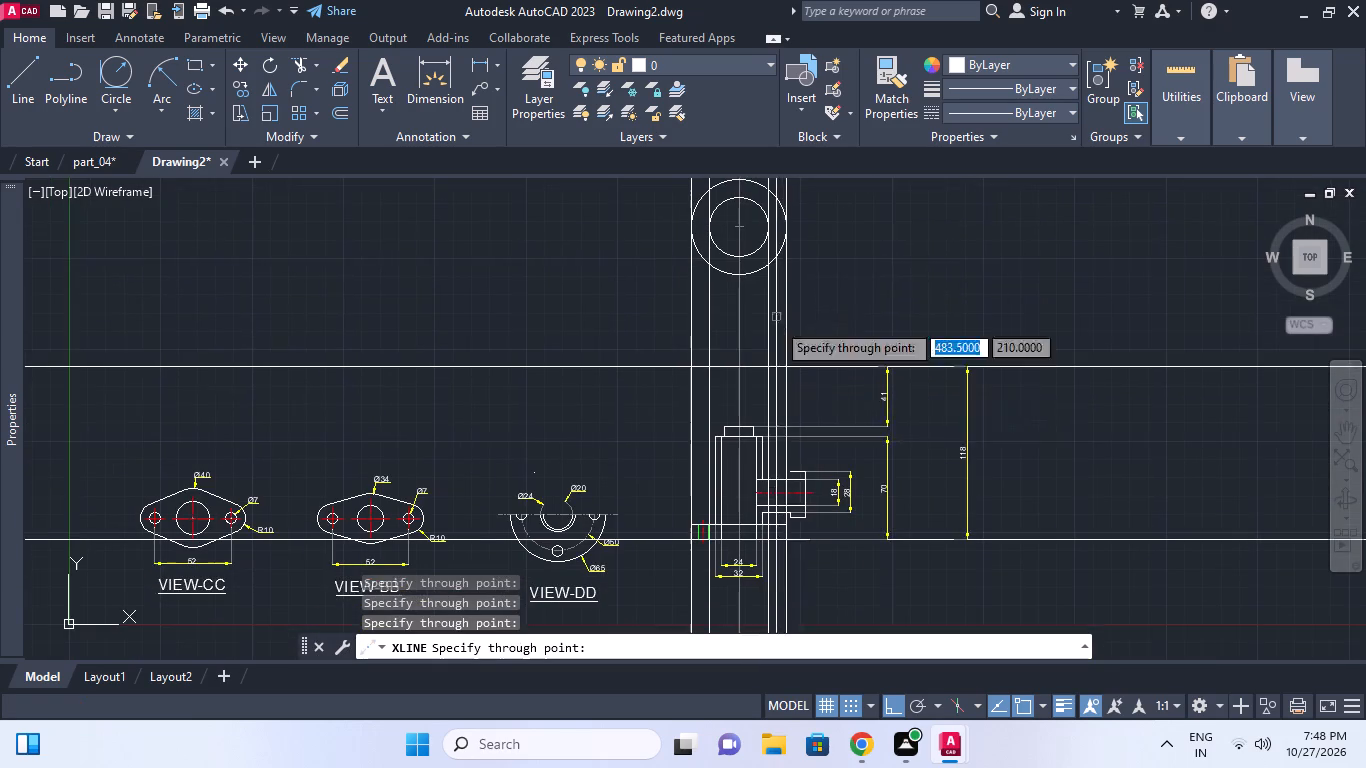
{"action": "key", "text": "Escape"}
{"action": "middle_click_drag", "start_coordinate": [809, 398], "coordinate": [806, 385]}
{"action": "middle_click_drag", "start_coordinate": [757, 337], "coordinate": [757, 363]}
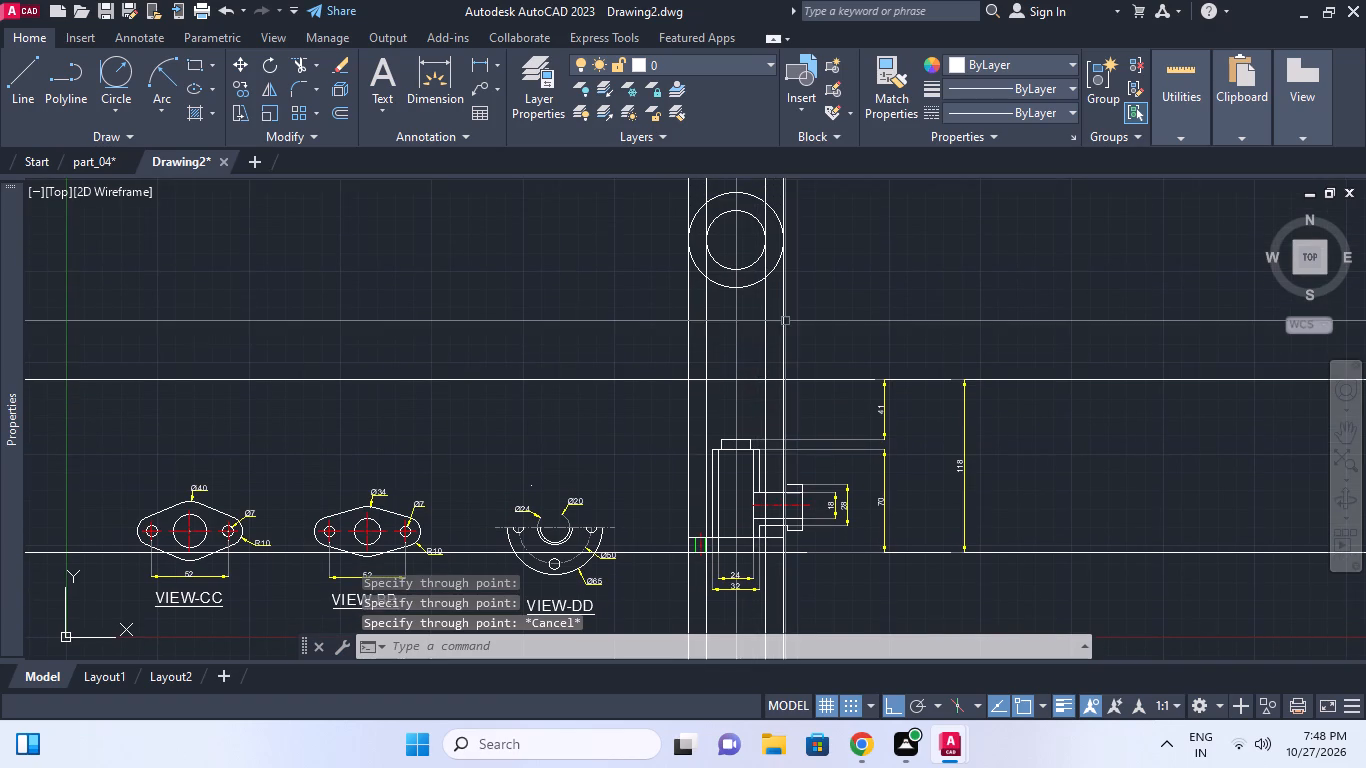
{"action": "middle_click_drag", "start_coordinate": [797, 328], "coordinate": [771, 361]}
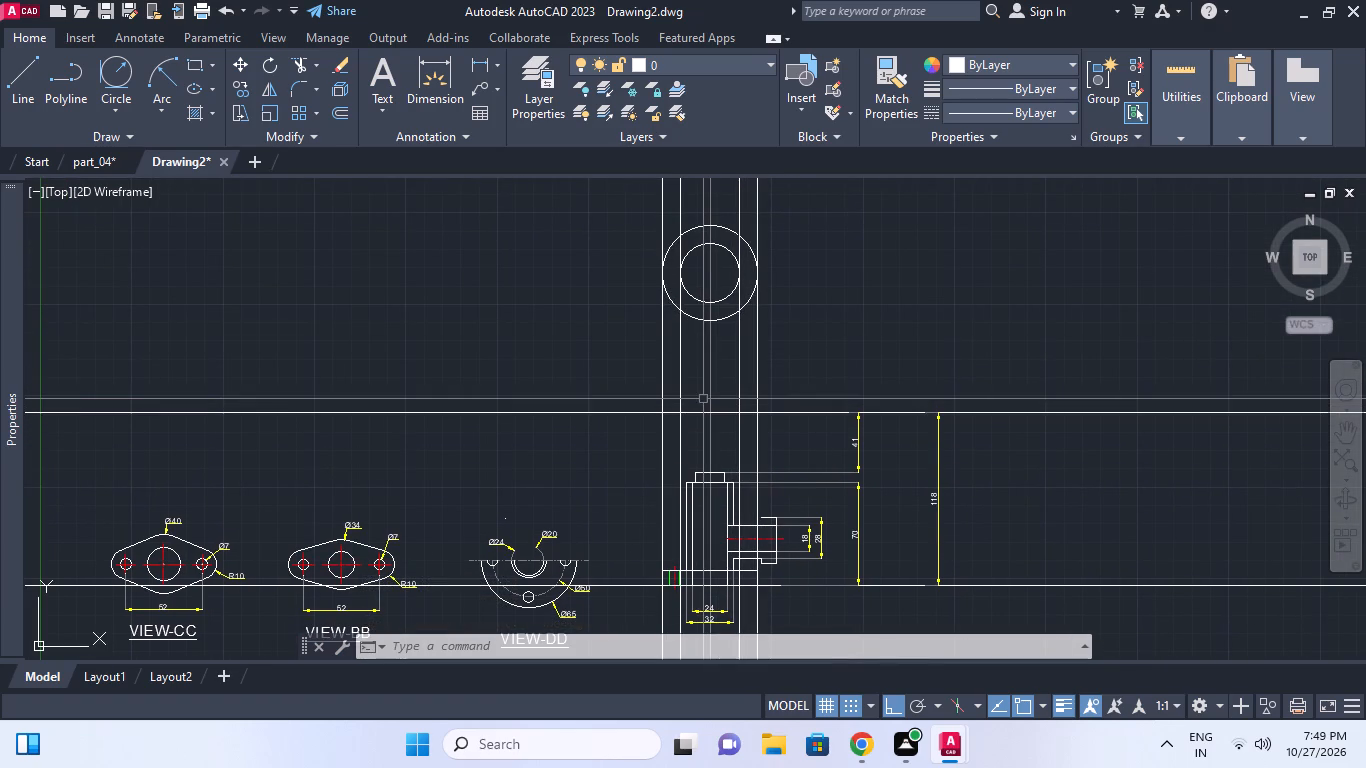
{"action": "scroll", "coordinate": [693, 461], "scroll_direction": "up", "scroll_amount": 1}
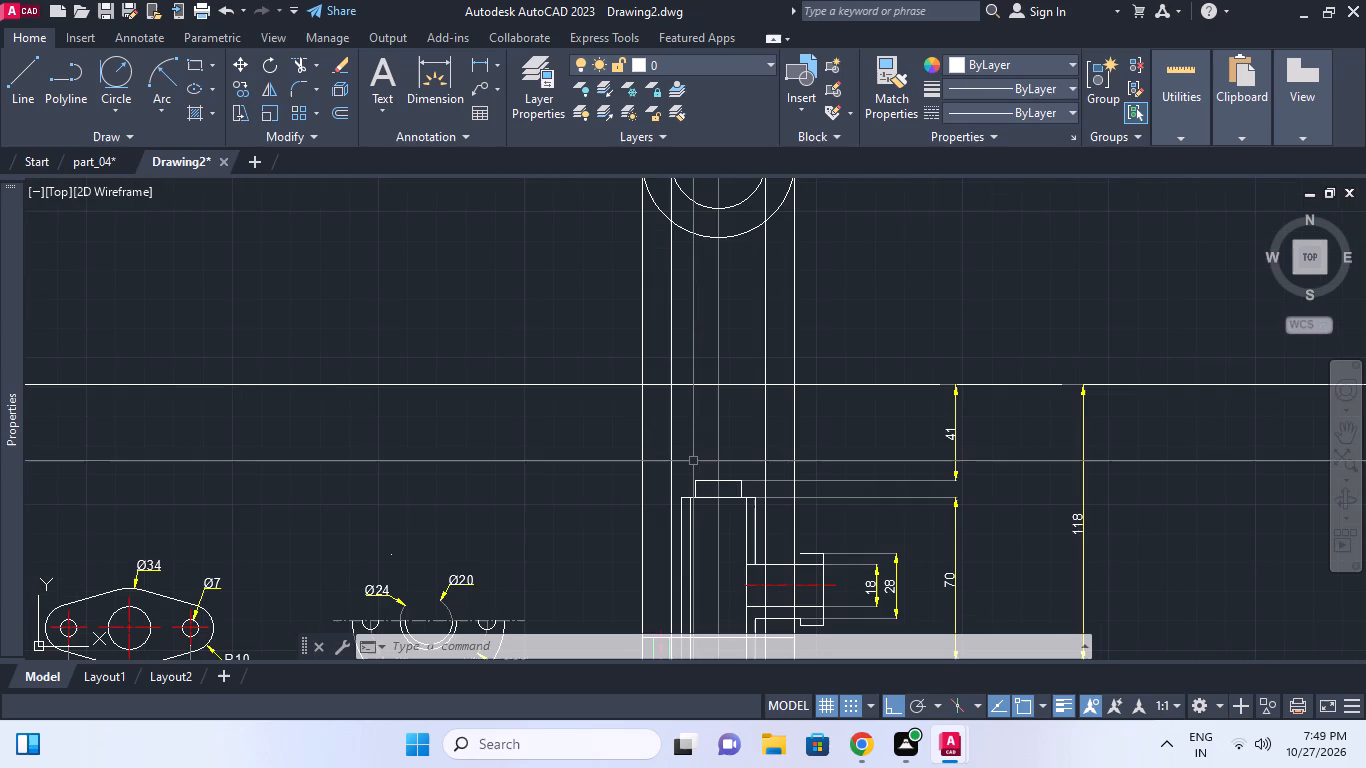
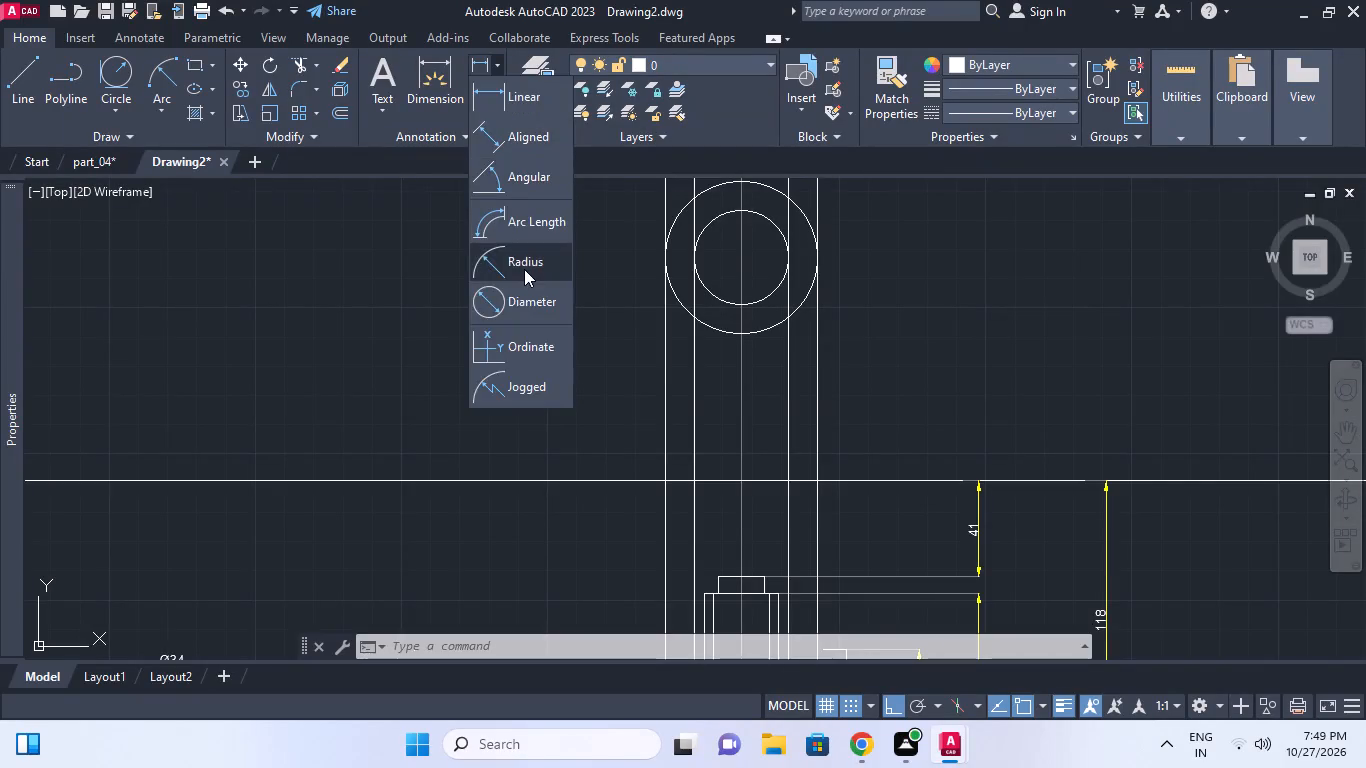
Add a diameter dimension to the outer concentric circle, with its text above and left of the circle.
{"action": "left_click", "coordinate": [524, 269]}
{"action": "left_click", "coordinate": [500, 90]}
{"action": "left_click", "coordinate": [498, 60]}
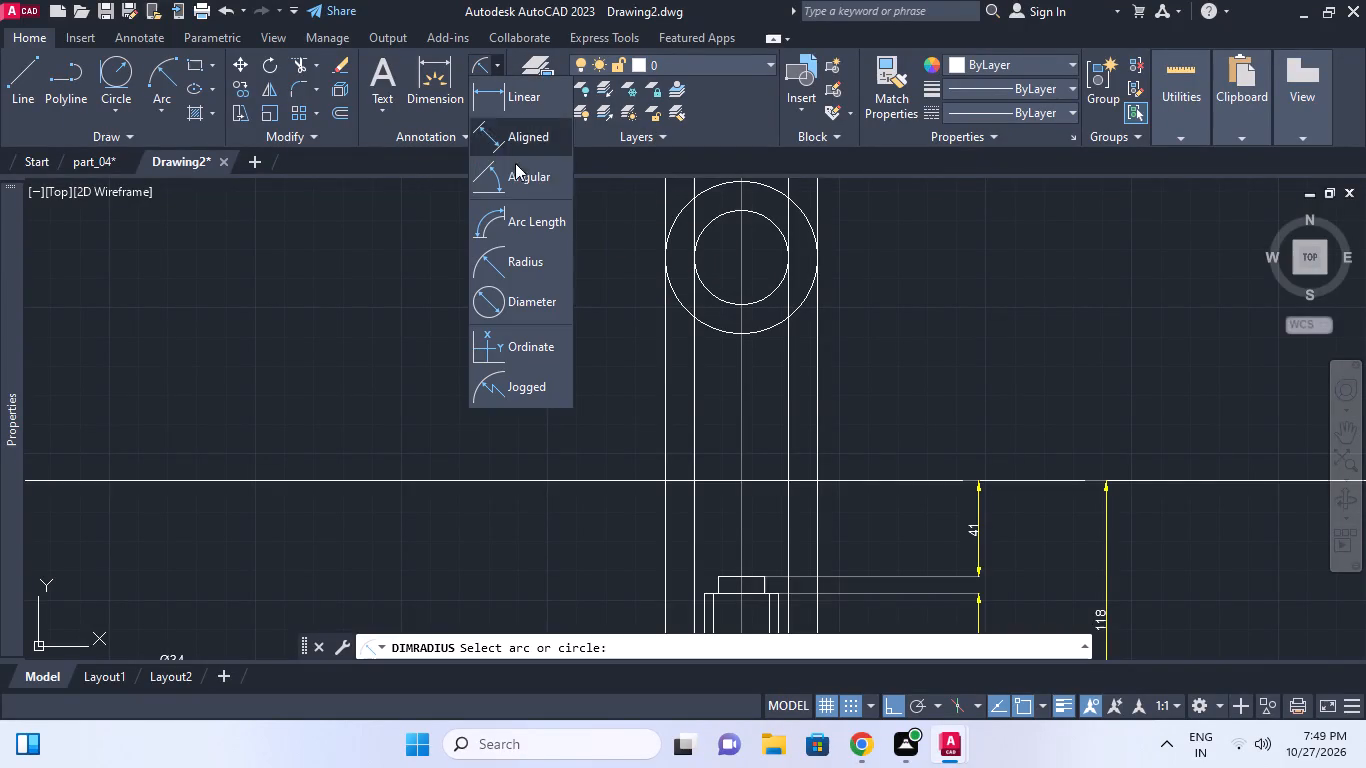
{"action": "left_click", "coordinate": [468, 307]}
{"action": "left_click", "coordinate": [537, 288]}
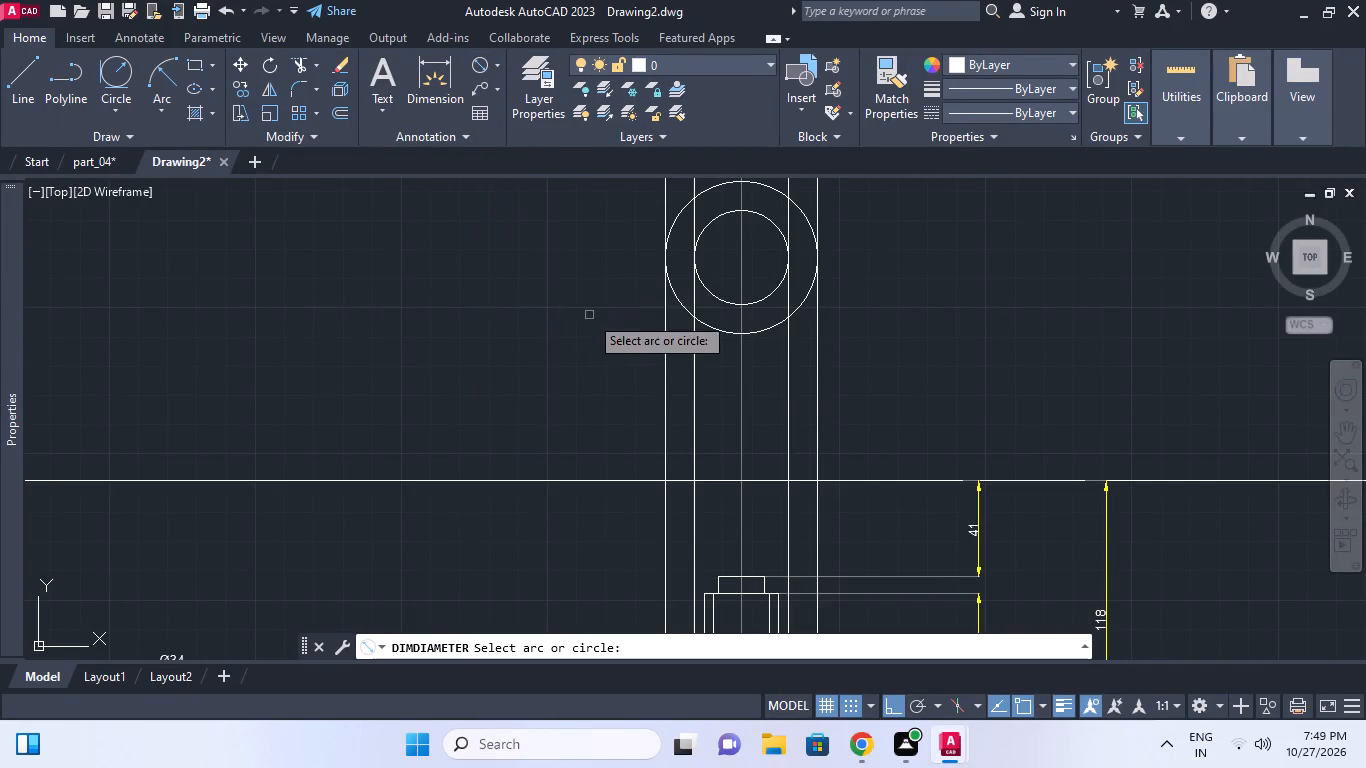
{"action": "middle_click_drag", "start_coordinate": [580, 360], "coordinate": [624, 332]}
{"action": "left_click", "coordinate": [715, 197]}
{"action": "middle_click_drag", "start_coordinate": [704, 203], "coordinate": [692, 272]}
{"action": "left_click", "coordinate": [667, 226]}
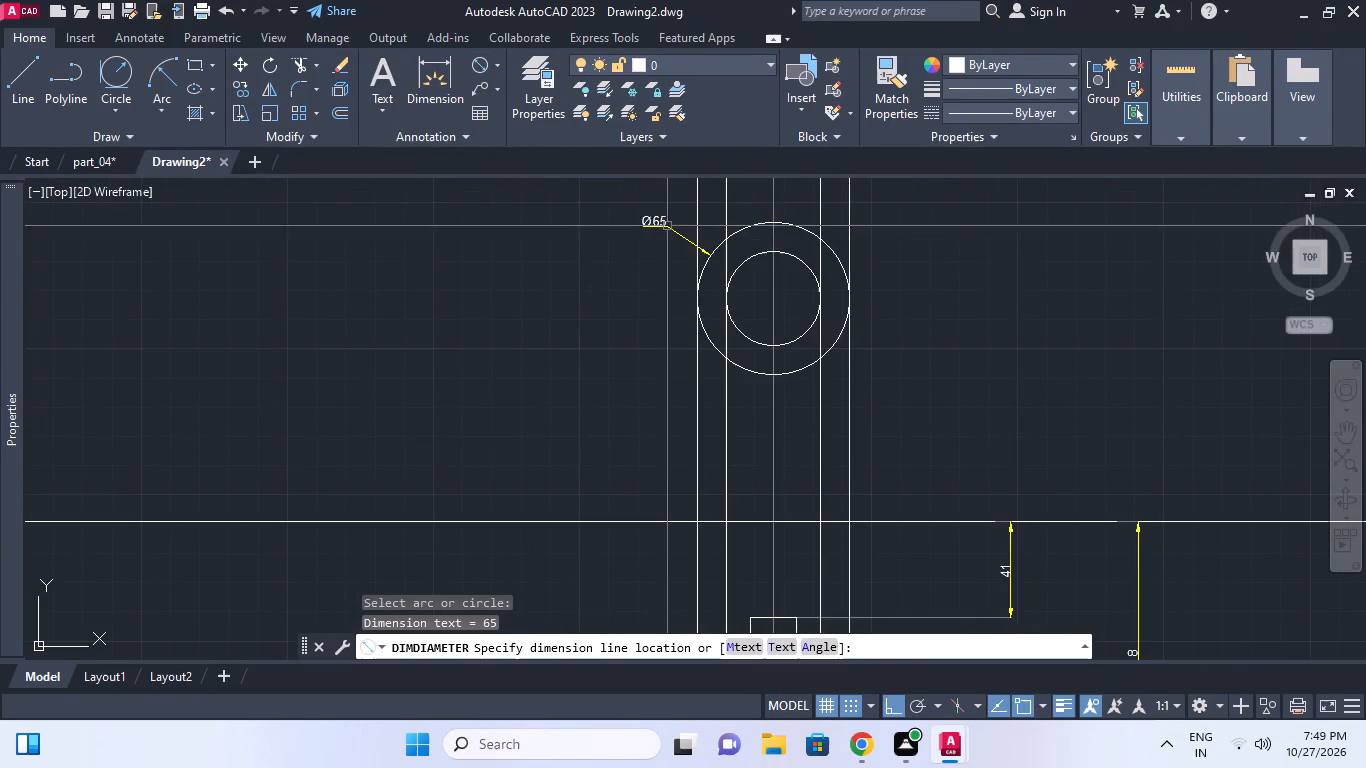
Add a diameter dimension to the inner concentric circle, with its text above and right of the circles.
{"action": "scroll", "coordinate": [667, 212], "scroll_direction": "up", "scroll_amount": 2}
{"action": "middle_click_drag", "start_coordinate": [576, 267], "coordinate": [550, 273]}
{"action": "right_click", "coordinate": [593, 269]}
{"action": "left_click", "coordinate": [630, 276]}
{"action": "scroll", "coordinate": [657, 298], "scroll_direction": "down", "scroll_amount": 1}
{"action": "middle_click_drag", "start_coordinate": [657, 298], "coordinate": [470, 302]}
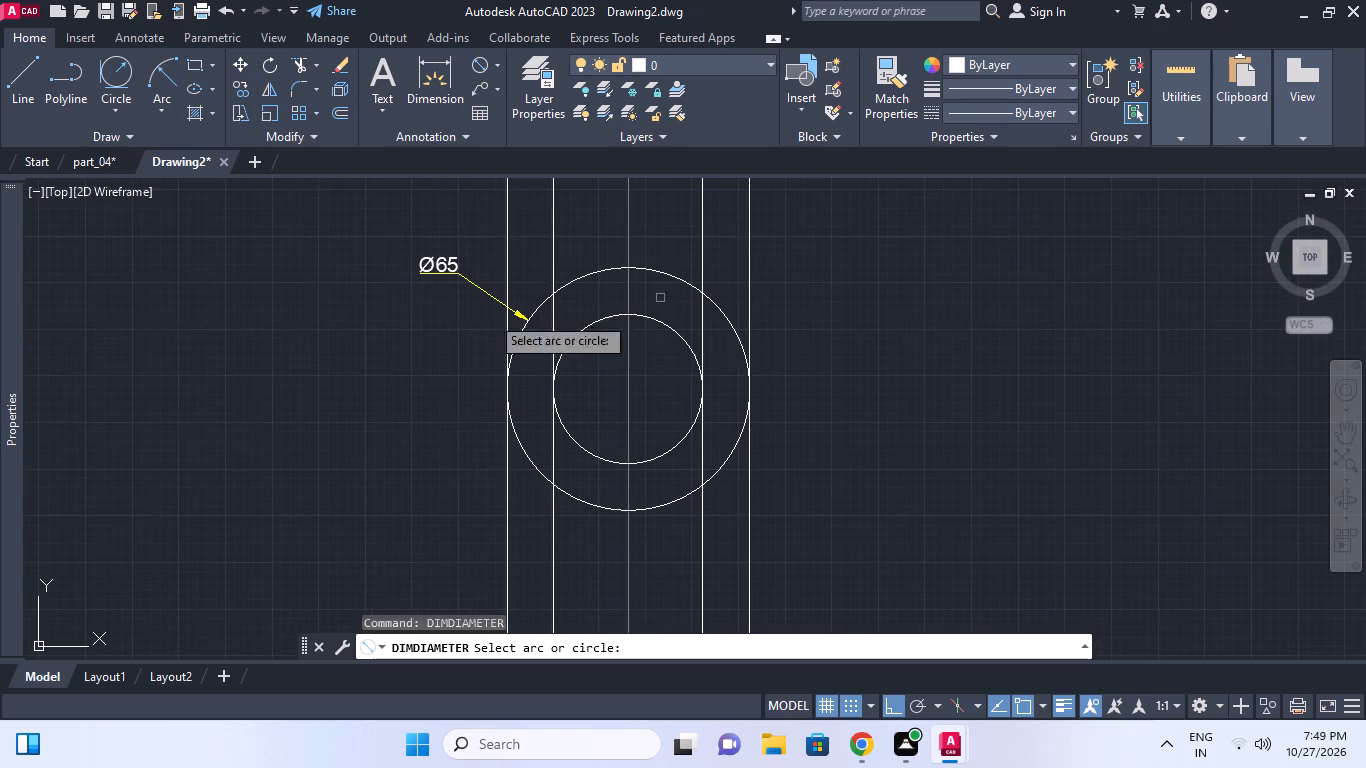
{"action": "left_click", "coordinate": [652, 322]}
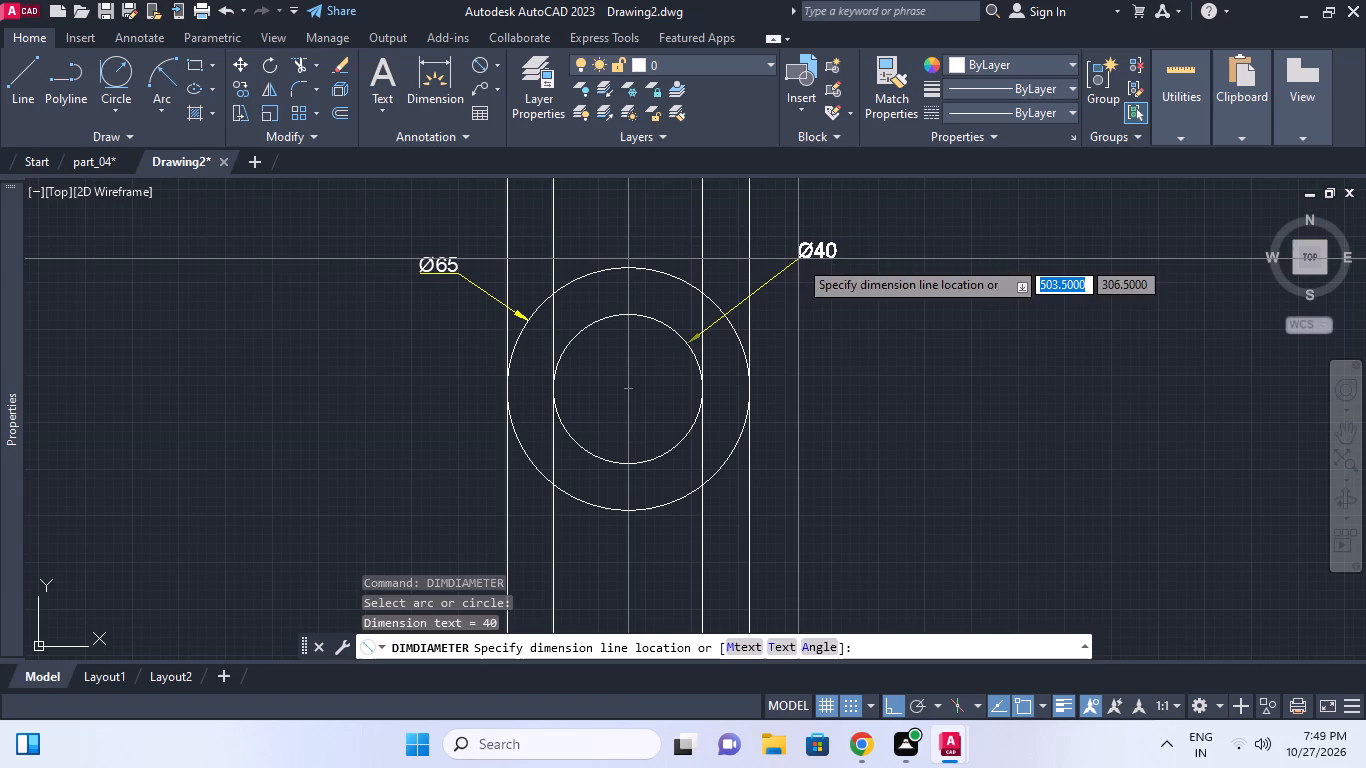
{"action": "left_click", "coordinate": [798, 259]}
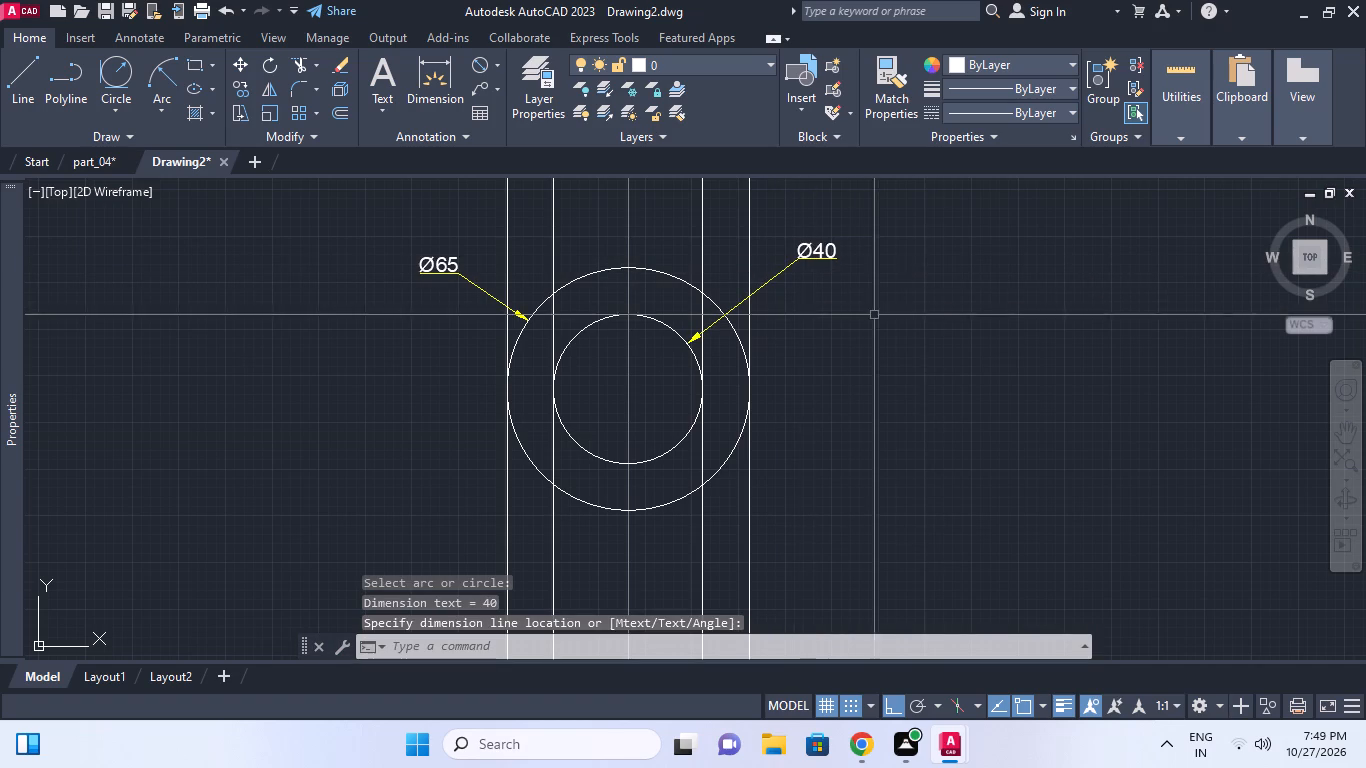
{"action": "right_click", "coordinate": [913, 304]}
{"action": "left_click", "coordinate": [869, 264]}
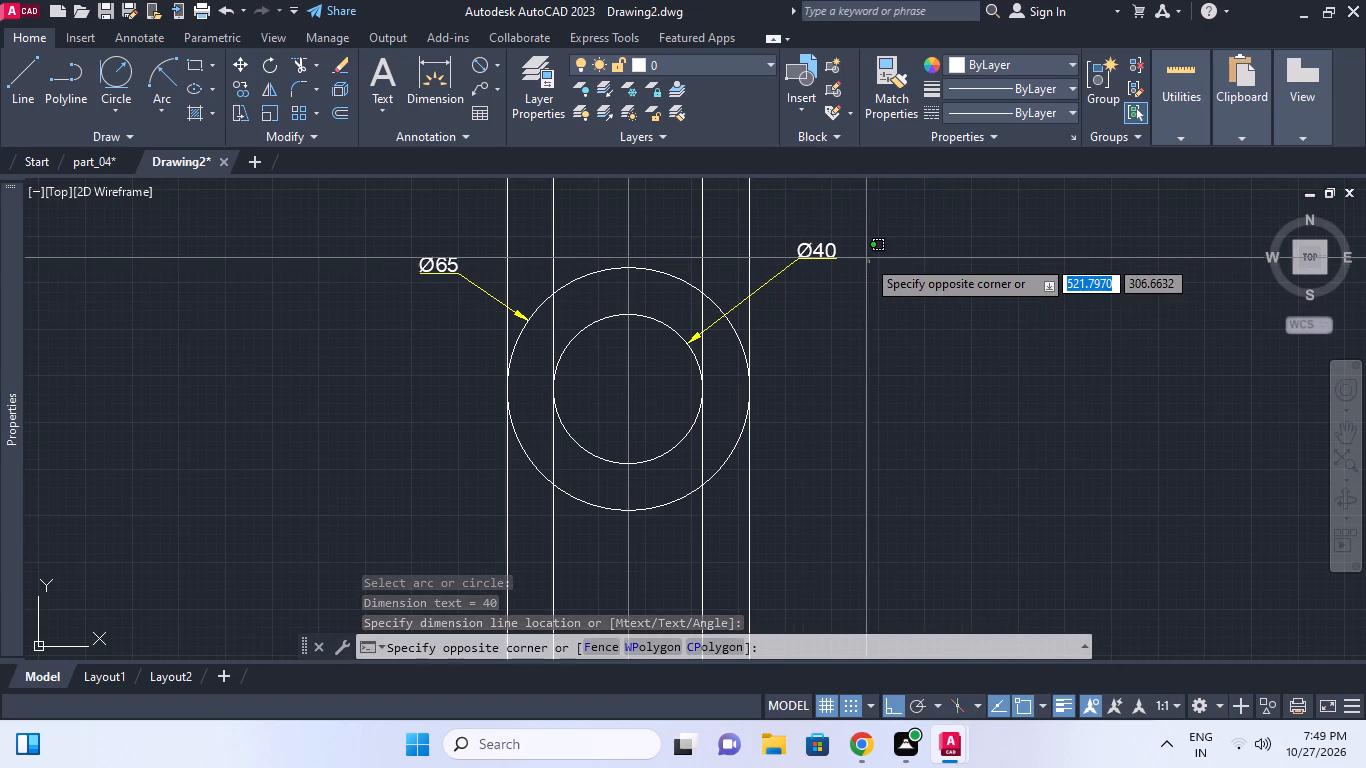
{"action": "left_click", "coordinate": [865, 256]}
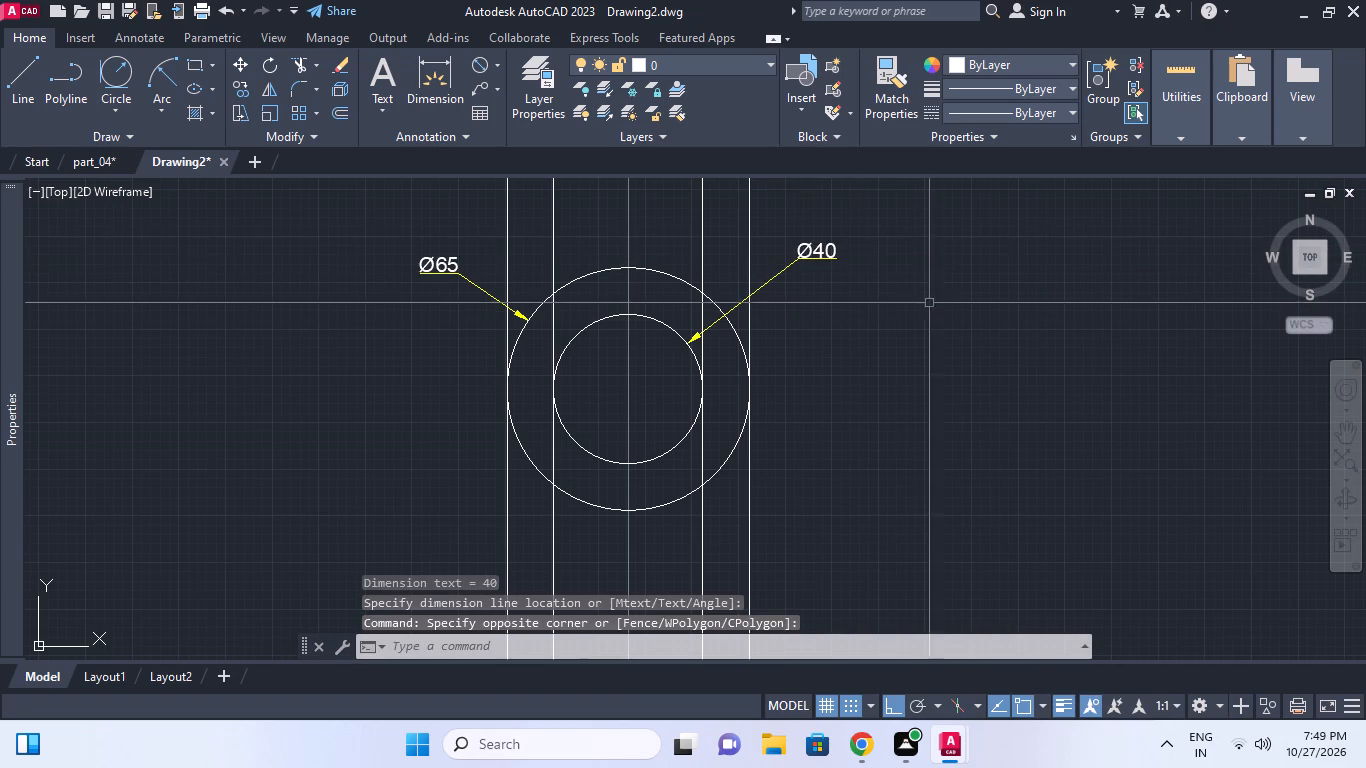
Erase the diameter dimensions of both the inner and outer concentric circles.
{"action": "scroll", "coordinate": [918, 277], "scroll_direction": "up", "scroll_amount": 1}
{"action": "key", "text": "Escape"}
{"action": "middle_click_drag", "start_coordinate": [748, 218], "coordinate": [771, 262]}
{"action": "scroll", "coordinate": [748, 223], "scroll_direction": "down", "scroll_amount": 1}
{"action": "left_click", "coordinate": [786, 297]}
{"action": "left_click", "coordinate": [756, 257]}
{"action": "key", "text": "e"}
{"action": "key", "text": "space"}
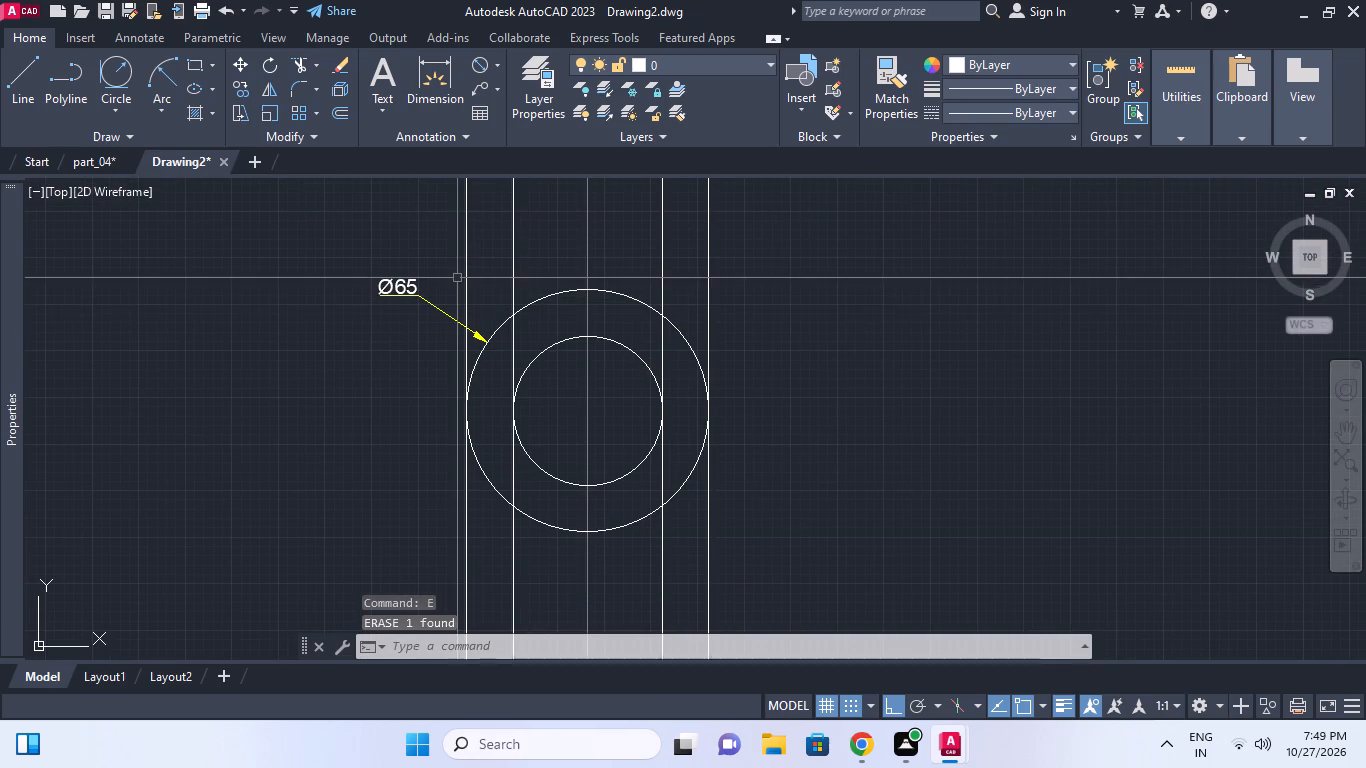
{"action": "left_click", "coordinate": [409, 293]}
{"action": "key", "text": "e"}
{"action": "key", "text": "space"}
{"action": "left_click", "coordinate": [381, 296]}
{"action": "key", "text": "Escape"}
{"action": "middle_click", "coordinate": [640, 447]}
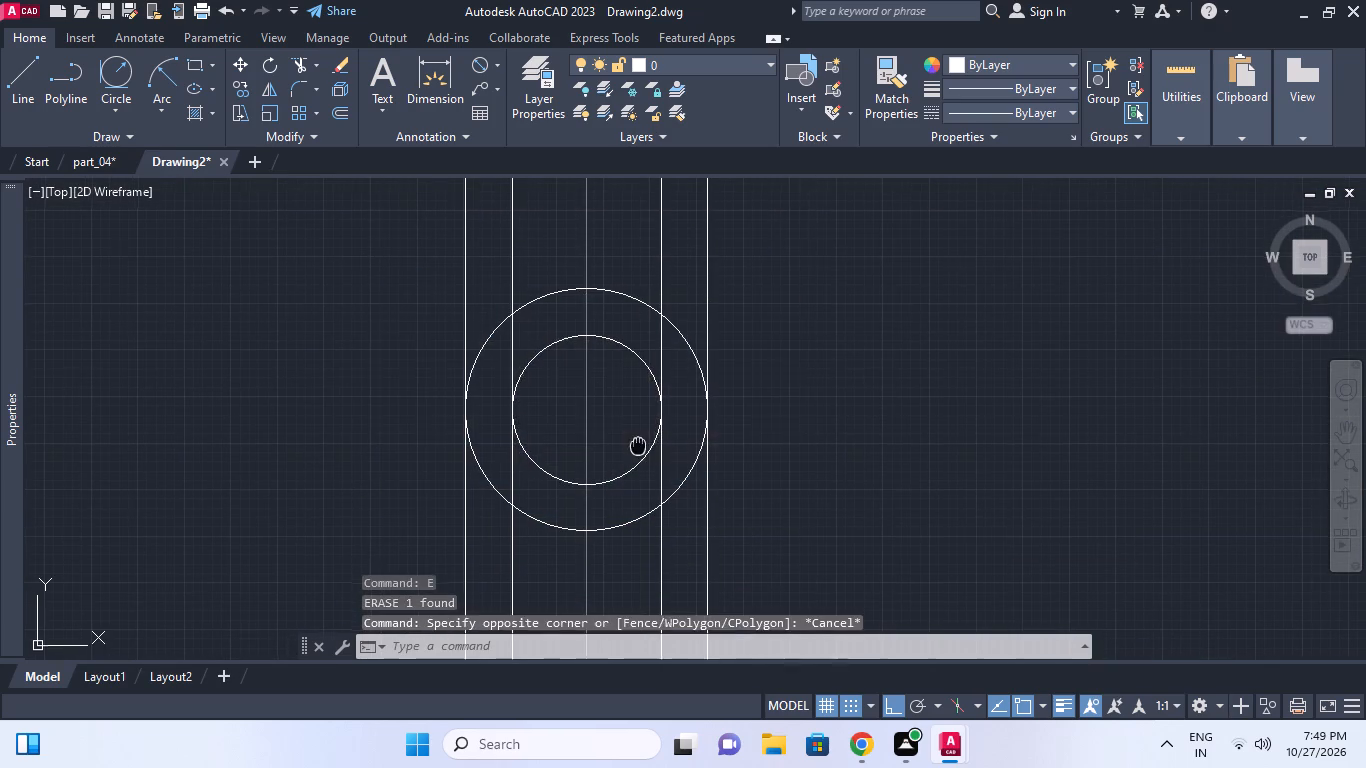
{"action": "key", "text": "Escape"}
Add a horizontal construction line through the common centre of the two concentric circles.
{"action": "middle_click", "coordinate": [424, 361]}
{"action": "key", "text": "x"}
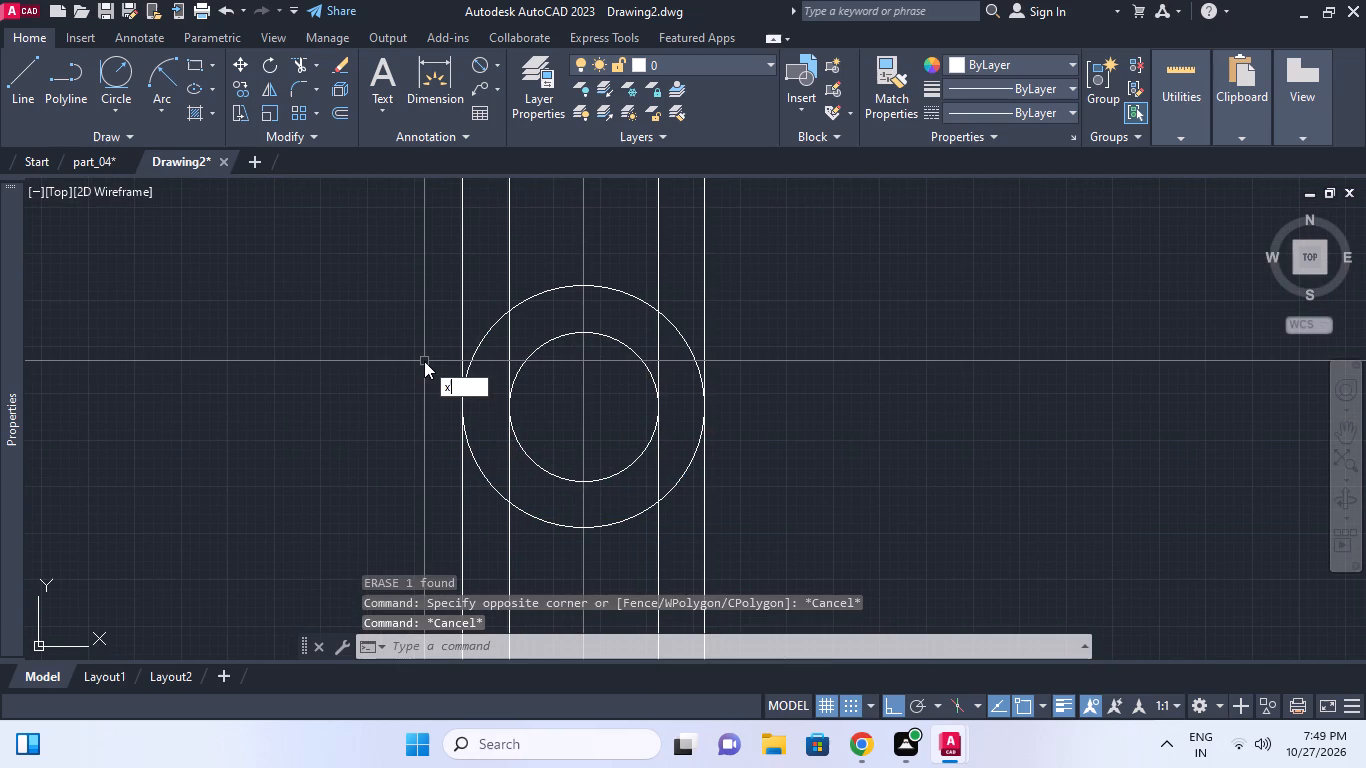
{"action": "key", "text": "l"}
{"action": "key", "text": "space"}
{"action": "key", "text": "h"}
{"action": "key", "text": "space"}
{"action": "left_click", "coordinate": [577, 405]}
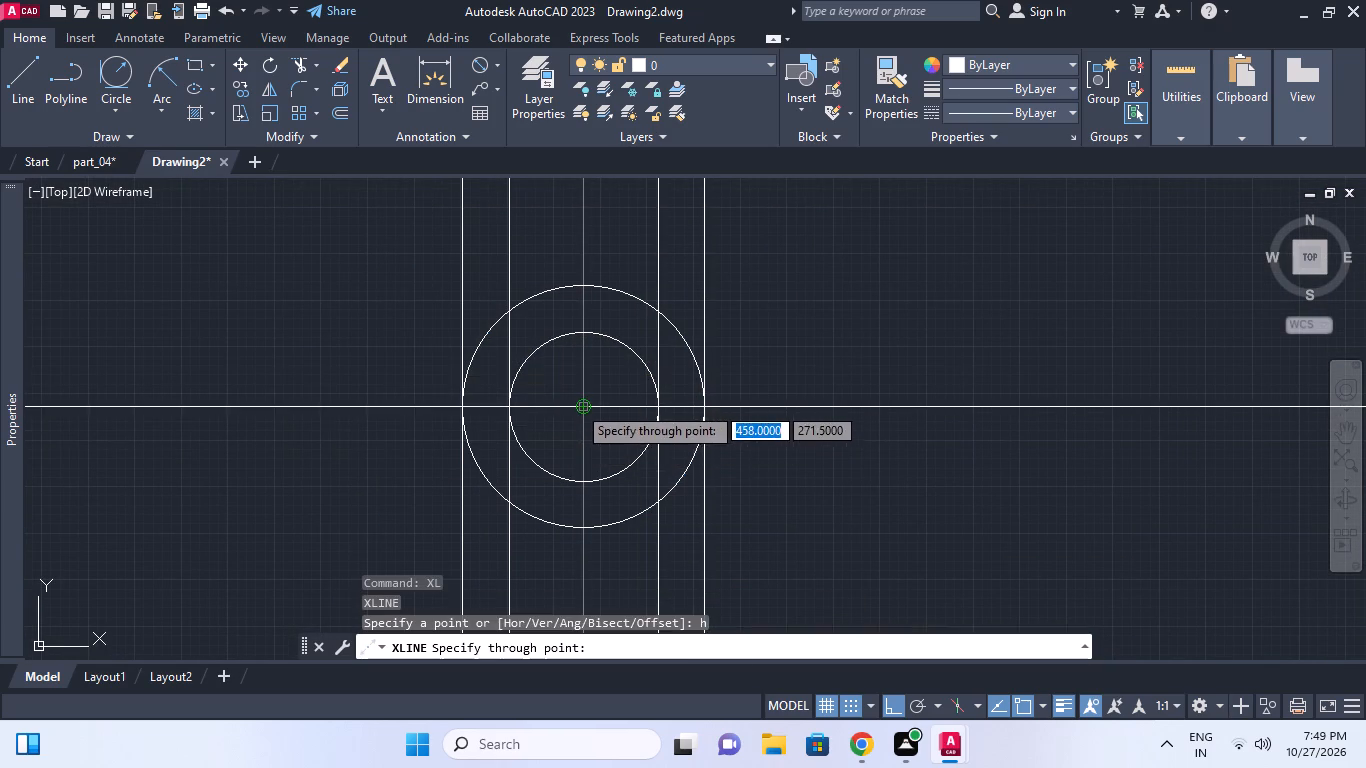
{"action": "key", "text": "Escape"}
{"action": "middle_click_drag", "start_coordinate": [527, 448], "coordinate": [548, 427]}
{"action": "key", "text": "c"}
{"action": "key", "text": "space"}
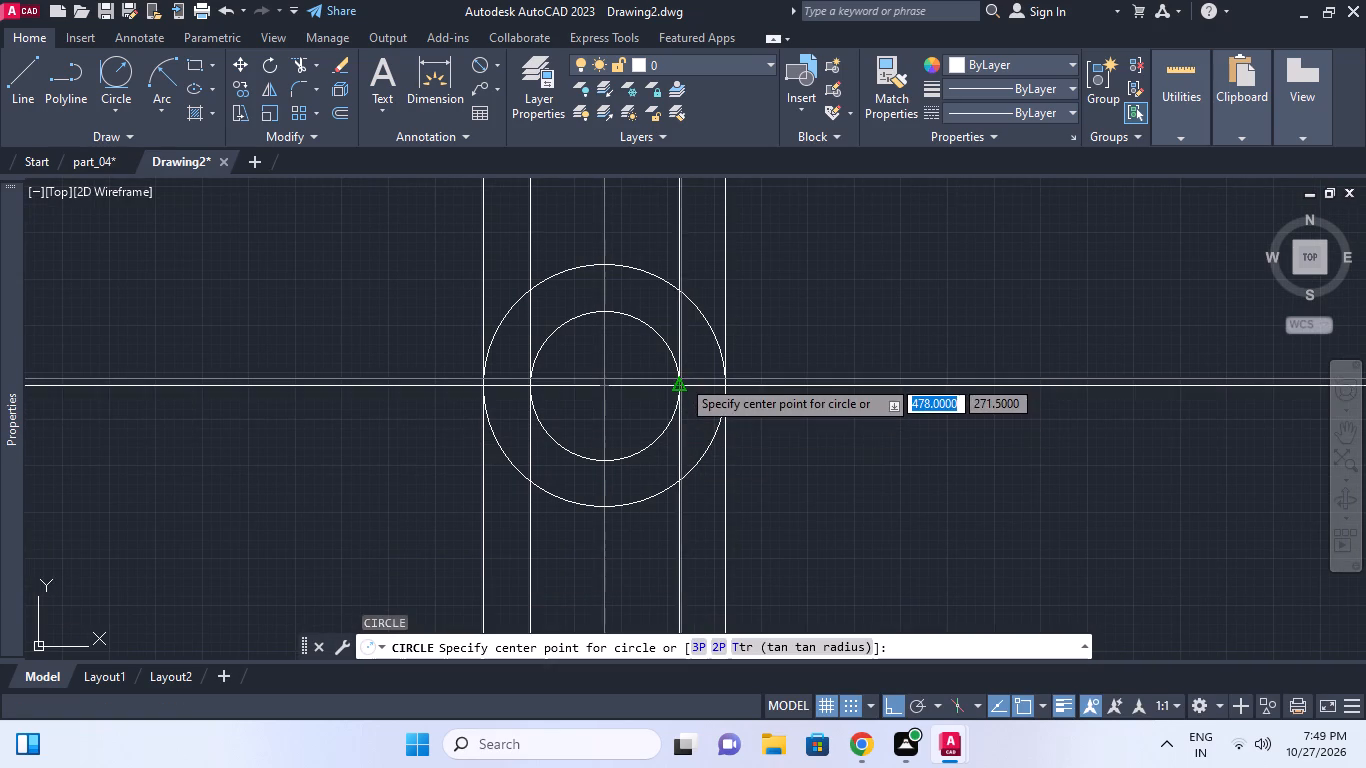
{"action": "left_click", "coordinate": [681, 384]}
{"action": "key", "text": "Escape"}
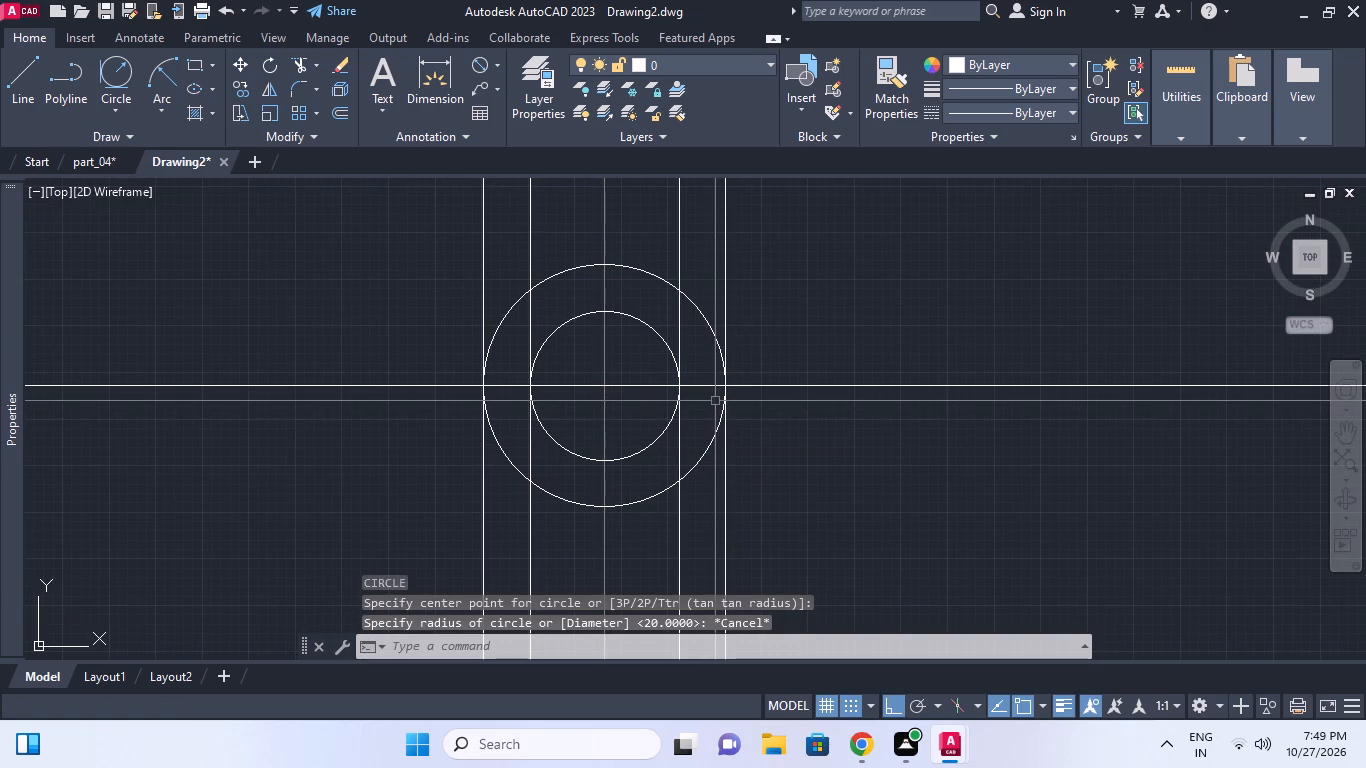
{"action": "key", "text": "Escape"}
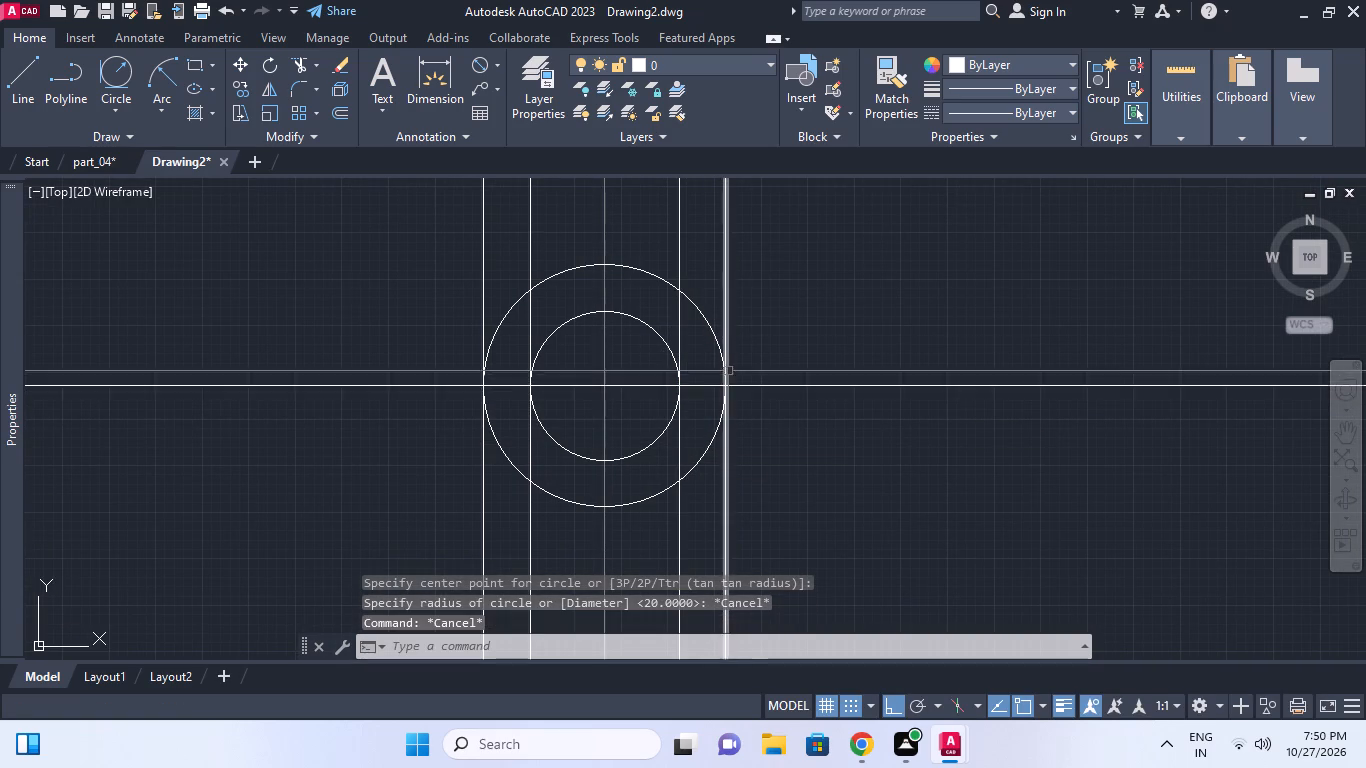
Draw a 40 diameter circle centred on the common centre of the concentric circles.
{"action": "key", "text": "c"}
{"action": "key", "text": "space"}
{"action": "left_click", "coordinate": [604, 382]}
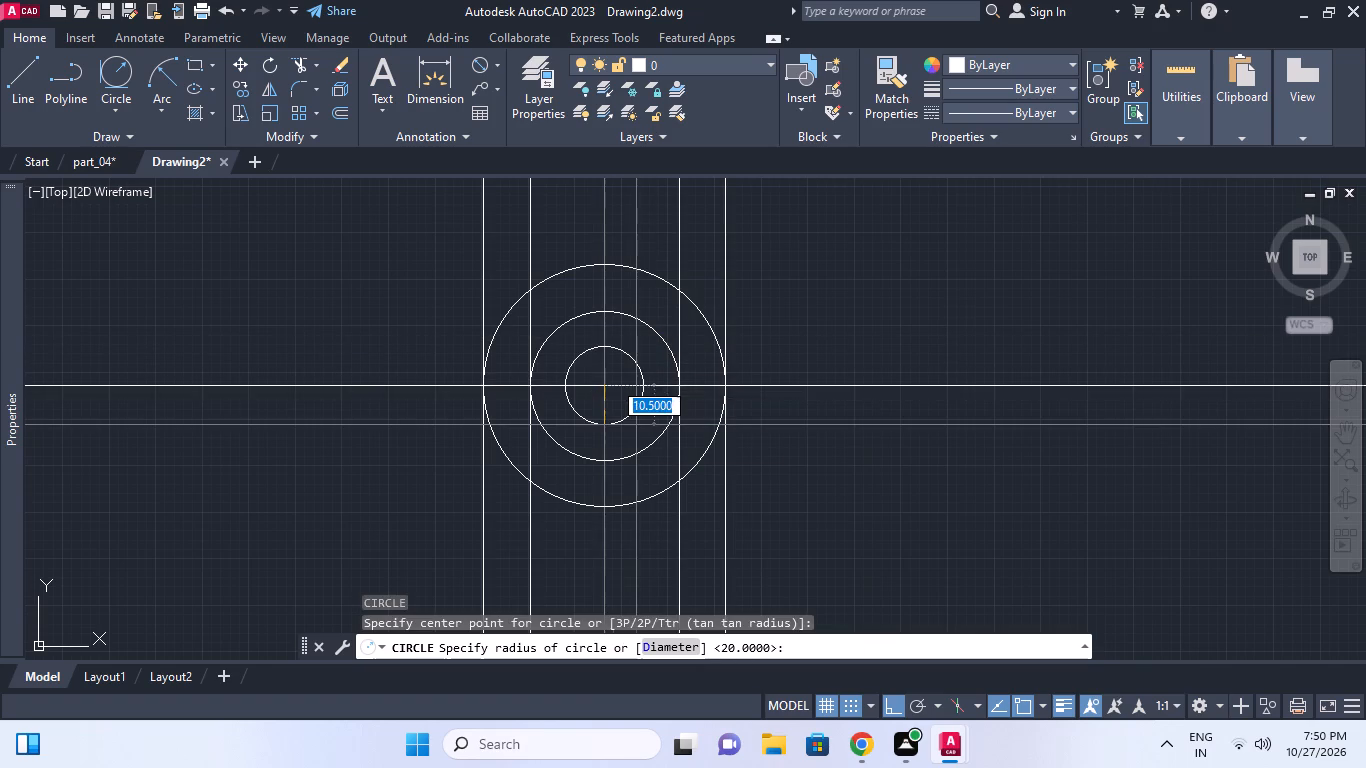
{"action": "type", "text": "d 40"}
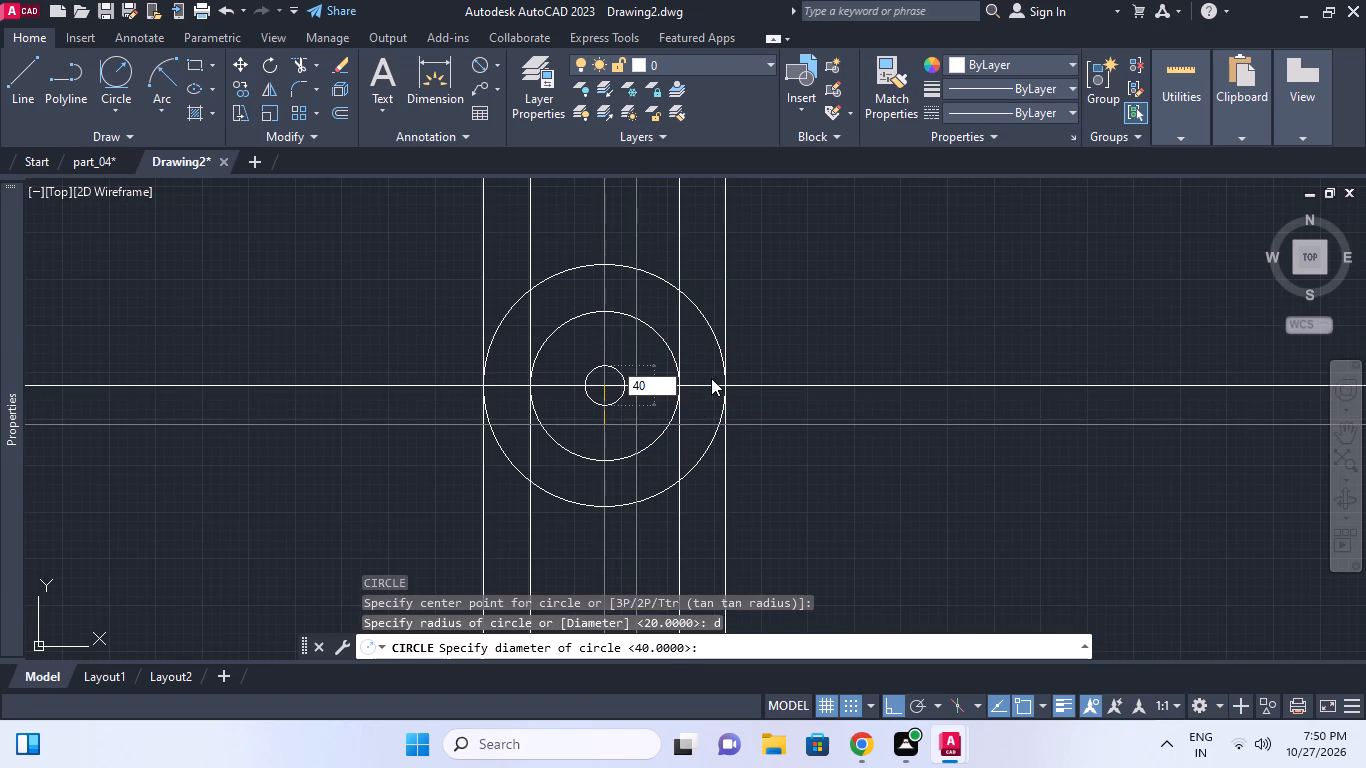
{"action": "key", "text": "Return"}
Dimension the diameters of the inner and outer circles, with the inner's text to the upper right and the outer's to the upper left.
{"action": "key", "text": "d"}
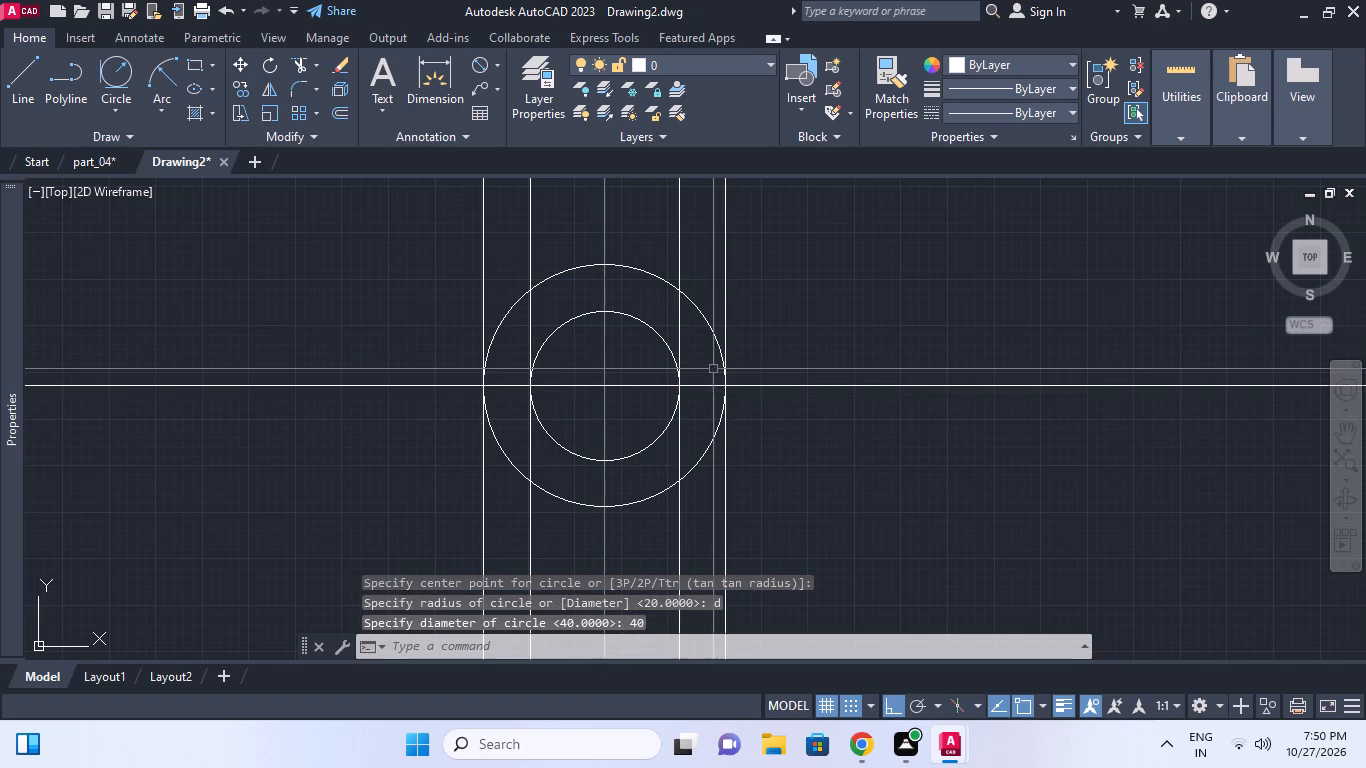
{"action": "key", "text": "d"}
{"action": "key", "text": "i"}
{"action": "key", "text": "space"}
{"action": "left_click", "coordinate": [635, 321]}
{"action": "left_click", "coordinate": [797, 293]}
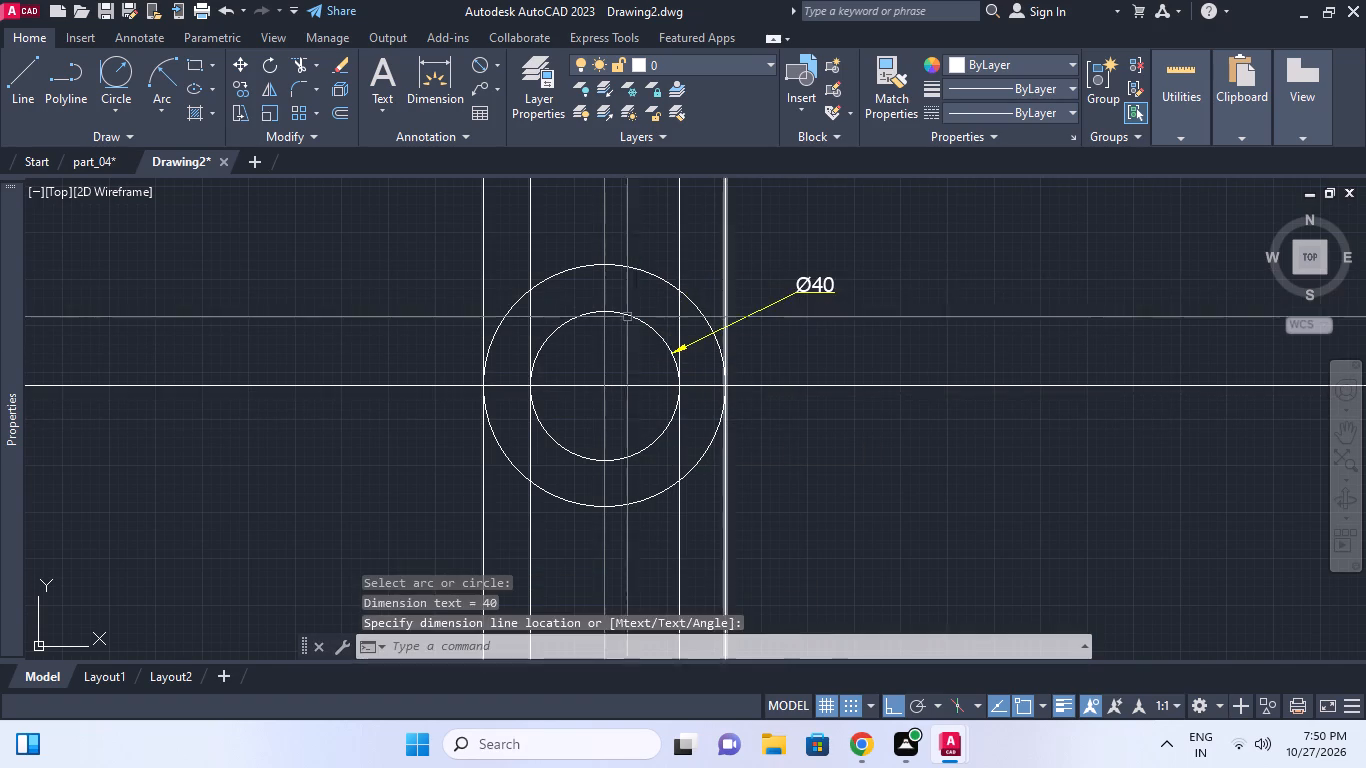
{"action": "key", "text": "space"}
{"action": "left_click", "coordinate": [504, 319]}
{"action": "left_click", "coordinate": [370, 267]}
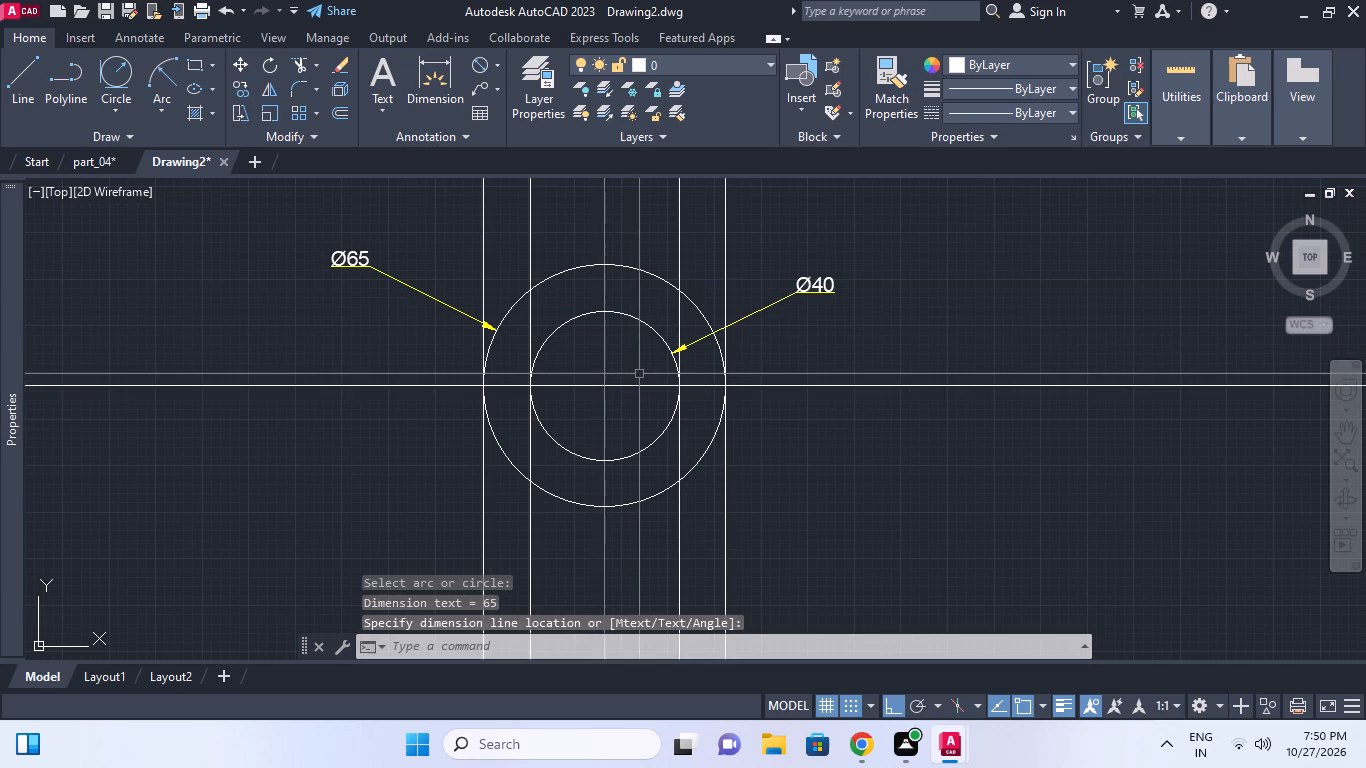
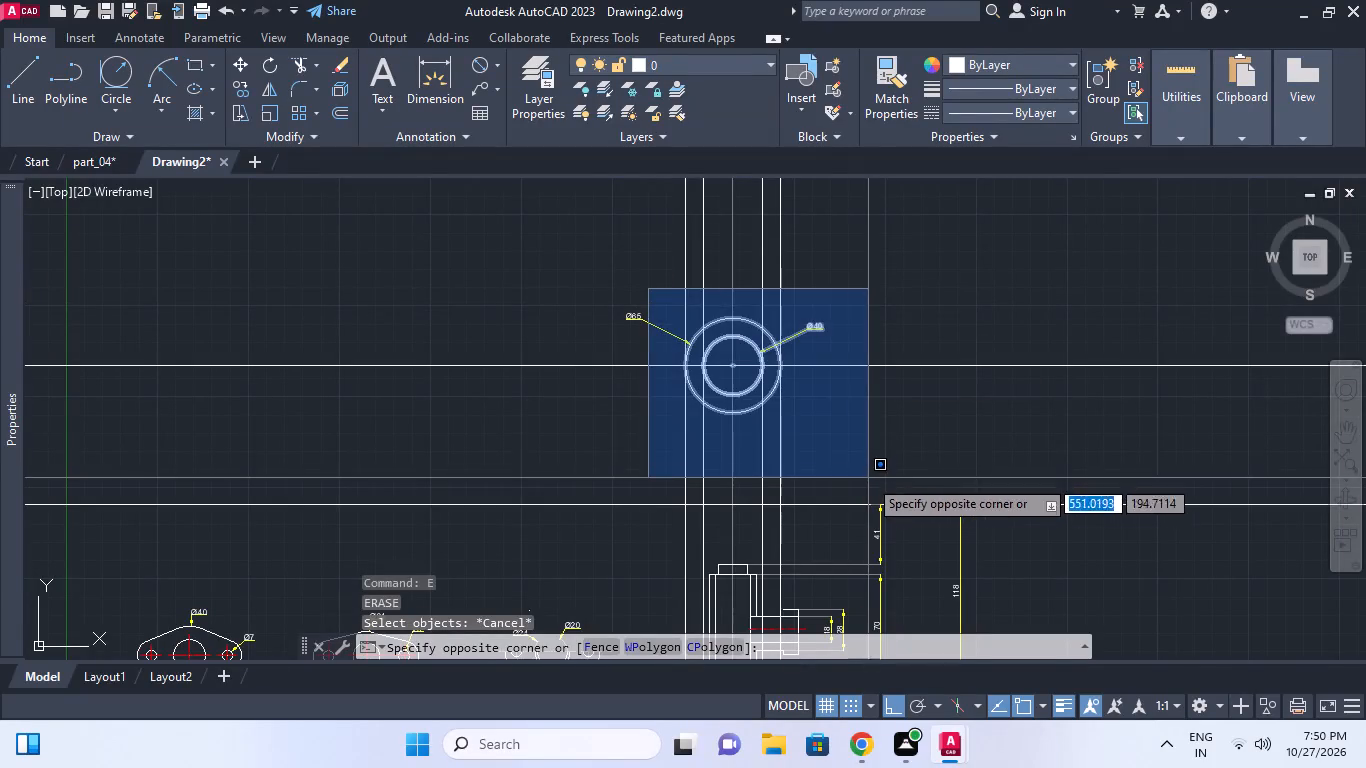
Copy the two concentric circles, without their diameter dimension, along the horizontal construction line to the right of the originals.
{"action": "left_click", "coordinate": [865, 468]}
{"action": "scroll", "coordinate": [780, 341], "scroll_direction": "up", "scroll_amount": 2}
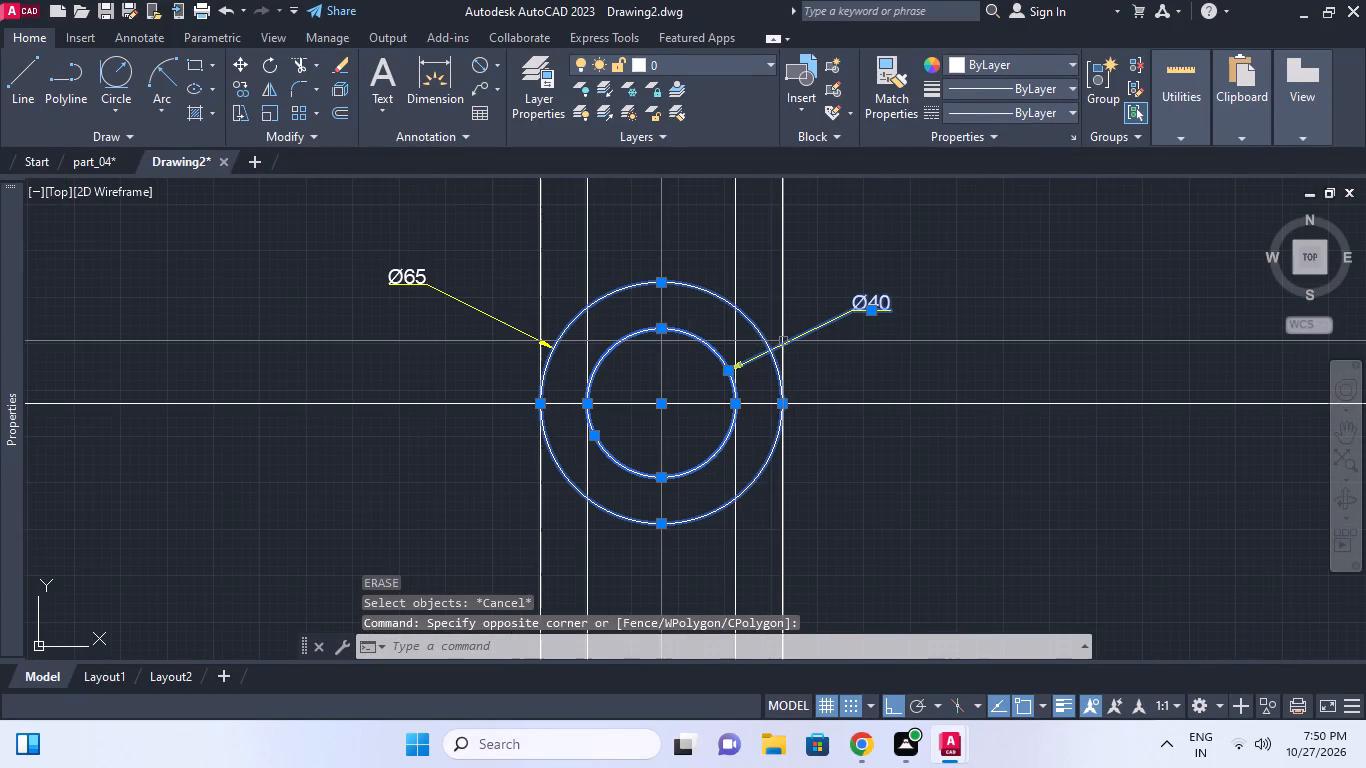
{"action": "left_click", "coordinate": [802, 332], "text": "shift"}
{"action": "middle_click_drag", "start_coordinate": [912, 351], "coordinate": [726, 392]}
{"action": "key", "text": "c"}
{"action": "key", "text": "o"}
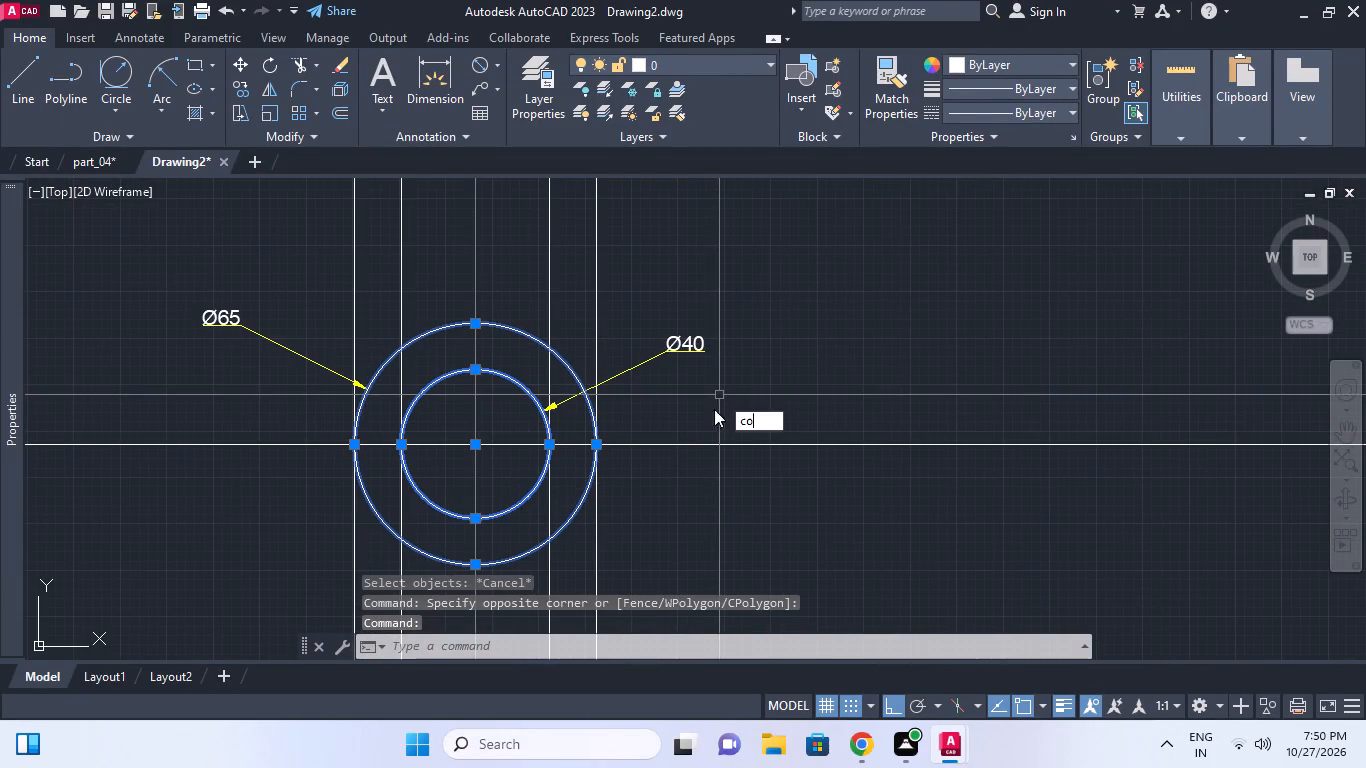
{"action": "key", "text": "space"}
{"action": "left_click", "coordinate": [820, 441]}
{"action": "middle_click_drag", "start_coordinate": [1172, 379], "coordinate": [731, 377]}
{"action": "left_click", "coordinate": [900, 382]}
{"action": "key", "text": "Escape"}
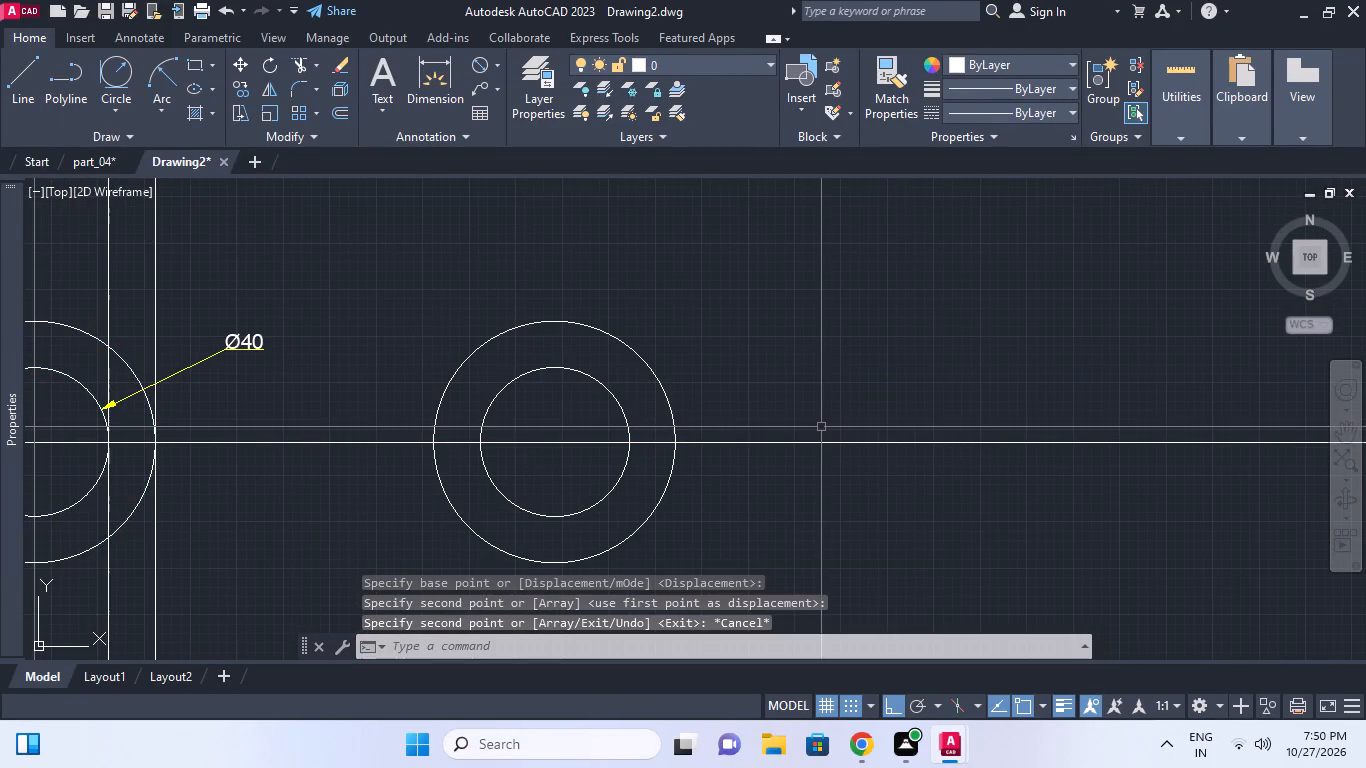
Move the copied pair of circles straight up, clear of the horizontal construction line.
{"action": "key", "text": "m"}
{"action": "key", "text": "space"}
{"action": "left_click_drag", "start_coordinate": [762, 286], "coordinate": [740, 292]}
{"action": "left_click", "coordinate": [572, 410]}
{"action": "key", "text": "space"}
{"action": "left_click", "coordinate": [701, 383]}
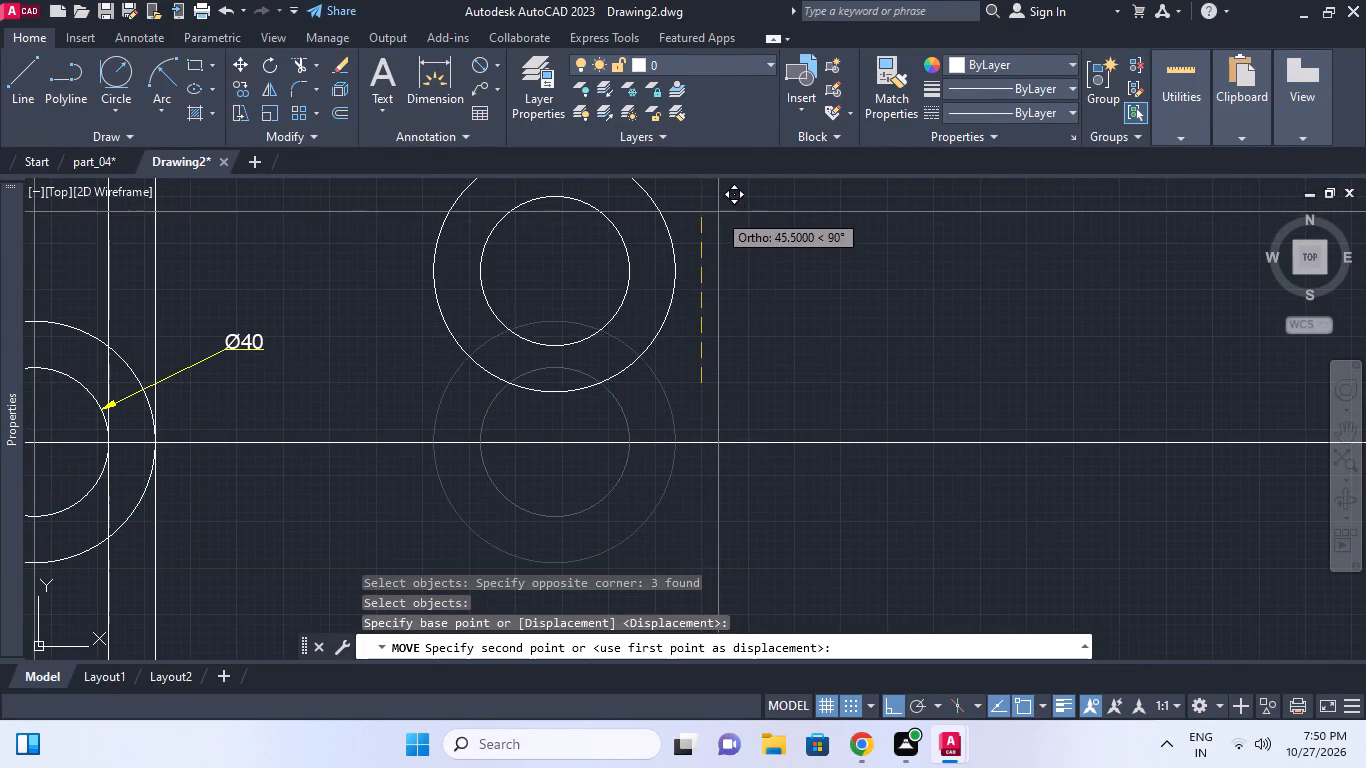
{"action": "middle_click_drag", "start_coordinate": [709, 218], "coordinate": [712, 318]}
{"action": "left_click", "coordinate": [733, 259]}
{"action": "key", "text": "Escape"}
{"action": "scroll", "coordinate": [578, 346], "scroll_direction": "down", "scroll_amount": 1}
{"action": "middle_click_drag", "start_coordinate": [578, 347], "coordinate": [706, 411]}
{"action": "middle_click_drag", "start_coordinate": [817, 428], "coordinate": [812, 419]}
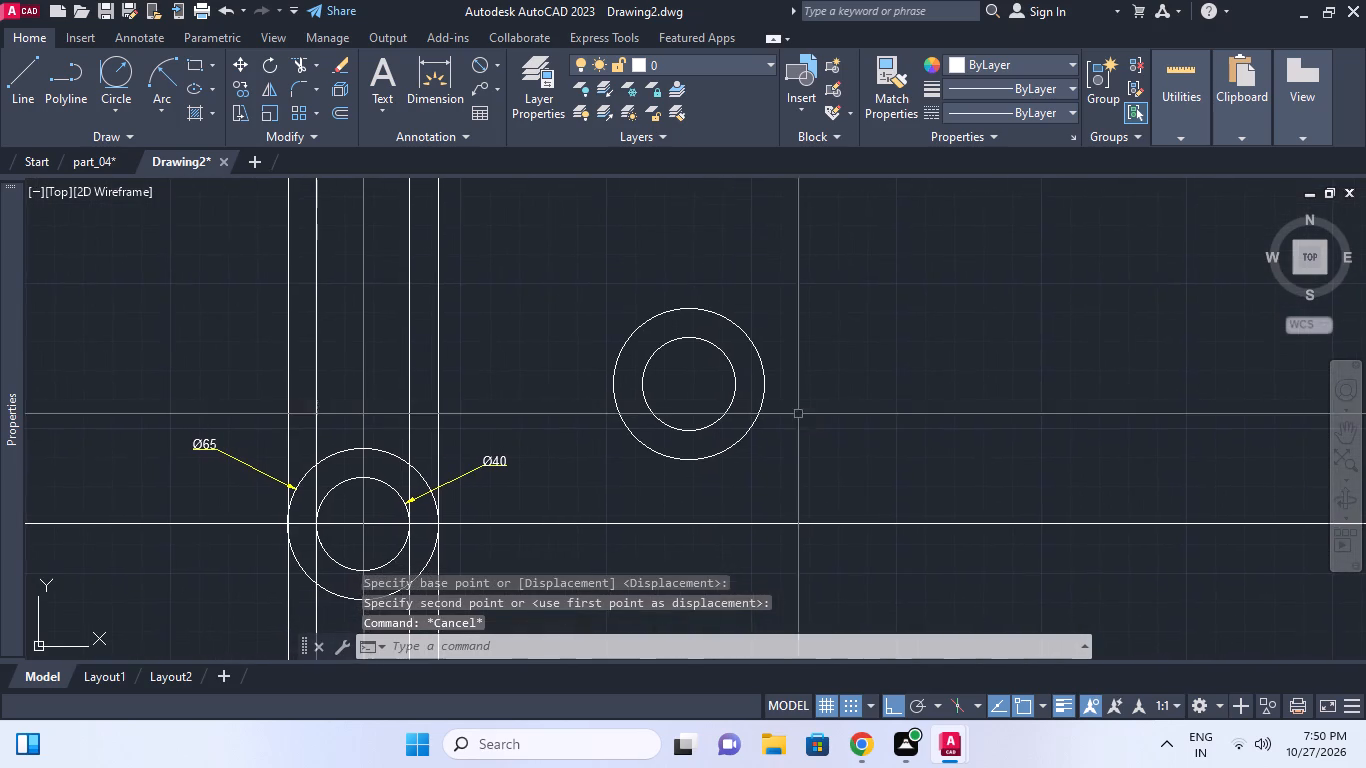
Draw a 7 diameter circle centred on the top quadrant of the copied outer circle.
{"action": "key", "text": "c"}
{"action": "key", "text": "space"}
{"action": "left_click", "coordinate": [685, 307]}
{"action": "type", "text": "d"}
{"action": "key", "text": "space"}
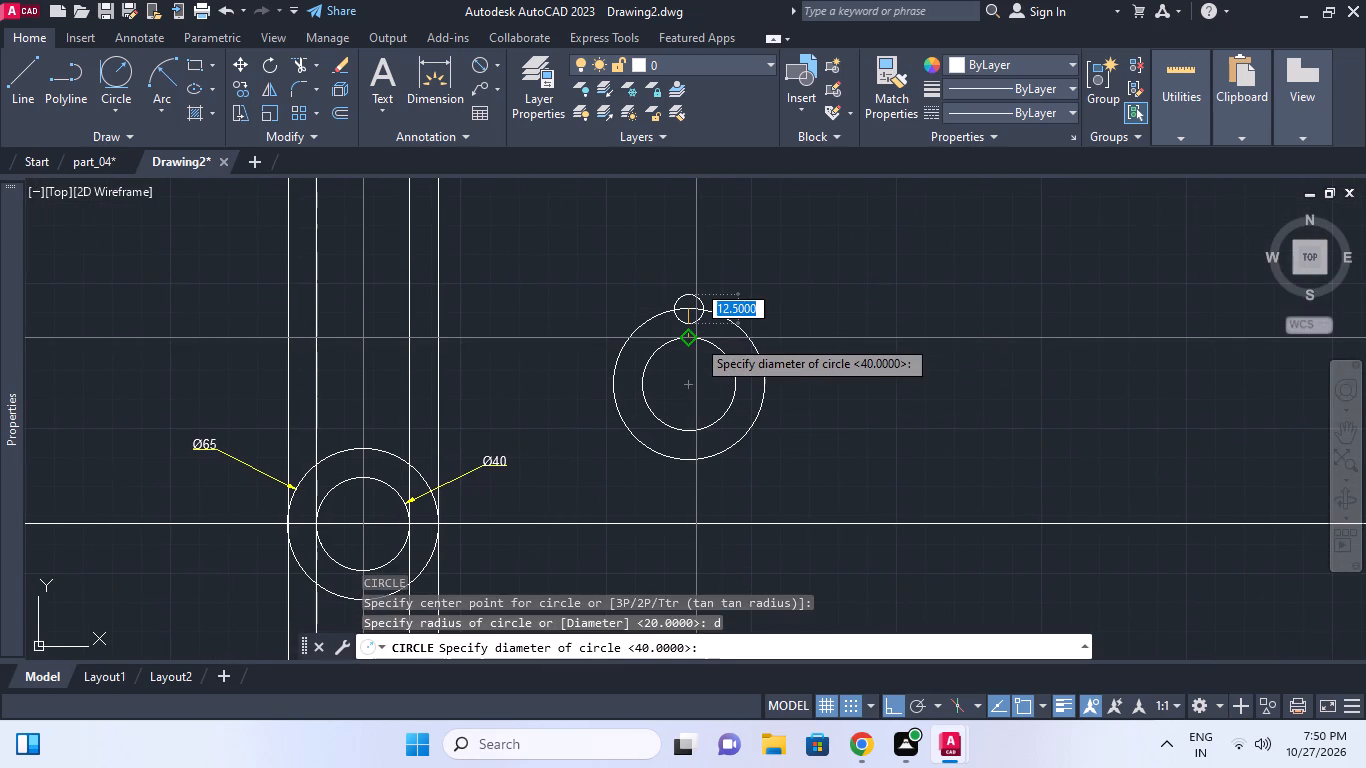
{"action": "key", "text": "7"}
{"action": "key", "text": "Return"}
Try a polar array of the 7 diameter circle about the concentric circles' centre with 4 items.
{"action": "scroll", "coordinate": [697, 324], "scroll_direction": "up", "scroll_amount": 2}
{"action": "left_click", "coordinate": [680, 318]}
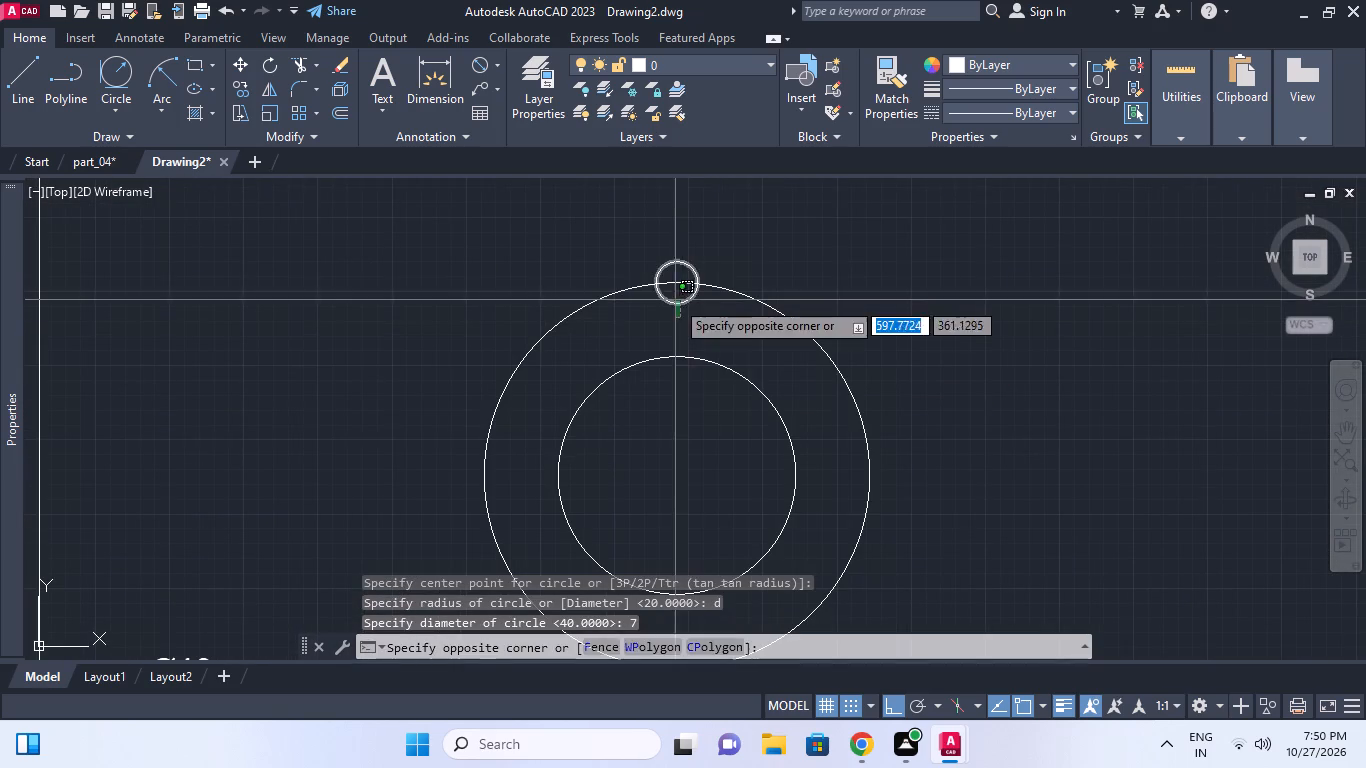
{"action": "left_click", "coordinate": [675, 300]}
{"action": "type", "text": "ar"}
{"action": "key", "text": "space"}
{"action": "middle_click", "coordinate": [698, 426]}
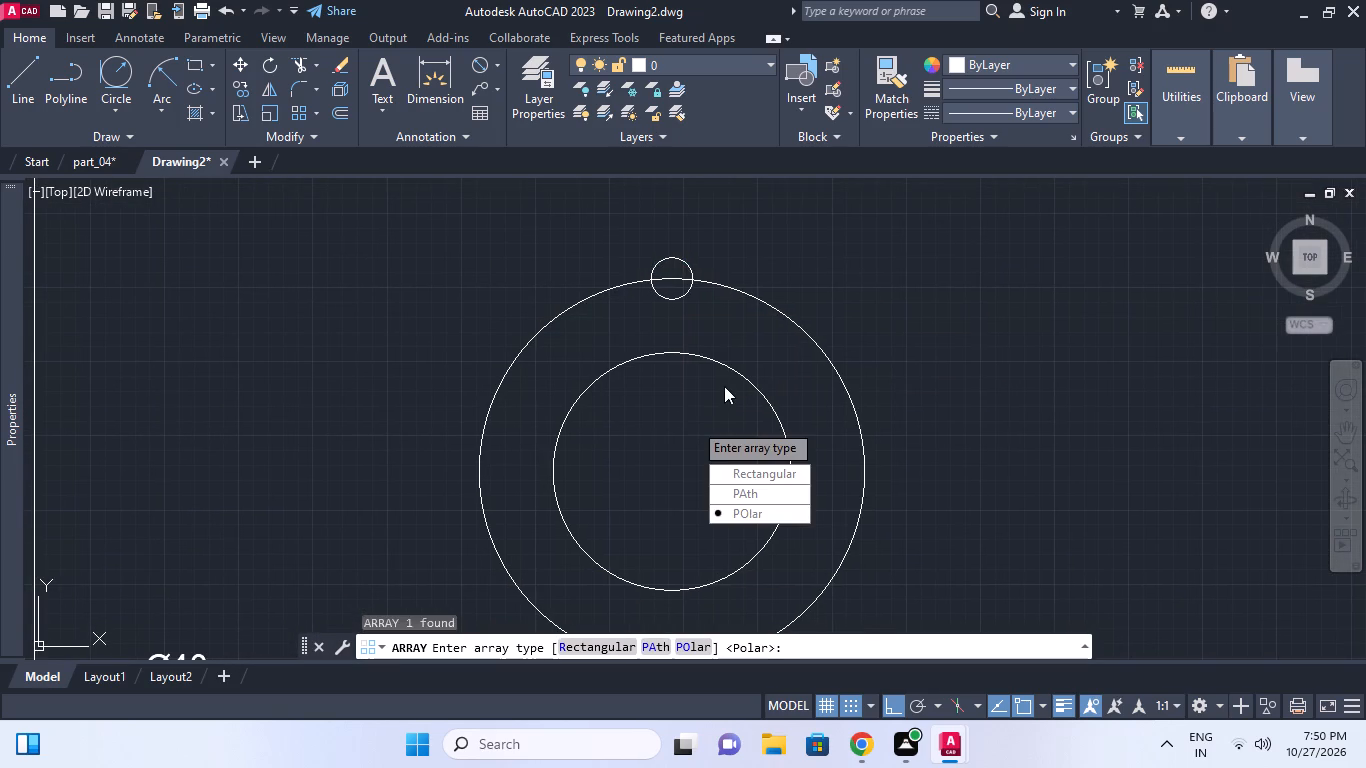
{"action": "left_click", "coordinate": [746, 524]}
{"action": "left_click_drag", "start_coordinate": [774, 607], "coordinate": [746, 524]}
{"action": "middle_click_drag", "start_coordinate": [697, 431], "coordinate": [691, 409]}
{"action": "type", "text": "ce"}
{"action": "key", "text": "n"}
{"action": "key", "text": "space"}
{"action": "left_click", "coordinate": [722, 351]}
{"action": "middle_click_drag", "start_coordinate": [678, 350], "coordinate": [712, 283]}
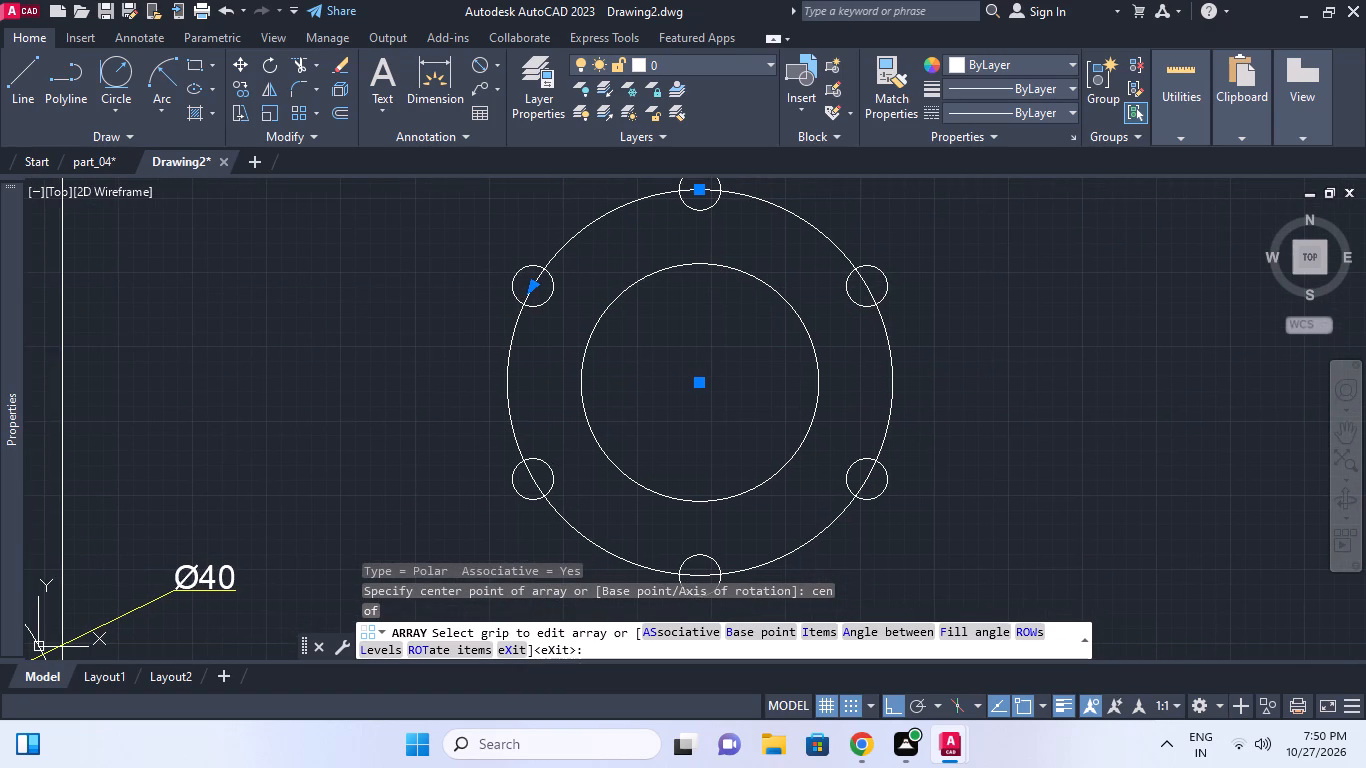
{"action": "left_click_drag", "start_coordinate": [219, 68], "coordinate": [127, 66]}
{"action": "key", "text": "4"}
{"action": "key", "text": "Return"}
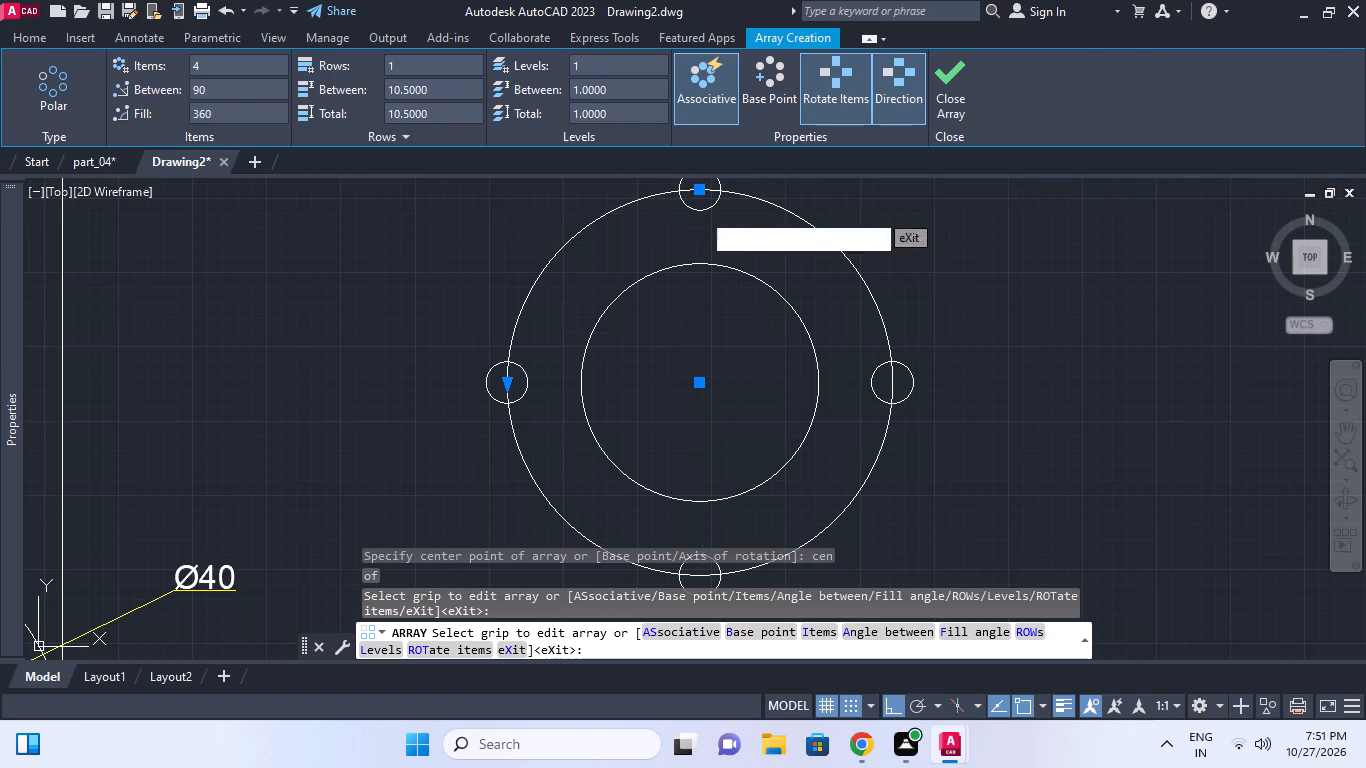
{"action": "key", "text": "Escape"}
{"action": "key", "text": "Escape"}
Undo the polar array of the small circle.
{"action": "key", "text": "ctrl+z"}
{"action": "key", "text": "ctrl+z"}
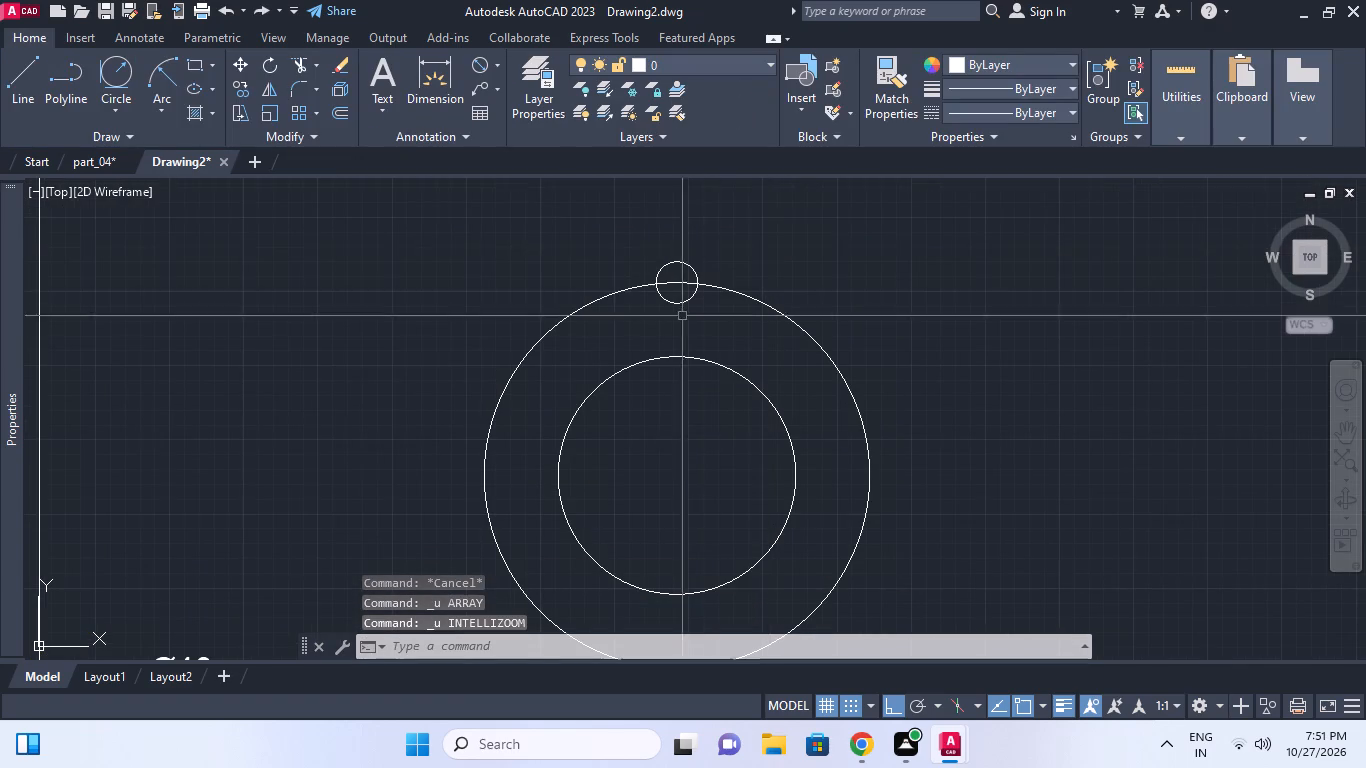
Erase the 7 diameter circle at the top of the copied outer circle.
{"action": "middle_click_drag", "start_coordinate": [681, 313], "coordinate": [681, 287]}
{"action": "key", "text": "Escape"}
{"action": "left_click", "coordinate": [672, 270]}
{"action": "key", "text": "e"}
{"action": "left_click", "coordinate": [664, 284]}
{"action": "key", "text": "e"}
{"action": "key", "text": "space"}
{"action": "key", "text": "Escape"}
Draw a line about 50 long from the copied circles' centre to the upper right at 45°.
{"action": "middle_click_drag", "start_coordinate": [745, 309], "coordinate": [751, 298]}
{"action": "key", "text": "l"}
{"action": "key", "text": "space"}
{"action": "left_click", "coordinate": [677, 439]}
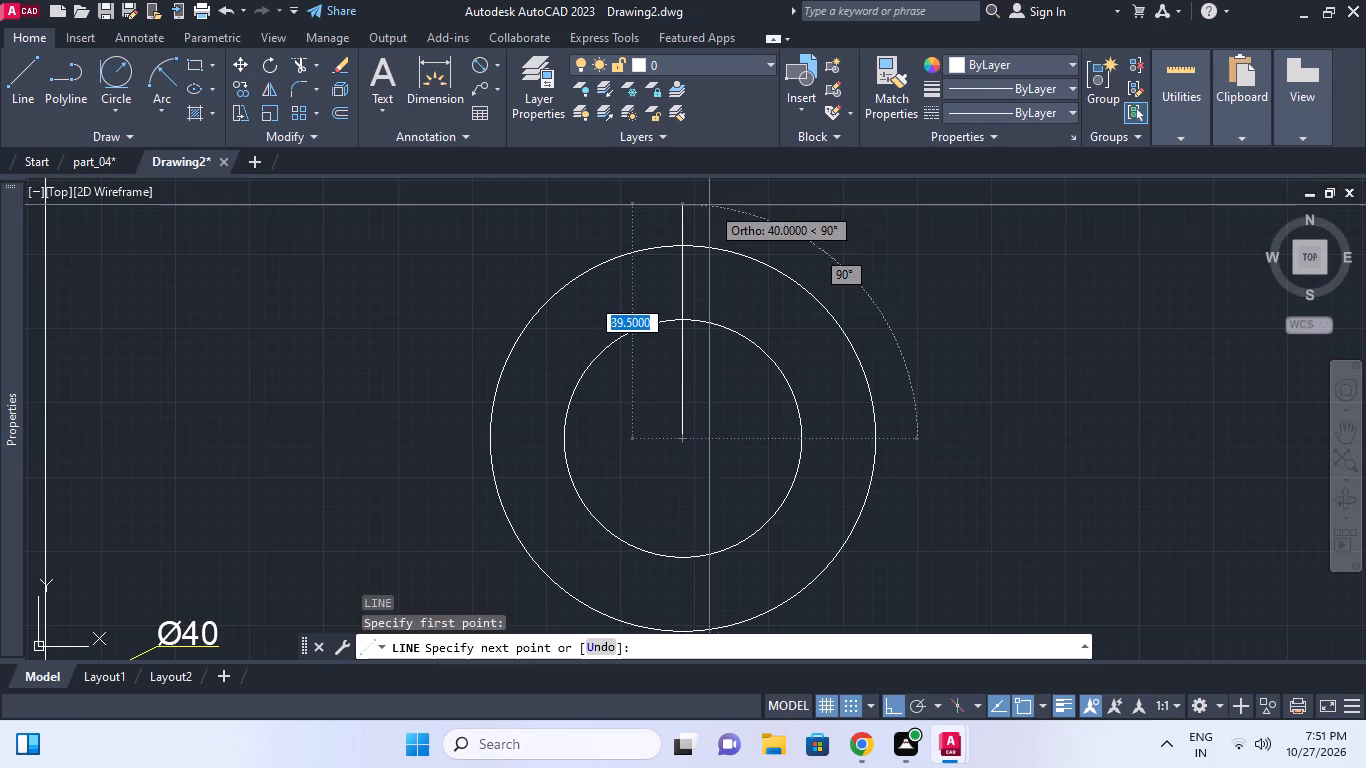
{"action": "middle_click_drag", "start_coordinate": [710, 207], "coordinate": [712, 288]}
{"action": "key", "text": "Tab"}
{"action": "type", "text": "45"}
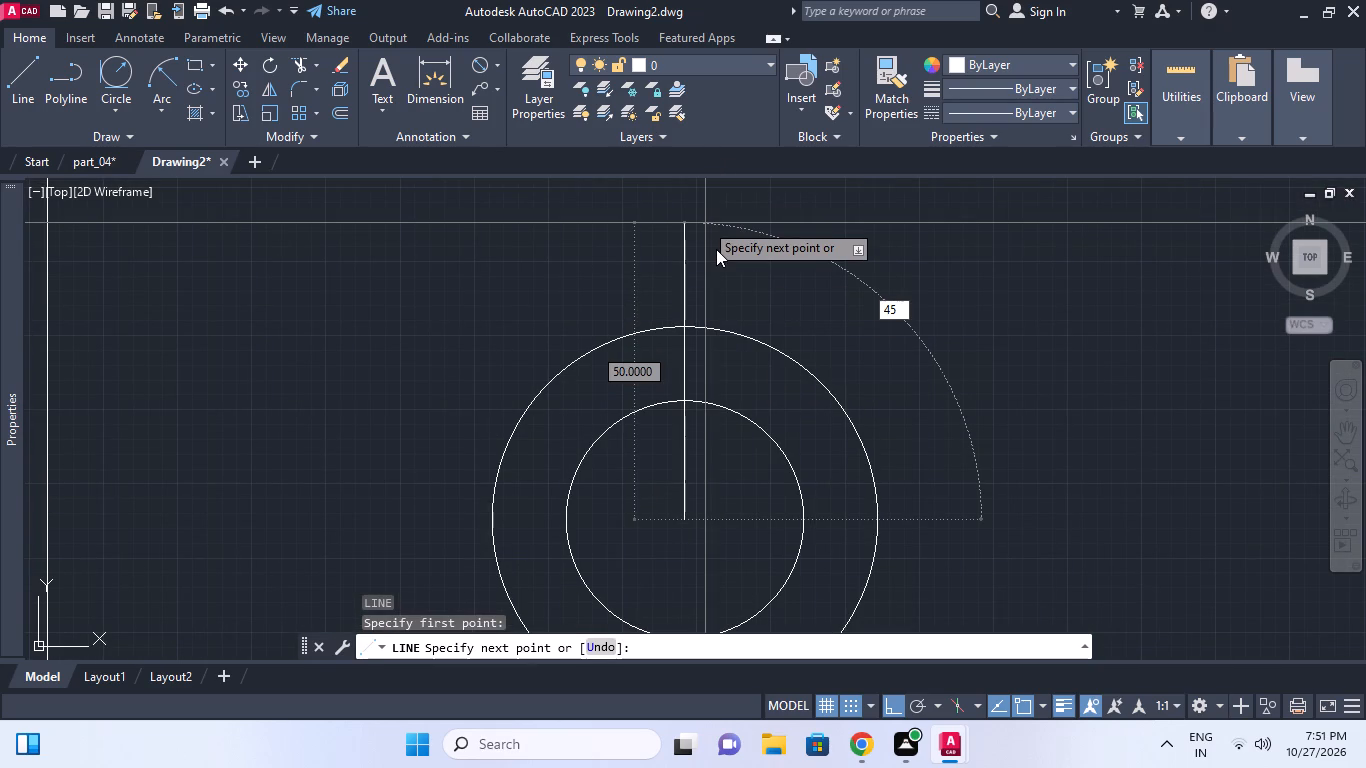
{"action": "key", "text": "Return"}
{"action": "middle_click_drag", "start_coordinate": [738, 307], "coordinate": [746, 223]}
{"action": "key", "text": "Escape"}
{"action": "middle_click_drag", "start_coordinate": [828, 347], "coordinate": [834, 330]}
{"action": "key", "text": "Escape"}
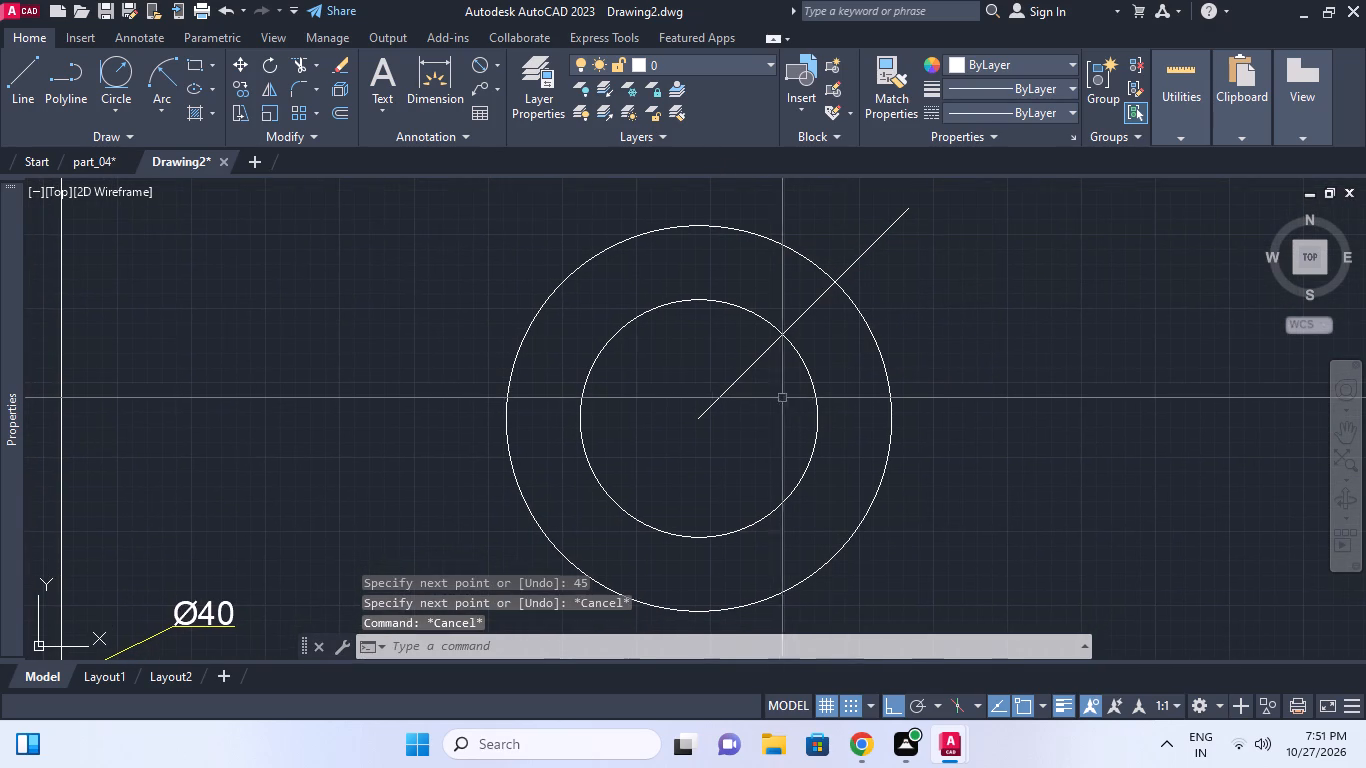
Draw a vertical line from the copied circles' centre upward, extending beyond the outer circle.
{"action": "middle_click", "coordinate": [777, 401]}
{"action": "key", "text": "l"}
{"action": "key", "text": "space"}
{"action": "left_click", "coordinate": [702, 424]}
{"action": "middle_click_drag", "start_coordinate": [689, 303], "coordinate": [685, 416]}
{"action": "left_click", "coordinate": [679, 189]}
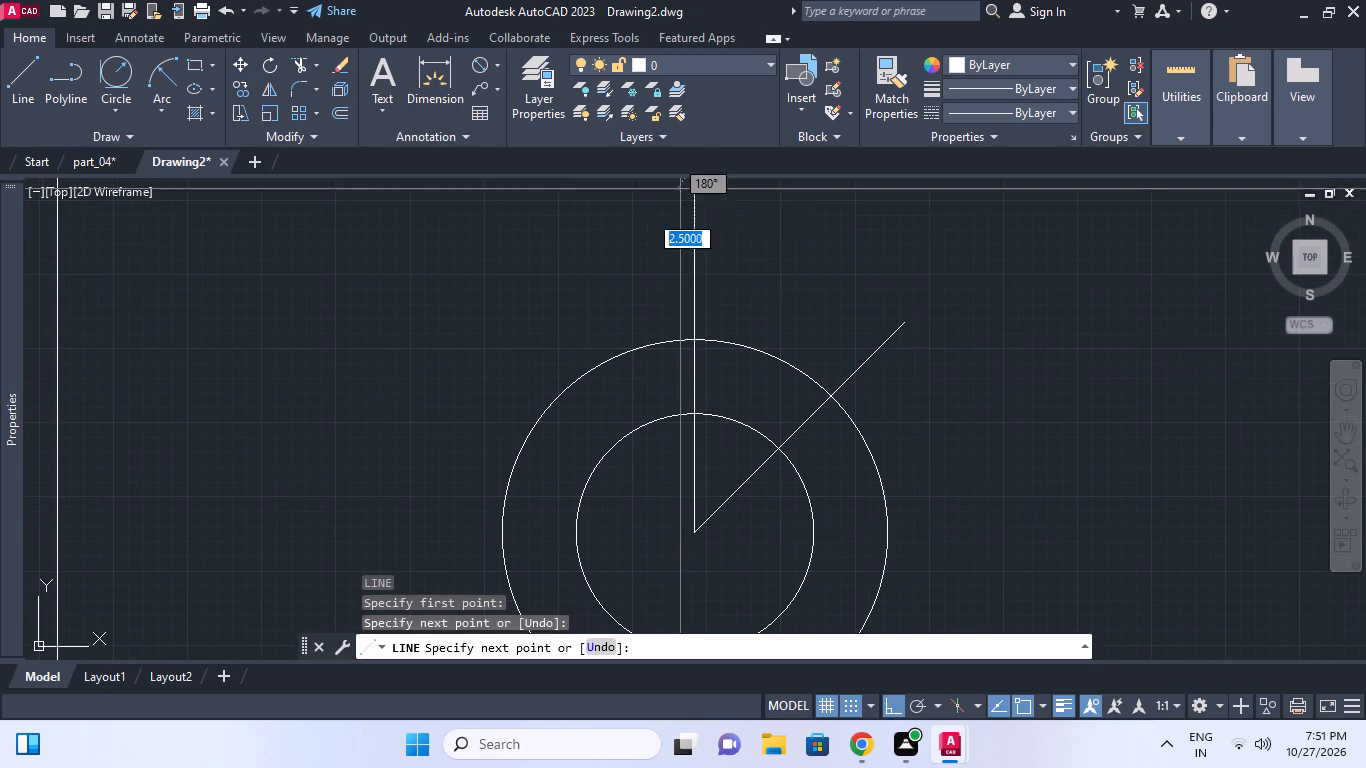
{"action": "key", "text": "Escape"}
Add an angular dimension between the vertical line and the inclined line, just outside the outer circle.
{"action": "middle_click_drag", "start_coordinate": [690, 381], "coordinate": [686, 371]}
{"action": "key", "text": "d"}
{"action": "key", "text": "a"}
{"action": "key", "text": "n"}
{"action": "key", "text": "space"}
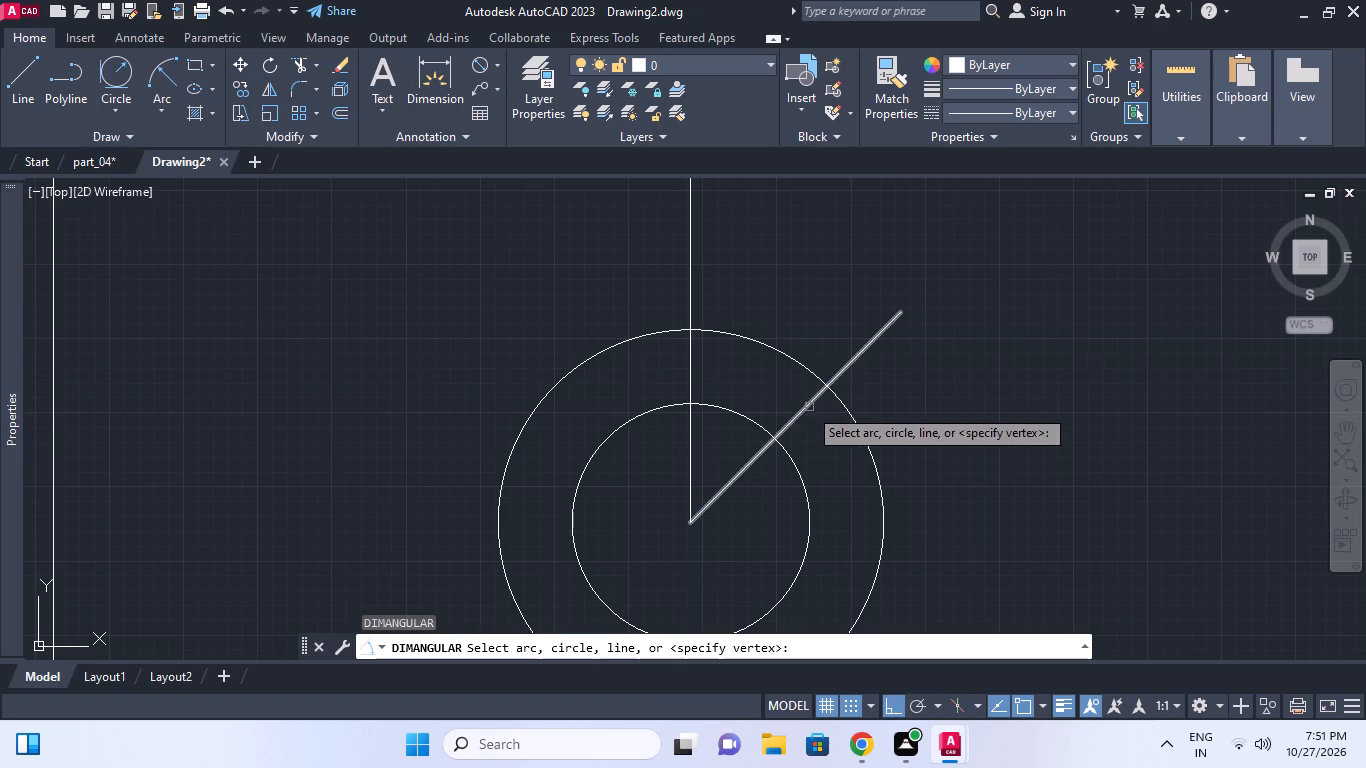
{"action": "left_click", "coordinate": [808, 407]}
{"action": "left_click", "coordinate": [694, 372]}
{"action": "left_click", "coordinate": [741, 291]}
Reposition the angular dimension farther out, near the end of the inclined line.
{"action": "middle_click_drag", "start_coordinate": [850, 320], "coordinate": [846, 298]}
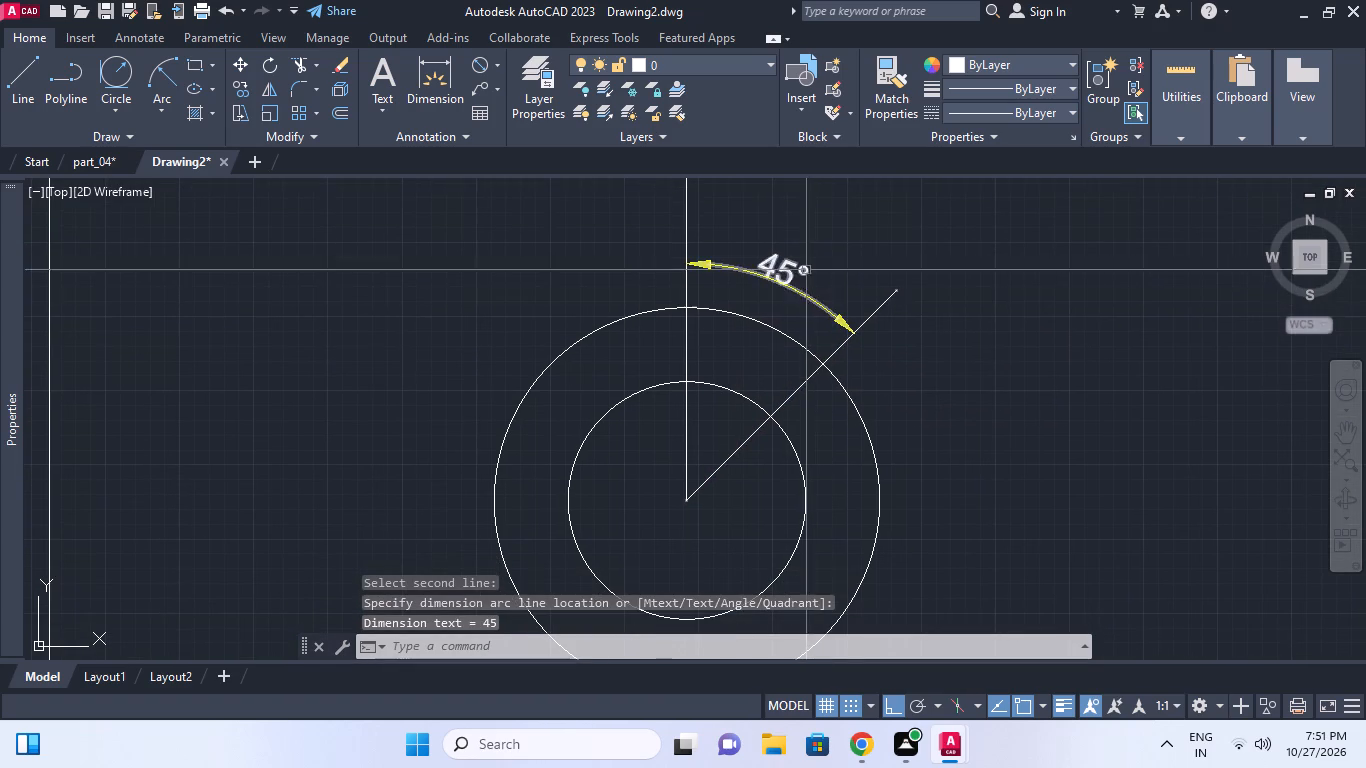
{"action": "left_click", "coordinate": [790, 283]}
{"action": "left_click", "coordinate": [803, 291]}
{"action": "left_click", "coordinate": [868, 210]}
{"action": "middle_click", "coordinate": [814, 296]}
{"action": "scroll", "coordinate": [814, 296], "scroll_direction": "down", "scroll_amount": 1}
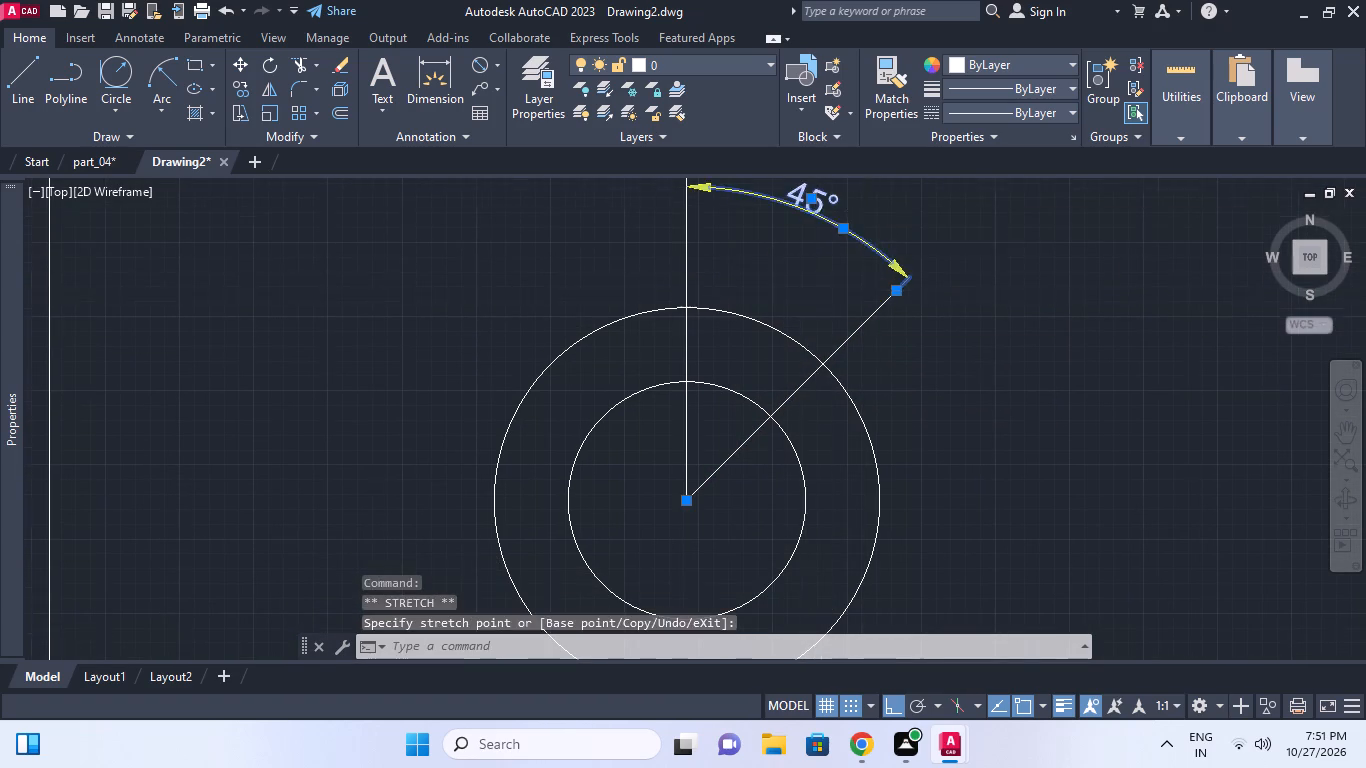
{"action": "key", "text": "Escape"}
{"action": "middle_click", "coordinate": [814, 355]}
{"action": "middle_click", "coordinate": [794, 375]}
{"action": "key", "text": "Escape"}
Dimension the diameters of the copied inner and outer circles, with the inner's text to the upper right and the outer's to the upper left.
{"action": "middle_click_drag", "start_coordinate": [790, 372], "coordinate": [787, 360]}
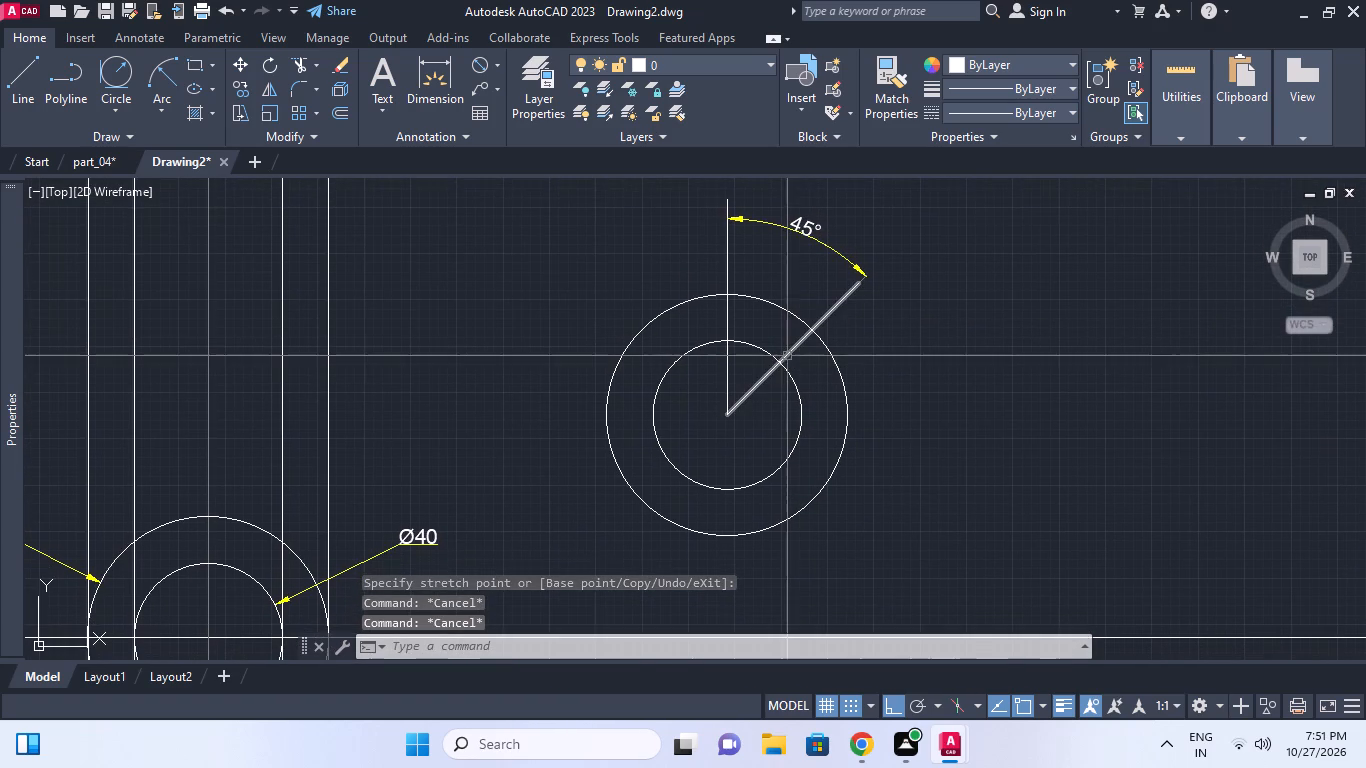
{"action": "type", "text": "dd"}
{"action": "key", "text": "i"}
{"action": "key", "text": "space"}
{"action": "left_click", "coordinate": [797, 395]}
{"action": "left_click", "coordinate": [887, 349]}
{"action": "key", "text": "Escape"}
{"action": "key", "text": "space"}
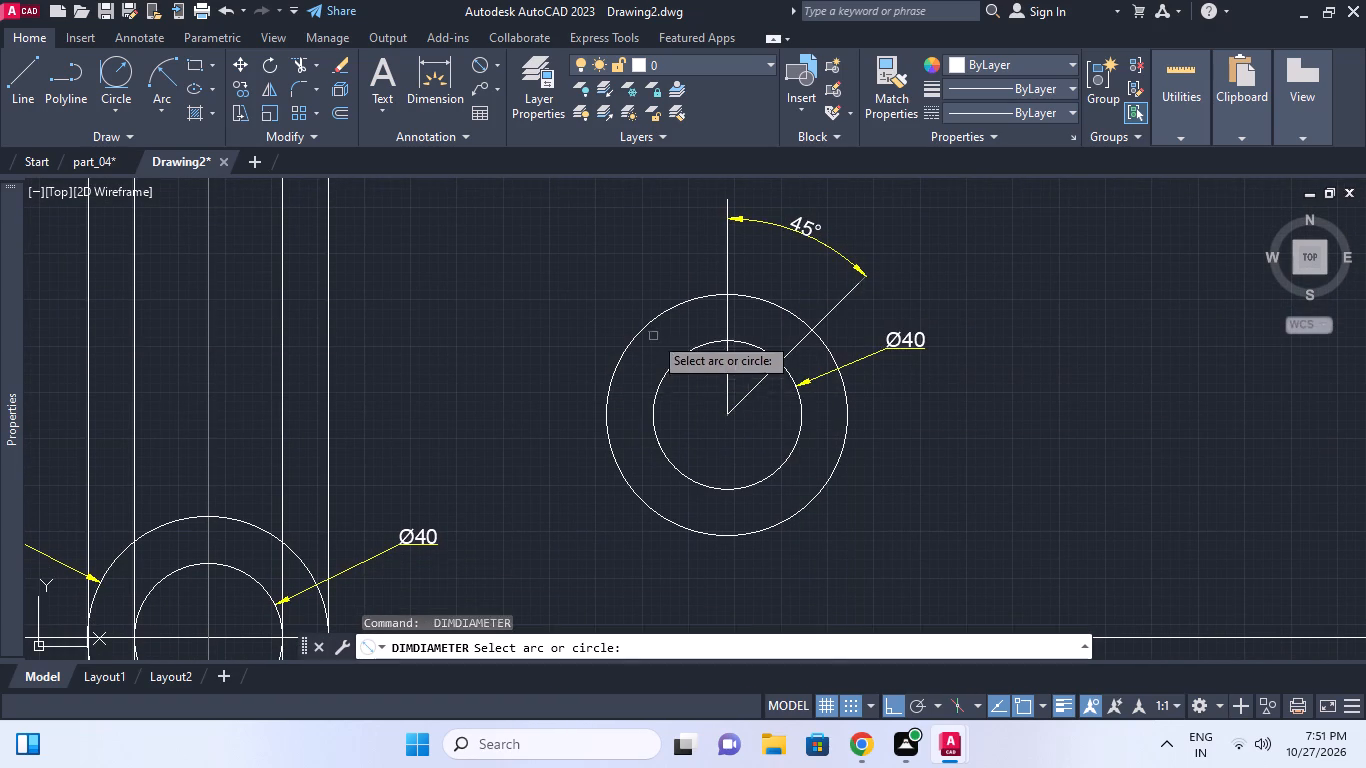
{"action": "left_click", "coordinate": [650, 312]}
{"action": "left_click", "coordinate": [650, 324]}
{"action": "left_click", "coordinate": [622, 280]}
{"action": "key", "text": "Escape"}
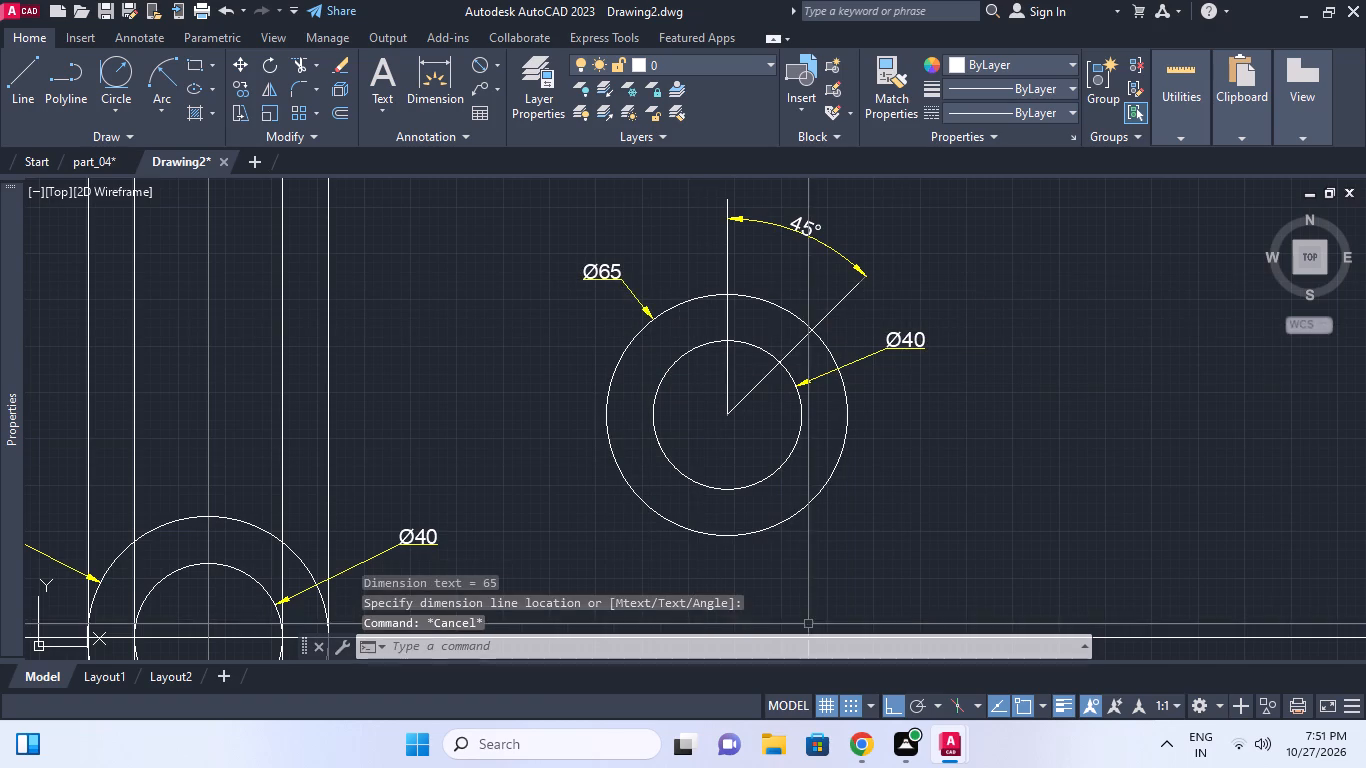
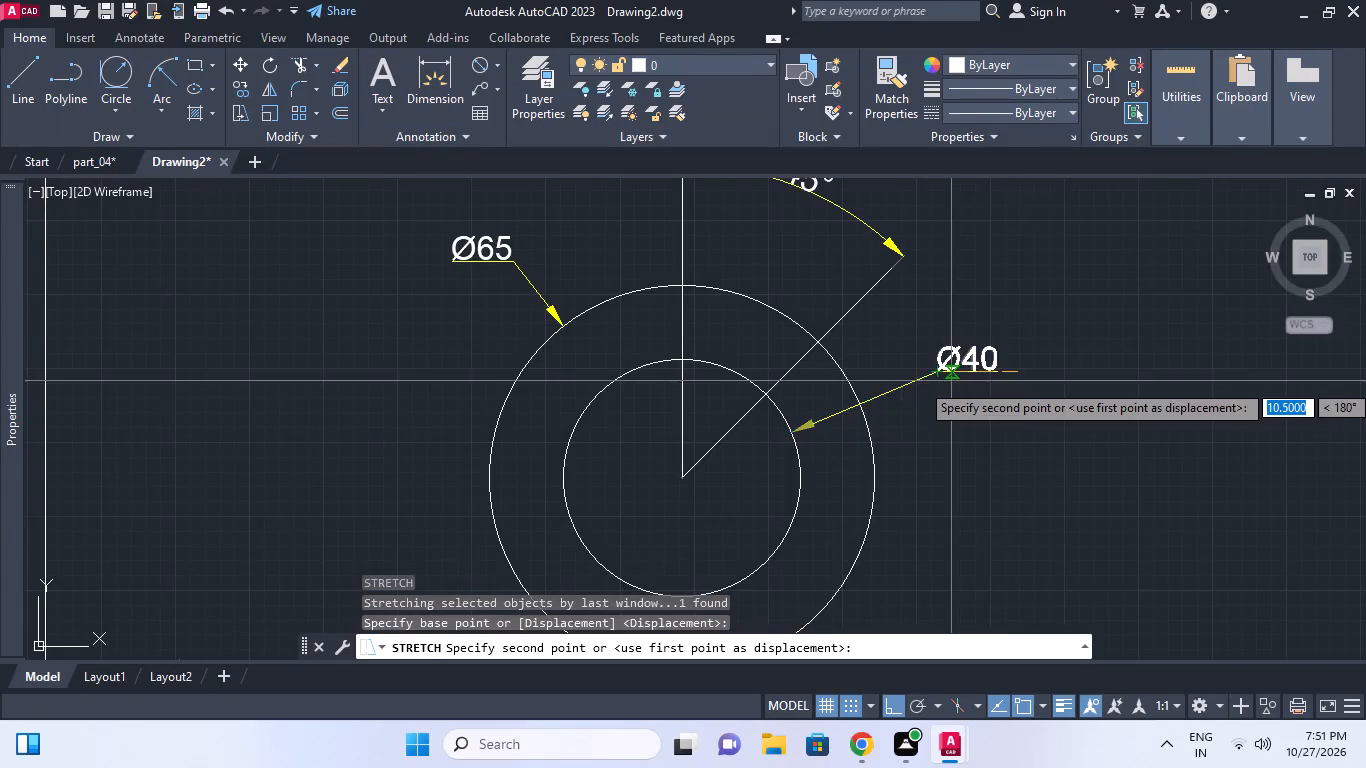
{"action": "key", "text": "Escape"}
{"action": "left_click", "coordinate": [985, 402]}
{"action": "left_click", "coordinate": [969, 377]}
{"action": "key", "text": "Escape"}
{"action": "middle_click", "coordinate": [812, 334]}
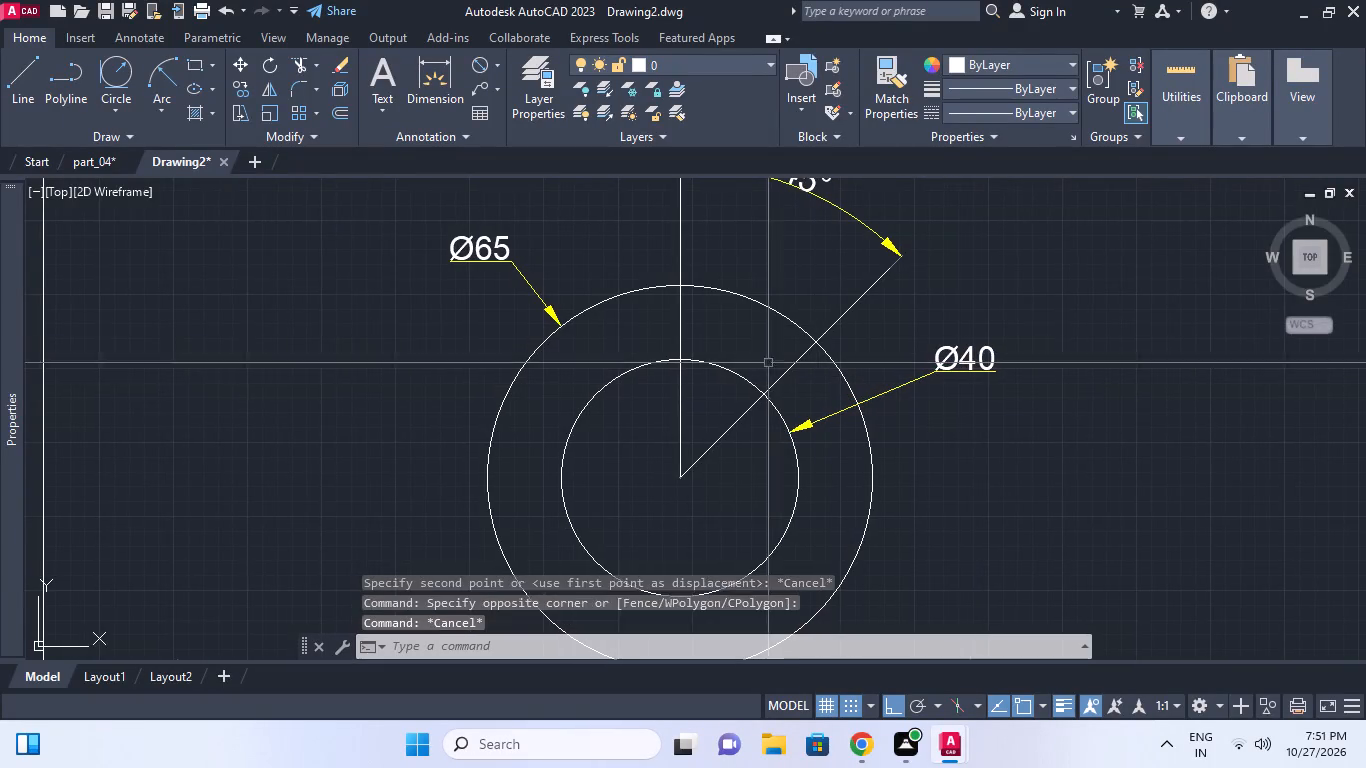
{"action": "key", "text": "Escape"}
Draw a 7 diameter circle centred where the inclined line crosses the inner 40 diameter circle.
{"action": "middle_click_drag", "start_coordinate": [756, 388], "coordinate": [746, 359]}
{"action": "key", "text": "c"}
{"action": "key", "text": "space"}
{"action": "left_click", "coordinate": [751, 368]}
{"action": "type", "text": "d 7"}
{"action": "key", "text": "space"}
{"action": "middle_click", "coordinate": [758, 366]}
{"action": "key", "text": "Escape"}
Create a polar array of the 7 diameter circle with 4 items about the flange view's centre.
{"action": "left_click", "coordinate": [771, 365]}
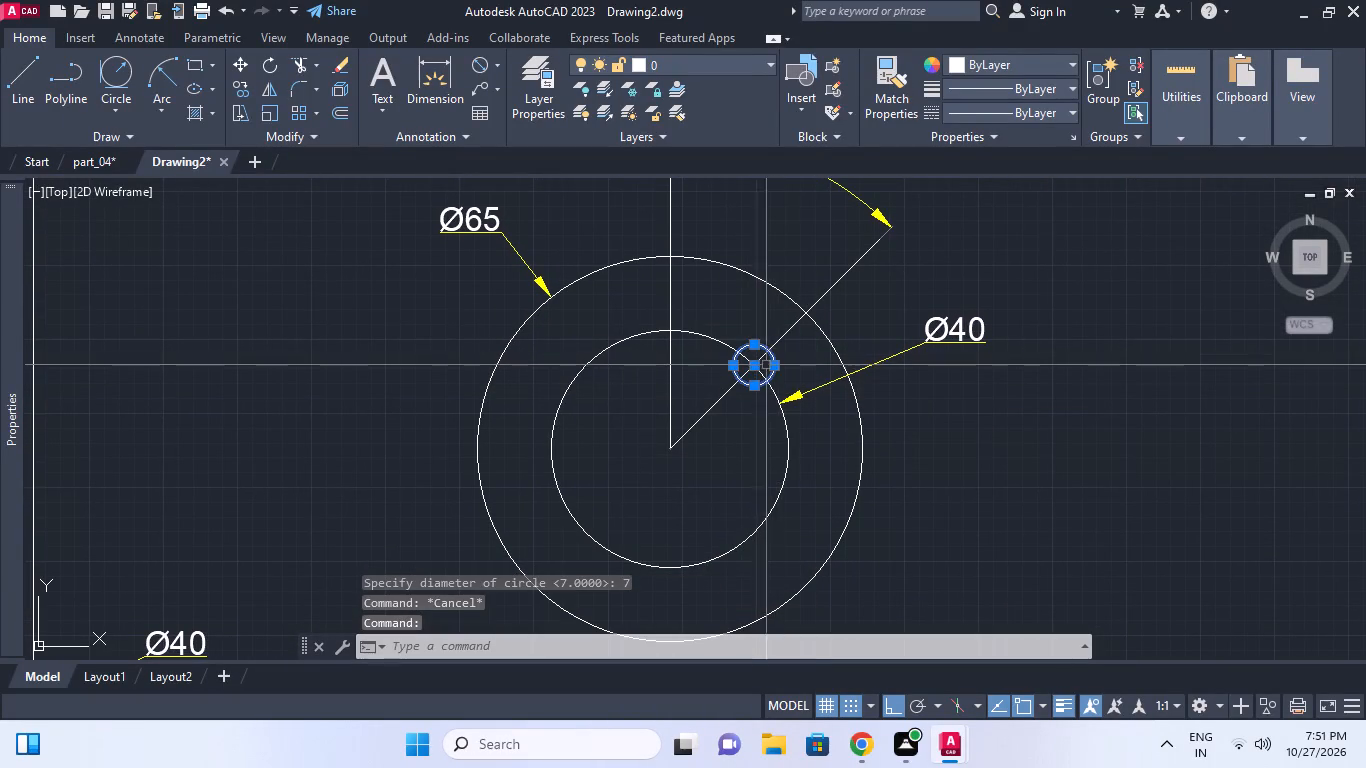
{"action": "type", "text": "ar"}
{"action": "key", "text": "space"}
{"action": "type", "text": "p"}
{"action": "key", "text": "space"}
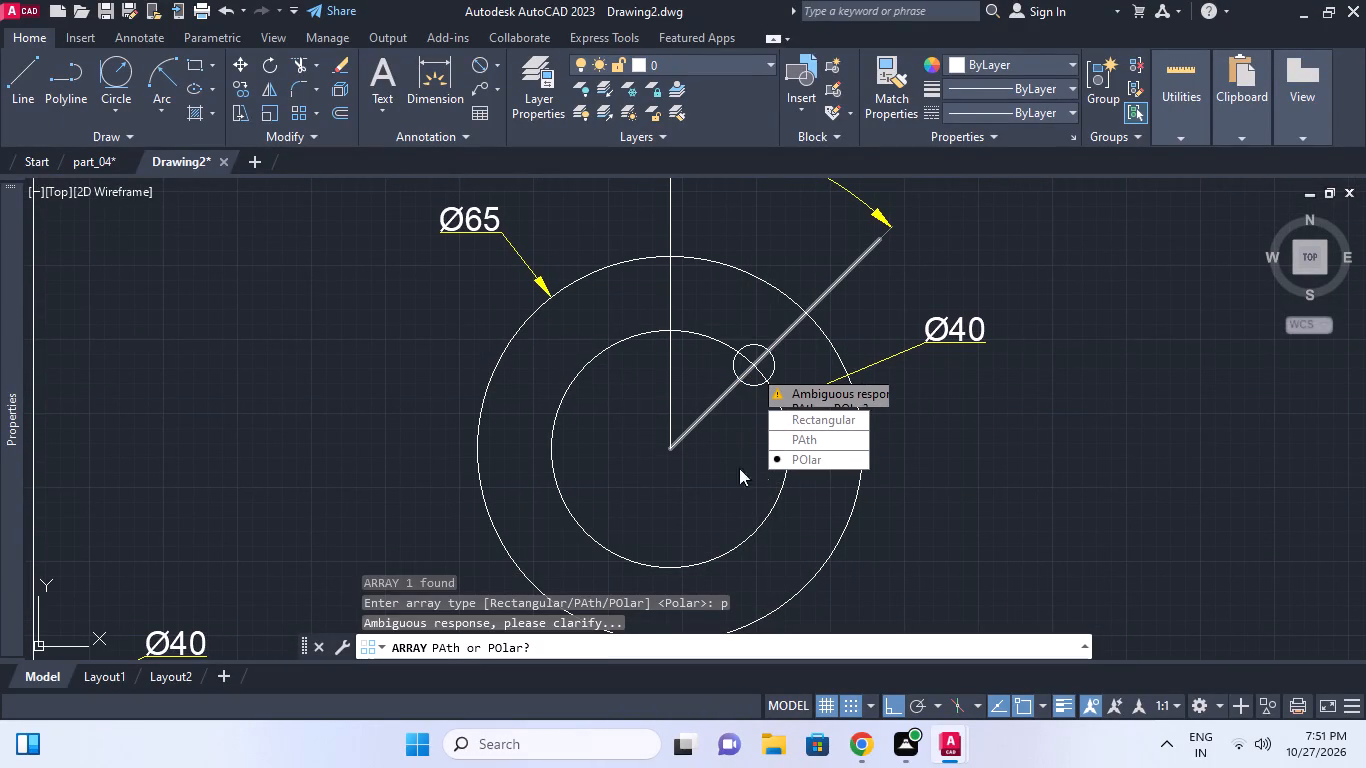
{"action": "key", "text": "p"}
{"action": "type", "text": "o"}
{"action": "key", "text": "space"}
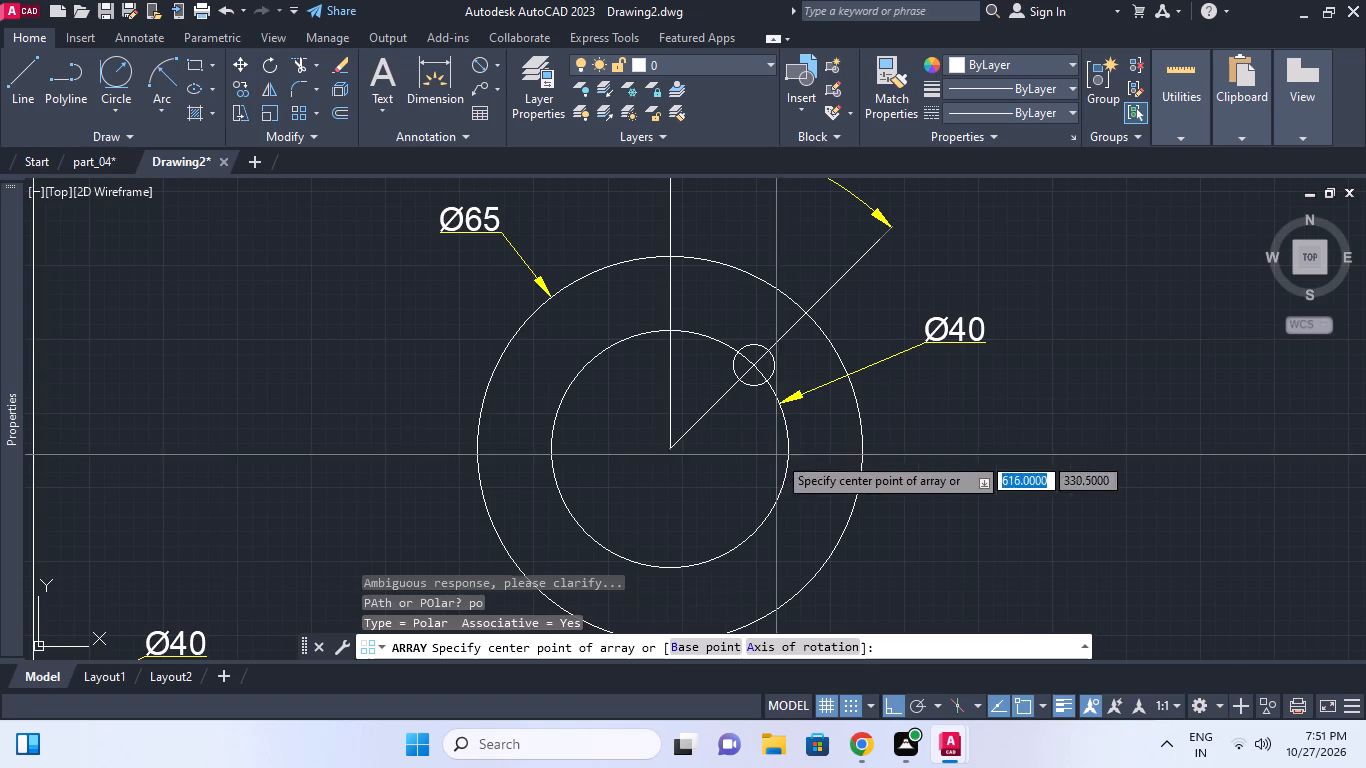
{"action": "type", "text": "cen"}
{"action": "key", "text": "space"}
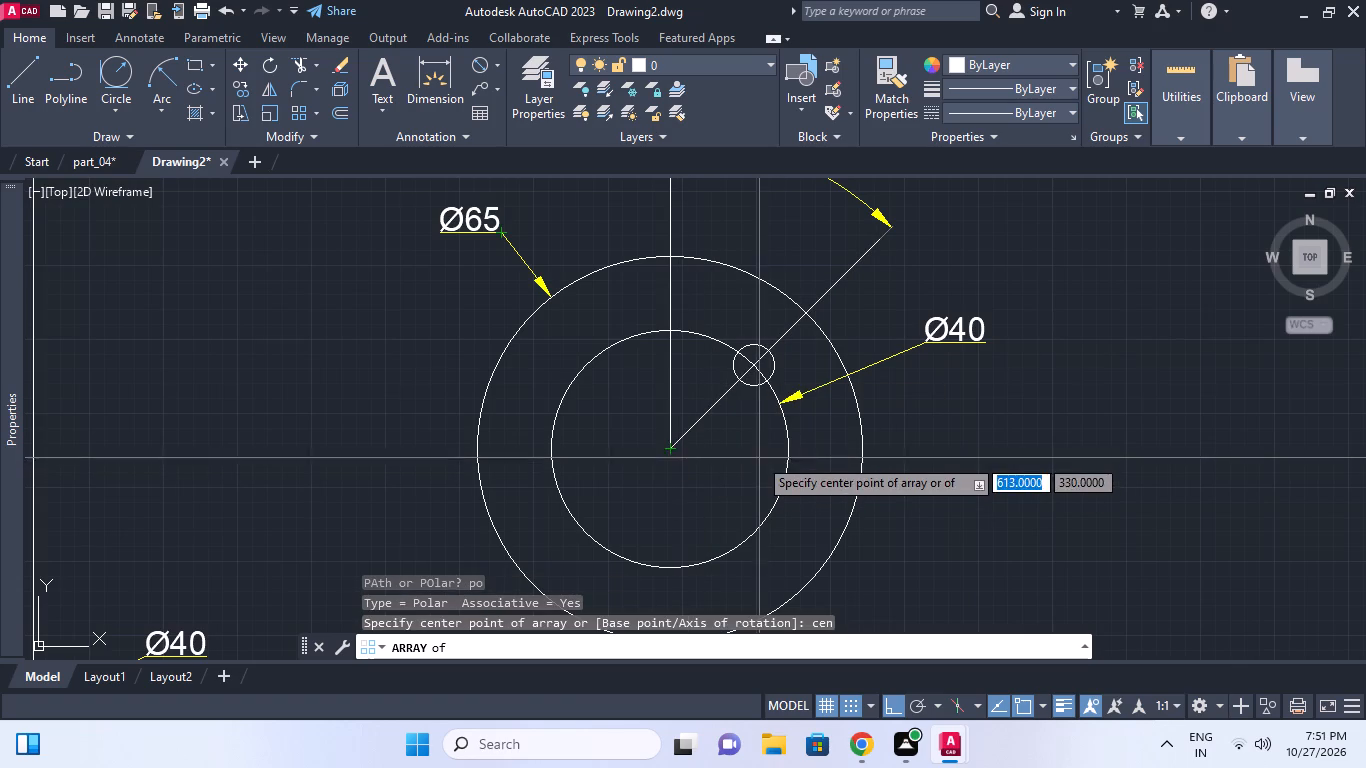
{"action": "left_click", "coordinate": [785, 431]}
{"action": "middle_click_drag", "start_coordinate": [631, 444], "coordinate": [626, 428]}
{"action": "left_click", "coordinate": [209, 58]}
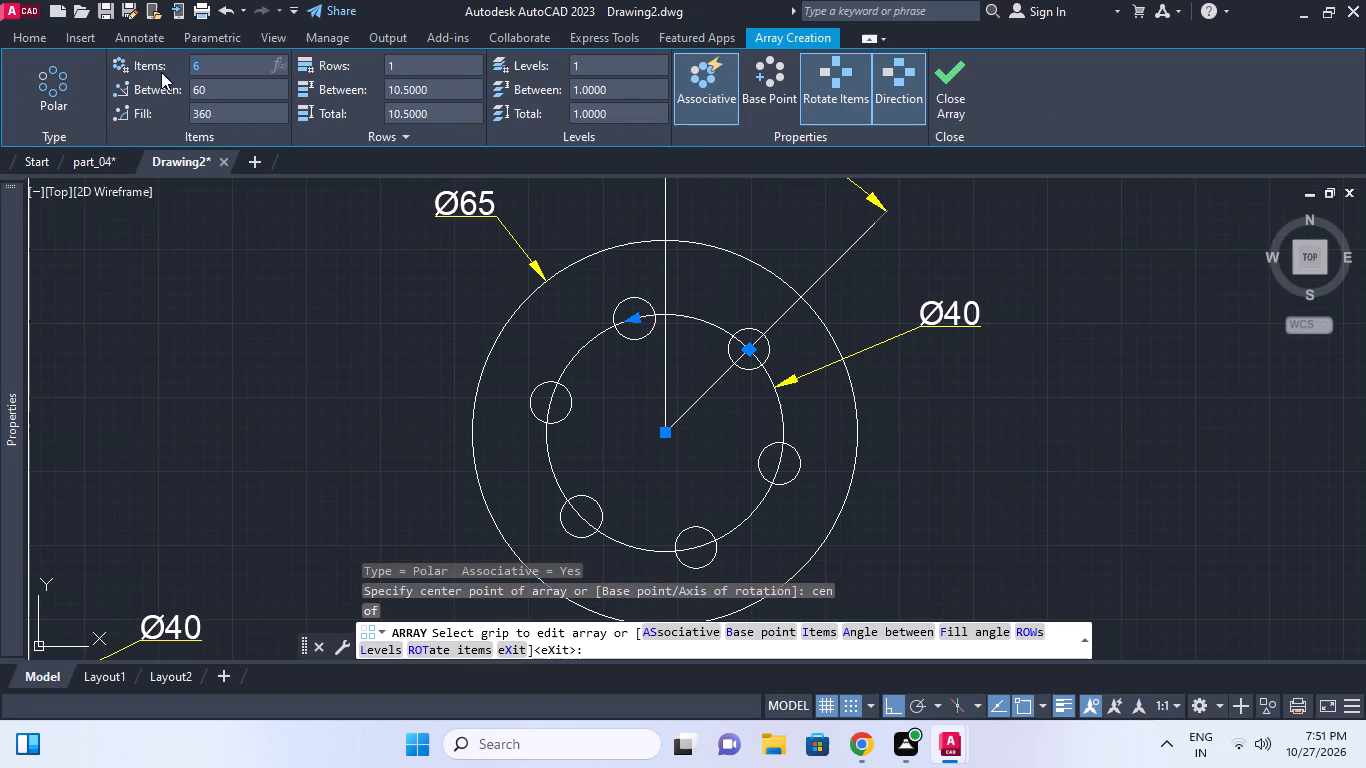
{"action": "key", "text": "4"}
{"action": "key", "text": "Return"}
{"action": "middle_click_drag", "start_coordinate": [724, 290], "coordinate": [737, 229]}
{"action": "key", "text": "Escape"}
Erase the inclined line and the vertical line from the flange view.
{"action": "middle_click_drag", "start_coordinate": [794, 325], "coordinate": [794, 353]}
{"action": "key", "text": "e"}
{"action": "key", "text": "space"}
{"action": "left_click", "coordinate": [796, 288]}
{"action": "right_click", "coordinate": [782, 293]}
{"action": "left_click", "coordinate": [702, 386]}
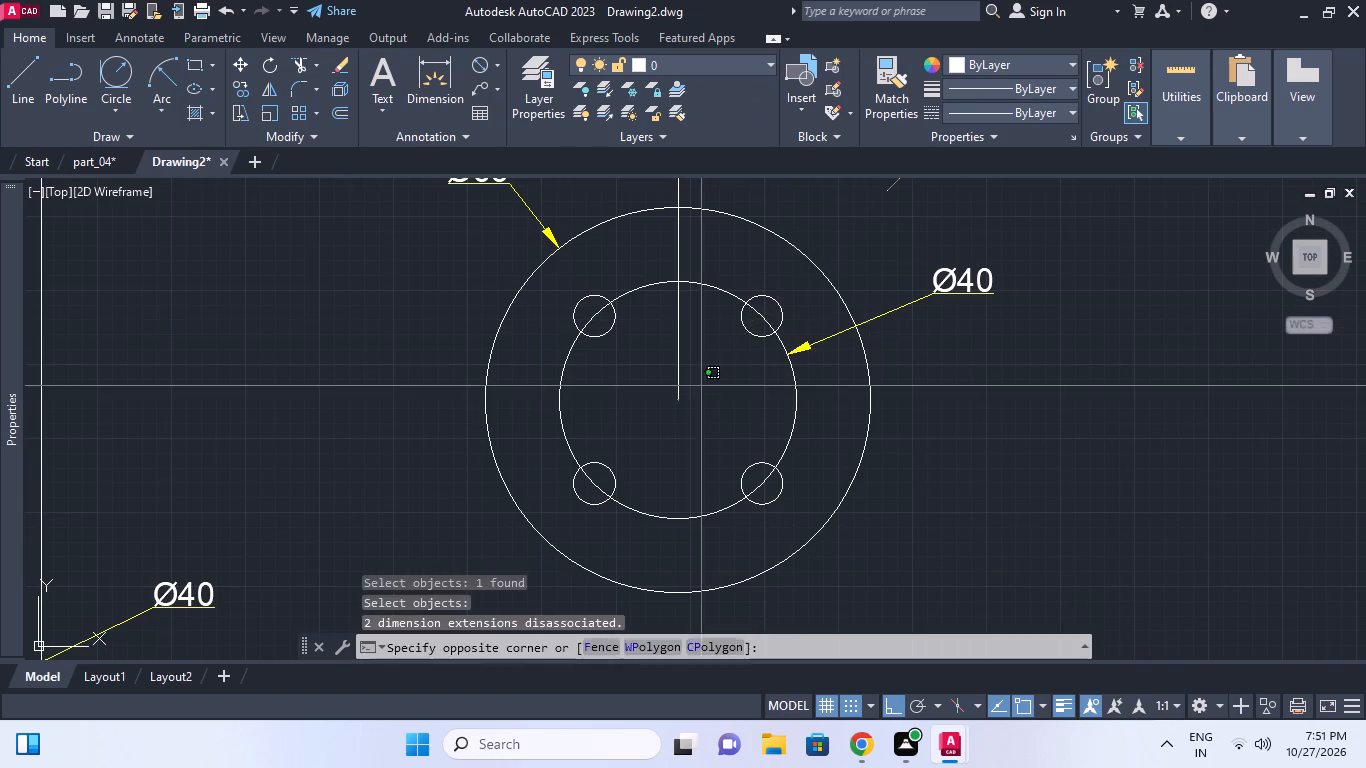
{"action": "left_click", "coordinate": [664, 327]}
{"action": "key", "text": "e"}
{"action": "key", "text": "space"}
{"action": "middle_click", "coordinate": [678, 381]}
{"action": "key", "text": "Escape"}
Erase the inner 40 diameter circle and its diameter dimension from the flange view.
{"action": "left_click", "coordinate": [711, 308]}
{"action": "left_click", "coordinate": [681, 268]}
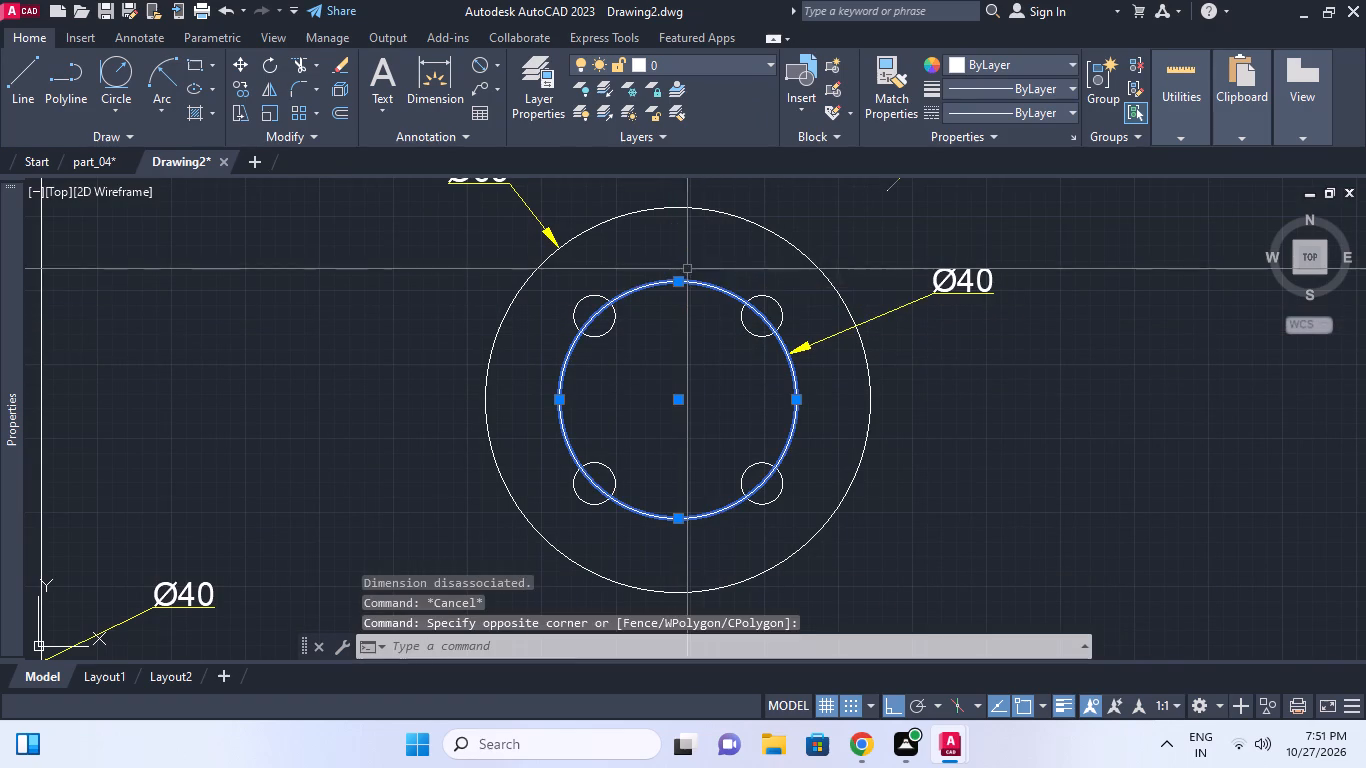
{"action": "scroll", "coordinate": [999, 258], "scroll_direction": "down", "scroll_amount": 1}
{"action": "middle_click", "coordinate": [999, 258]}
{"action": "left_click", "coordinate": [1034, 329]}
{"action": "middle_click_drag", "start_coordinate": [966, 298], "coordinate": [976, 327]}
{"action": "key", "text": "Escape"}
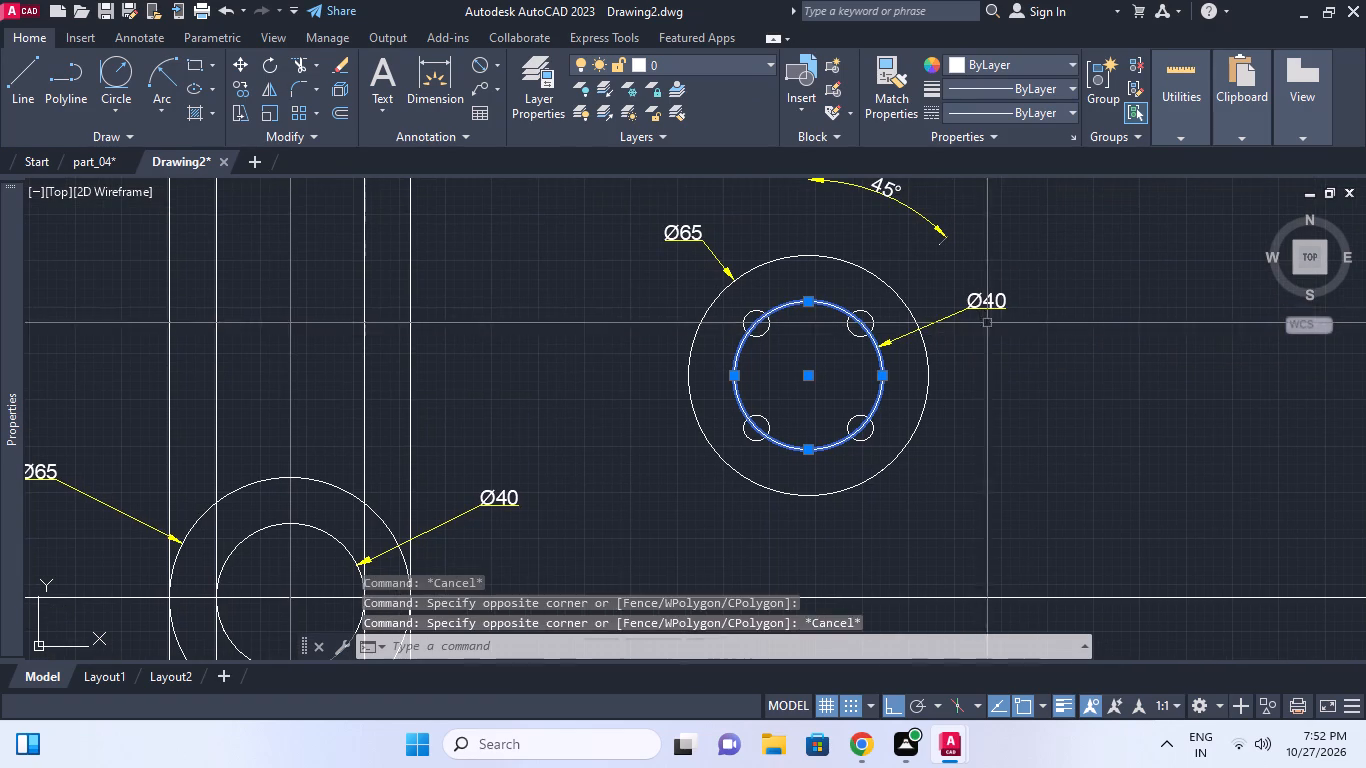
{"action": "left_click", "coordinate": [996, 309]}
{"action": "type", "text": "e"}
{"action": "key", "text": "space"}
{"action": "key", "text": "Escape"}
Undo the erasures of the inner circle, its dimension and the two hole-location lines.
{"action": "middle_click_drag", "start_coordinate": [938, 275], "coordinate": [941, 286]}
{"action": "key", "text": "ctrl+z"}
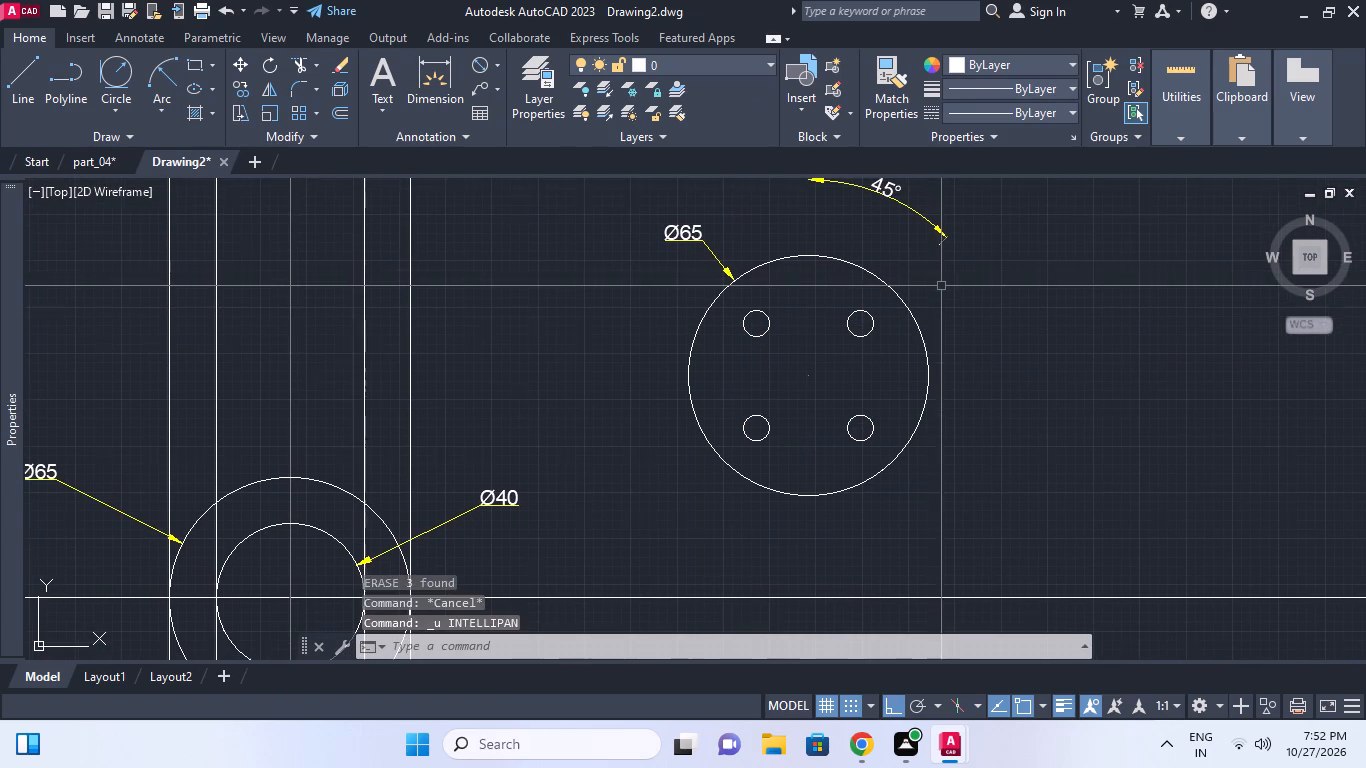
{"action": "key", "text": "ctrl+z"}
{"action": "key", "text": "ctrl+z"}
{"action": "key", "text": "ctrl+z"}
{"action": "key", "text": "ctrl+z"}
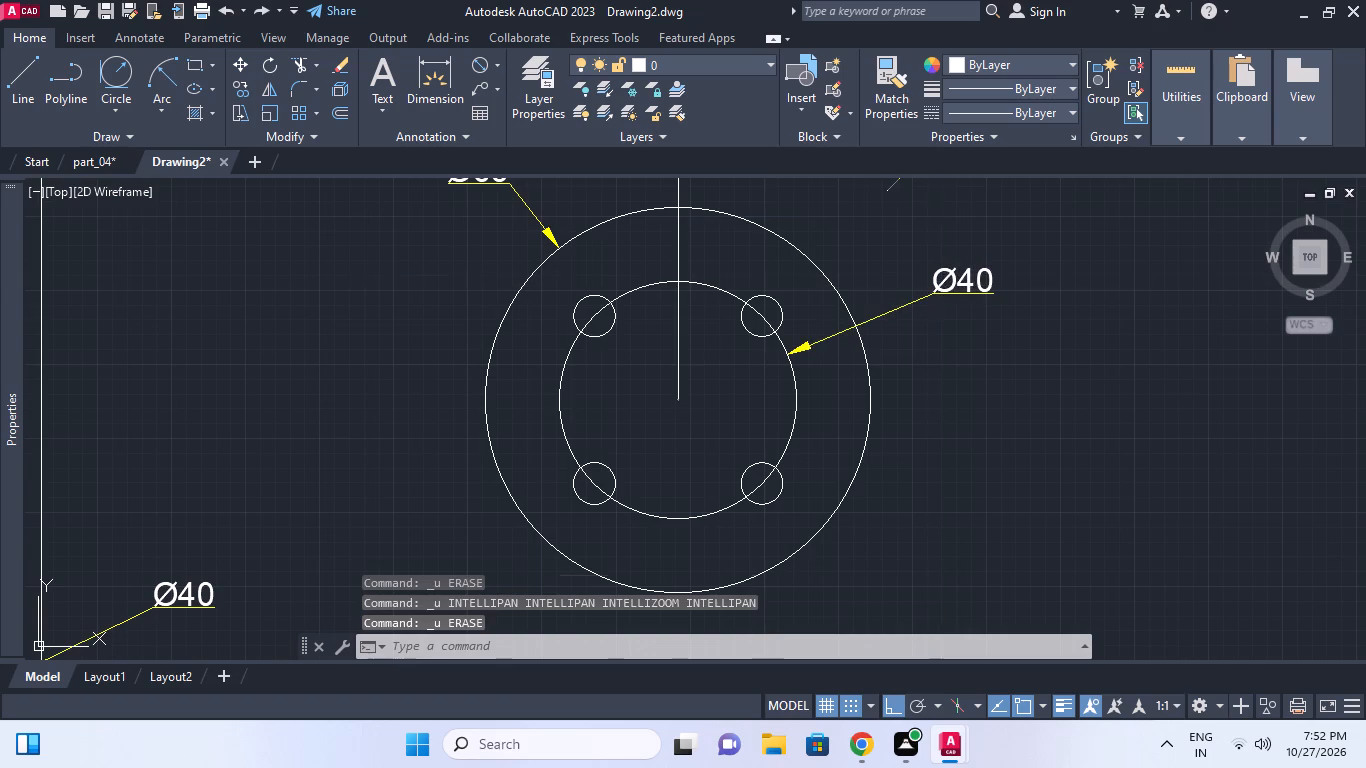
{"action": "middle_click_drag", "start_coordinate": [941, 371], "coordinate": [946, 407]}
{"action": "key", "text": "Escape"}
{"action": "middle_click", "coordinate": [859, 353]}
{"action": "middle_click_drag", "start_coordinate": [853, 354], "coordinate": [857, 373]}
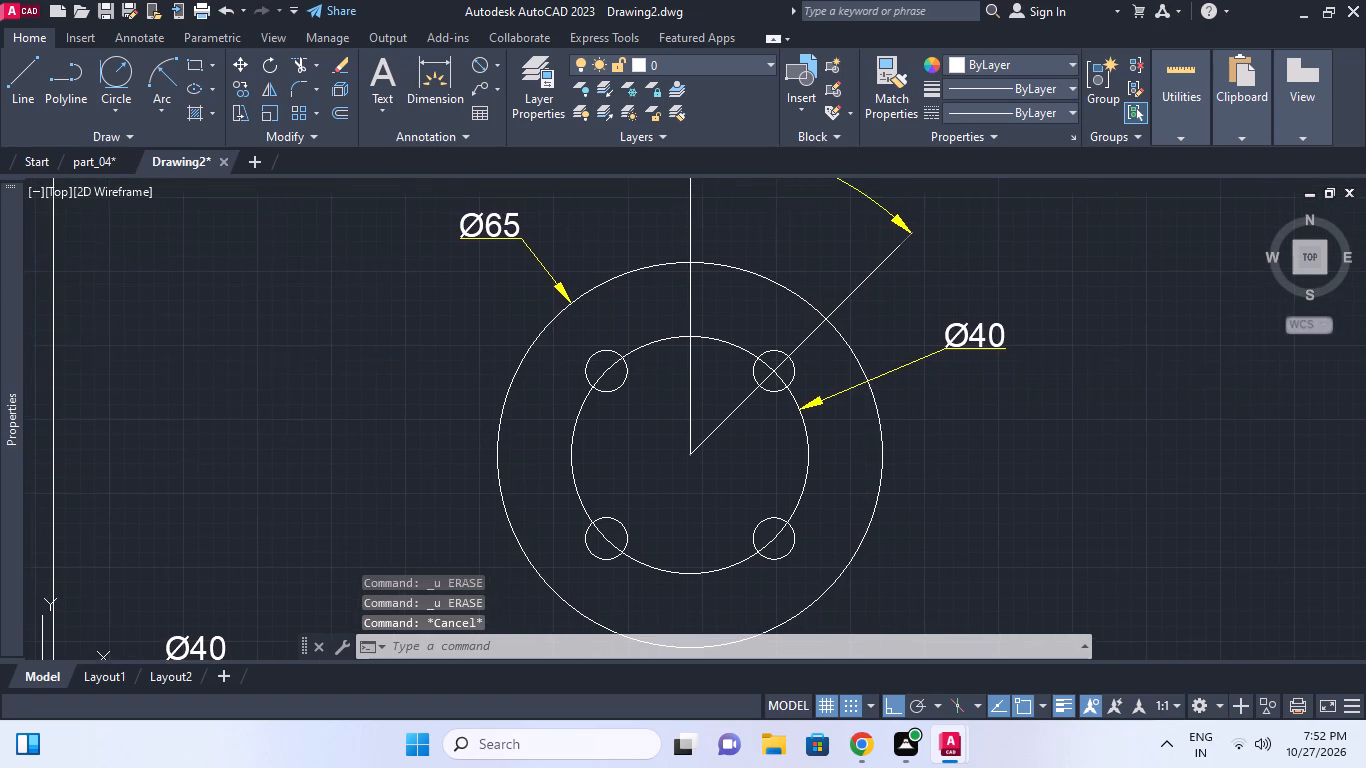
Trim the inclined and vertical lines where they extend beyond the outer 65 diameter circle.
{"action": "middle_click_drag", "start_coordinate": [852, 340], "coordinate": [852, 355]}
{"action": "key", "text": "t"}
{"action": "key", "text": "r"}
{"action": "key", "text": "space"}
{"action": "left_click", "coordinate": [844, 358]}
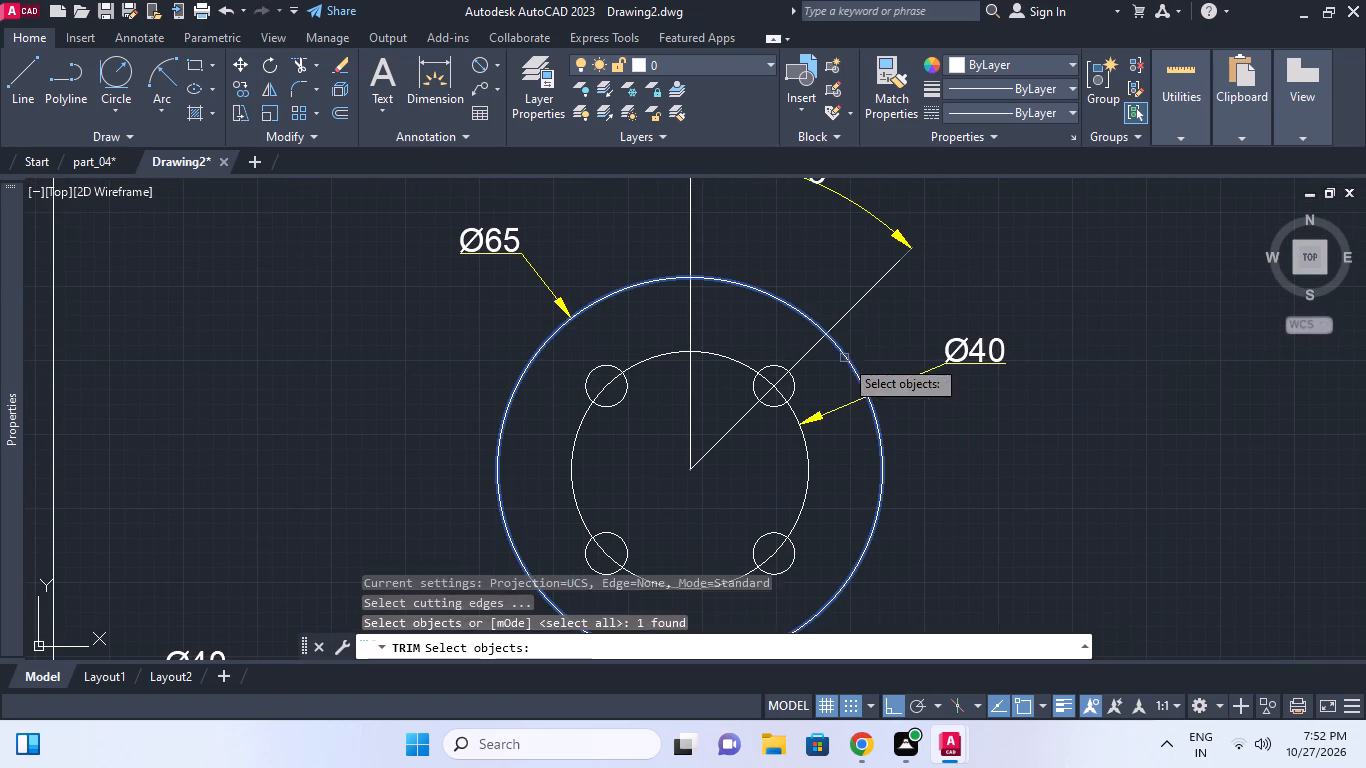
{"action": "key", "text": "space"}
{"action": "left_click", "coordinate": [843, 319]}
{"action": "left_click", "coordinate": [689, 234]}
{"action": "key", "text": "Escape"}
{"action": "middle_click_drag", "start_coordinate": [844, 280], "coordinate": [846, 290]}
Erase the existing 45° angular dimension above the flange view.
{"action": "left_click", "coordinate": [882, 264]}
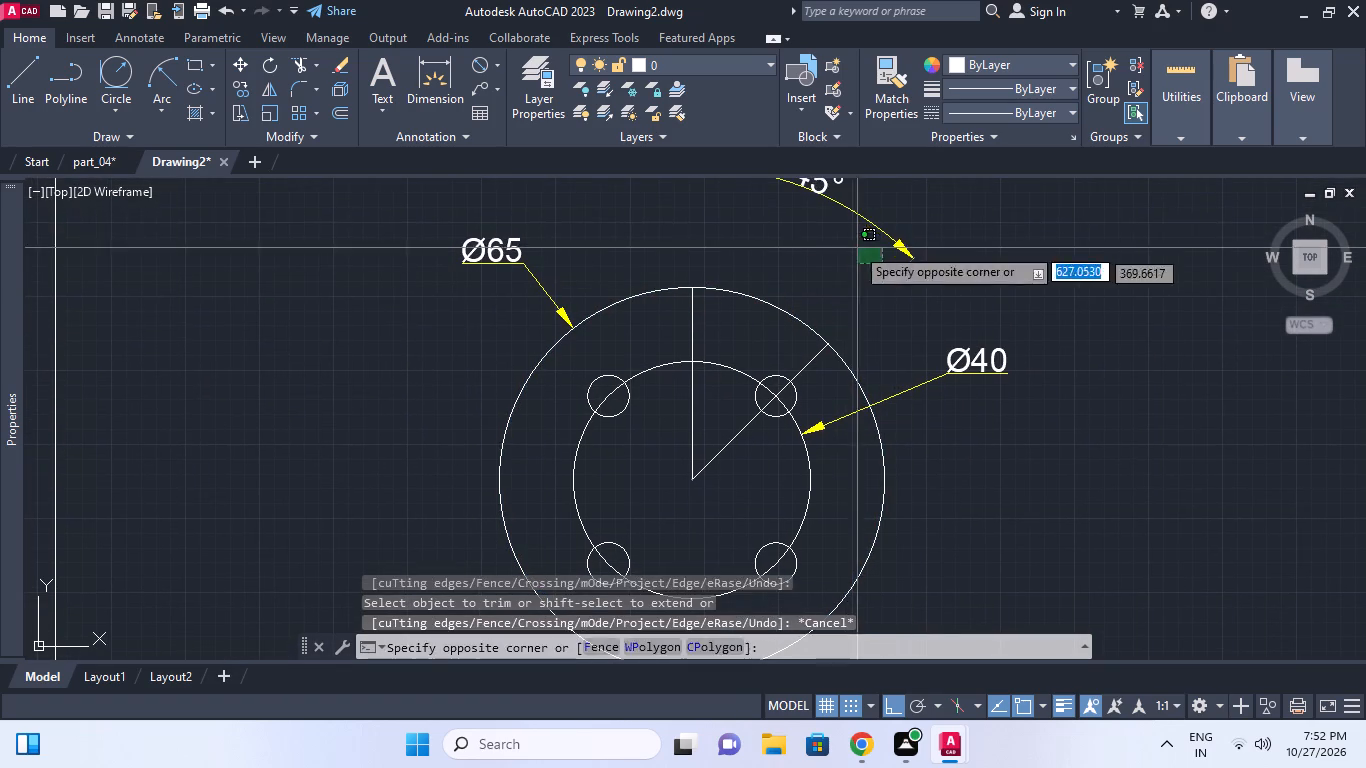
{"action": "left_click", "coordinate": [850, 237]}
{"action": "left_click", "coordinate": [845, 207]}
{"action": "key", "text": "e"}
{"action": "key", "text": "space"}
{"action": "key", "text": "Escape"}
Add an angular dimension between the trimmed inclined and vertical lines, placed outside the outer circle.
{"action": "type", "text": "dan"}
{"action": "key", "text": "space"}
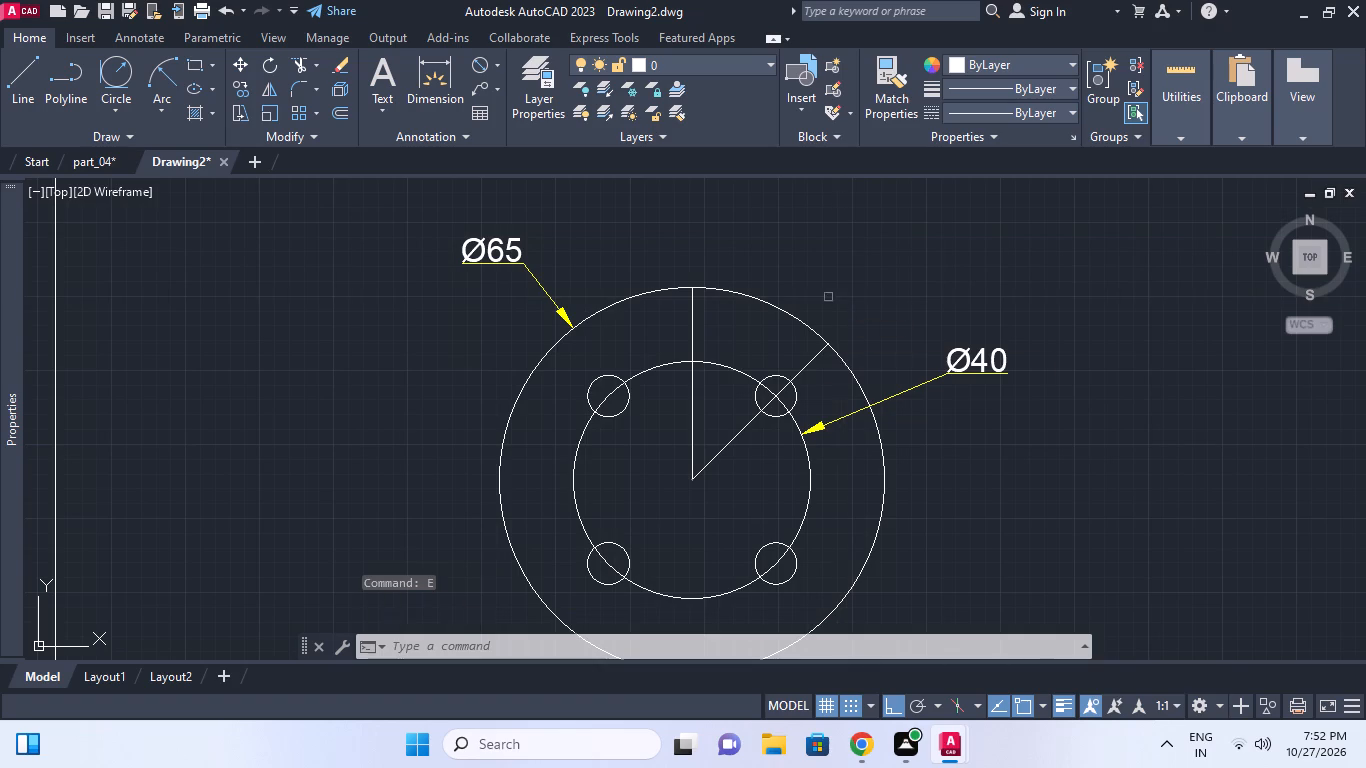
{"action": "left_click", "coordinate": [746, 435]}
{"action": "left_click", "coordinate": [734, 432]}
{"action": "left_click", "coordinate": [694, 417]}
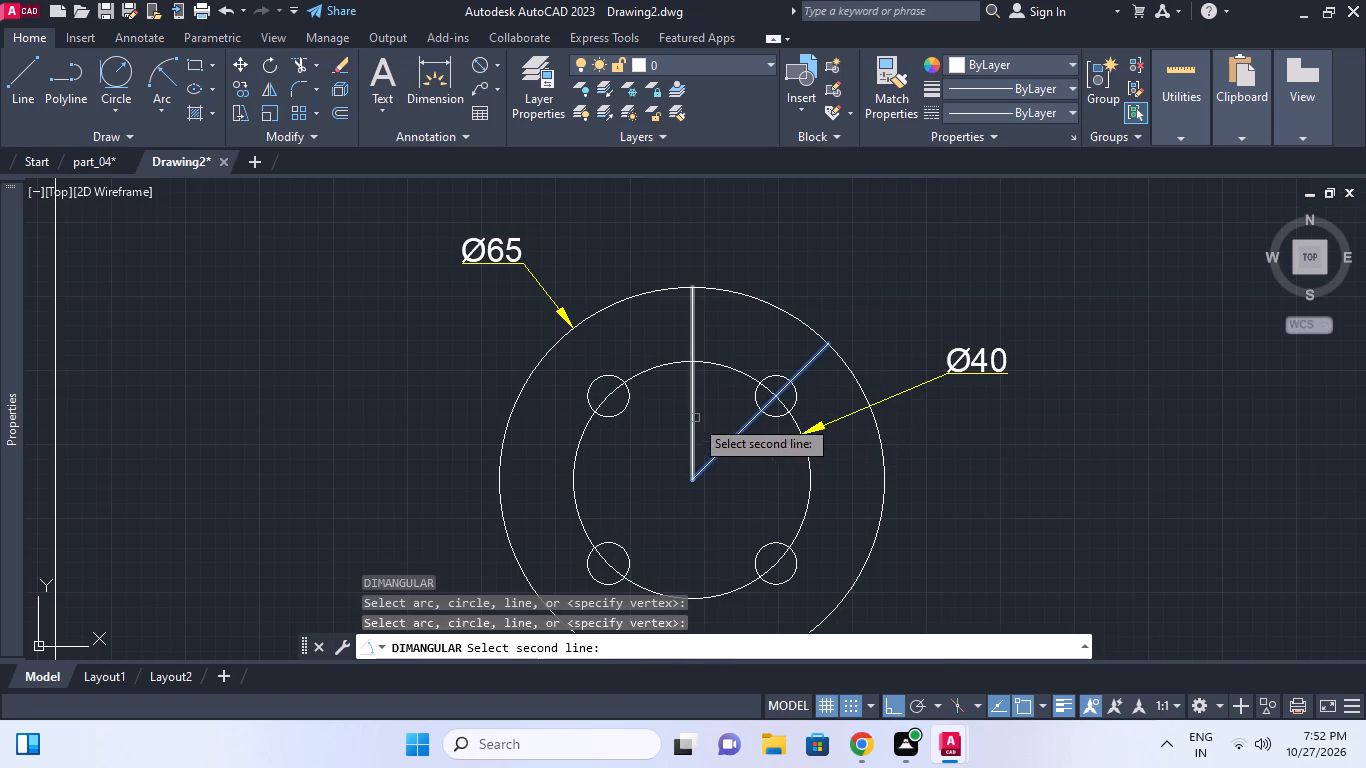
{"action": "left_click", "coordinate": [813, 244]}
{"action": "middle_click_drag", "start_coordinate": [851, 235], "coordinate": [853, 258]}
{"action": "key", "text": "Escape"}
{"action": "middle_click_drag", "start_coordinate": [808, 350], "coordinate": [822, 298]}
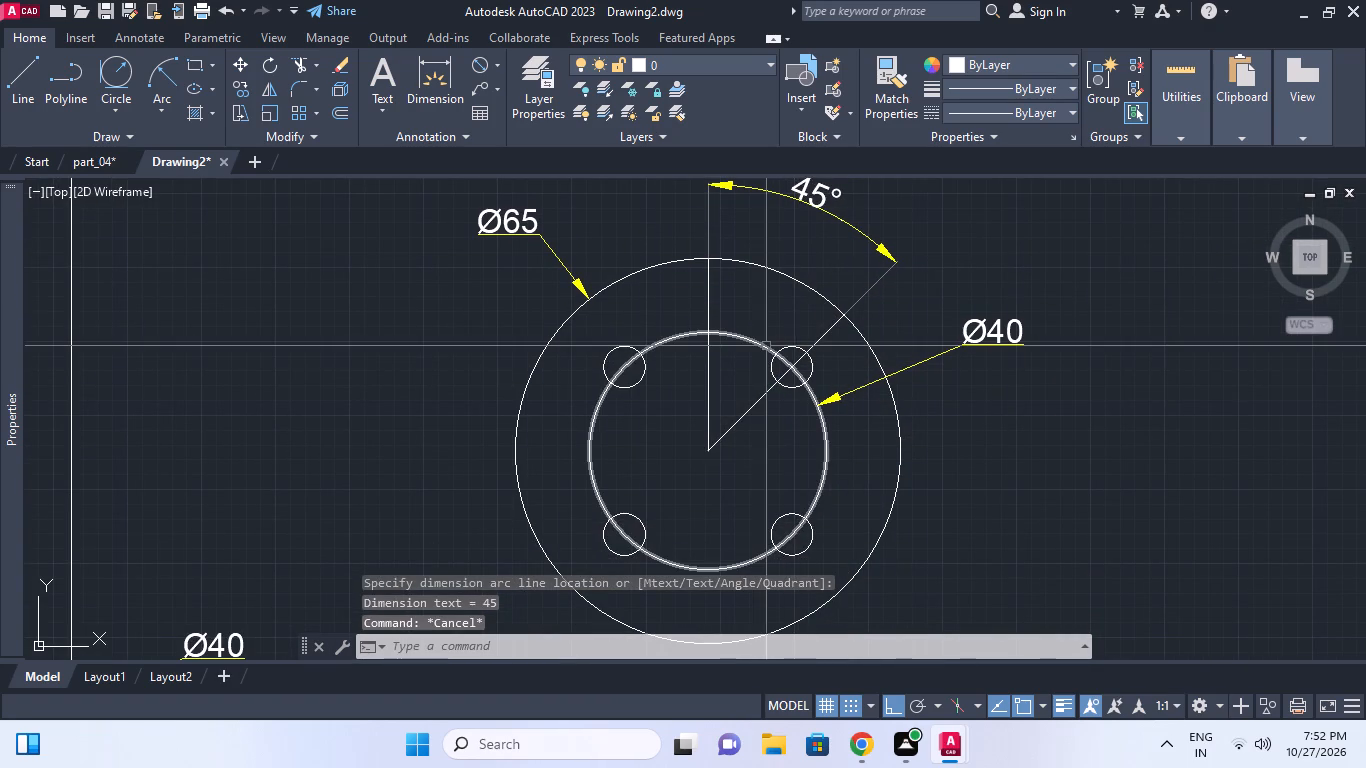
Match the flange view's 40 diameter circle to the properties of the dash-dot Ø50 pitch circle in VIEW-DD.
{"action": "left_click", "coordinate": [766, 344]}
{"action": "middle_click_drag", "start_coordinate": [767, 329], "coordinate": [821, 276]}
{"action": "scroll", "coordinate": [774, 320], "scroll_direction": "down", "scroll_amount": 2}
{"action": "middle_click_drag", "start_coordinate": [662, 385], "coordinate": [772, 294]}
{"action": "scroll", "coordinate": [740, 341], "scroll_direction": "down", "scroll_amount": 2}
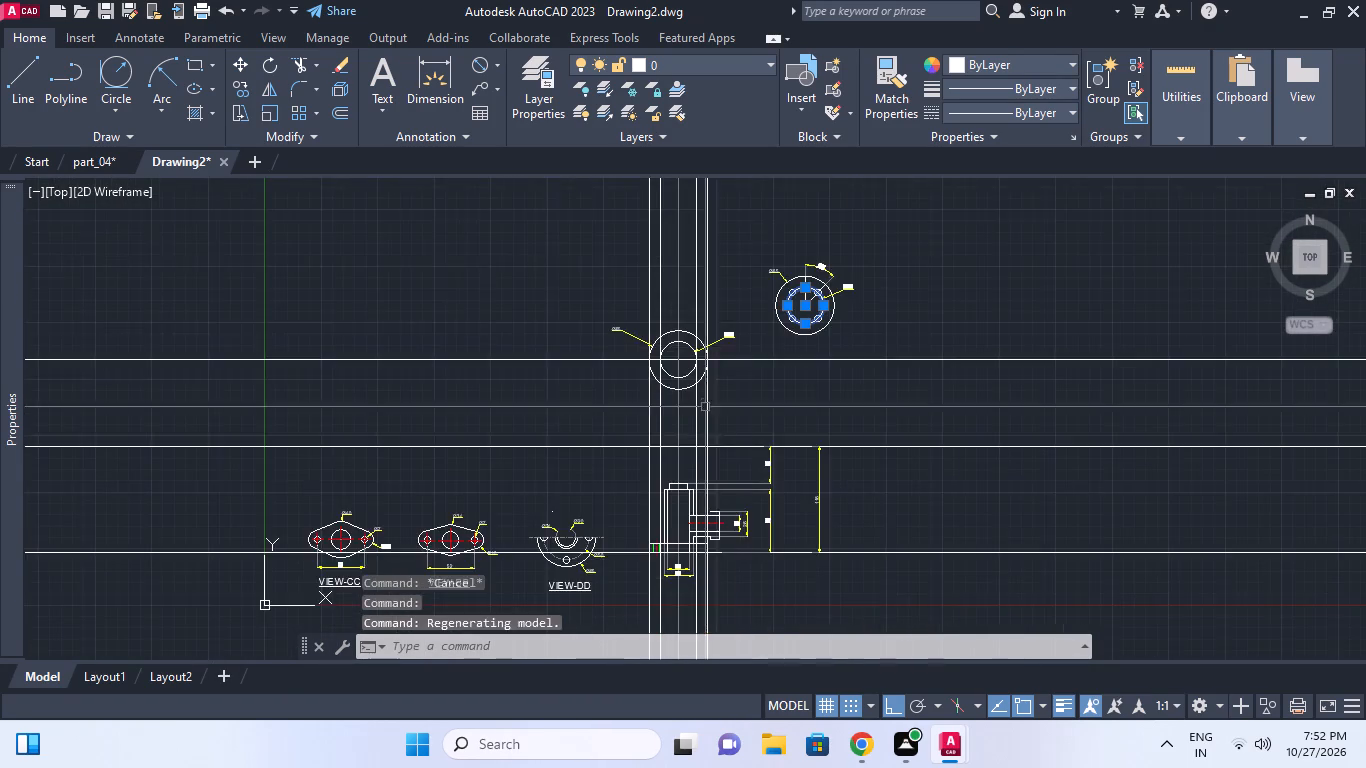
{"action": "key", "text": "Escape"}
{"action": "middle_click_drag", "start_coordinate": [704, 412], "coordinate": [743, 323]}
{"action": "scroll", "coordinate": [606, 426], "scroll_direction": "up", "scroll_amount": 2}
{"action": "middle_click_drag", "start_coordinate": [607, 504], "coordinate": [679, 390]}
{"action": "scroll", "coordinate": [677, 393], "scroll_direction": "up", "scroll_amount": 2}
{"action": "left_click", "coordinate": [740, 476]}
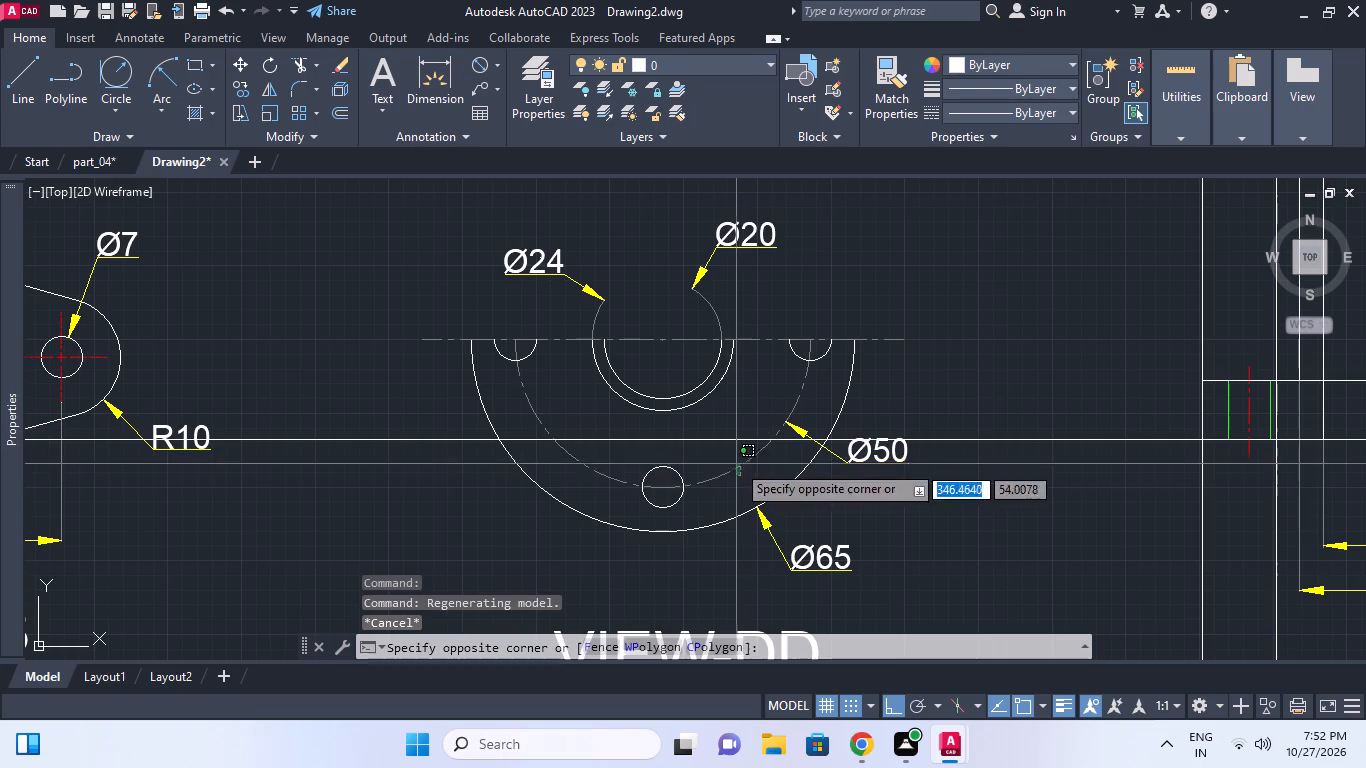
{"action": "left_click", "coordinate": [735, 462]}
{"action": "middle_click", "coordinate": [734, 461]}
{"action": "key", "text": "m"}
{"action": "key", "text": "a"}
{"action": "key", "text": "space"}
{"action": "middle_click_drag", "start_coordinate": [803, 388], "coordinate": [679, 499]}
{"action": "scroll", "coordinate": [800, 395], "scroll_direction": "down", "scroll_amount": 2}
{"action": "middle_click_drag", "start_coordinate": [855, 396], "coordinate": [790, 544]}
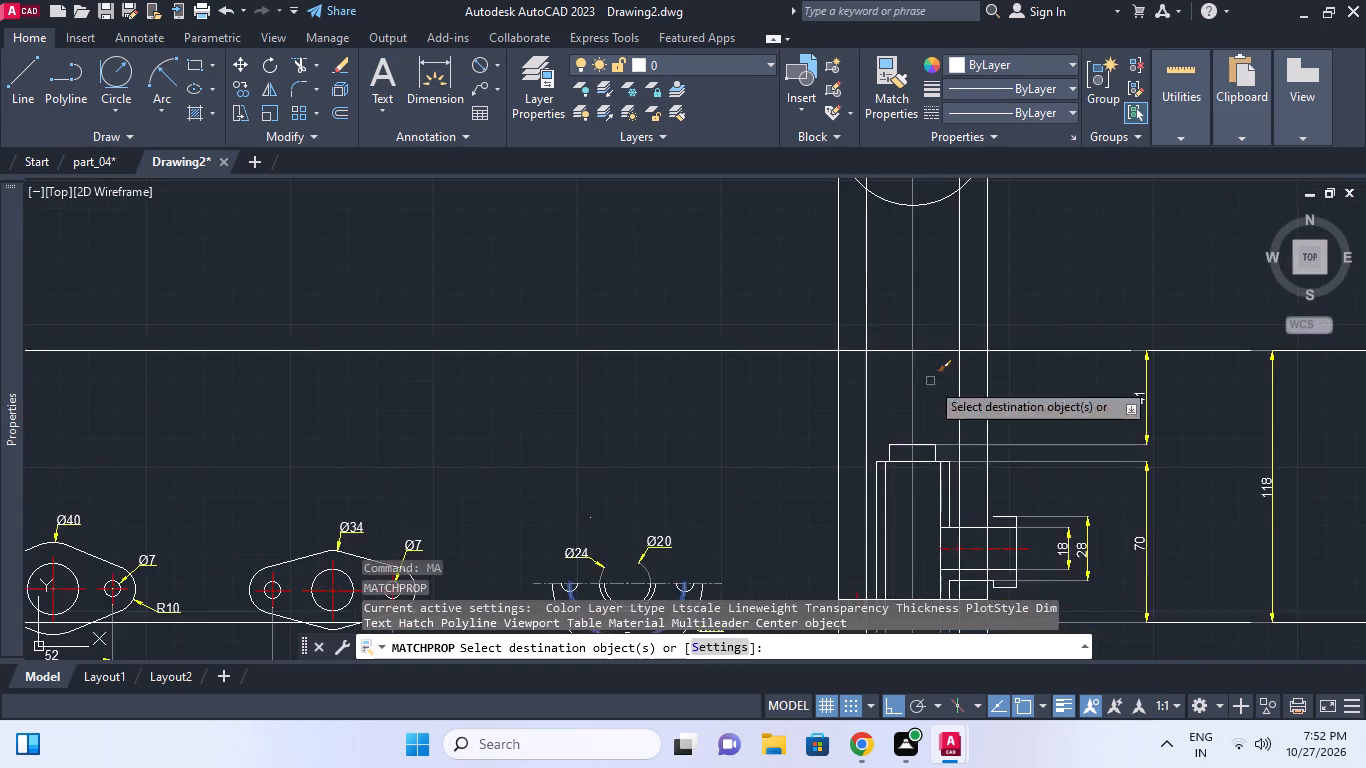
{"action": "middle_click_drag", "start_coordinate": [928, 377], "coordinate": [874, 546]}
{"action": "middle_click_drag", "start_coordinate": [1089, 261], "coordinate": [909, 466]}
{"action": "scroll", "coordinate": [971, 420], "scroll_direction": "up", "scroll_amount": 1}
{"action": "left_click", "coordinate": [1039, 389]}
{"action": "left_click", "coordinate": [1020, 416]}
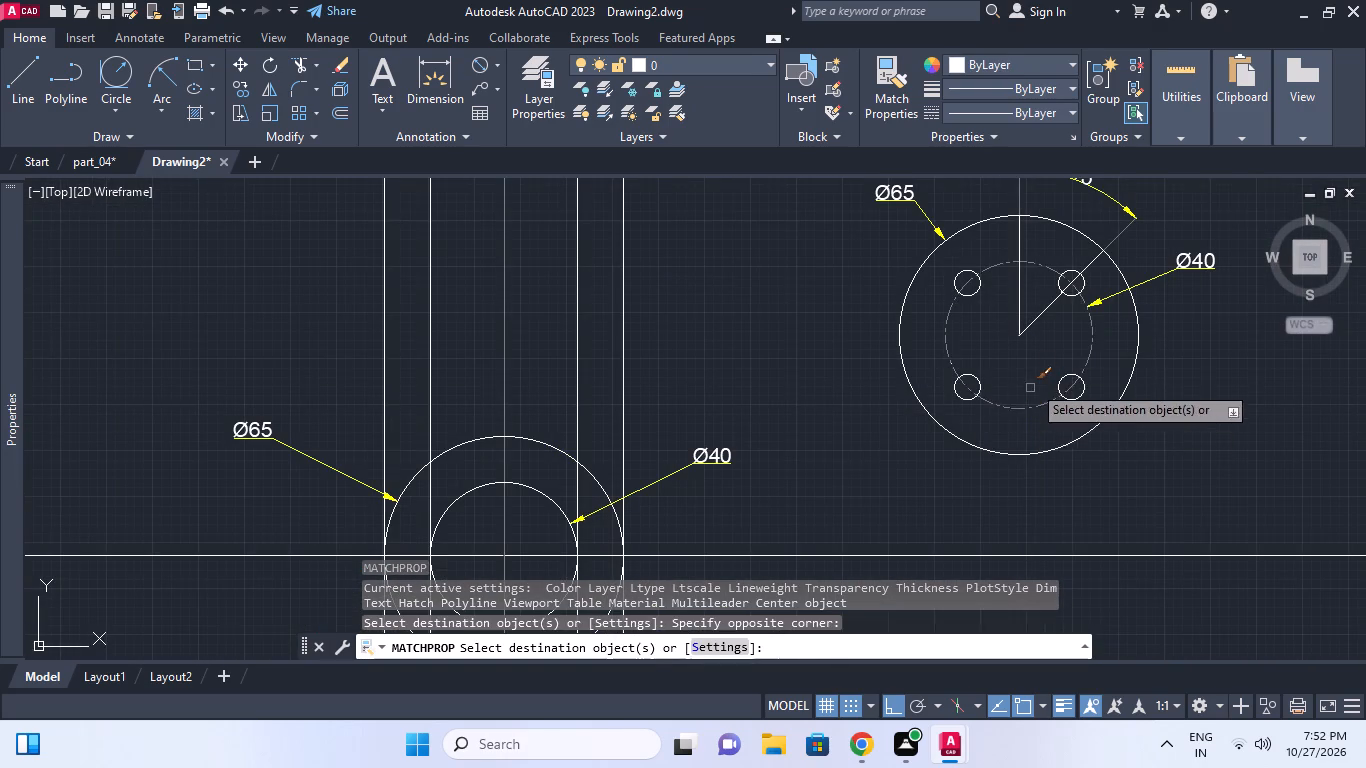
{"action": "middle_click_drag", "start_coordinate": [1035, 380], "coordinate": [1028, 398]}
{"action": "key", "text": "Escape"}
{"action": "middle_click_drag", "start_coordinate": [1128, 345], "coordinate": [1096, 368]}
{"action": "key", "text": "Escape"}
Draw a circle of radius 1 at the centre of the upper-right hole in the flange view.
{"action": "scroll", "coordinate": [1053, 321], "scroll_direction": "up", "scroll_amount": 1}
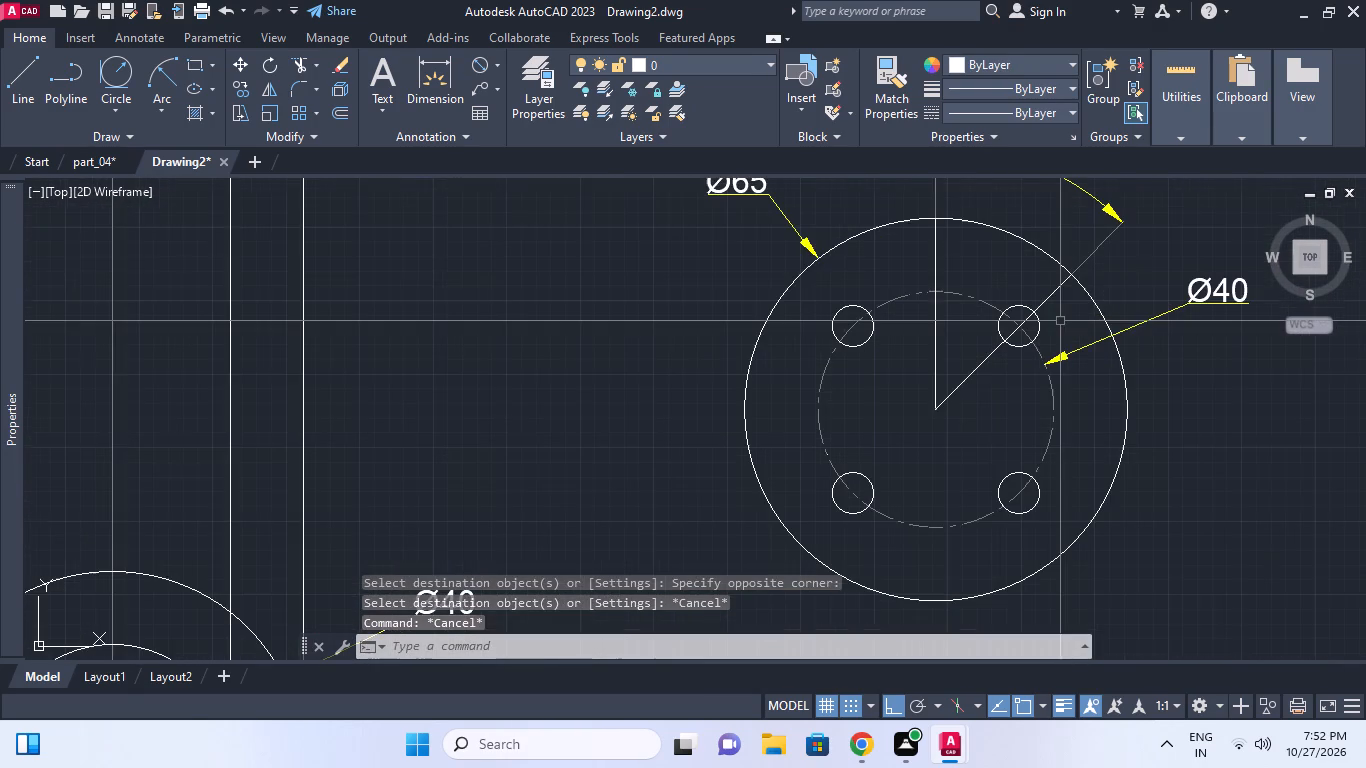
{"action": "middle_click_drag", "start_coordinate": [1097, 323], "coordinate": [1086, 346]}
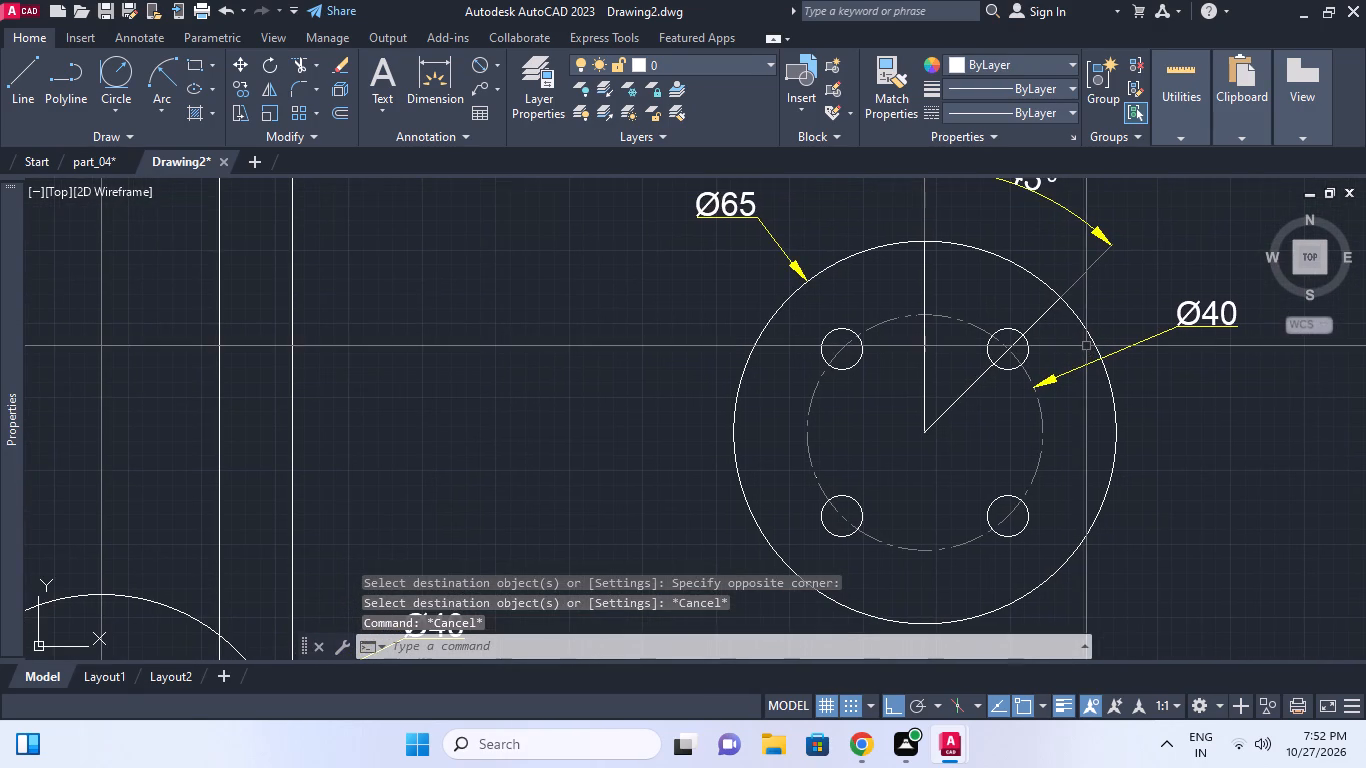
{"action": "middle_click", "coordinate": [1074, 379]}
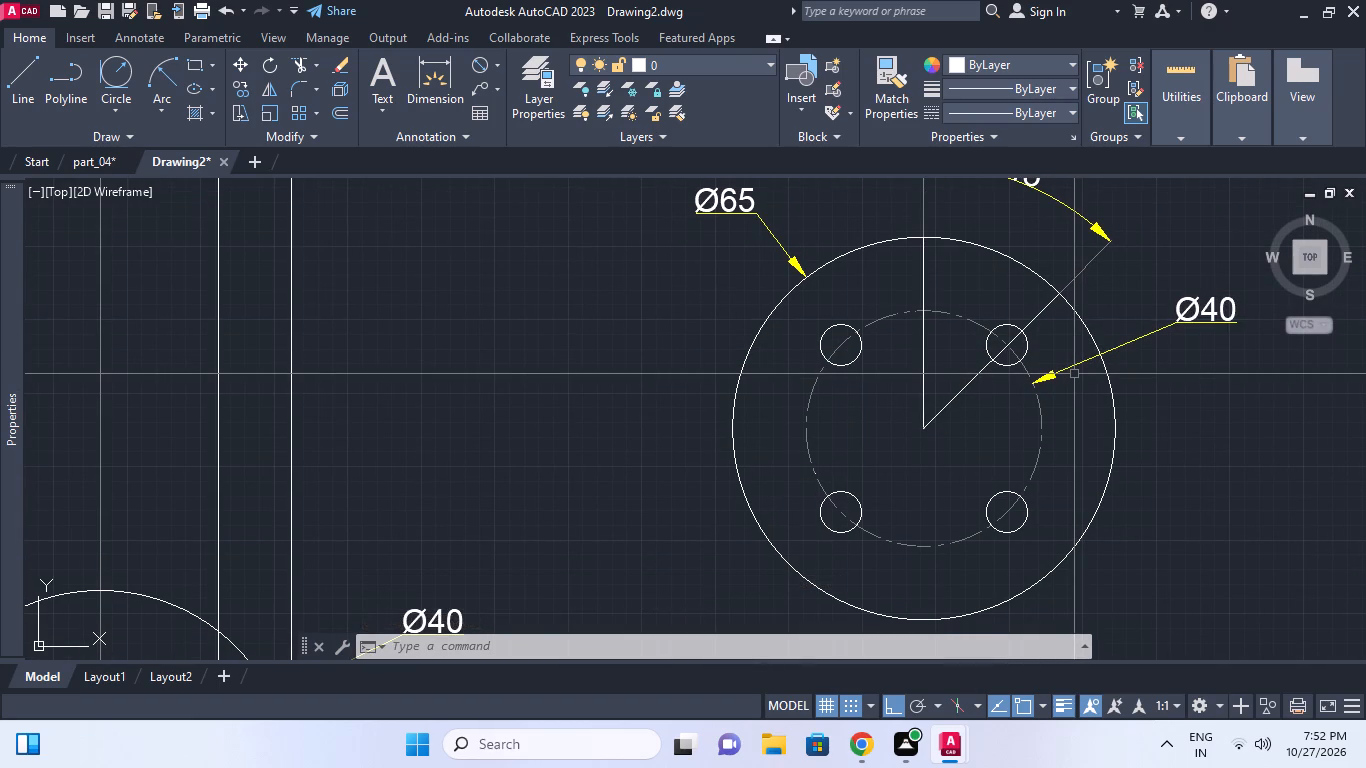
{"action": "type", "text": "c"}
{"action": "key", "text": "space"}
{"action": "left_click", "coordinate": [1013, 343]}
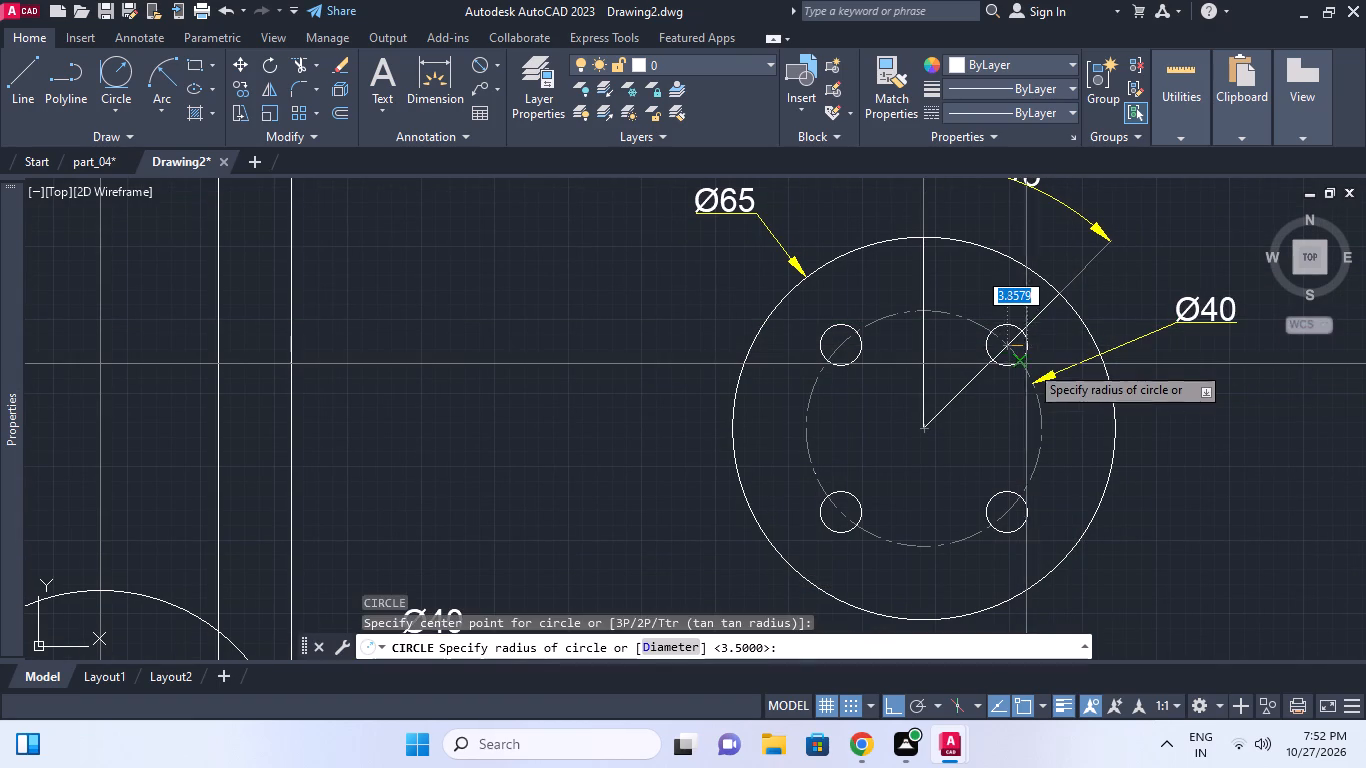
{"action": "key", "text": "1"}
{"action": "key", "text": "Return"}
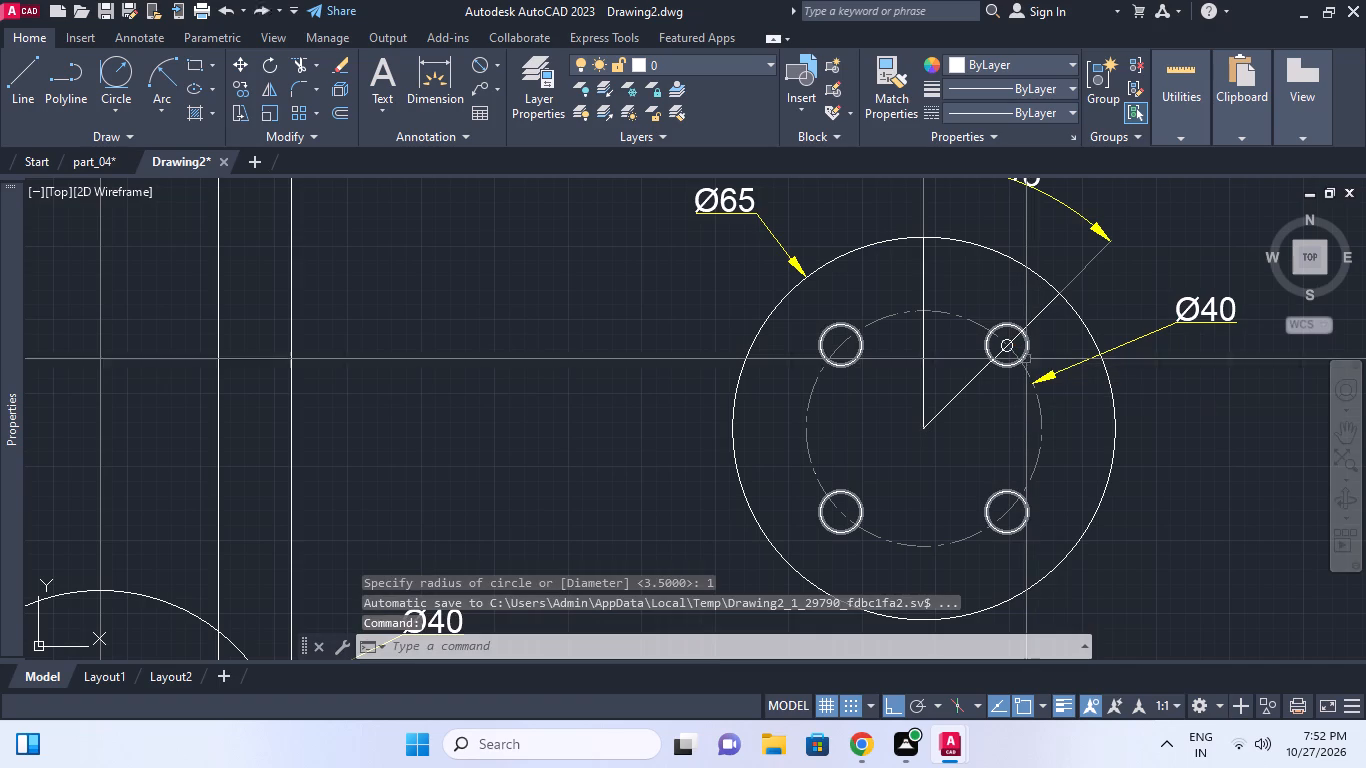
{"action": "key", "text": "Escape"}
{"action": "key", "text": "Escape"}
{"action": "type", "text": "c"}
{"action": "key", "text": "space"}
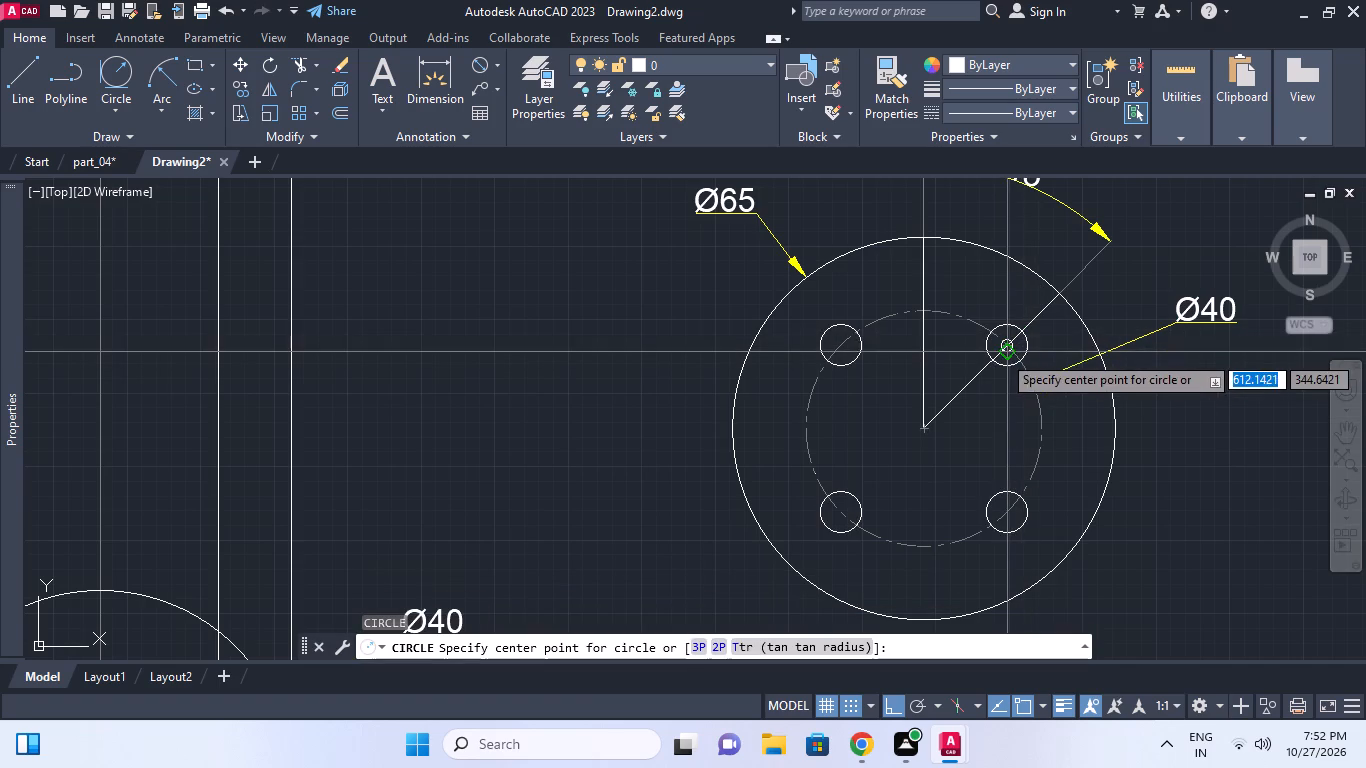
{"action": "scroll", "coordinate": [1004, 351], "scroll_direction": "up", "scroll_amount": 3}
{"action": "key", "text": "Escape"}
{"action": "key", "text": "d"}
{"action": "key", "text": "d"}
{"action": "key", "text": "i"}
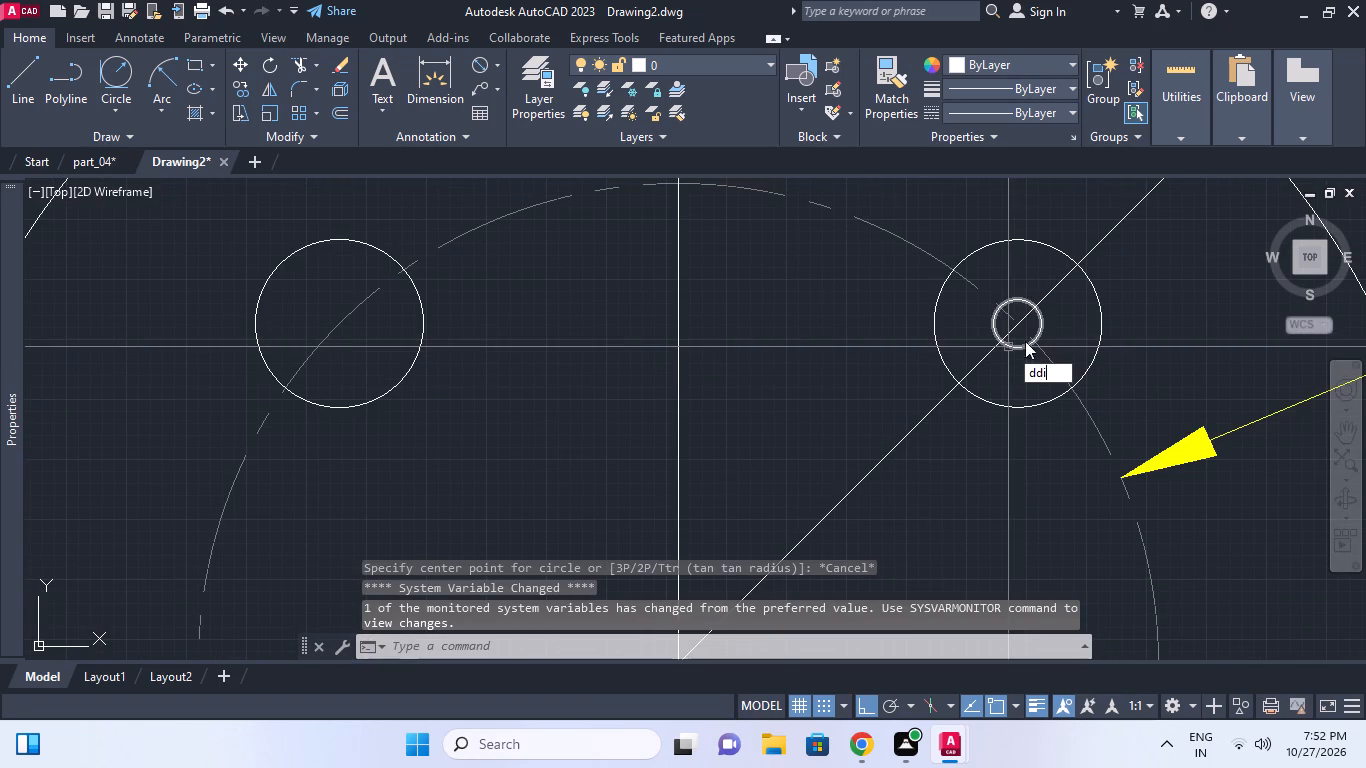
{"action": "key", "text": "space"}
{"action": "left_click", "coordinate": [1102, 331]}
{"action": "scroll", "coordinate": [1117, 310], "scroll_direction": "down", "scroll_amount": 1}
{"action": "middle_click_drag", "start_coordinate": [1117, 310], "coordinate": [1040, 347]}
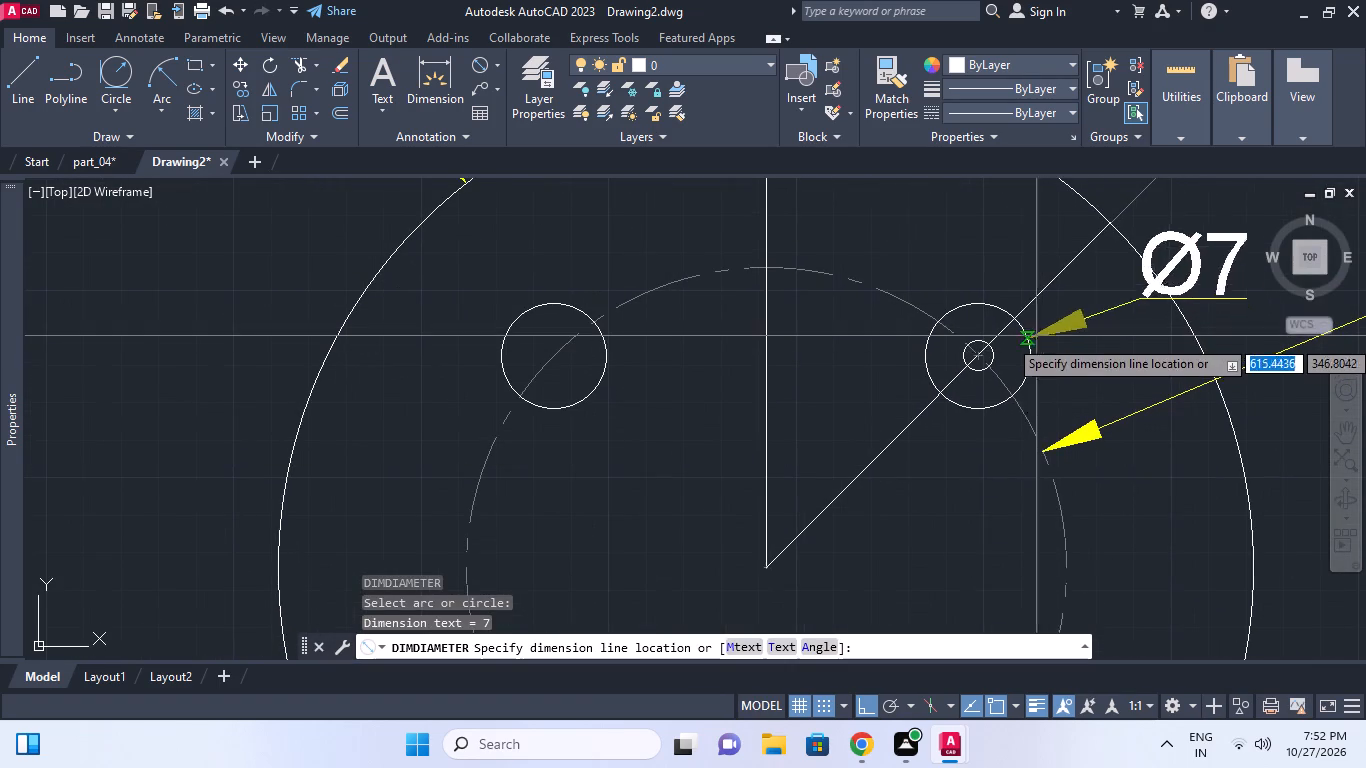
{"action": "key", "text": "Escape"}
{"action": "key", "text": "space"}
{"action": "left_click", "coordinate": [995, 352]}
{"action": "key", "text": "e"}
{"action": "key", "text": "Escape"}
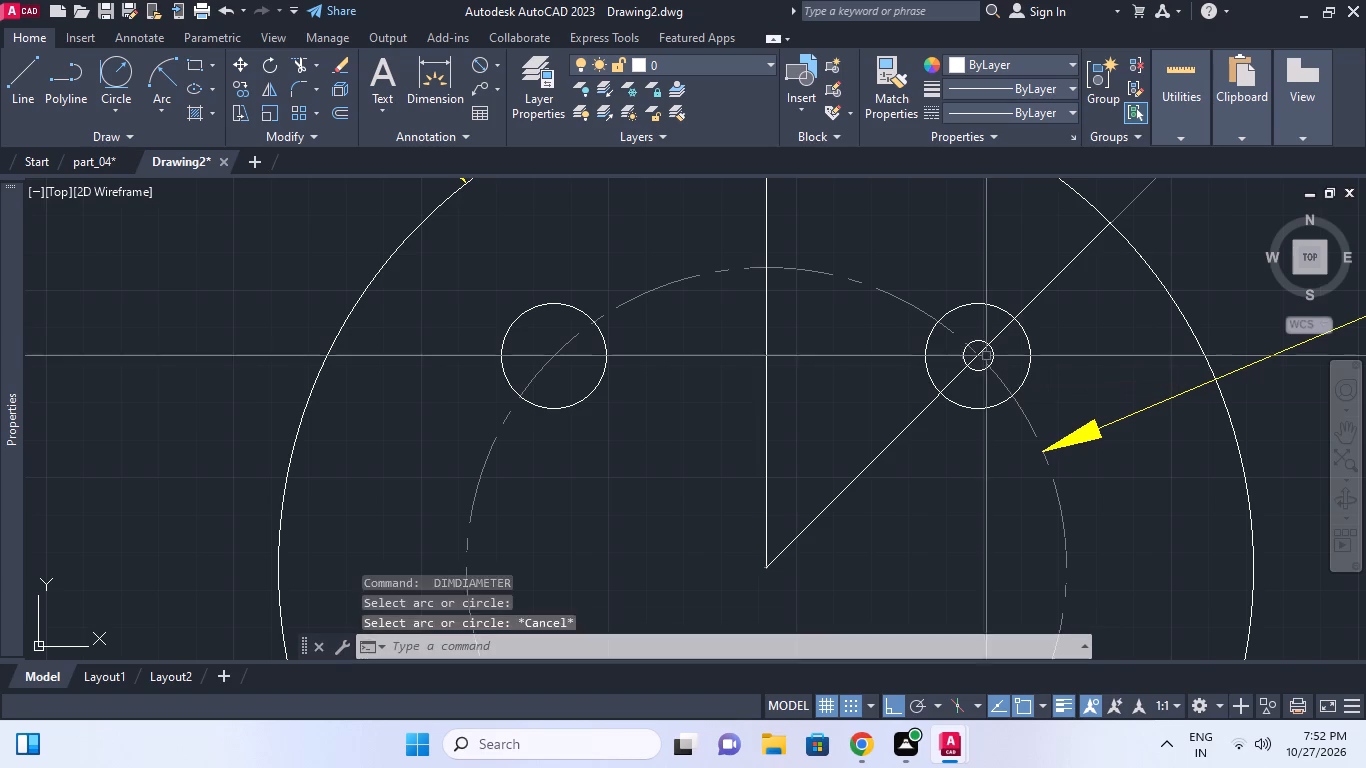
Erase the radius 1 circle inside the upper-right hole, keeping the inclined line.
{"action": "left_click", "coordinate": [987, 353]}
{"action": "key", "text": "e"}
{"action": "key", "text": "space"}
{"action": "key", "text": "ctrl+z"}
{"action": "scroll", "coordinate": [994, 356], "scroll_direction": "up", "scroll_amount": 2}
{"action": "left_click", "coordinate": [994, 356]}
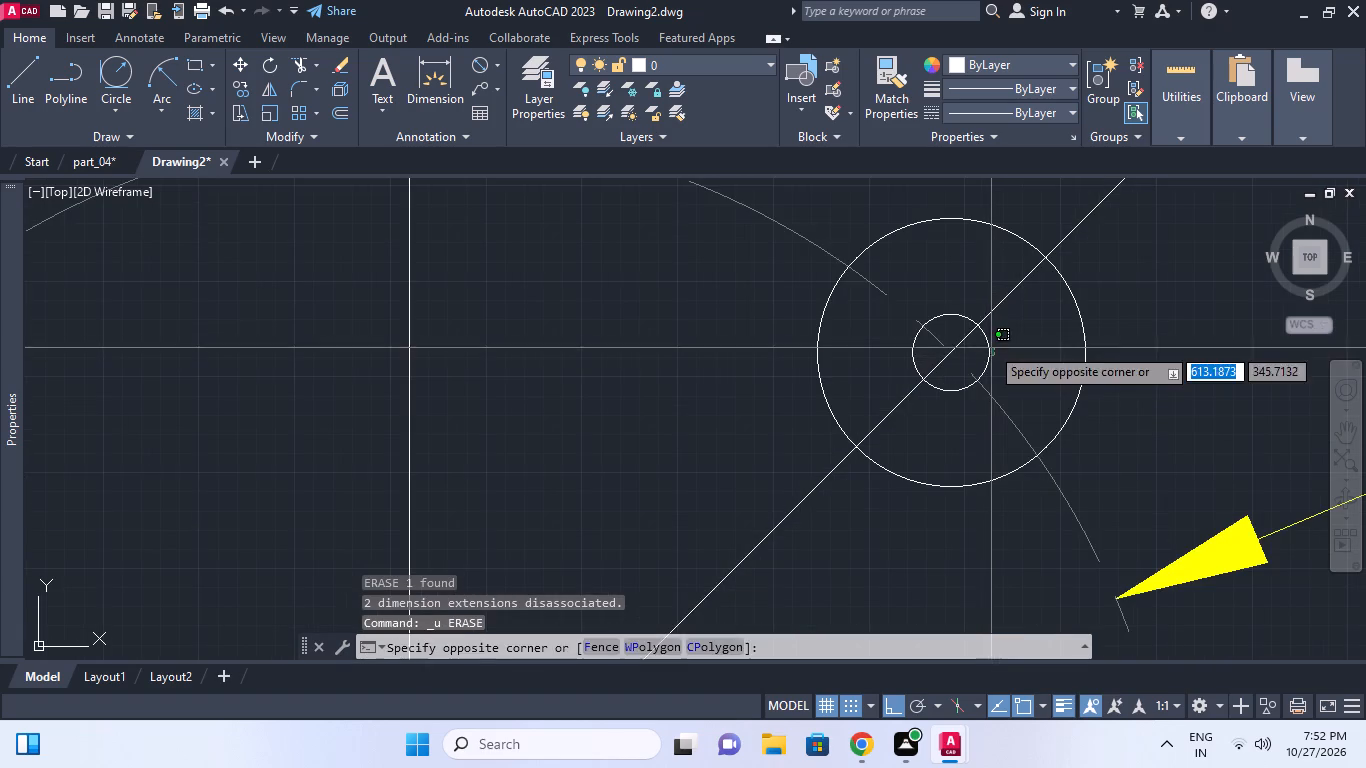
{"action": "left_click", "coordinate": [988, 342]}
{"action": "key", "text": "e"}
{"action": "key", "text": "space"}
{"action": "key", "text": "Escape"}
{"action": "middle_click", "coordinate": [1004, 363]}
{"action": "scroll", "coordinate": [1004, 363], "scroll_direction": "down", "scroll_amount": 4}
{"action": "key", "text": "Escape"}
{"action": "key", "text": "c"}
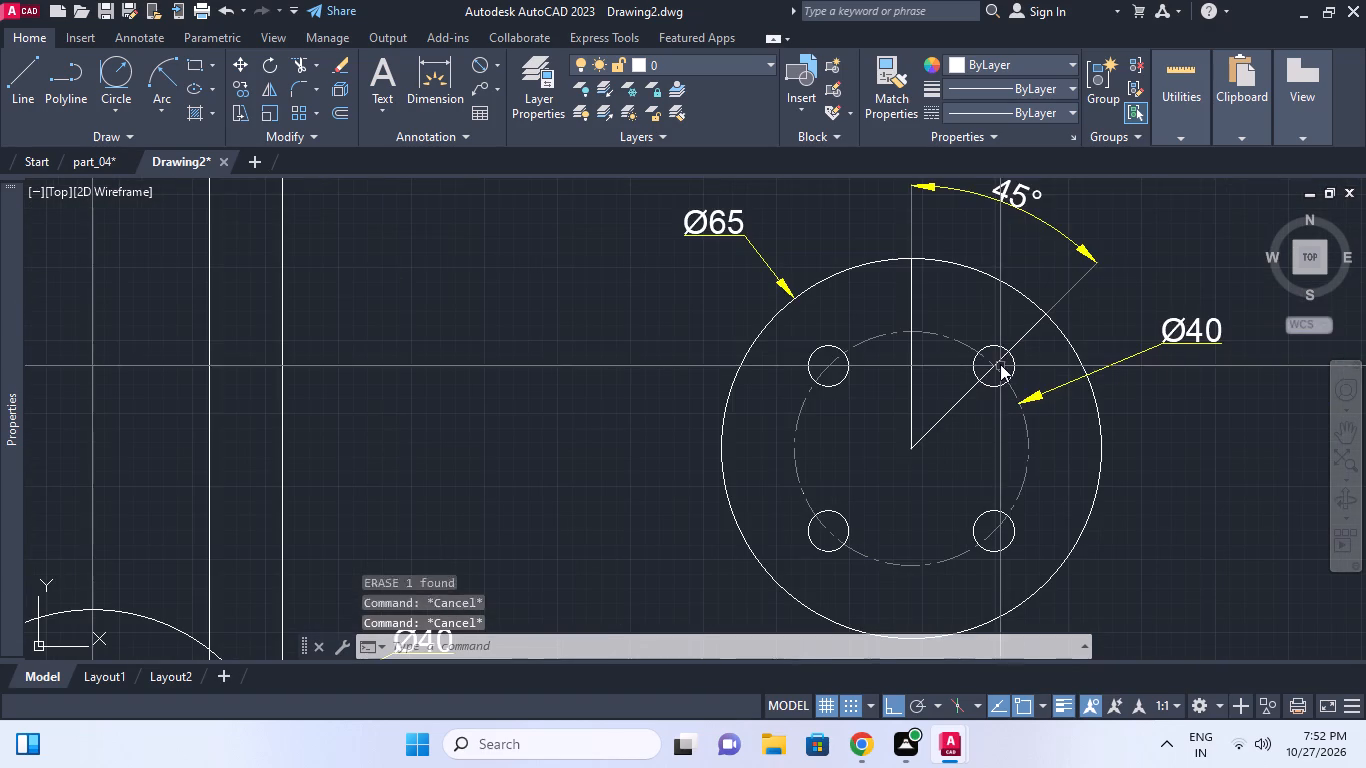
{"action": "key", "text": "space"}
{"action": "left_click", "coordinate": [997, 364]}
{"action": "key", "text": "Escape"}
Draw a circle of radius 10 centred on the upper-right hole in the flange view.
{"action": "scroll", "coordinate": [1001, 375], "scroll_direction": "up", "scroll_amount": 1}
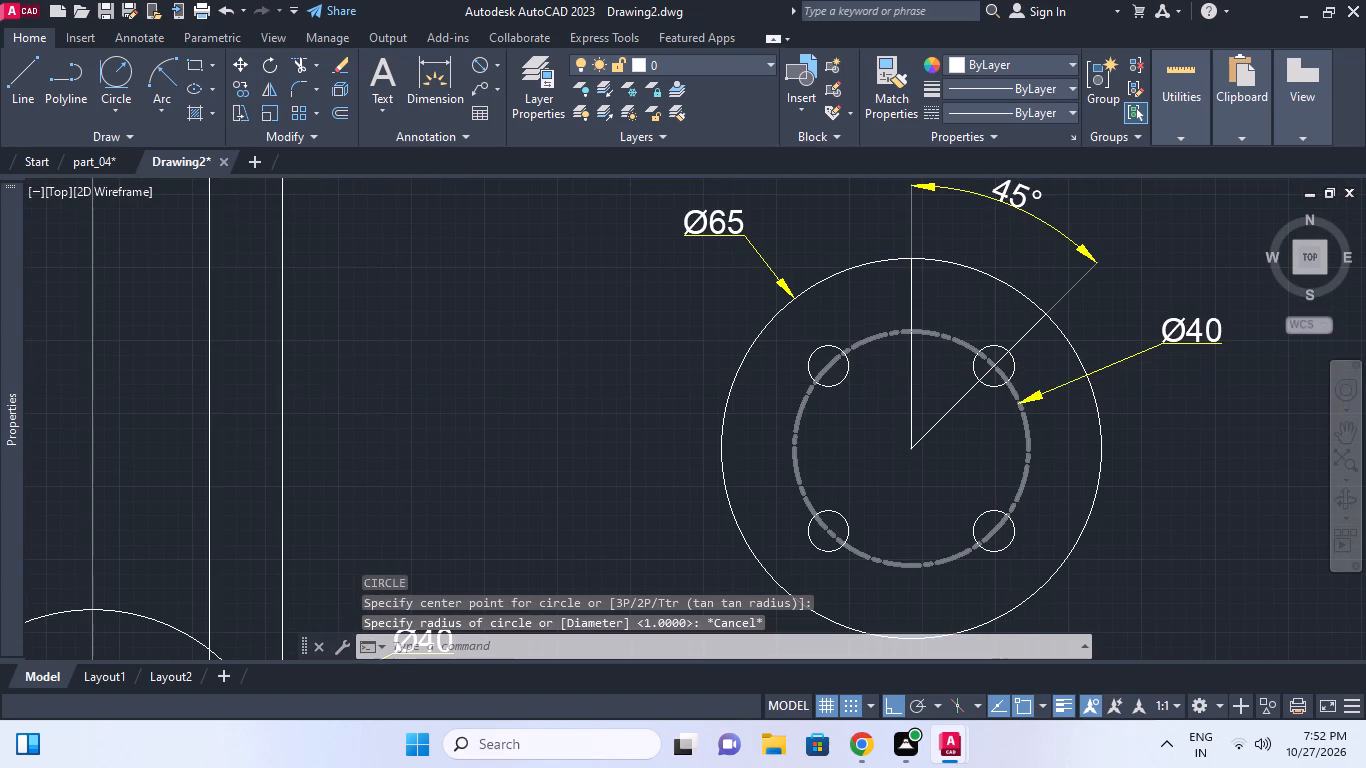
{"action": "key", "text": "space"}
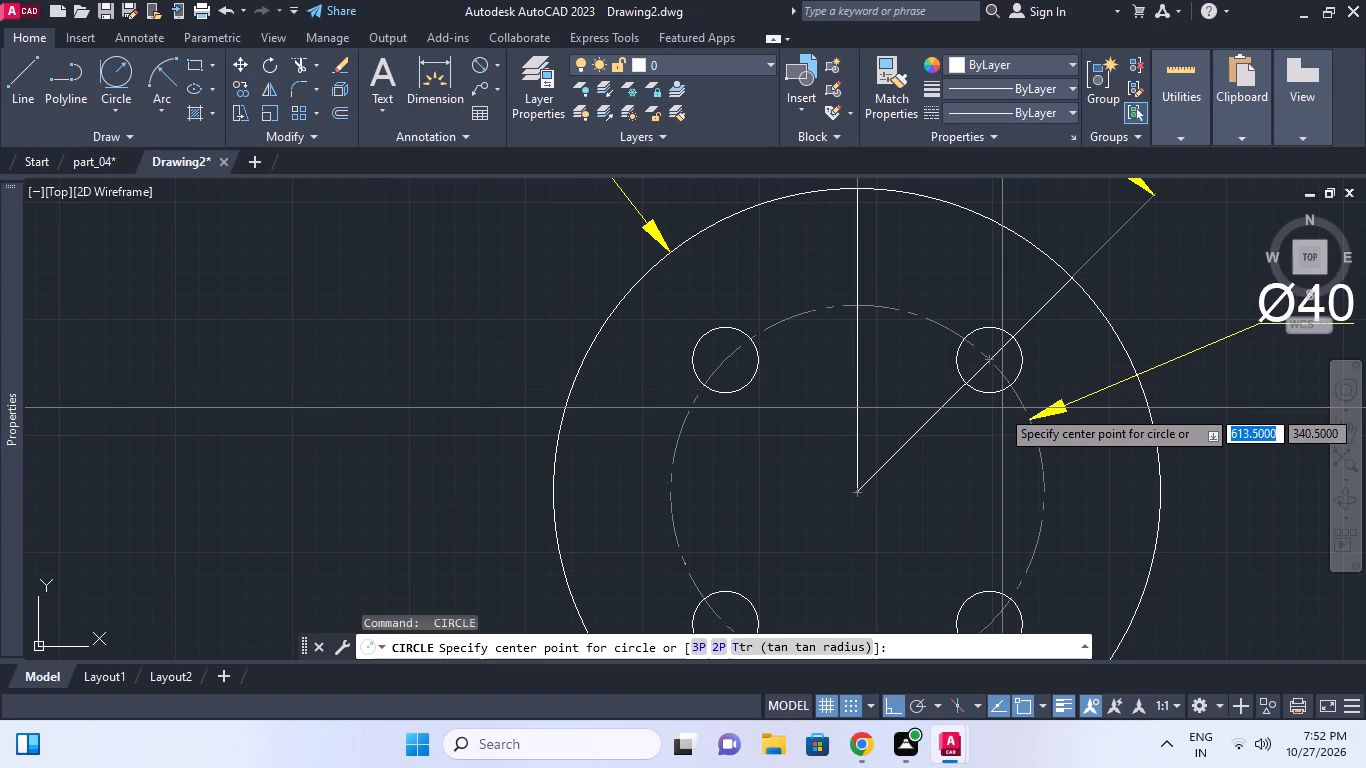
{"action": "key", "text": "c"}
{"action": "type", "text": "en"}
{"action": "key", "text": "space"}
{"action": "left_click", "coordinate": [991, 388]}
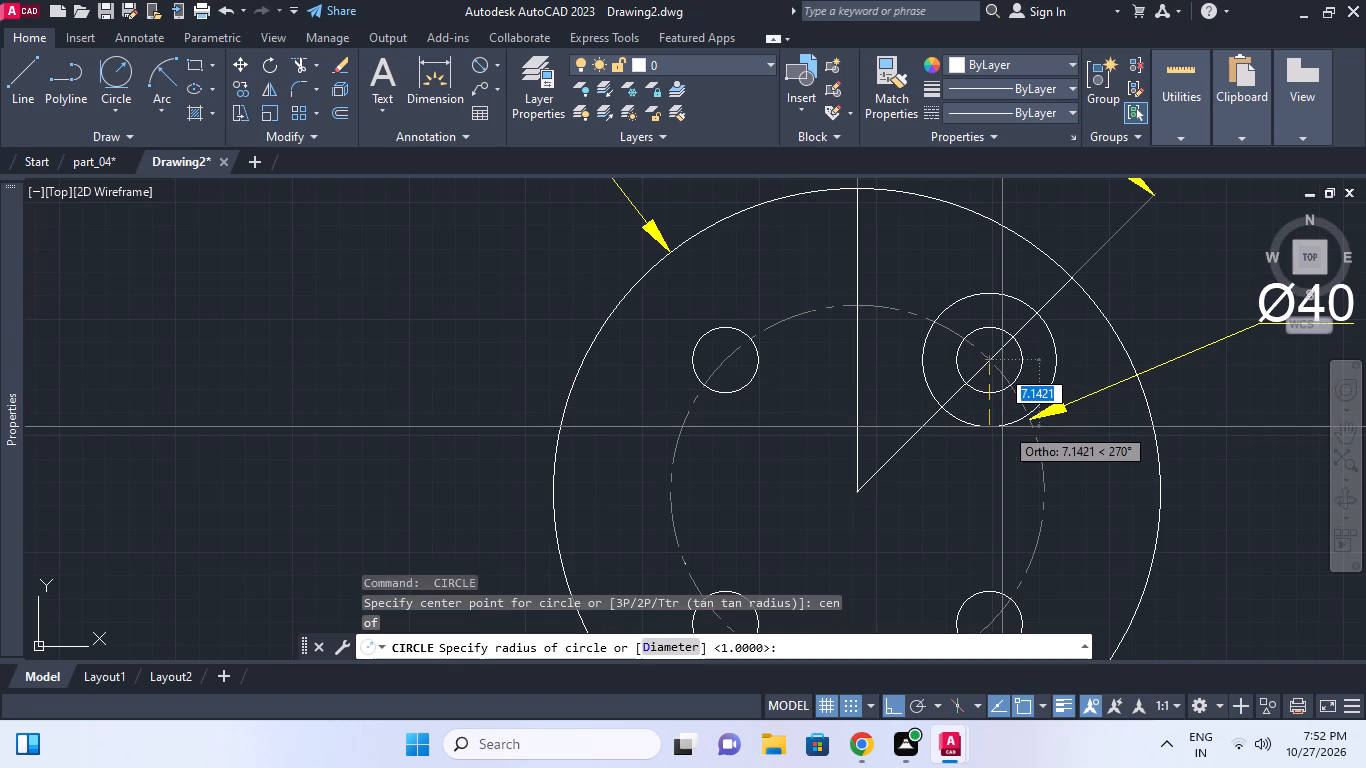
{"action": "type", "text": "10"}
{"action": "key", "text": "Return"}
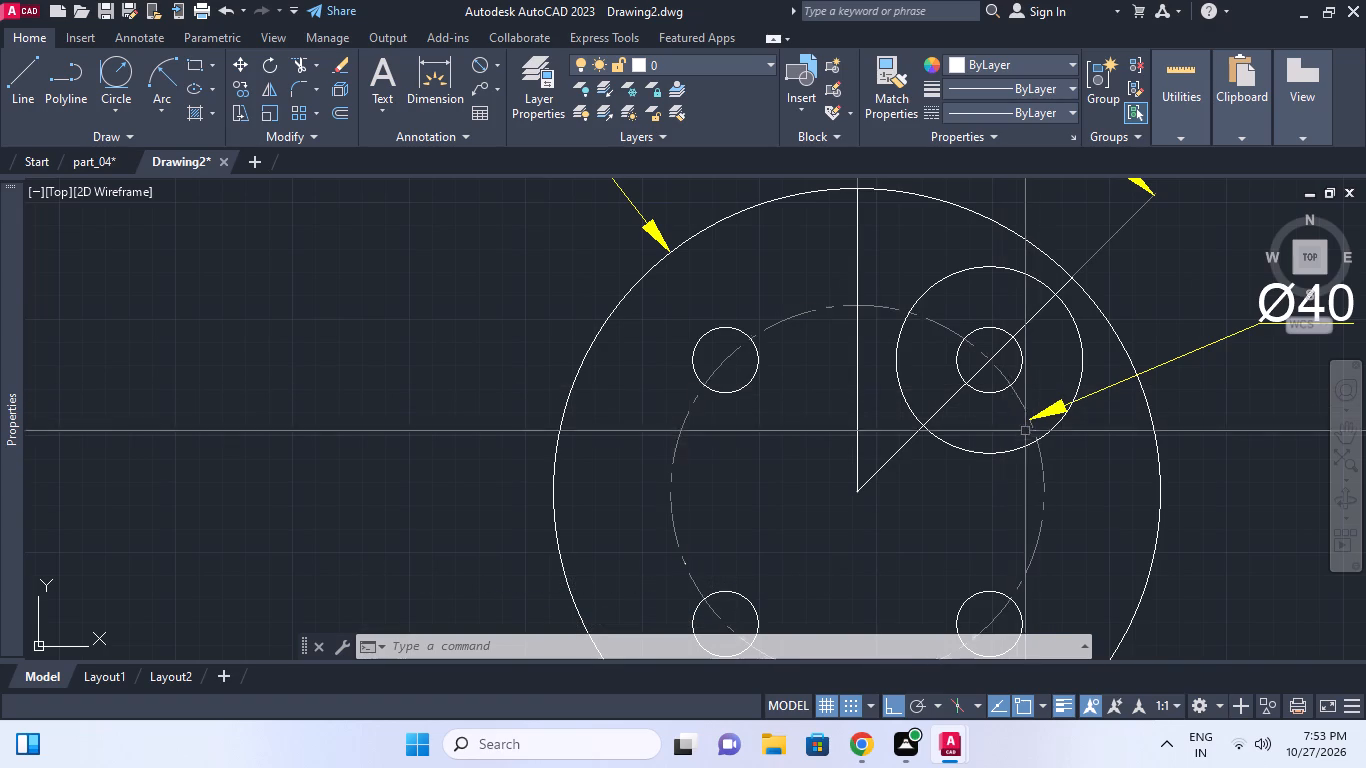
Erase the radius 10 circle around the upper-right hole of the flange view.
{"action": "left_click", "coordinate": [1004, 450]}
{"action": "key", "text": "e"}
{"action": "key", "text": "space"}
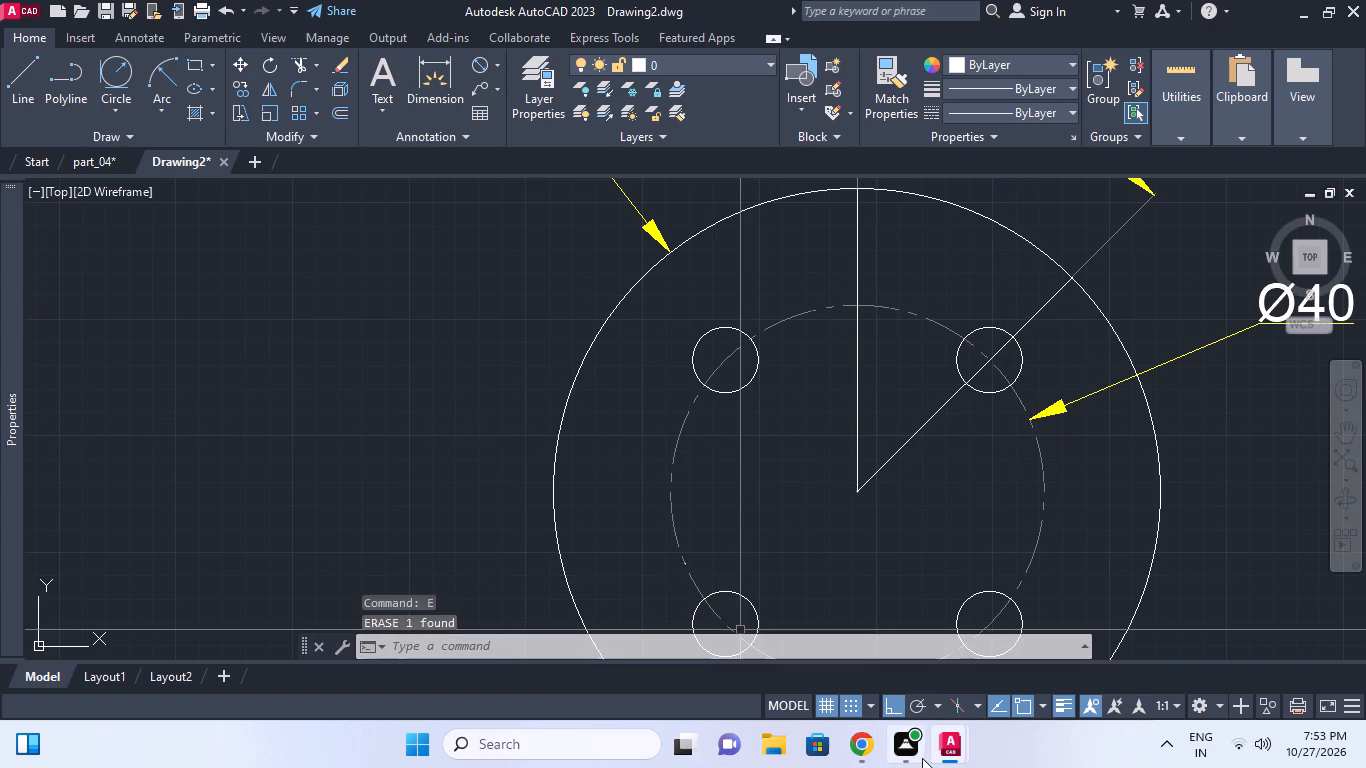
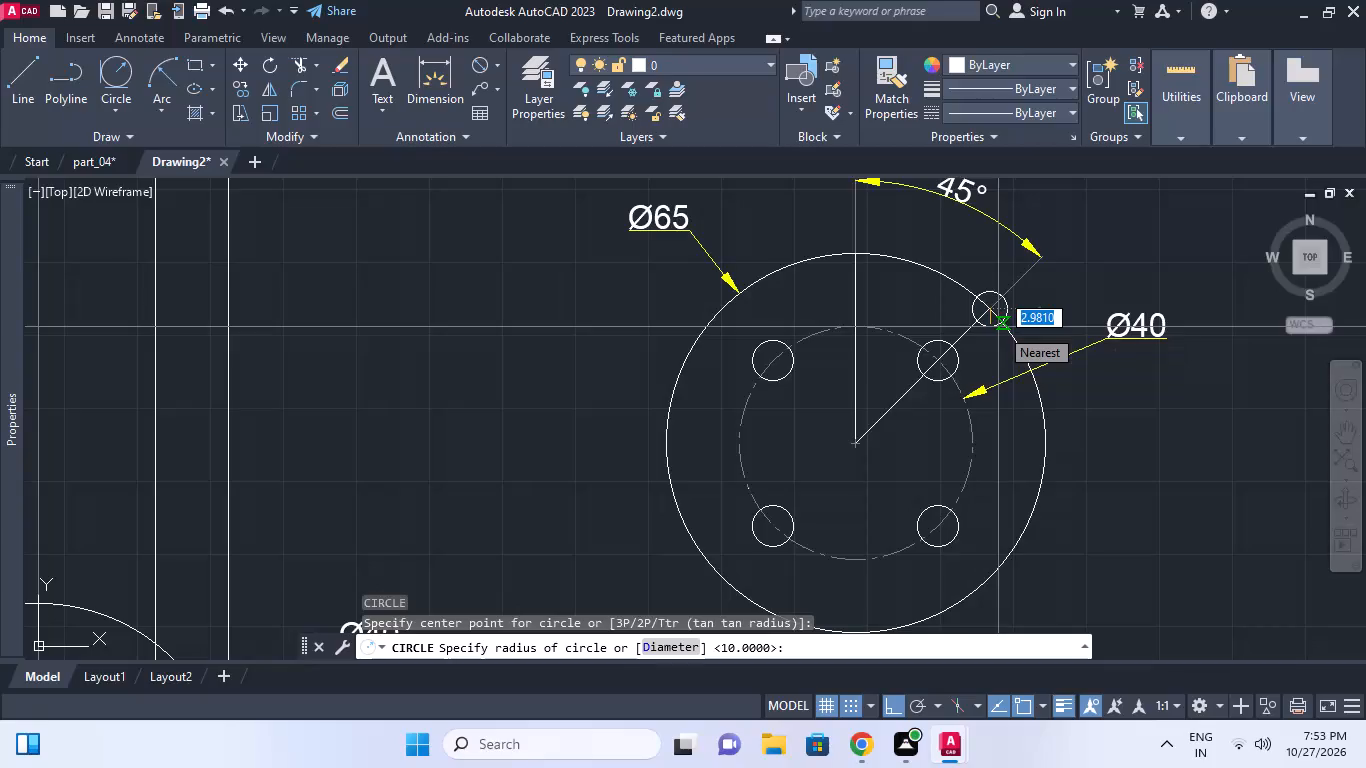
Draw a circle of radius 10 centred where the inclined line meets the 65 diameter circle of the flange view.
{"action": "type", "text": "10"}
{"action": "key", "text": "Return"}
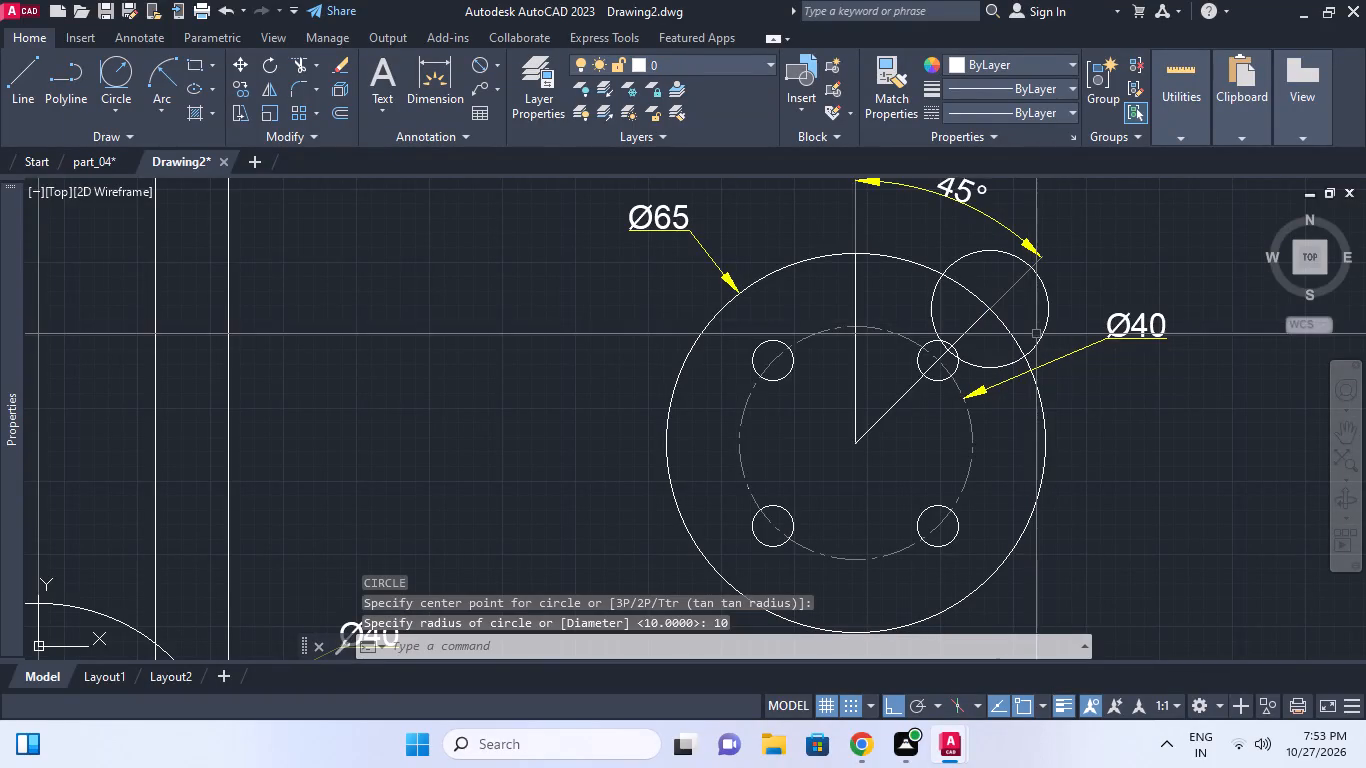
Polar array the radius 10 circle around the flange centre with 4 items.
{"action": "middle_click_drag", "start_coordinate": [1037, 345], "coordinate": [1041, 288]}
{"action": "left_click", "coordinate": [1050, 242]}
{"action": "middle_click_drag", "start_coordinate": [1063, 234], "coordinate": [1063, 248]}
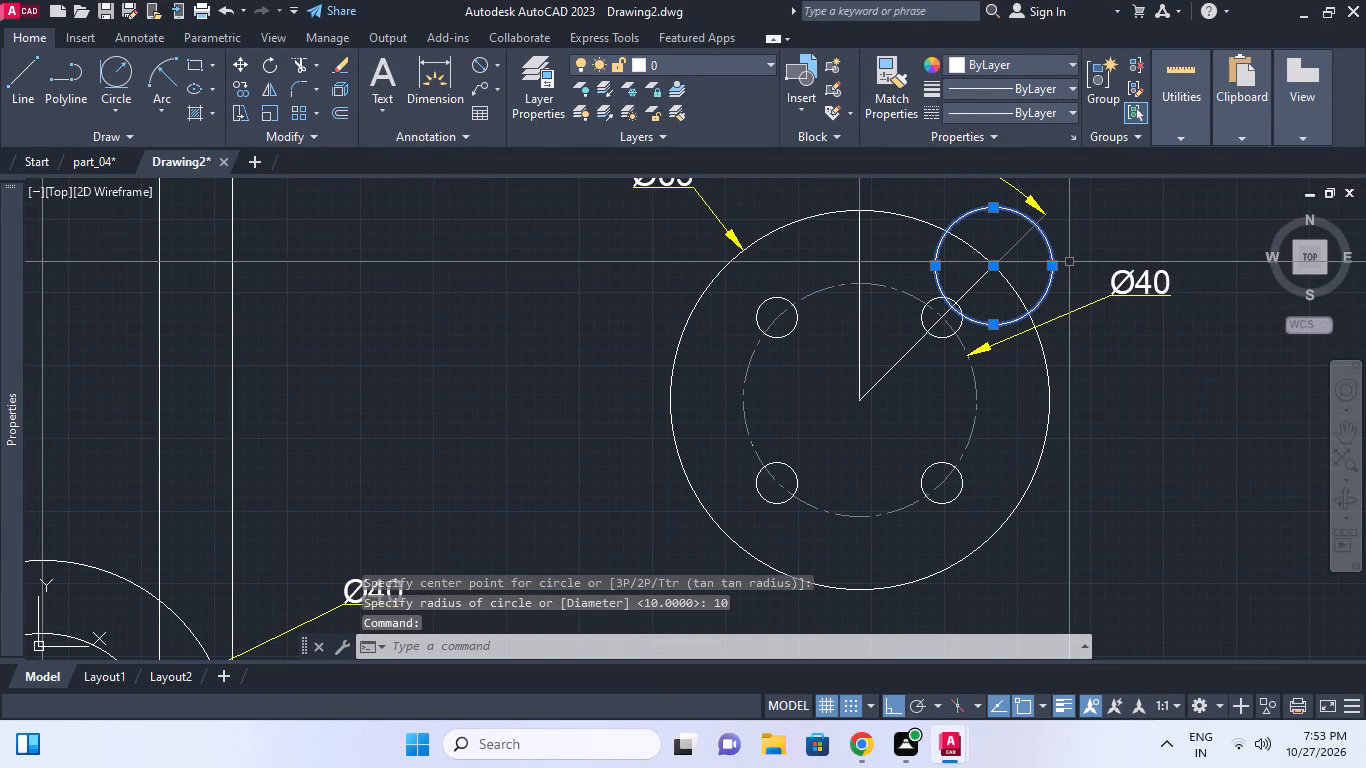
{"action": "type", "text": "ar"}
{"action": "key", "text": "space"}
{"action": "type", "text": "po"}
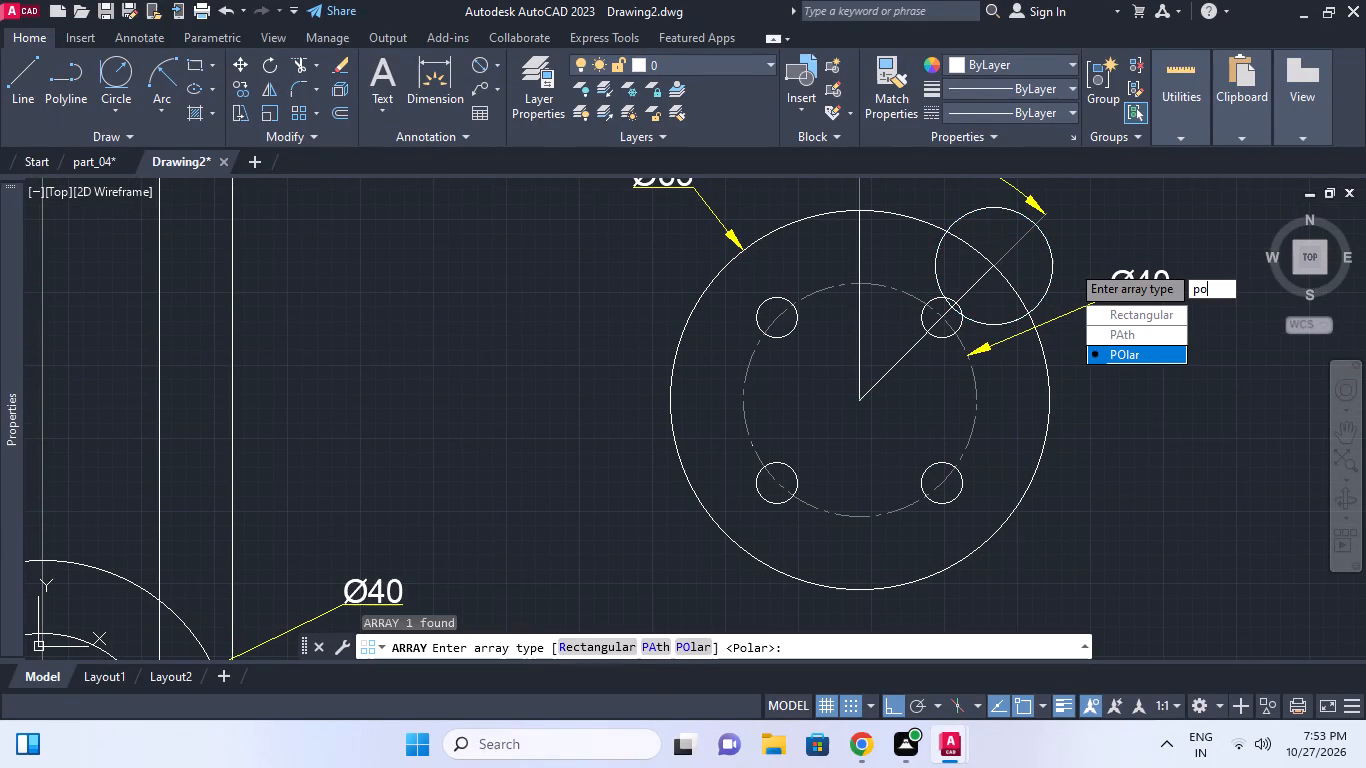
{"action": "key", "text": "space"}
{"action": "type", "text": "cen"}
{"action": "key", "text": "space"}
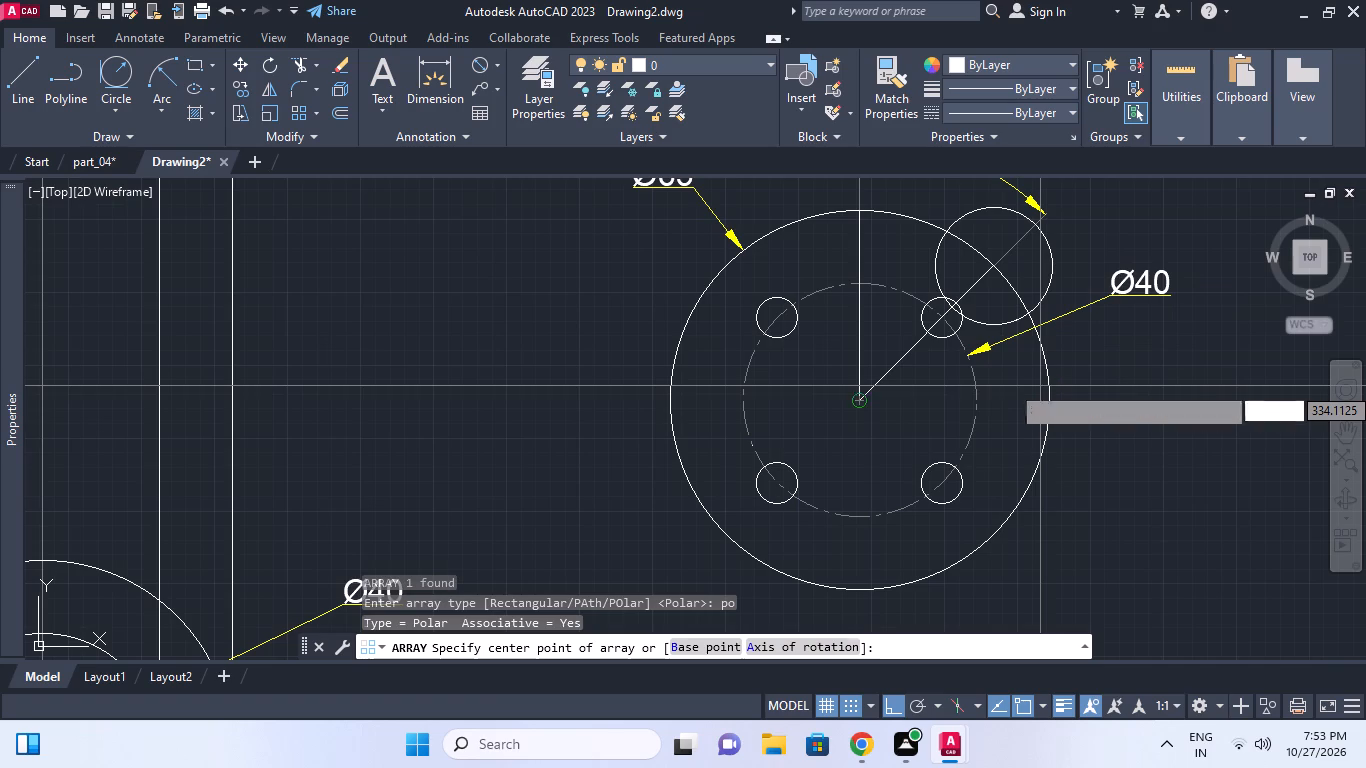
{"action": "left_click", "coordinate": [970, 369]}
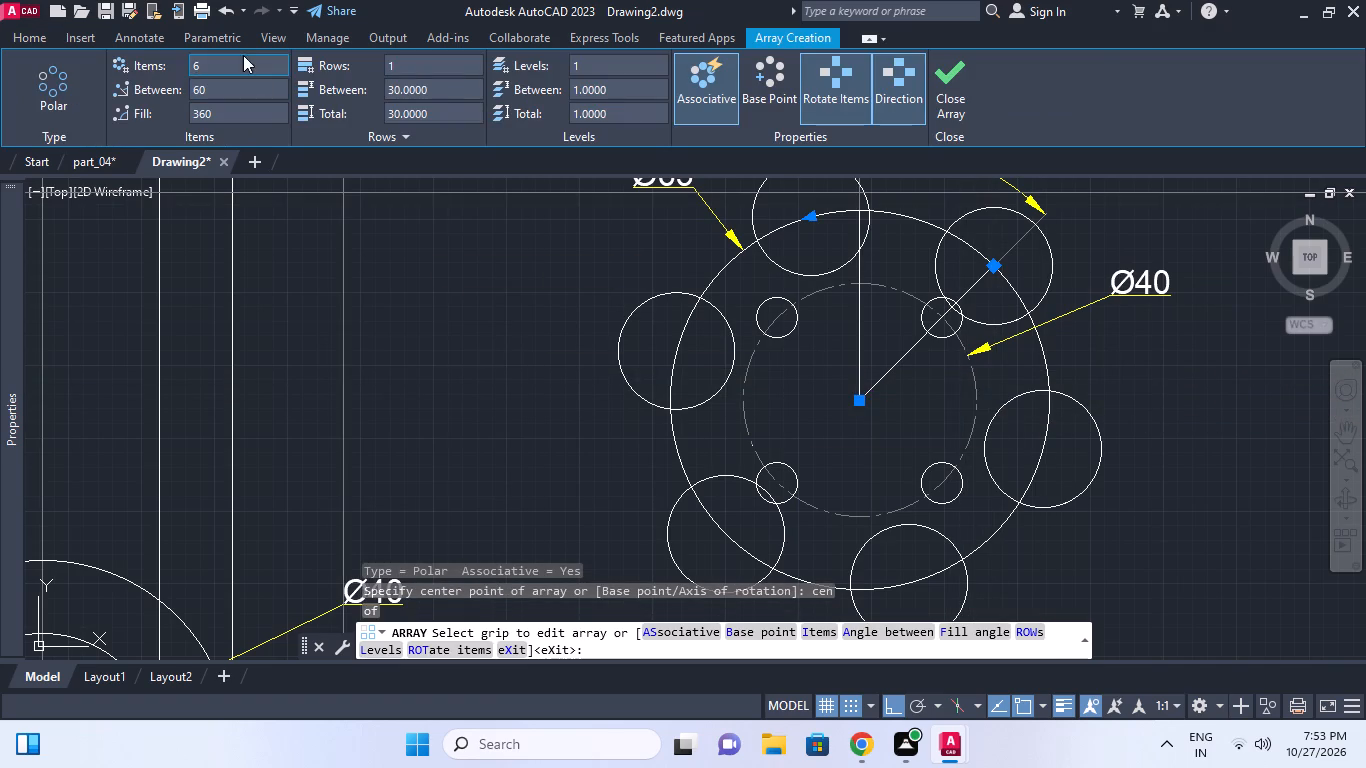
{"action": "left_click_drag", "start_coordinate": [243, 55], "coordinate": [179, 66]}
{"action": "left_click_drag", "start_coordinate": [208, 67], "coordinate": [130, 74]}
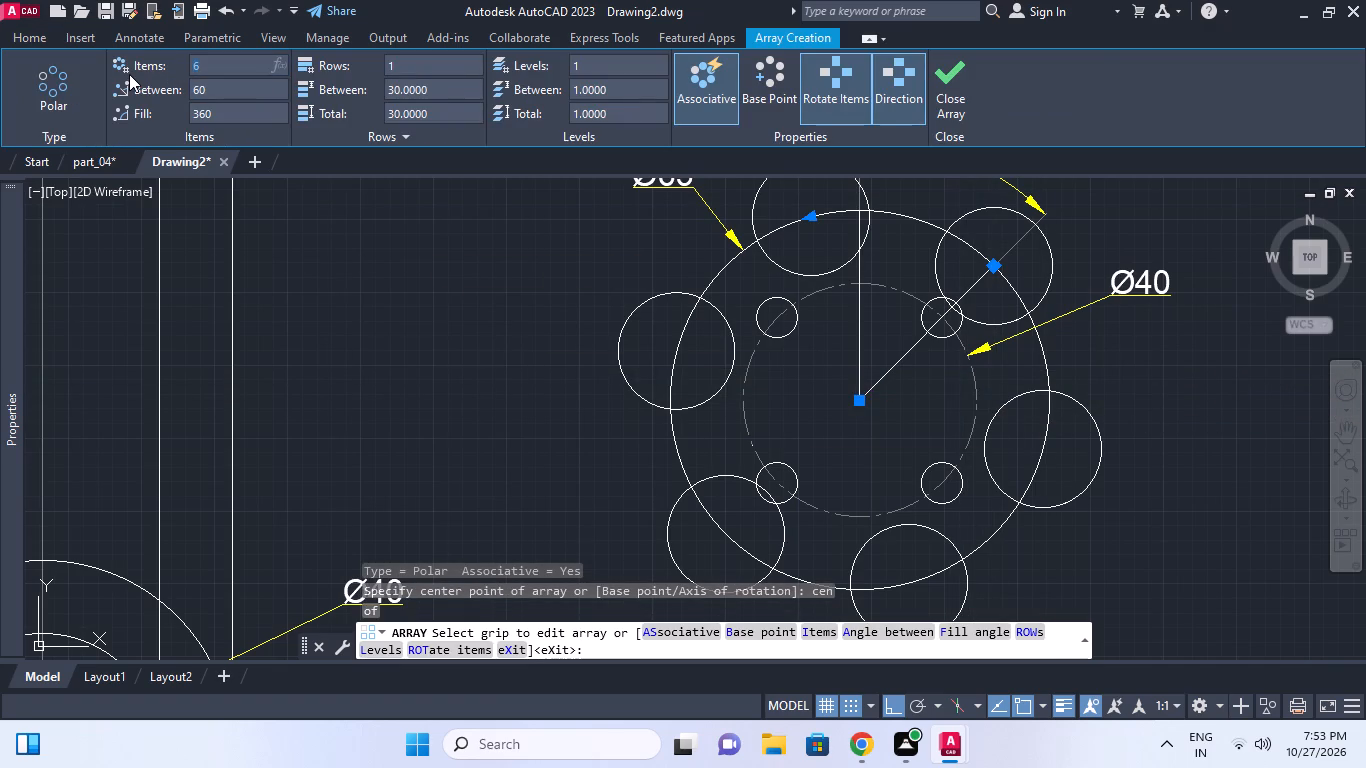
{"action": "key", "text": "4"}
{"action": "key", "text": "Return"}
{"action": "middle_click", "coordinate": [655, 260]}
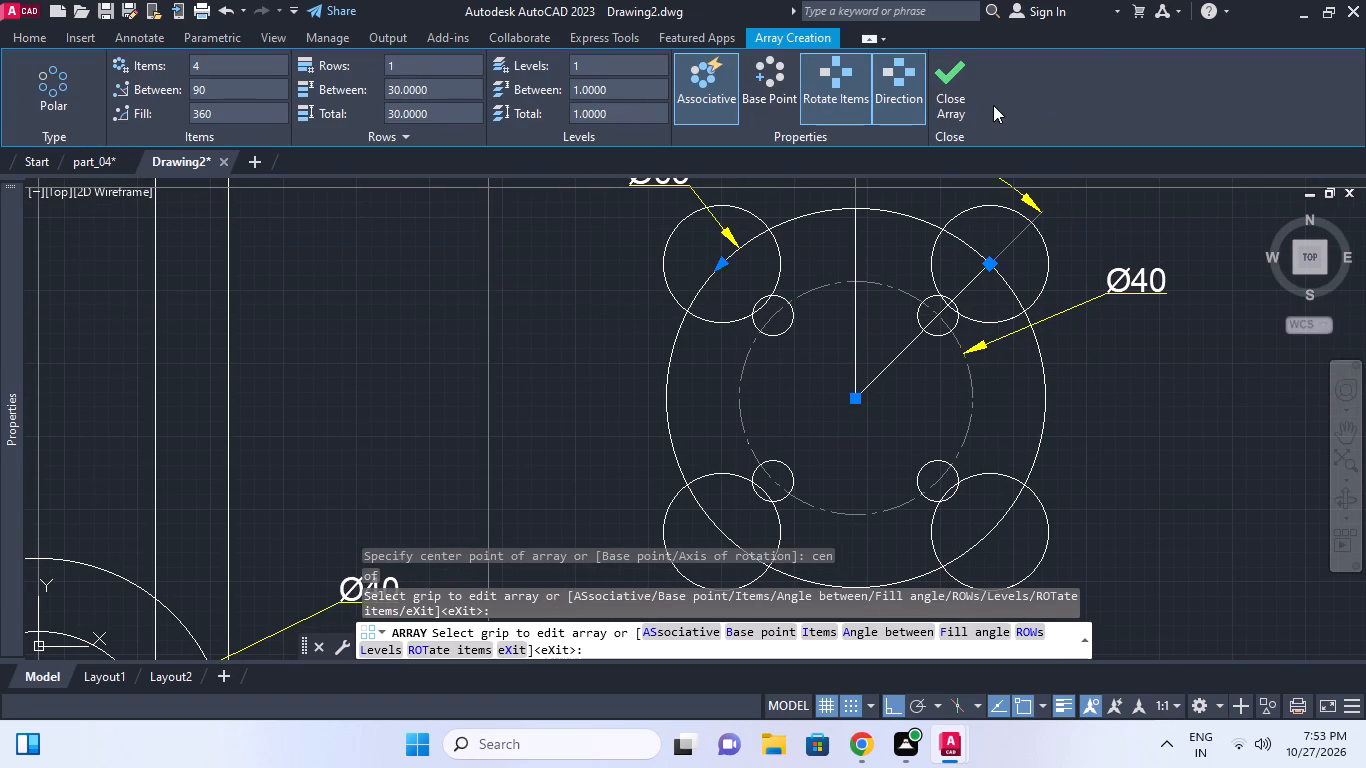
{"action": "left_click", "coordinate": [965, 81]}
{"action": "middle_click", "coordinate": [829, 261]}
{"action": "key", "text": "Escape"}
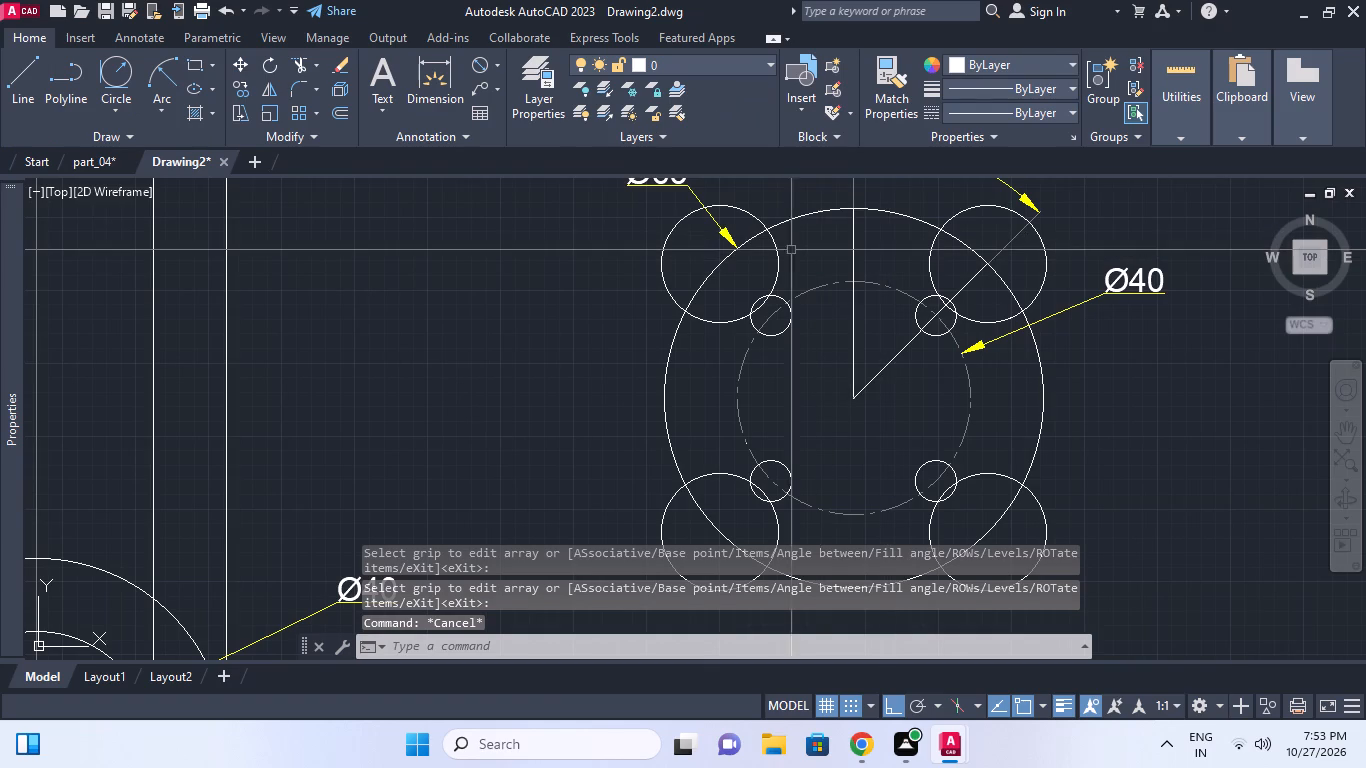
Explode the polar array of radius 10 circles into separate circles.
{"action": "left_click", "coordinate": [776, 250]}
{"action": "middle_click", "coordinate": [797, 275]}
{"action": "type", "text": "x"}
{"action": "key", "text": "space"}
{"action": "key", "text": "Escape"}
Trim away the portions of the four radius 10 circles that lie inside the 65 diameter circle.
{"action": "middle_click", "coordinate": [786, 271]}
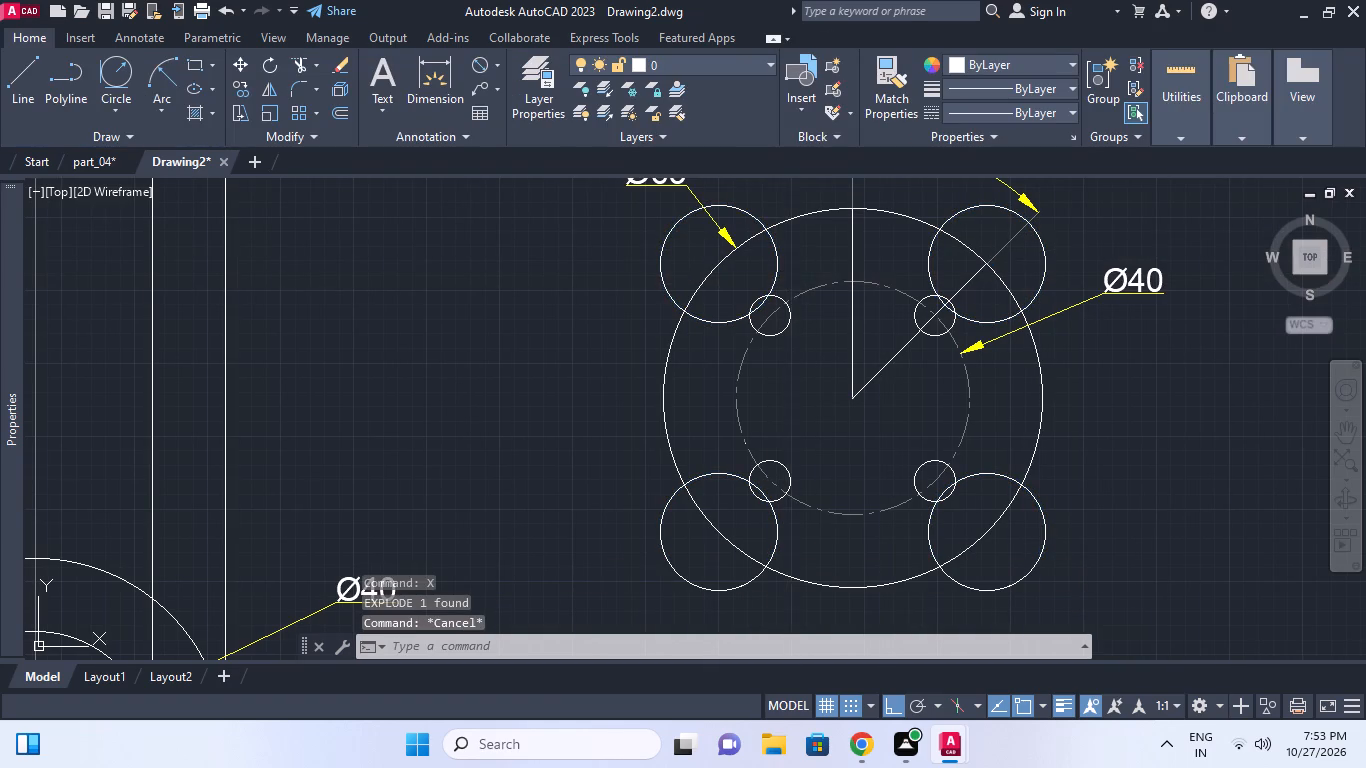
{"action": "type", "text": "tr"}
{"action": "key", "text": "space"}
{"action": "left_click", "coordinate": [792, 223]}
{"action": "key", "text": "space"}
{"action": "left_click", "coordinate": [778, 257]}
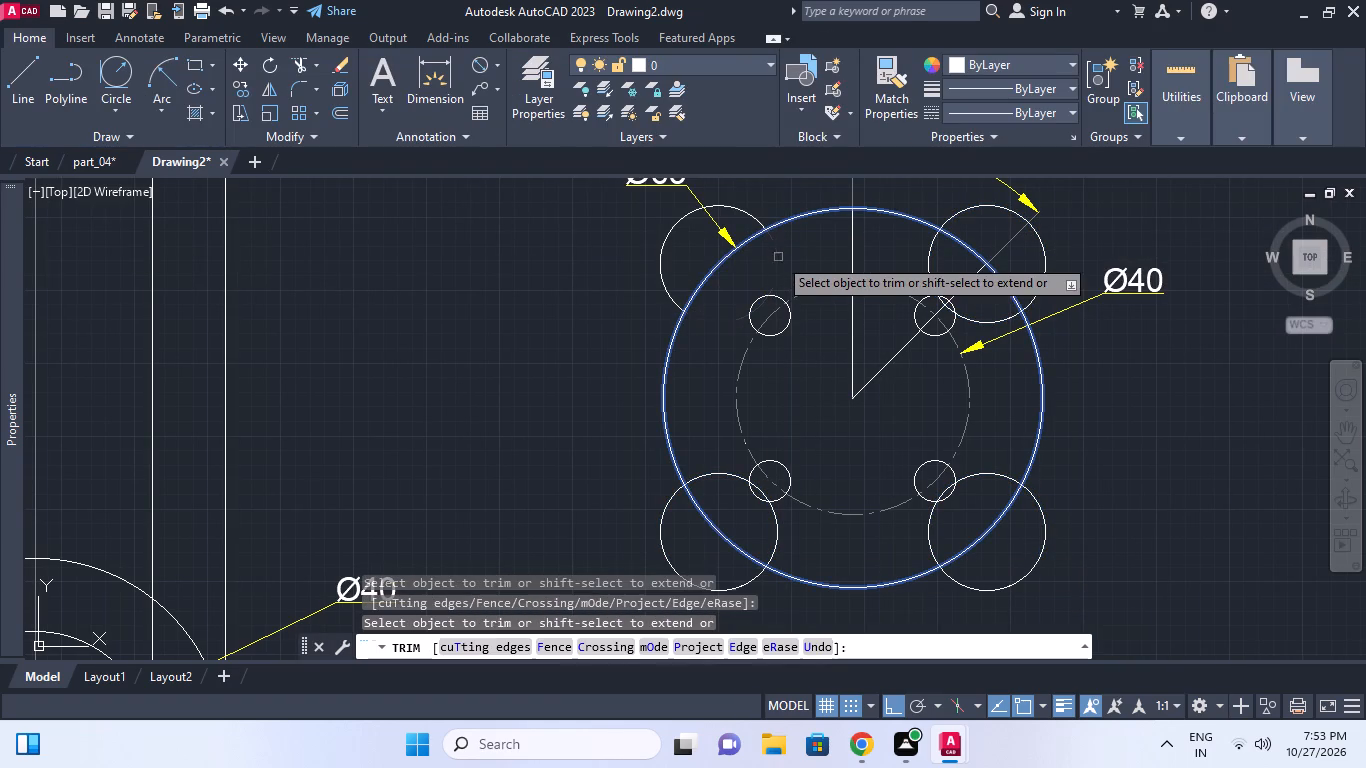
{"action": "left_click", "coordinate": [933, 257]}
{"action": "left_click", "coordinate": [989, 475]}
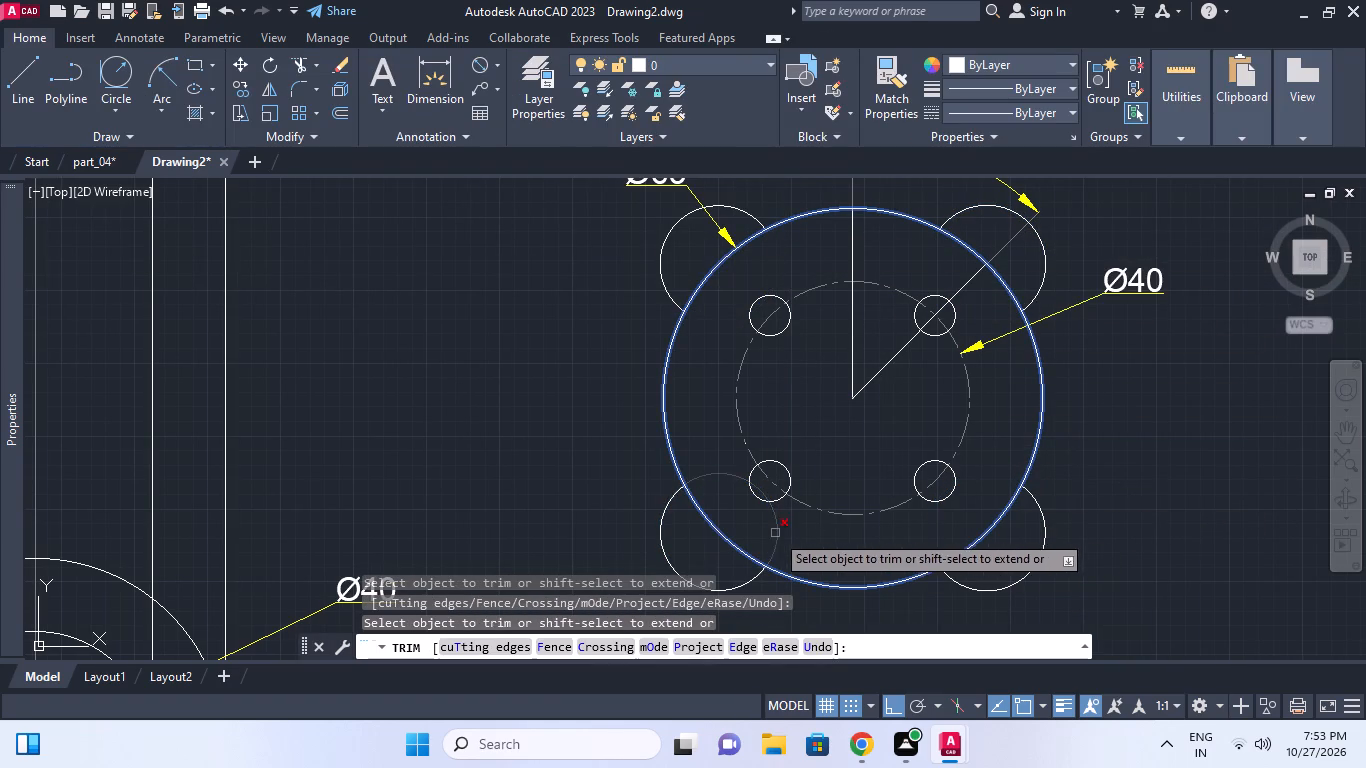
{"action": "left_click", "coordinate": [775, 533]}
{"action": "middle_click_drag", "start_coordinate": [879, 493], "coordinate": [890, 433]}
{"action": "middle_click_drag", "start_coordinate": [1148, 353], "coordinate": [1136, 405]}
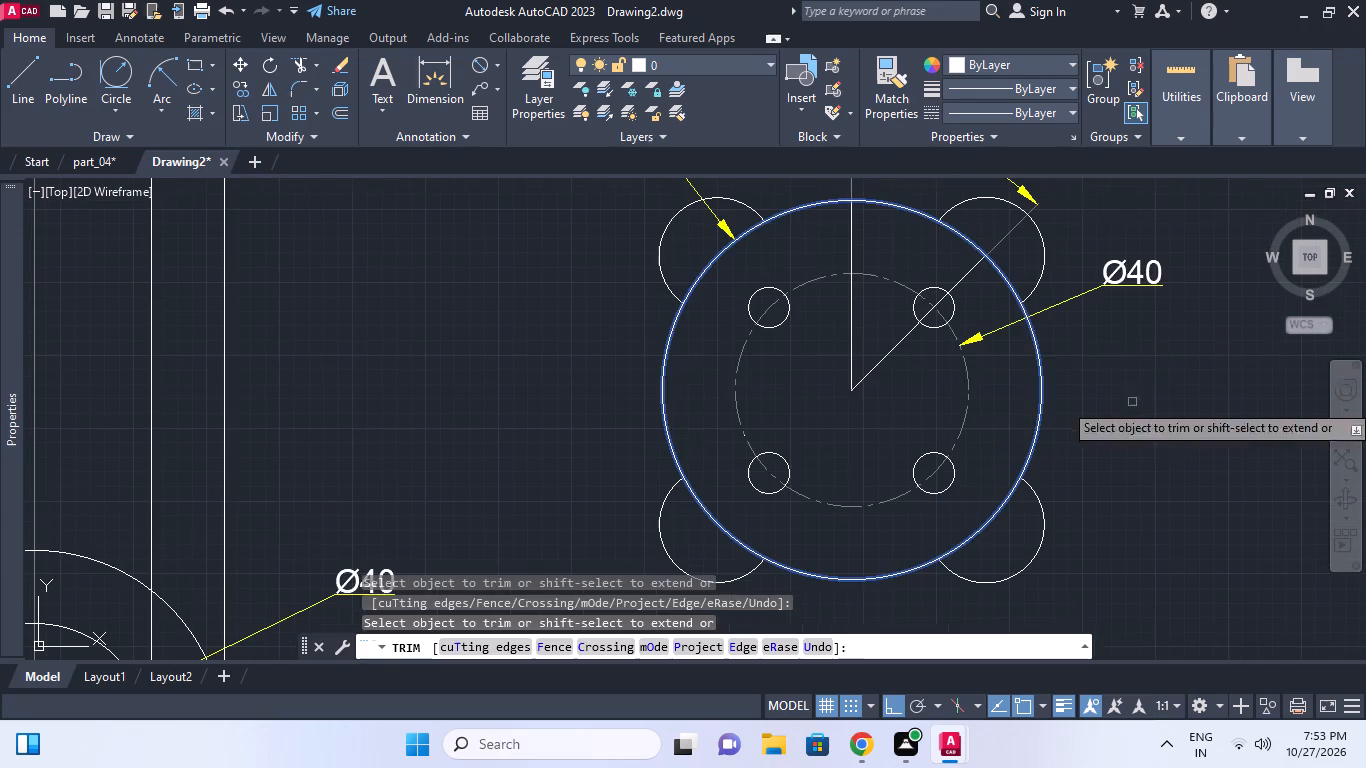
{"action": "key", "text": "Escape"}
Trim the 65 diameter circle inside the four corner lobes, using the lobe arcs as cutting edges.
{"action": "key", "text": "space"}
{"action": "left_click", "coordinate": [678, 275]}
{"action": "left_click", "coordinate": [652, 288]}
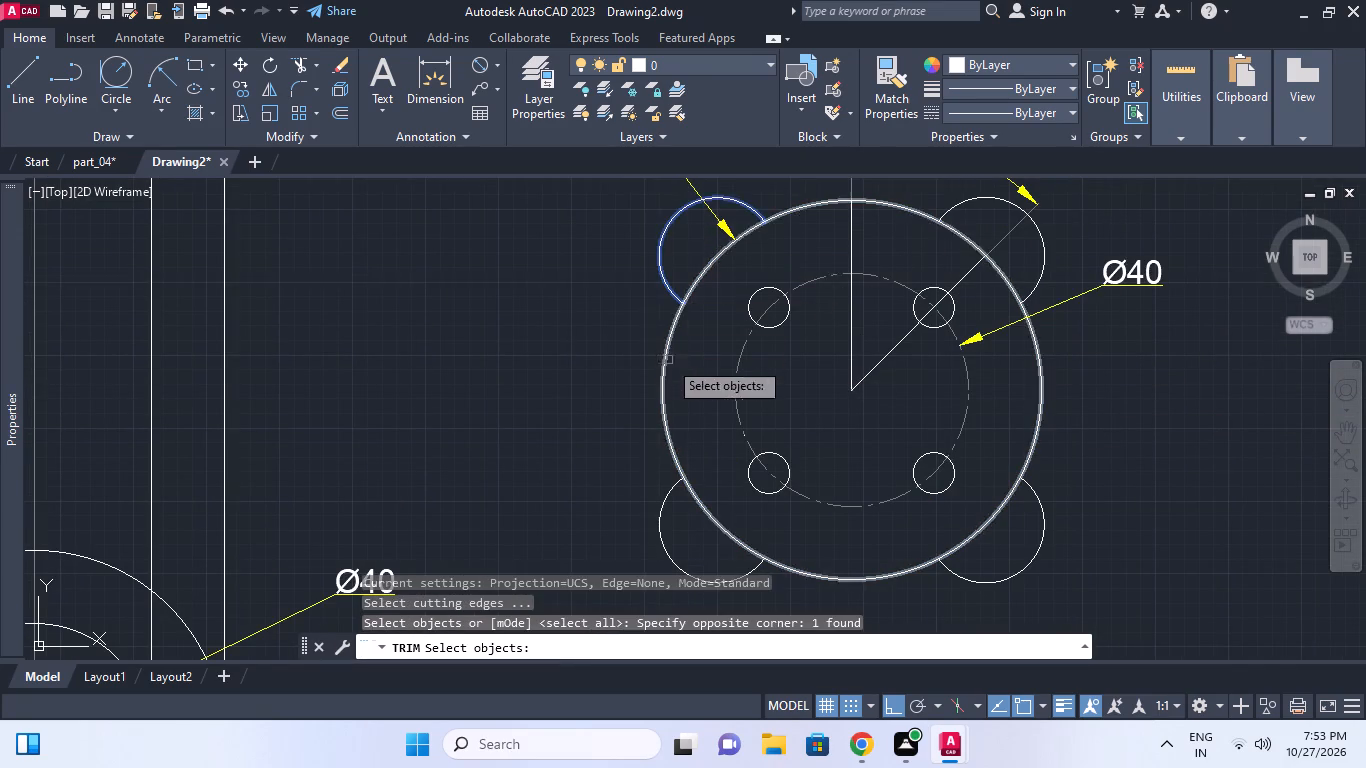
{"action": "middle_click_drag", "start_coordinate": [668, 360], "coordinate": [677, 284]}
{"action": "left_click", "coordinate": [680, 466]}
{"action": "left_click", "coordinate": [626, 473]}
{"action": "left_click", "coordinate": [1047, 537]}
{"action": "left_click", "coordinate": [1015, 470]}
{"action": "middle_click_drag", "start_coordinate": [1157, 416], "coordinate": [1104, 598]}
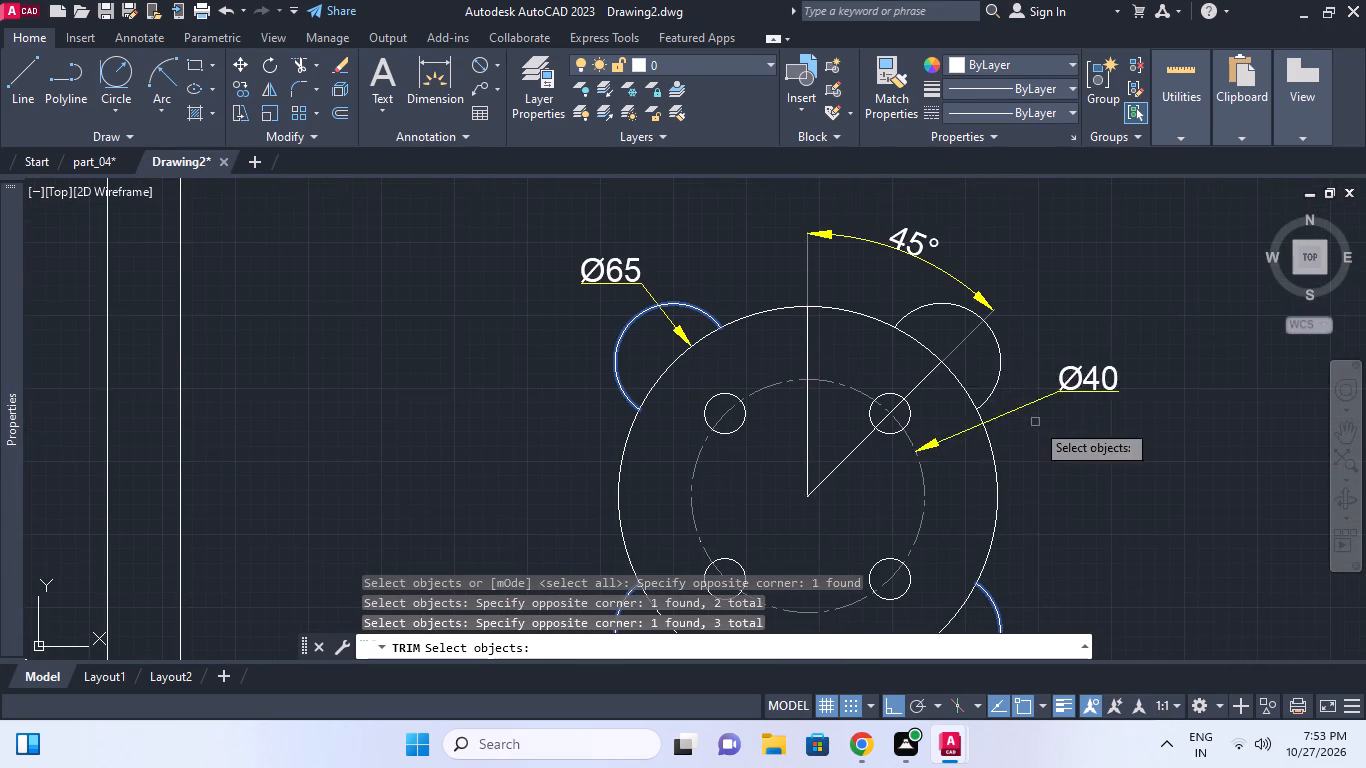
{"action": "left_click", "coordinate": [1030, 387]}
{"action": "left_click", "coordinate": [994, 347]}
{"action": "right_click", "coordinate": [965, 407]}
{"action": "left_click", "coordinate": [960, 385]}
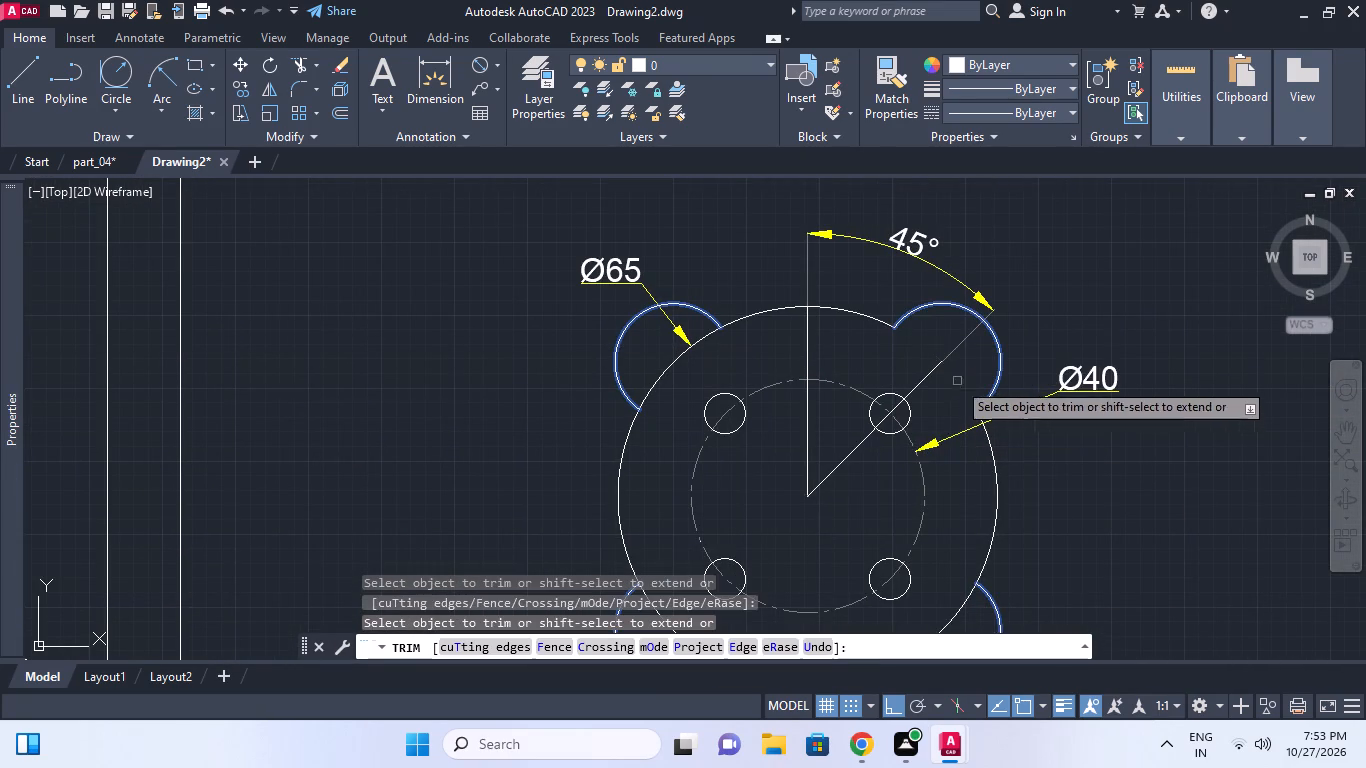
{"action": "left_click", "coordinate": [667, 368]}
{"action": "middle_click_drag", "start_coordinate": [666, 407], "coordinate": [729, 265]}
{"action": "left_click", "coordinate": [770, 503]}
{"action": "left_click", "coordinate": [730, 510]}
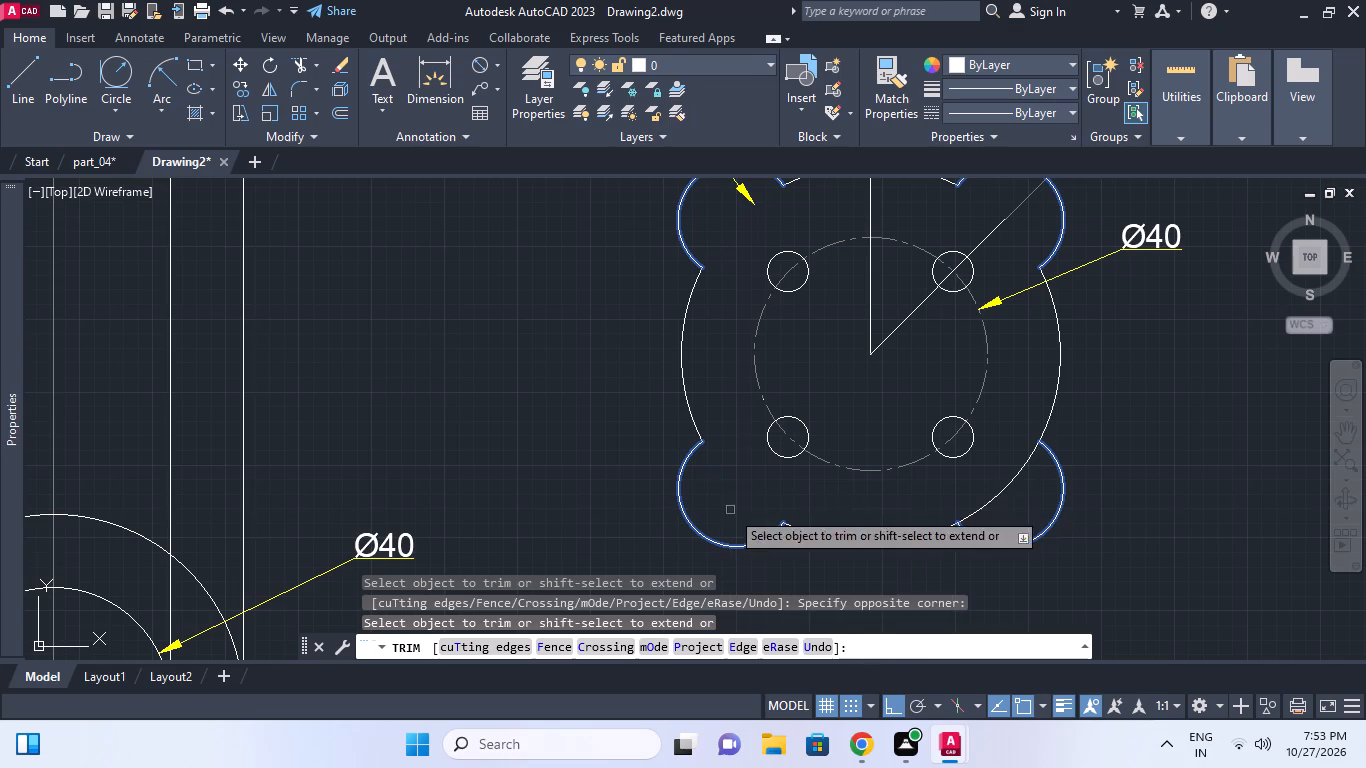
{"action": "left_click", "coordinate": [987, 520]}
{"action": "left_click", "coordinate": [980, 494]}
{"action": "right_click", "coordinate": [980, 494]}
{"action": "left_click", "coordinate": [1063, 162]}
{"action": "middle_click_drag", "start_coordinate": [958, 302], "coordinate": [976, 406]}
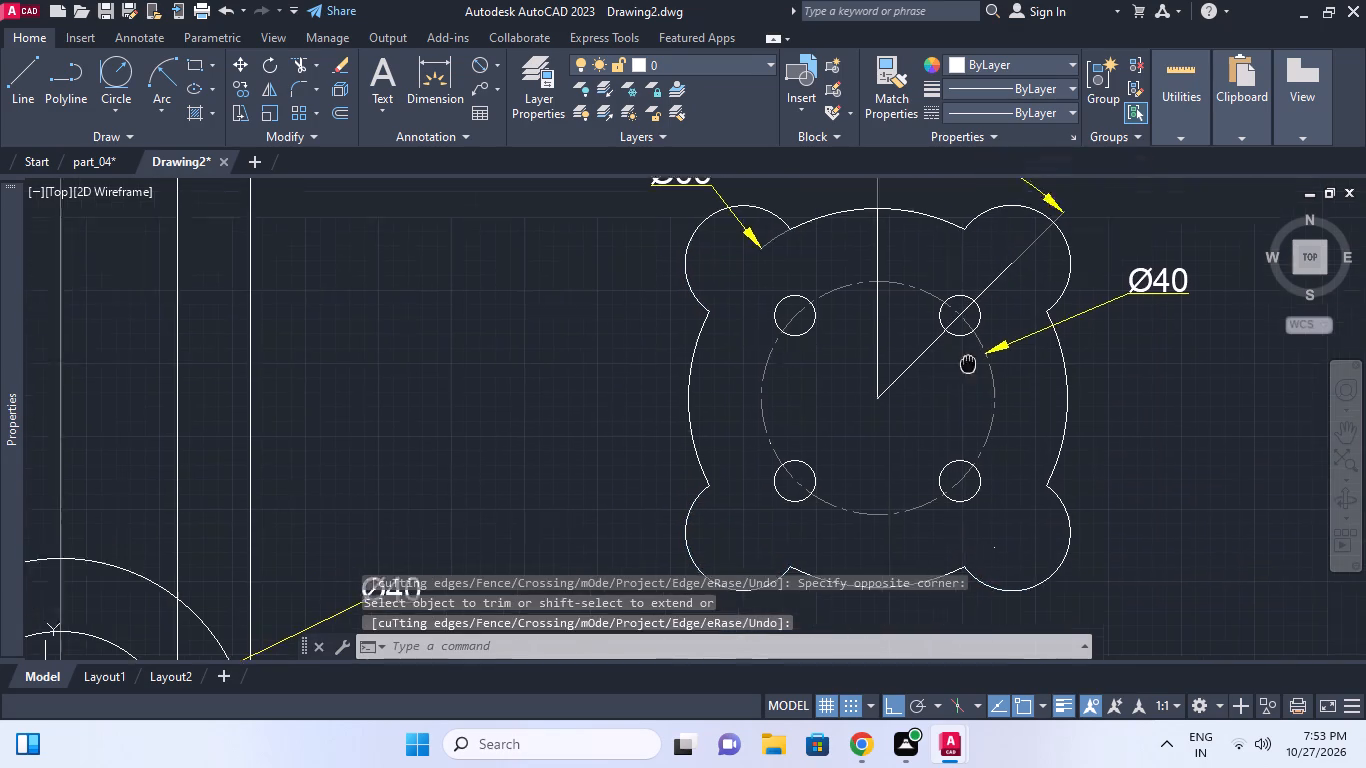
{"action": "middle_click_drag", "start_coordinate": [976, 406], "coordinate": [977, 419]}
{"action": "key", "text": "Escape"}
Move the arrow of the flange view's Ø65 dimension onto the top arc of the outline.
{"action": "left_click", "coordinate": [759, 303]}
{"action": "left_click", "coordinate": [773, 324]}
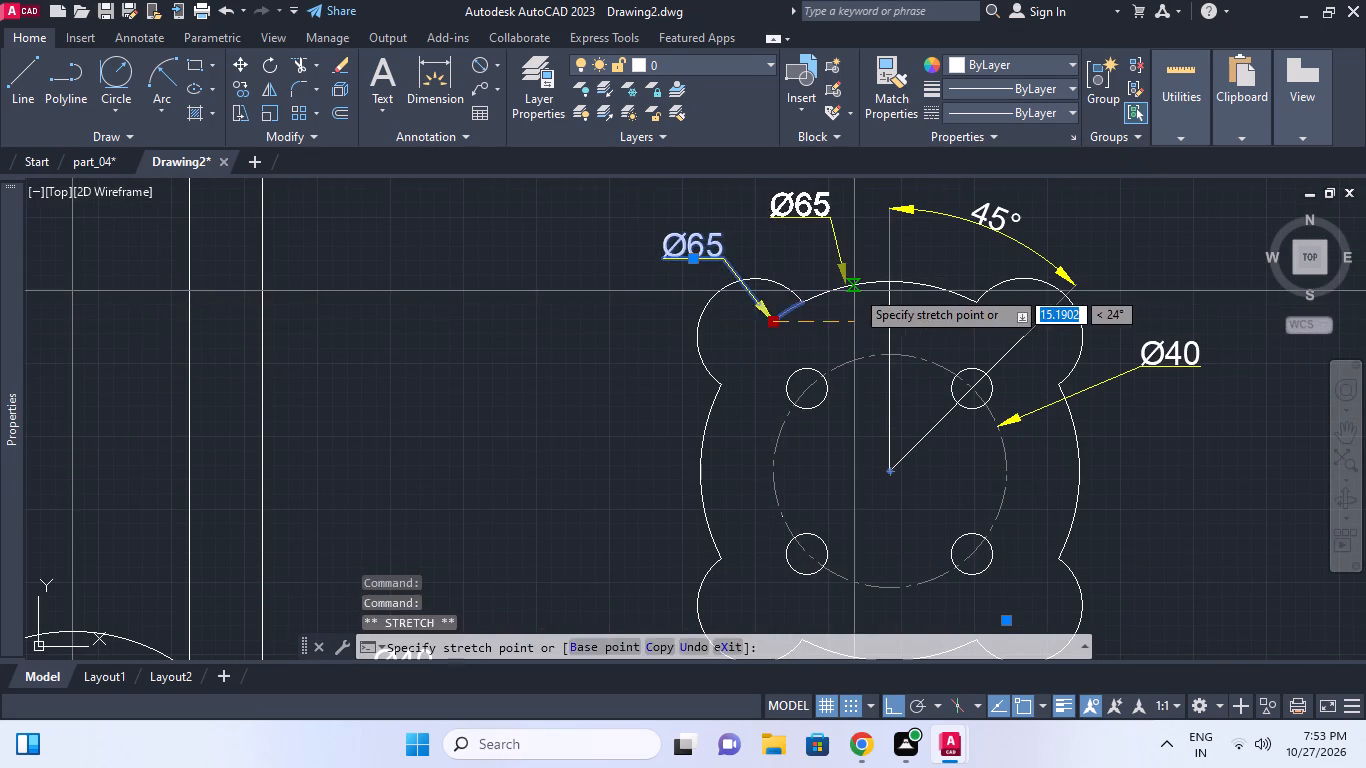
{"action": "left_click", "coordinate": [855, 289]}
{"action": "scroll", "coordinate": [946, 318], "scroll_direction": "down", "scroll_amount": 1}
{"action": "middle_click_drag", "start_coordinate": [946, 318], "coordinate": [896, 338]}
{"action": "key", "text": "Escape"}
Match the pitch circle's dash-dot properties onto the vertical and inclined lines from the flange centre.
{"action": "middle_click", "coordinate": [978, 385]}
{"action": "scroll", "coordinate": [907, 379], "scroll_direction": "up", "scroll_amount": 1}
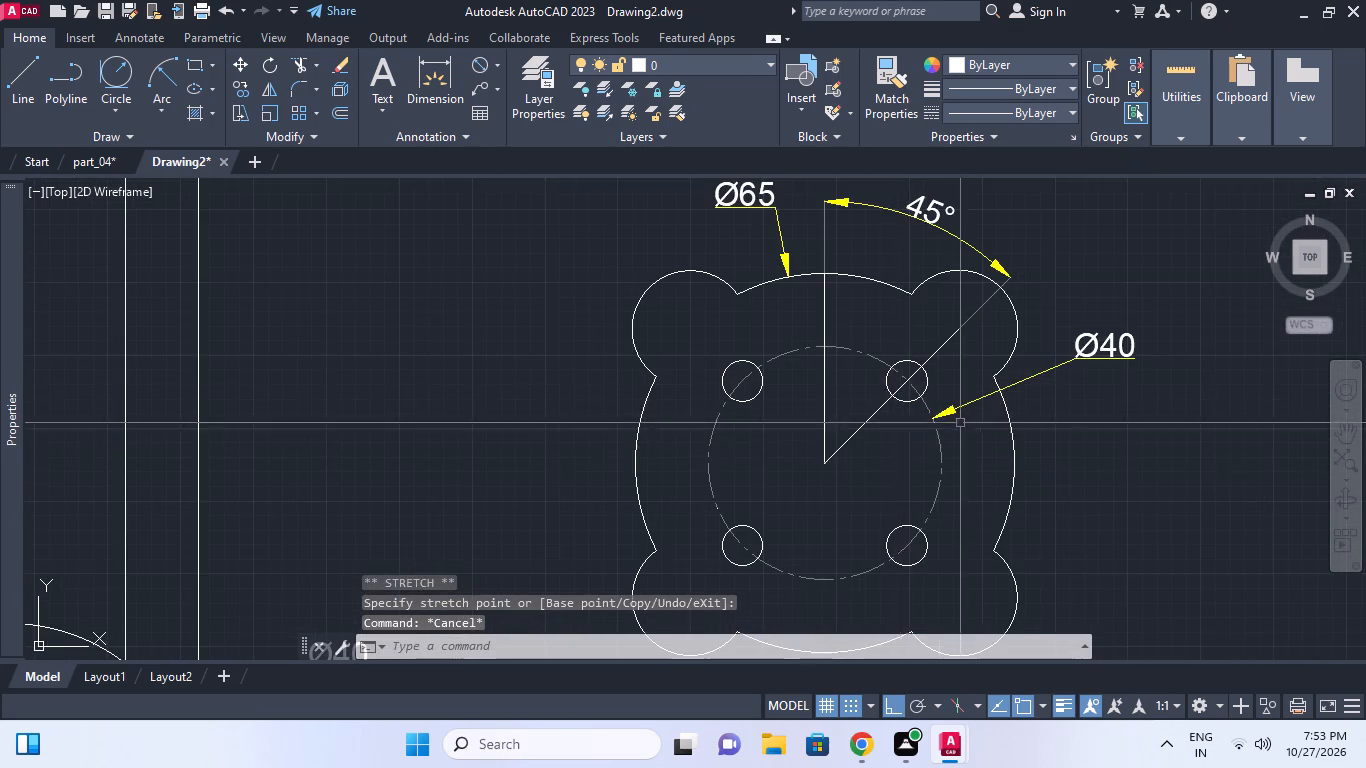
{"action": "middle_click_drag", "start_coordinate": [958, 413], "coordinate": [983, 304]}
{"action": "scroll", "coordinate": [958, 413], "scroll_direction": "down", "scroll_amount": 1}
{"action": "left_click", "coordinate": [973, 346]}
{"action": "middle_click_drag", "start_coordinate": [957, 347], "coordinate": [957, 366]}
{"action": "key", "text": "m"}
{"action": "key", "text": "a"}
{"action": "key", "text": "space"}
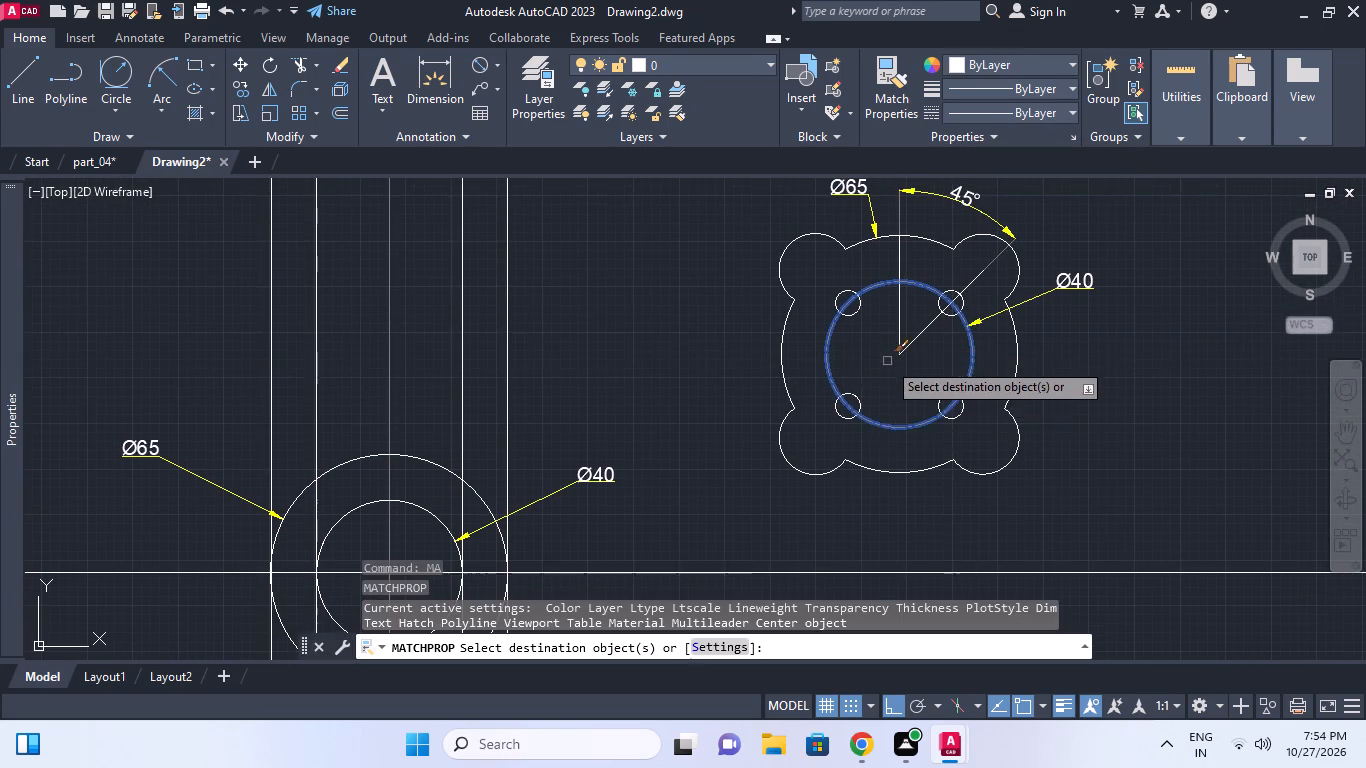
{"action": "scroll", "coordinate": [913, 341], "scroll_direction": "up", "scroll_amount": 2}
{"action": "left_click_drag", "start_coordinate": [953, 363], "coordinate": [943, 359]}
{"action": "left_click", "coordinate": [824, 296]}
{"action": "middle_click_drag", "start_coordinate": [961, 340], "coordinate": [937, 398]}
{"action": "scroll", "coordinate": [956, 346], "scroll_direction": "down", "scroll_amount": 1}
{"action": "key", "text": "Escape"}
{"action": "middle_click_drag", "start_coordinate": [983, 364], "coordinate": [979, 411]}
{"action": "scroll", "coordinate": [983, 364], "scroll_direction": "down", "scroll_amount": 1}
{"action": "key", "text": "Escape"}
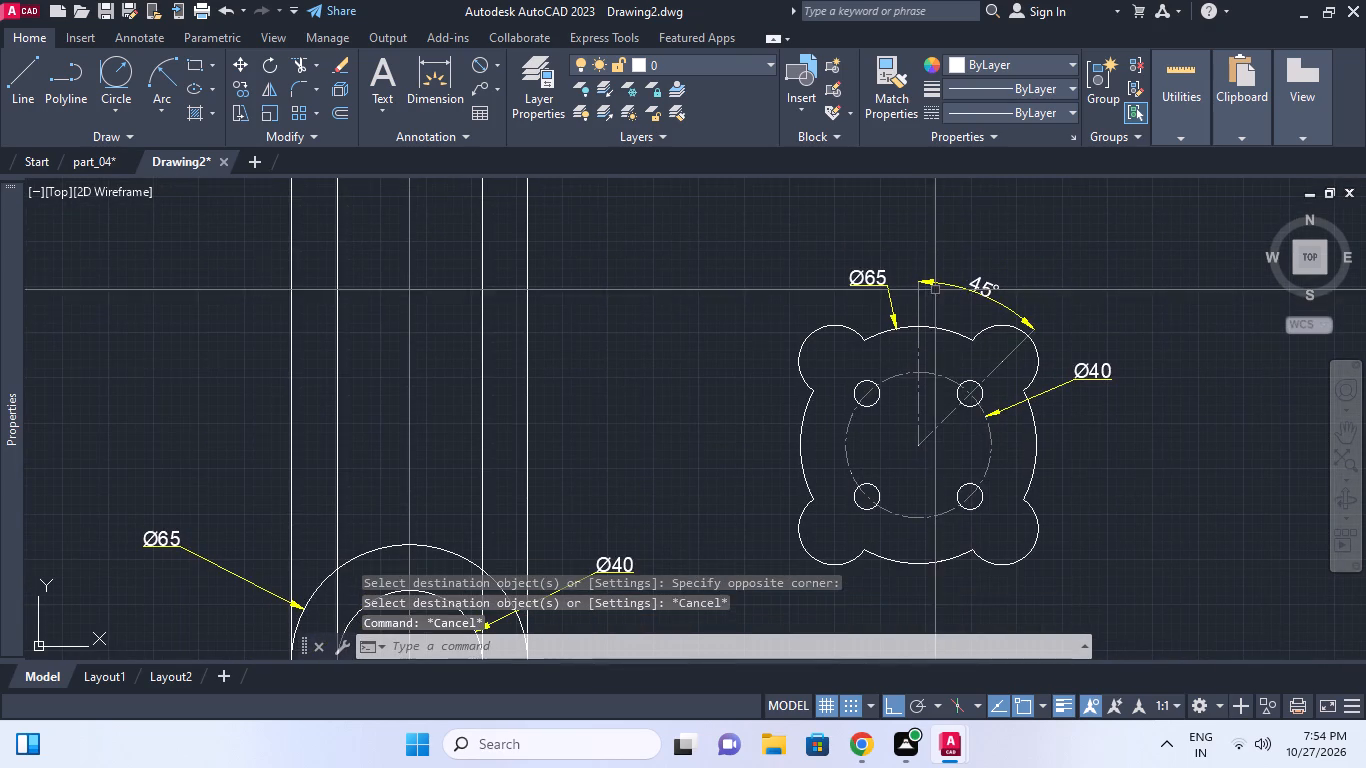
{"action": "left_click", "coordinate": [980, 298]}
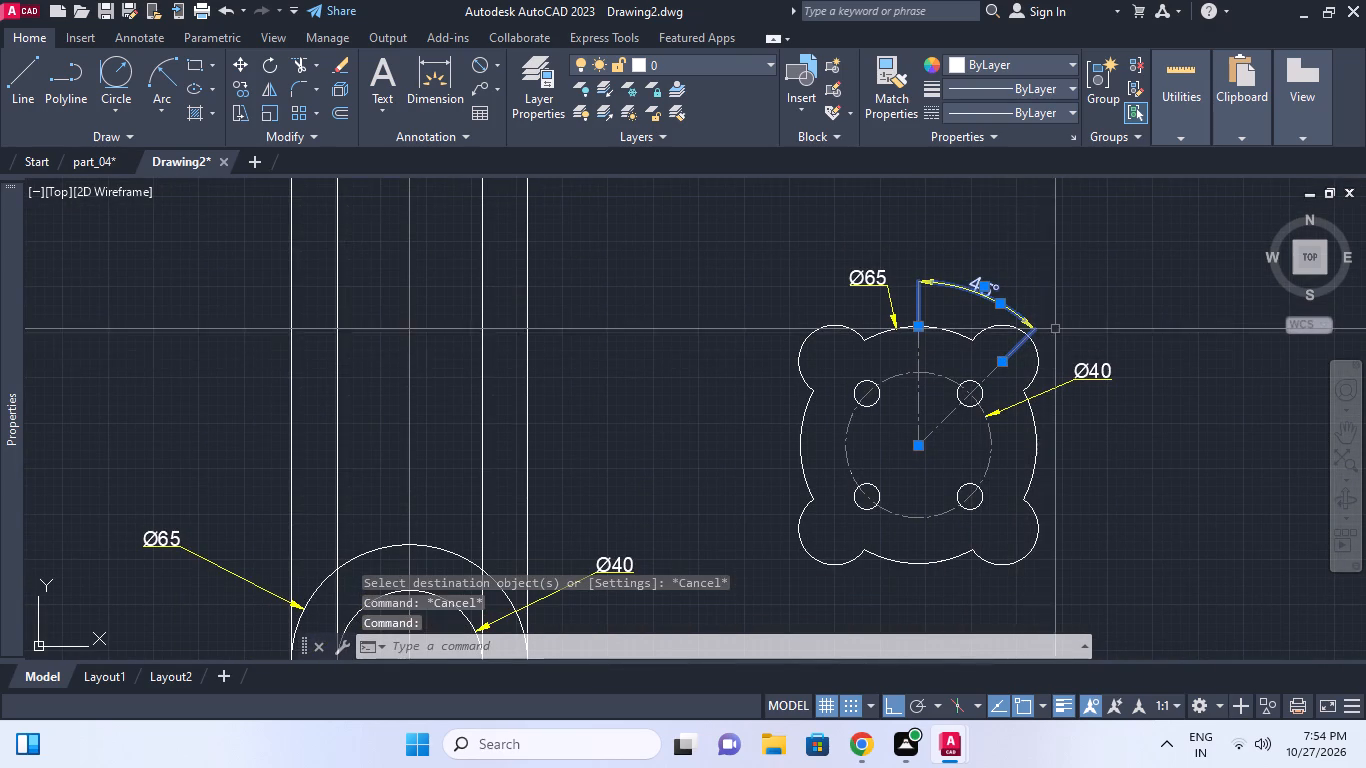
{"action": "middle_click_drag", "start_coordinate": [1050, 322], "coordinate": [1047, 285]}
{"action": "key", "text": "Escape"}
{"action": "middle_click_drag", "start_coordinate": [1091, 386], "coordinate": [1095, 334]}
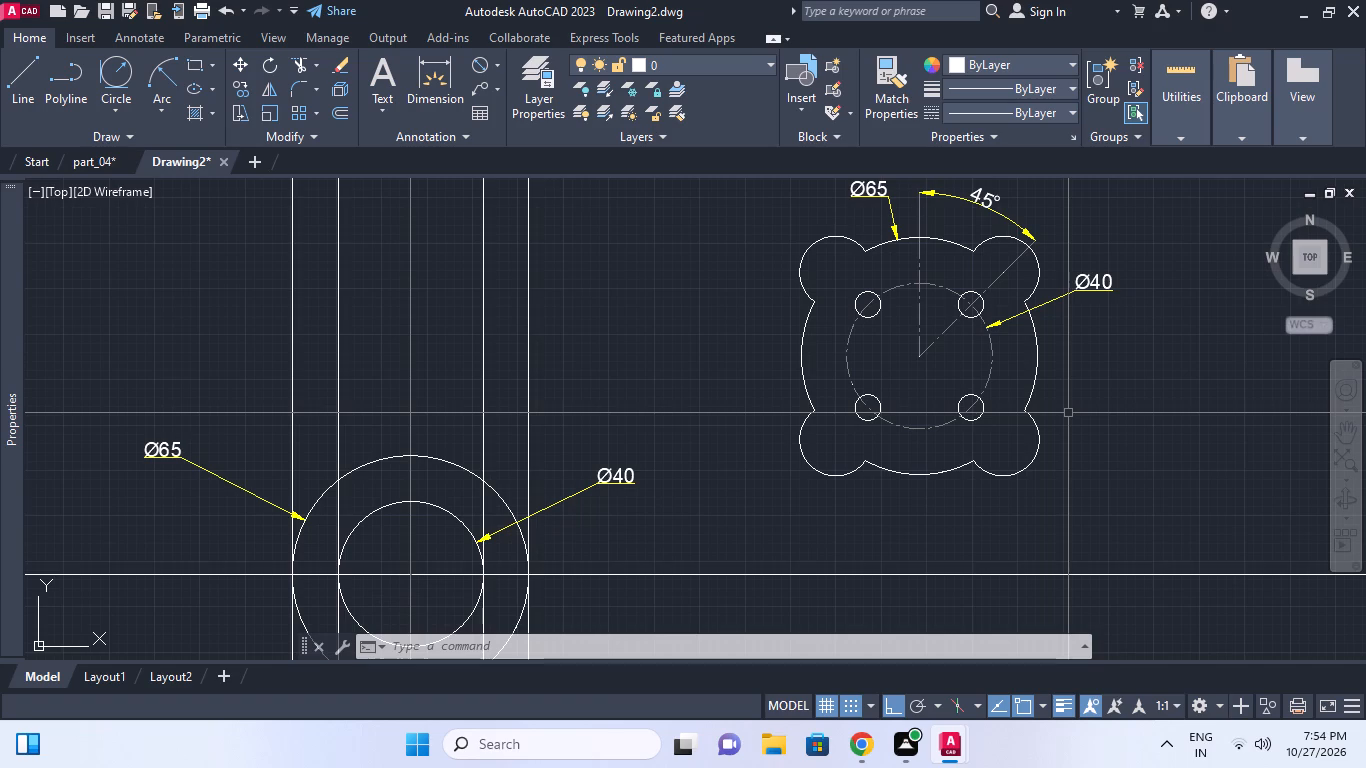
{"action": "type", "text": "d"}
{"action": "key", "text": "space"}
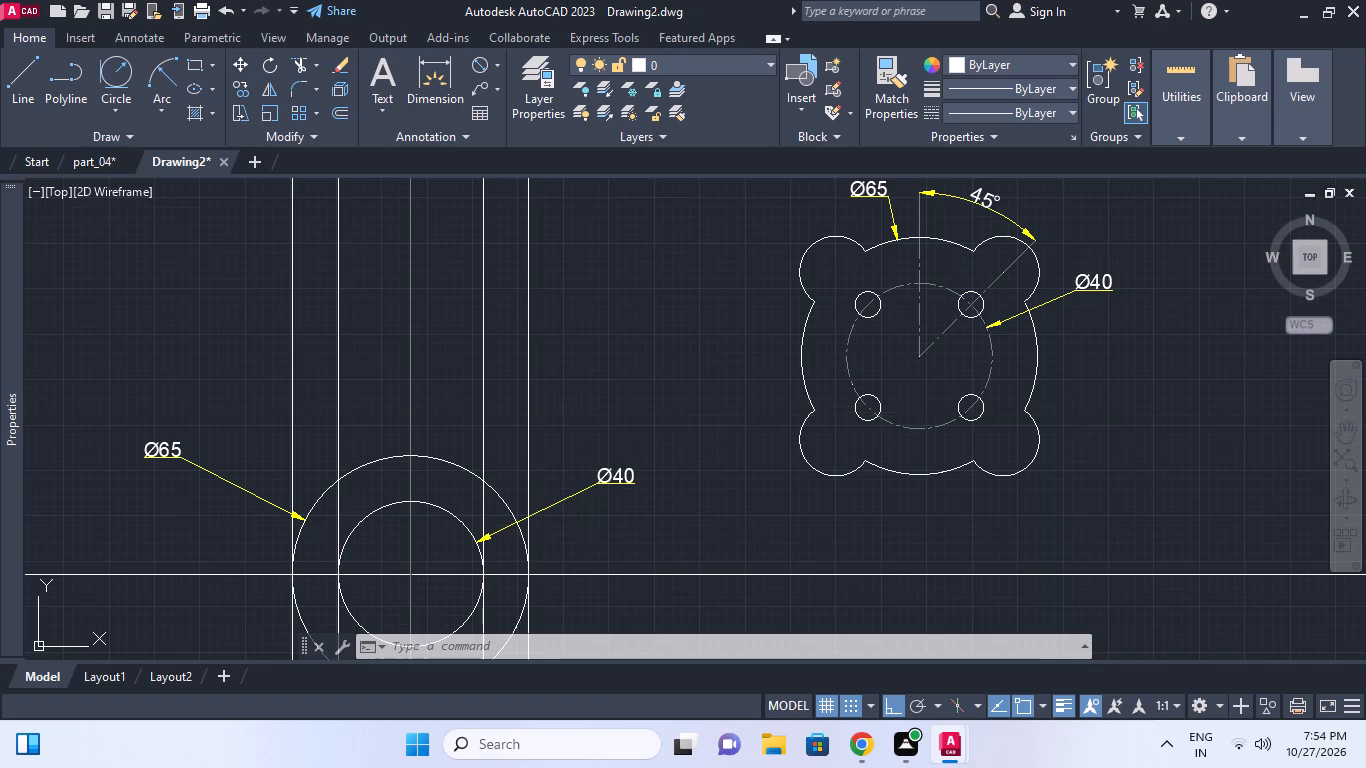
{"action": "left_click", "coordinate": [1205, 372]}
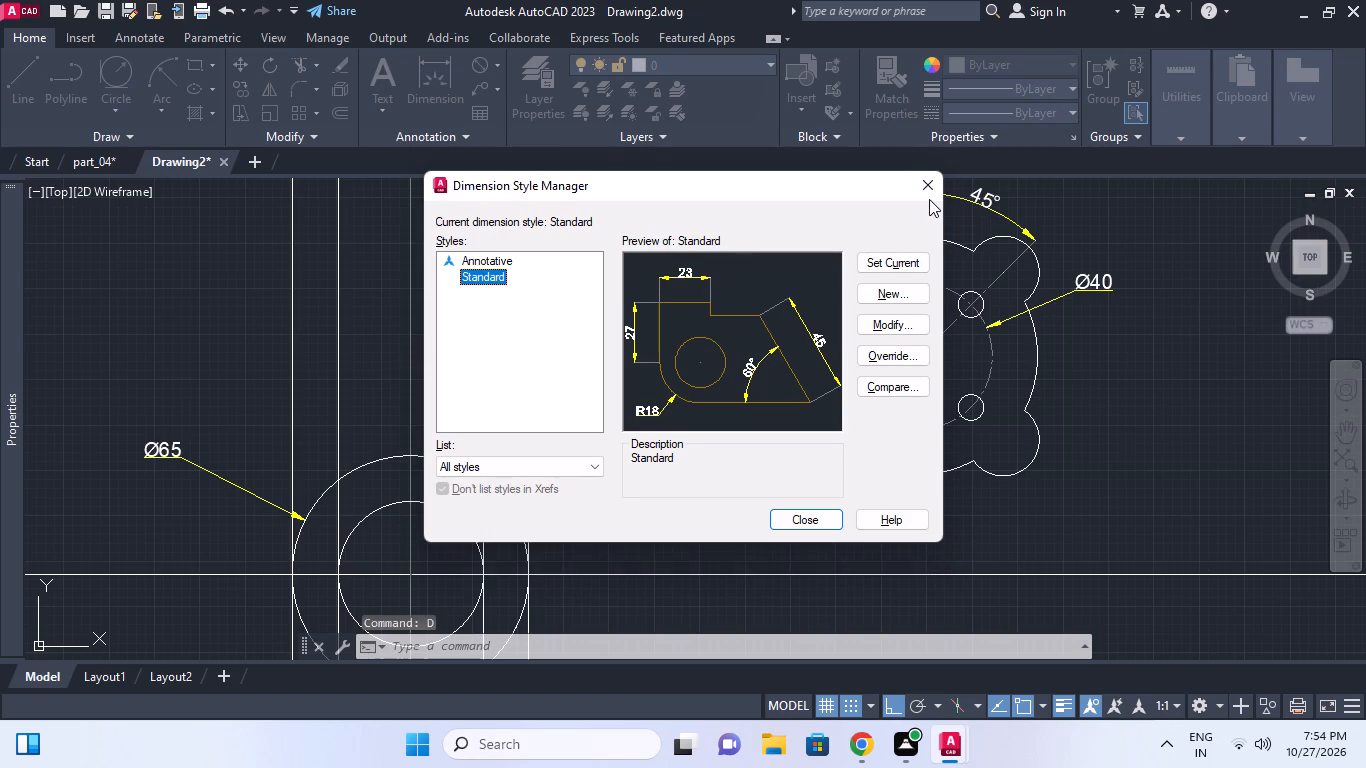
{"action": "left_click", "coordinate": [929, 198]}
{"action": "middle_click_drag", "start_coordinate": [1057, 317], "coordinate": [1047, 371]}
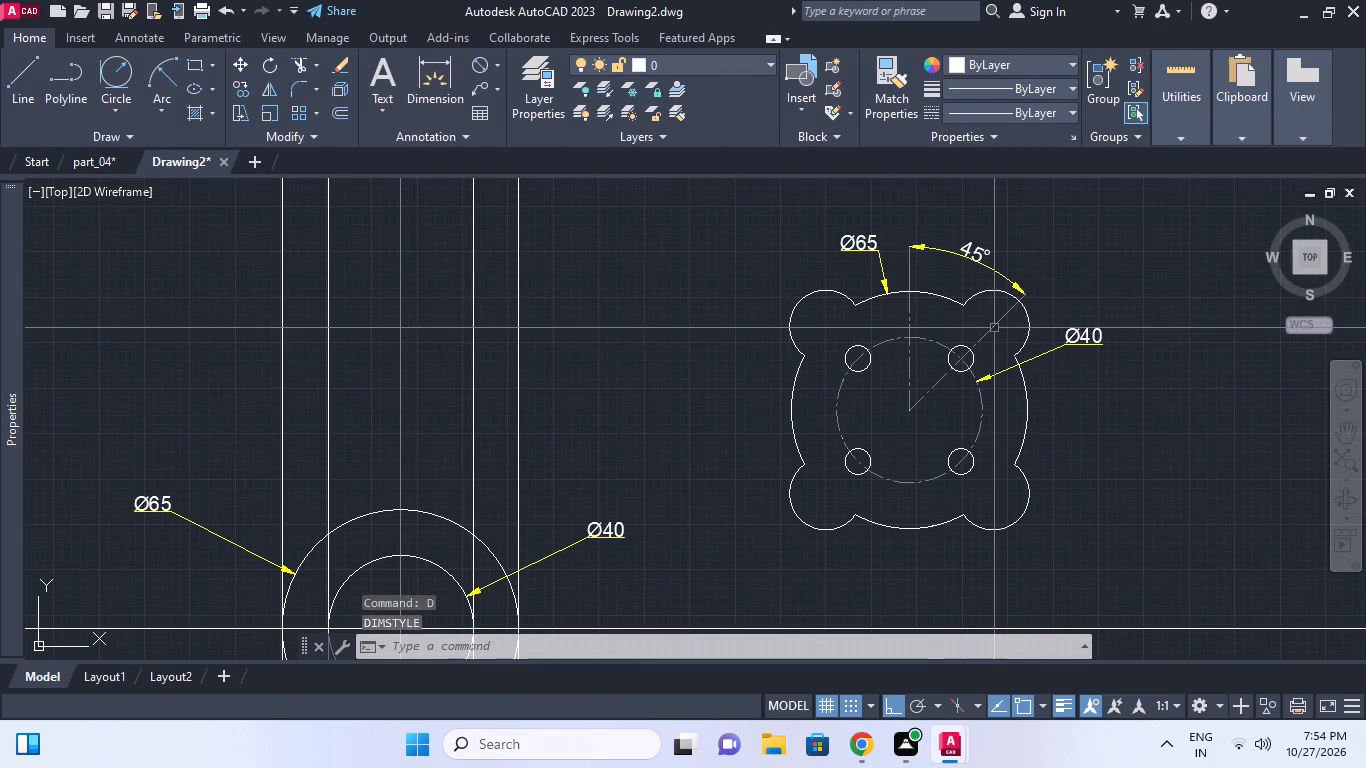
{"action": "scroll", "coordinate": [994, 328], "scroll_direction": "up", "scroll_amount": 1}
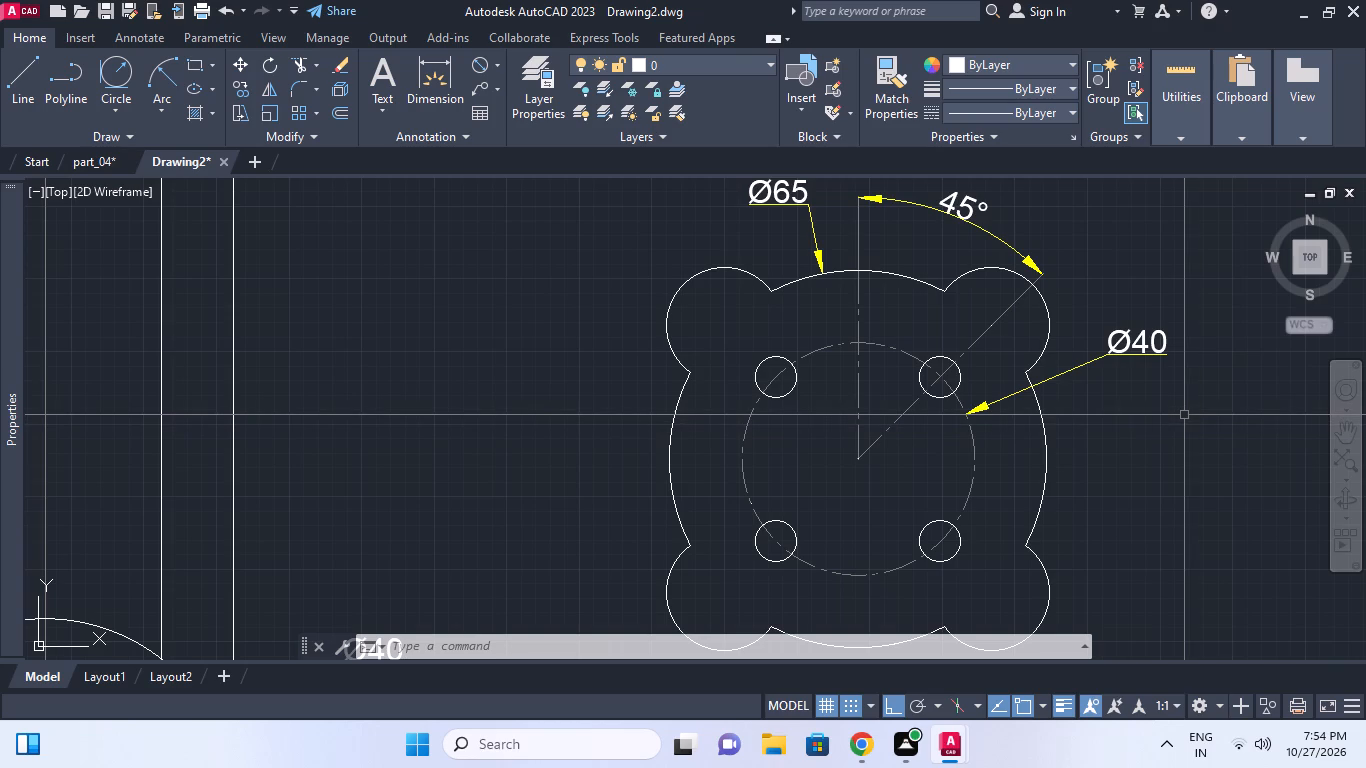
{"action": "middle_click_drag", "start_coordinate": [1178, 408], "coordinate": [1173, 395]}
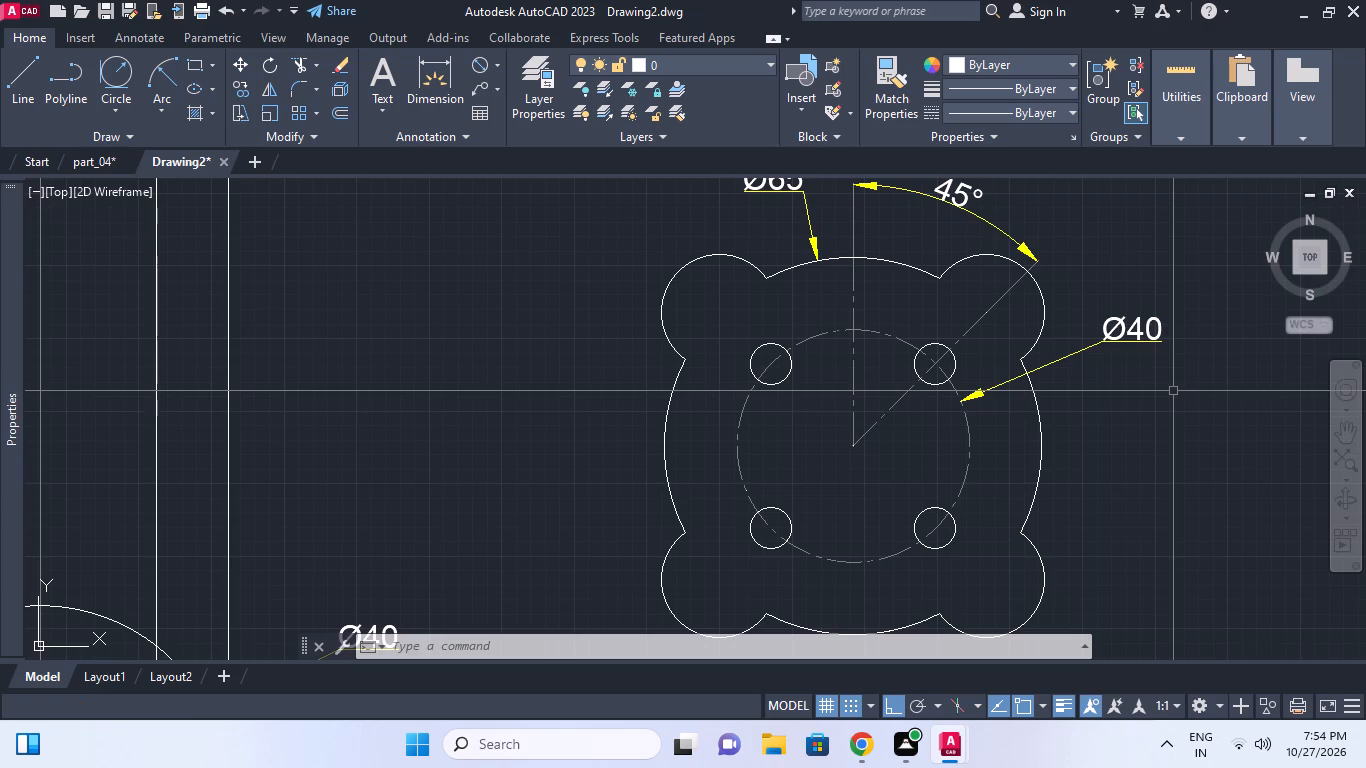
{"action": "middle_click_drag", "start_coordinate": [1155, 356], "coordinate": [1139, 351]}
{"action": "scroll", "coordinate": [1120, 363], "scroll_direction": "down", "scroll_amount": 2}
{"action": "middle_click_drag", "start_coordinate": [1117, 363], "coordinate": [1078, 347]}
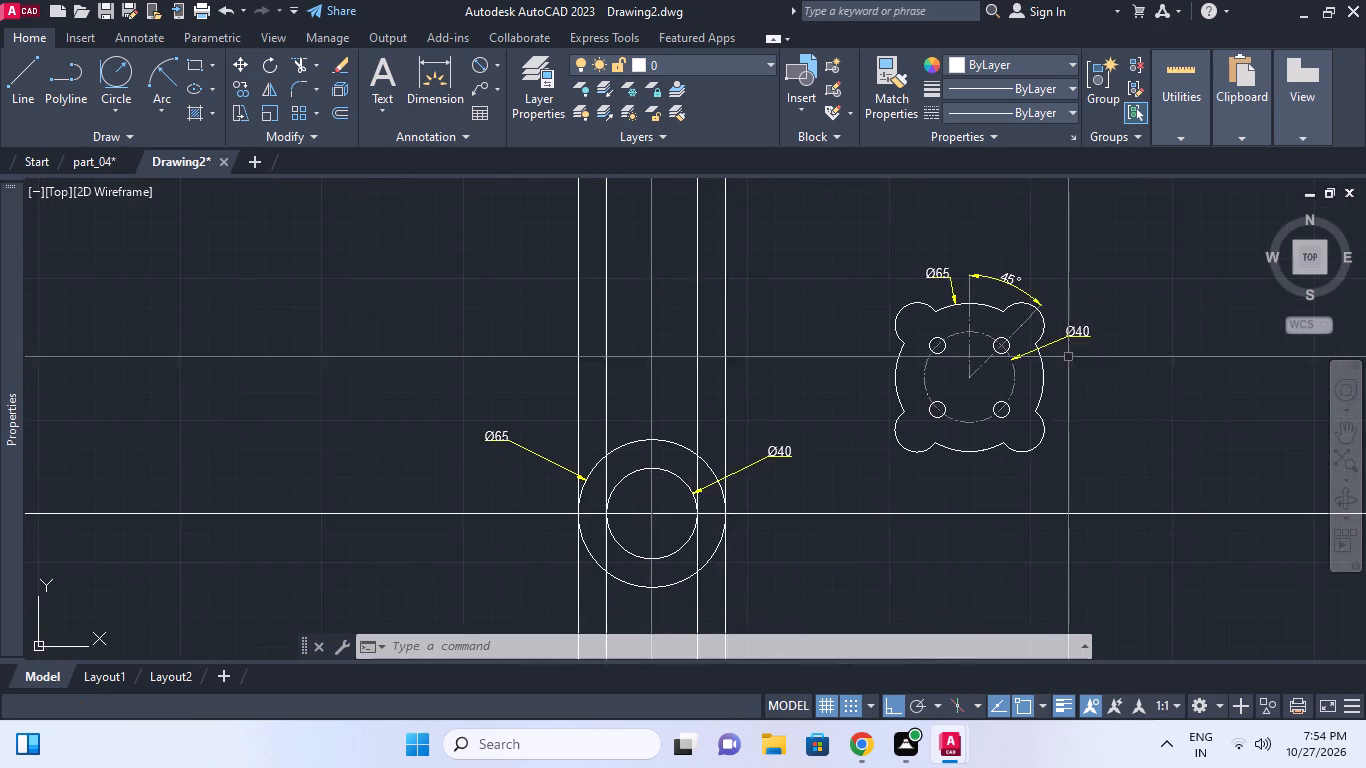
Draw a circle of diameter 65 in the empty area beside the lobed flange view.
{"action": "middle_click_drag", "start_coordinate": [1077, 411], "coordinate": [945, 409]}
{"action": "scroll", "coordinate": [995, 409], "scroll_direction": "down", "scroll_amount": 1}
{"action": "key", "text": "Escape"}
{"action": "middle_click_drag", "start_coordinate": [946, 424], "coordinate": [921, 405]}
{"action": "scroll", "coordinate": [996, 412], "scroll_direction": "up", "scroll_amount": 1}
{"action": "middle_click_drag", "start_coordinate": [996, 412], "coordinate": [985, 426]}
{"action": "scroll", "coordinate": [1029, 370], "scroll_direction": "up", "scroll_amount": 1}
{"action": "key", "text": "c"}
{"action": "key", "text": "space"}
{"action": "left_click", "coordinate": [1051, 311]}
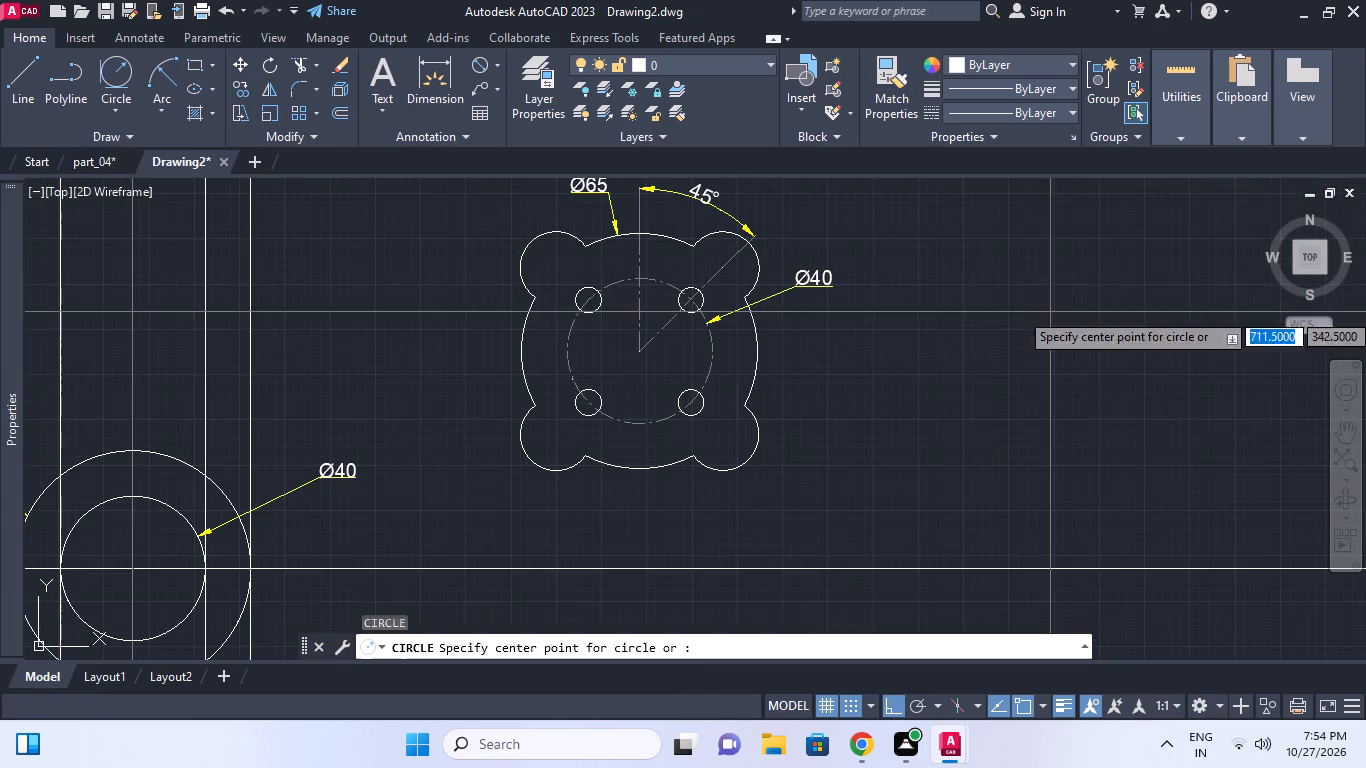
{"action": "middle_click_drag", "start_coordinate": [1077, 398], "coordinate": [1075, 417]}
{"action": "type", "text": "d"}
{"action": "key", "text": "space"}
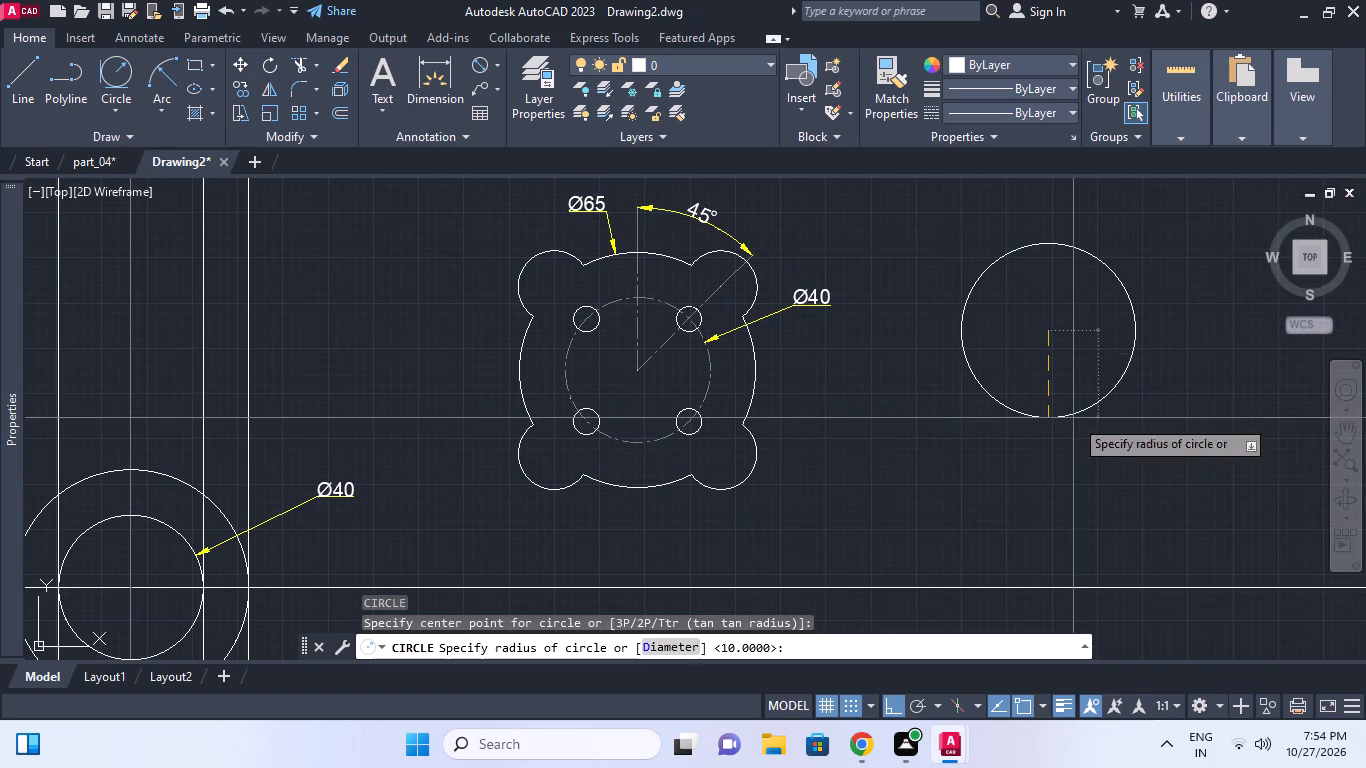
{"action": "type", "text": "65"}
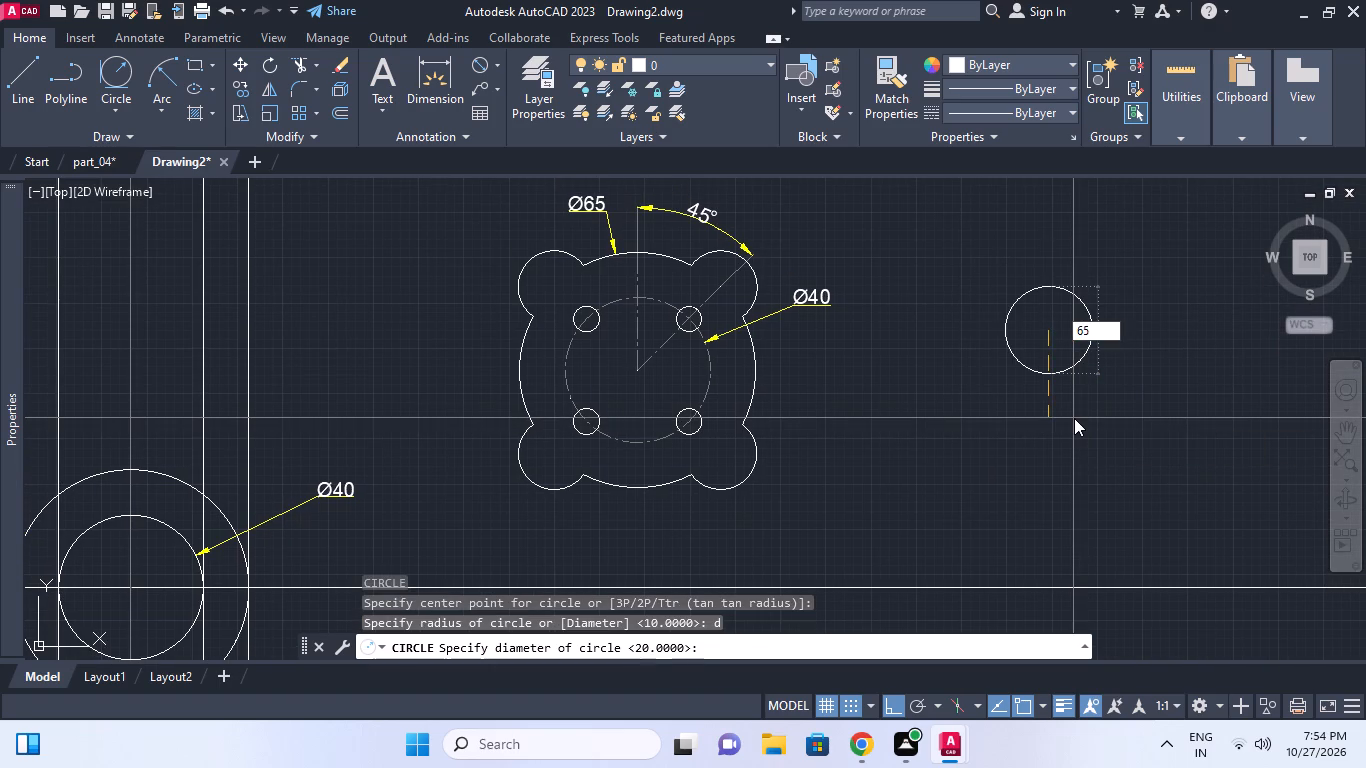
{"action": "key", "text": "Return"}
{"action": "middle_click_drag", "start_coordinate": [1072, 418], "coordinate": [1060, 438]}
{"action": "key", "text": "space"}
{"action": "middle_click_drag", "start_coordinate": [1082, 330], "coordinate": [1070, 359]}
{"action": "key", "text": "Escape"}
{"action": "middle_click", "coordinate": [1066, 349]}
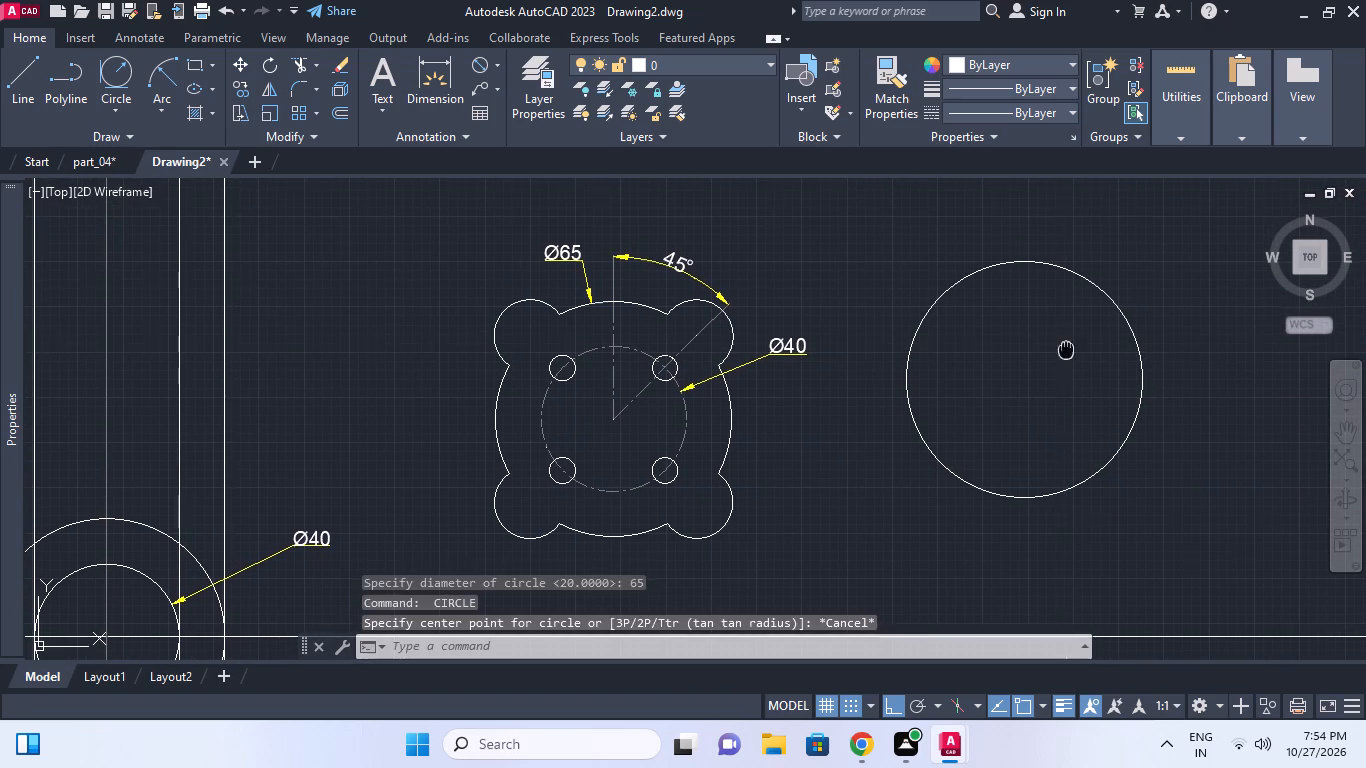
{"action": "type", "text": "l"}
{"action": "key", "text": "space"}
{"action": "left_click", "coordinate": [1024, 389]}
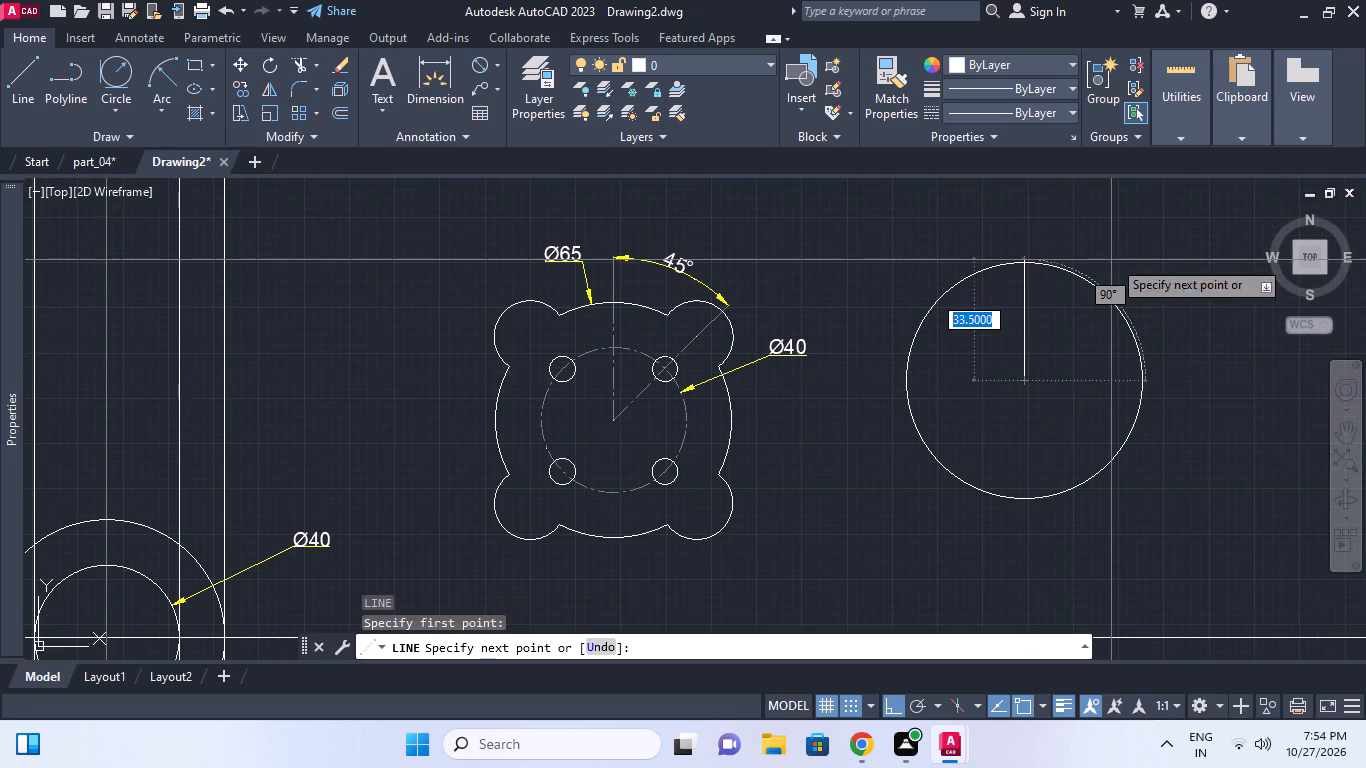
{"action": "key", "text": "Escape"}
Draw a line about 60.5 long at 45° from the centre of the new 65 diameter circle.
{"action": "key", "text": "space"}
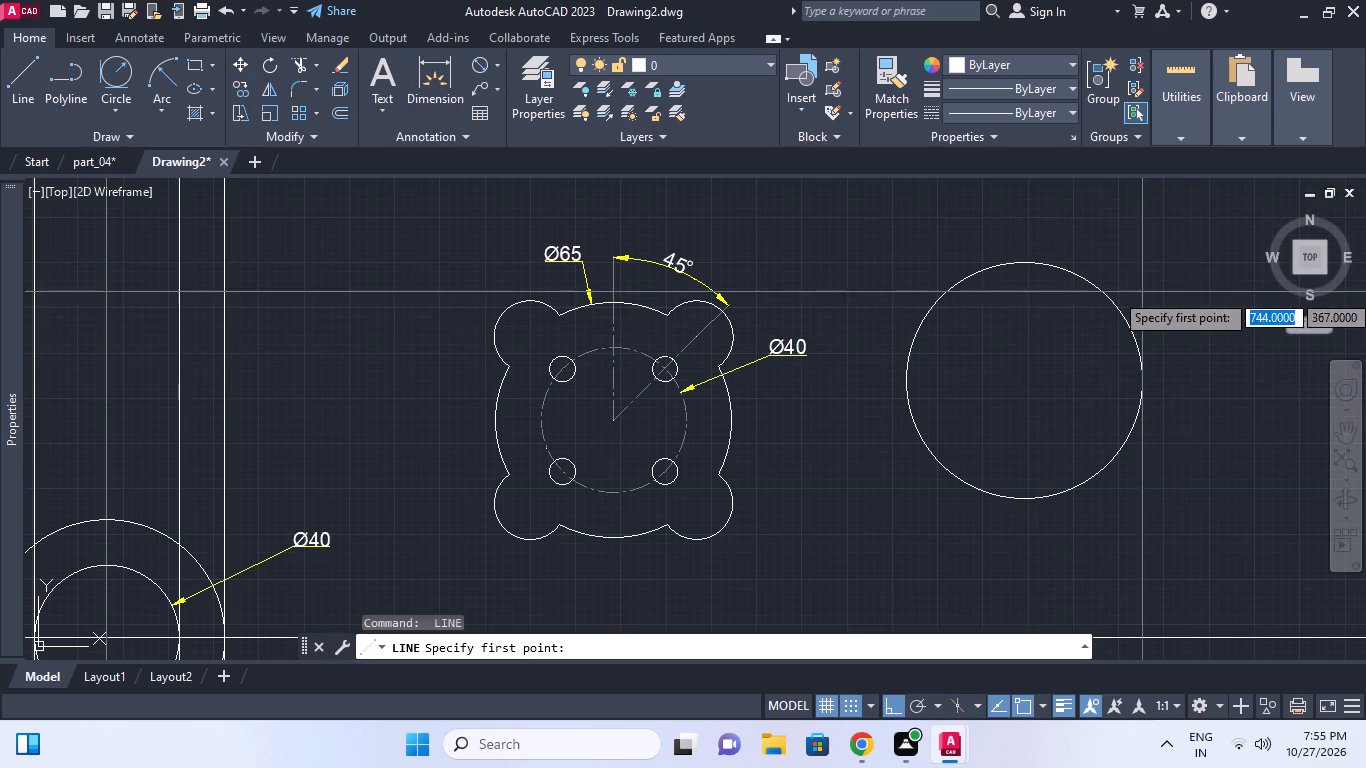
{"action": "left_click", "coordinate": [1023, 383]}
{"action": "middle_click_drag", "start_coordinate": [1028, 259], "coordinate": [1015, 366]}
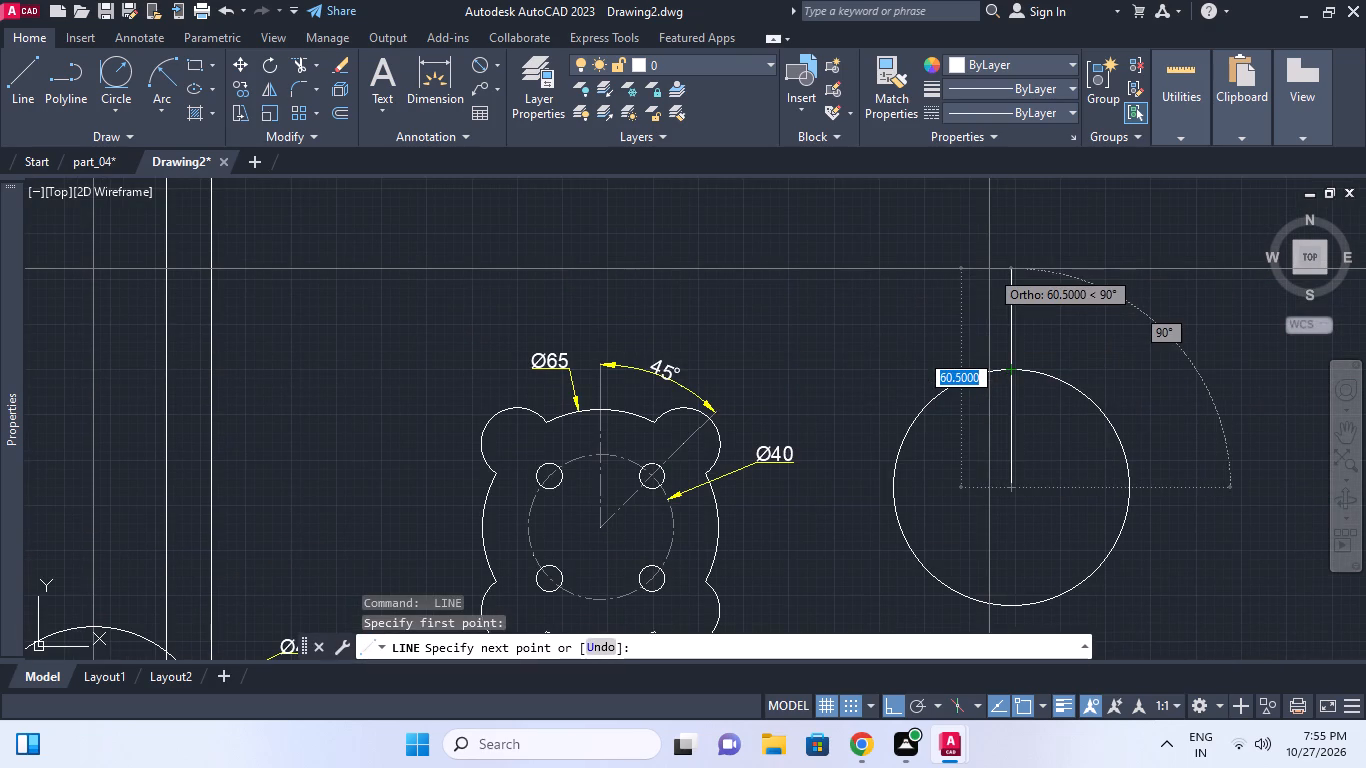
{"action": "key", "text": "Tab"}
{"action": "type", "text": "45"}
{"action": "key", "text": "Return"}
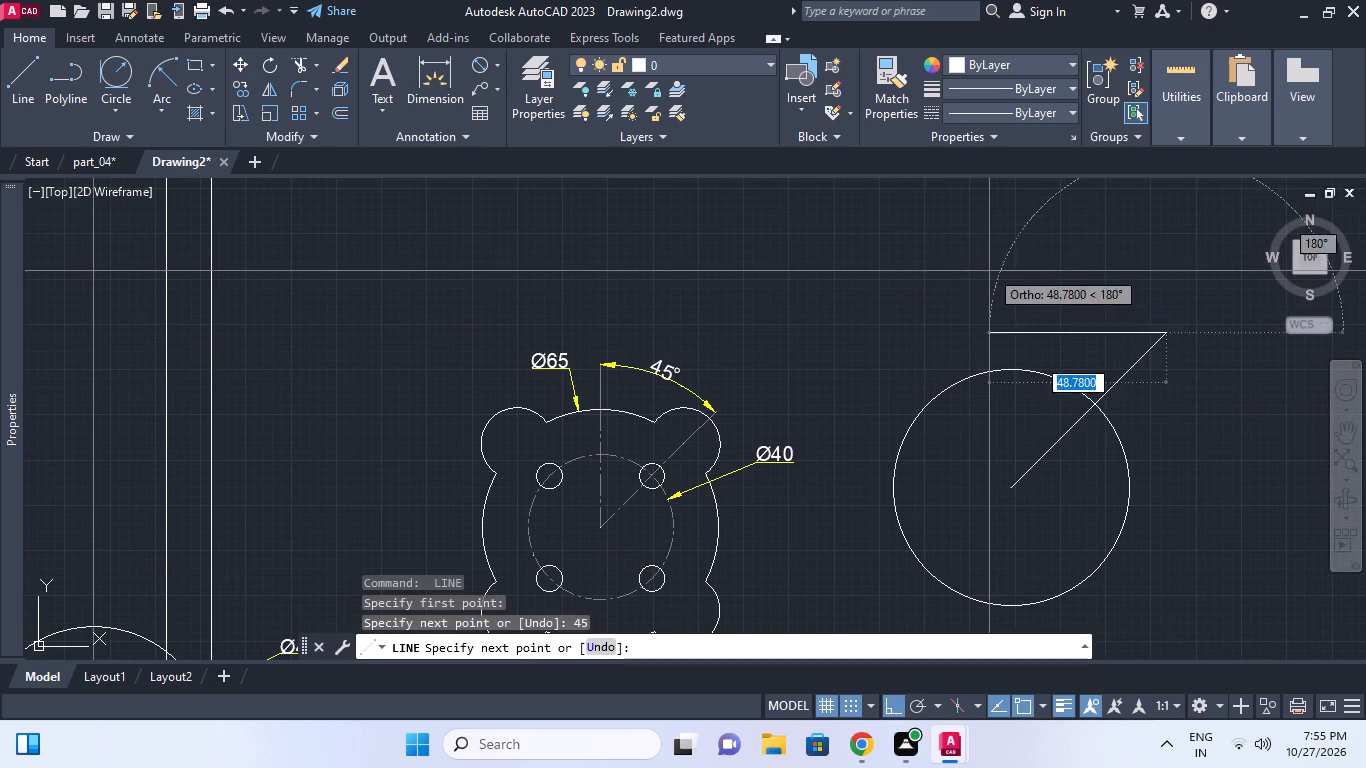
{"action": "middle_click_drag", "start_coordinate": [1083, 368], "coordinate": [1073, 341]}
{"action": "key", "text": "Escape"}
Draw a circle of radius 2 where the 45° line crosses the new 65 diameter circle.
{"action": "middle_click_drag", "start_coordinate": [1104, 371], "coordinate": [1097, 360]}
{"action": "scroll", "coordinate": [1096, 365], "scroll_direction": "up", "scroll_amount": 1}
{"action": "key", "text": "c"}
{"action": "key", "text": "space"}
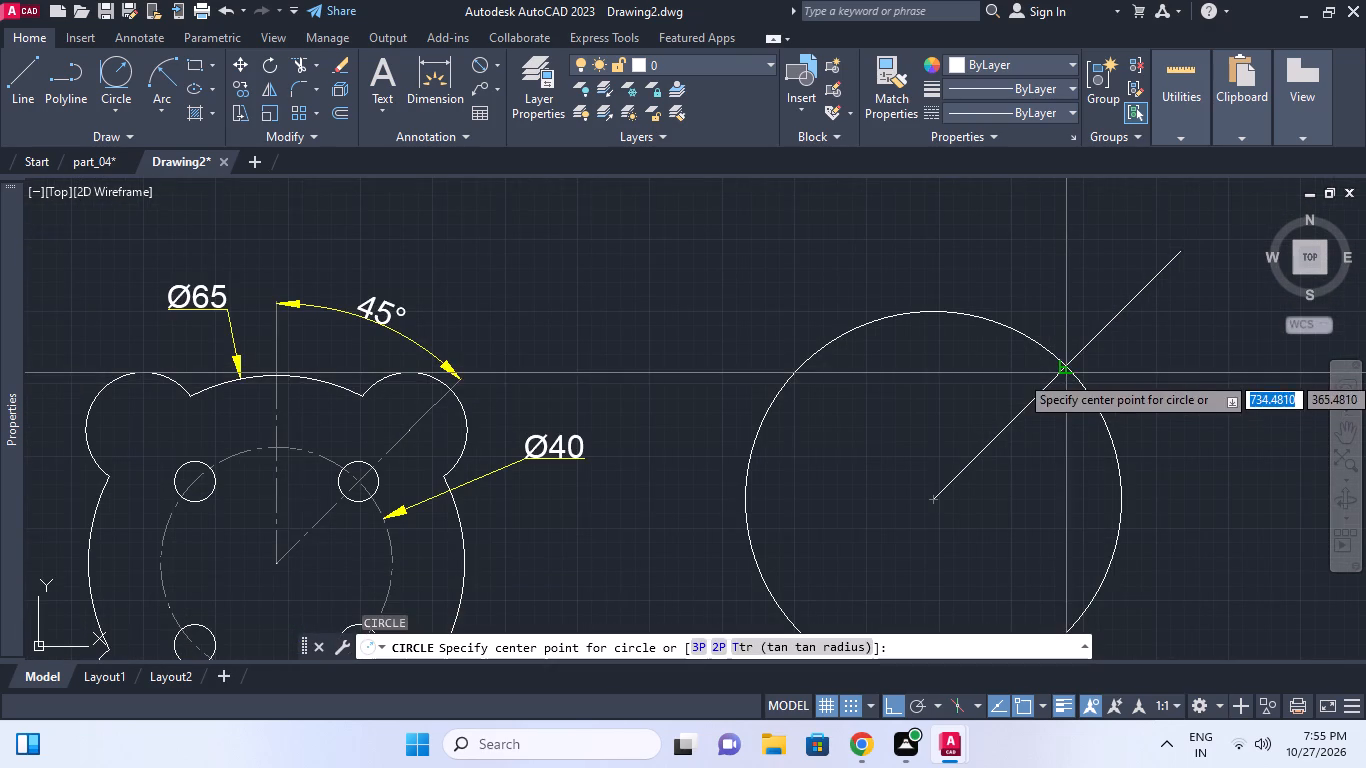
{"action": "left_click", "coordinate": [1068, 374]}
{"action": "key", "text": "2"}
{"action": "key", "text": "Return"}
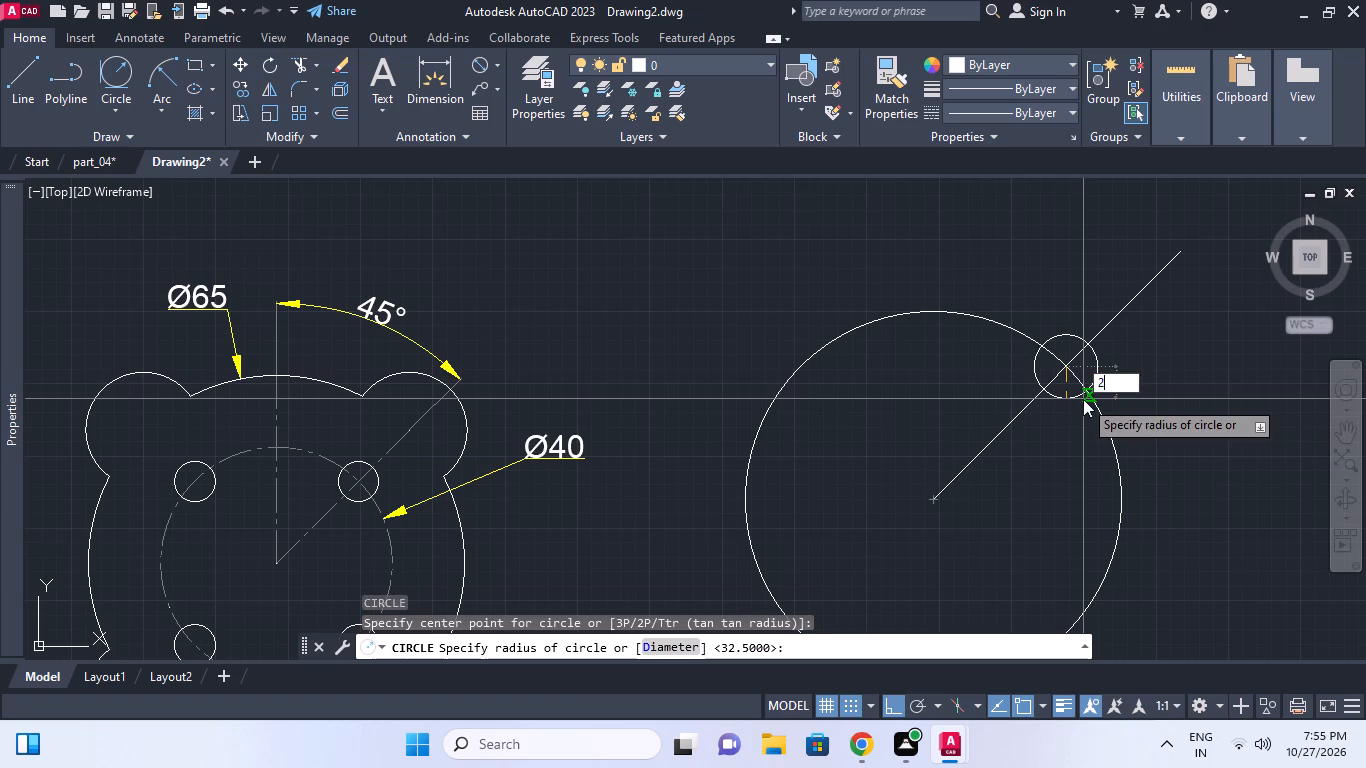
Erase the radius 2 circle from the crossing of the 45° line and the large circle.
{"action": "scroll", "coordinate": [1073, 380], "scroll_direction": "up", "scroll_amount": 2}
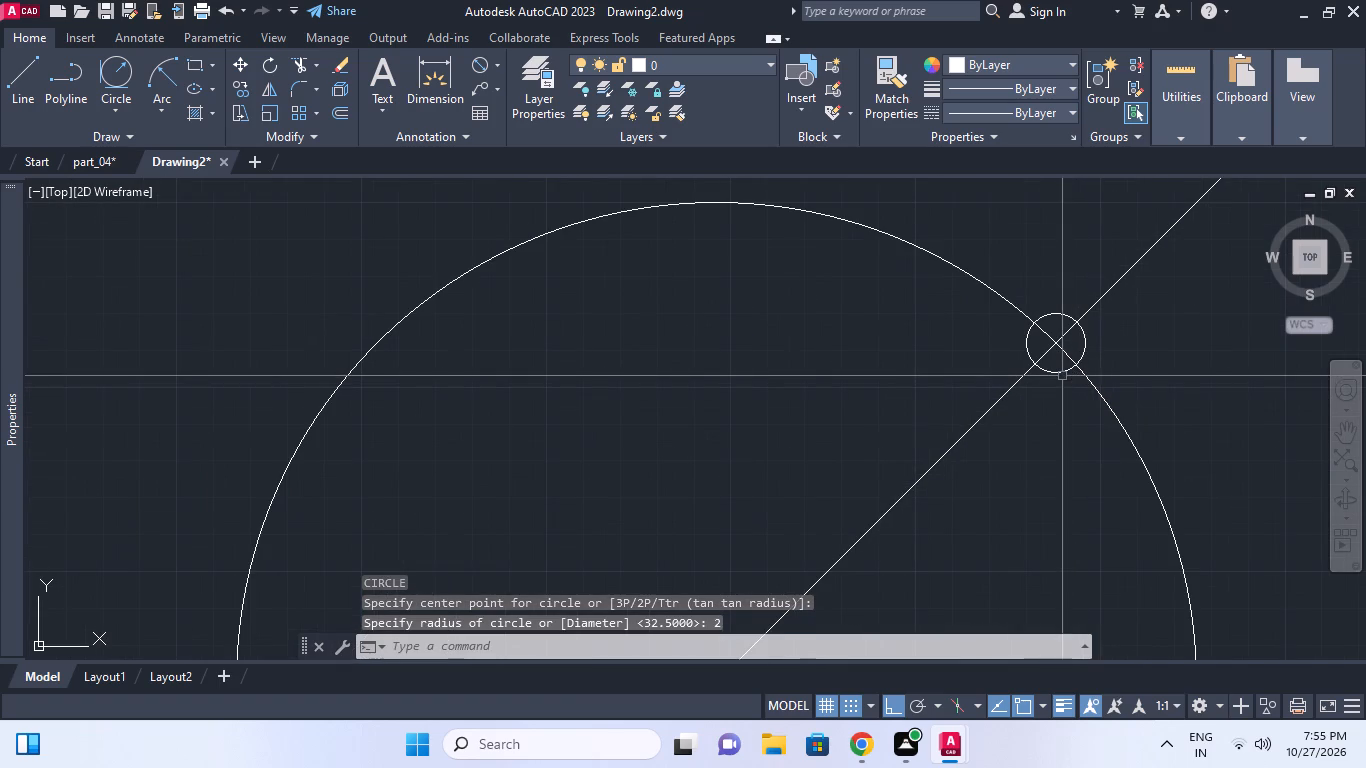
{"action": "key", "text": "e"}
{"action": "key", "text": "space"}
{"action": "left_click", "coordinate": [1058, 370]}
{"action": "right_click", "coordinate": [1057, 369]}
Draw a circle of radius 10 where the 45° line crosses the new 65 diameter circle.
{"action": "middle_click", "coordinate": [1059, 395]}
{"action": "key", "text": "c"}
{"action": "key", "text": "space"}
{"action": "left_click", "coordinate": [1054, 341]}
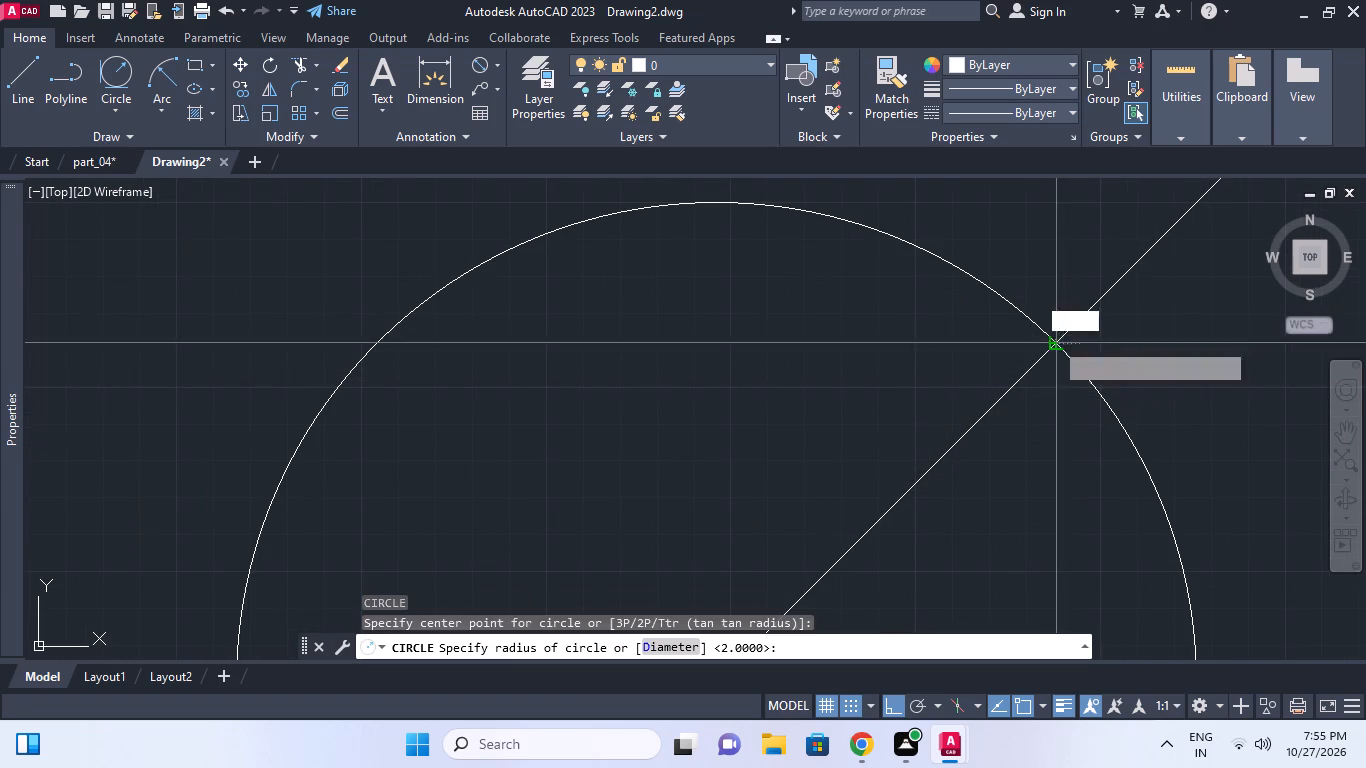
{"action": "type", "text": "10"}
{"action": "key", "text": "Return"}
{"action": "middle_click", "coordinate": [1120, 358]}
{"action": "key", "text": "Escape"}
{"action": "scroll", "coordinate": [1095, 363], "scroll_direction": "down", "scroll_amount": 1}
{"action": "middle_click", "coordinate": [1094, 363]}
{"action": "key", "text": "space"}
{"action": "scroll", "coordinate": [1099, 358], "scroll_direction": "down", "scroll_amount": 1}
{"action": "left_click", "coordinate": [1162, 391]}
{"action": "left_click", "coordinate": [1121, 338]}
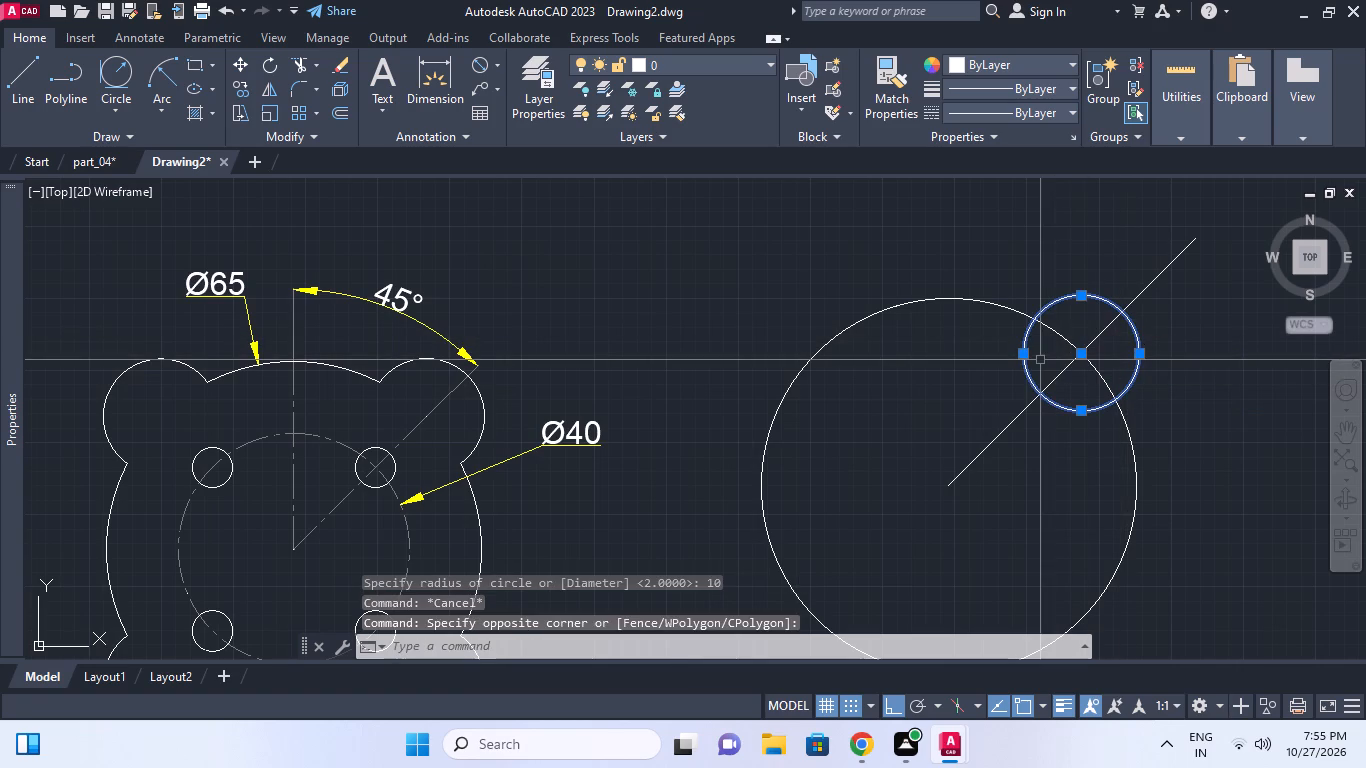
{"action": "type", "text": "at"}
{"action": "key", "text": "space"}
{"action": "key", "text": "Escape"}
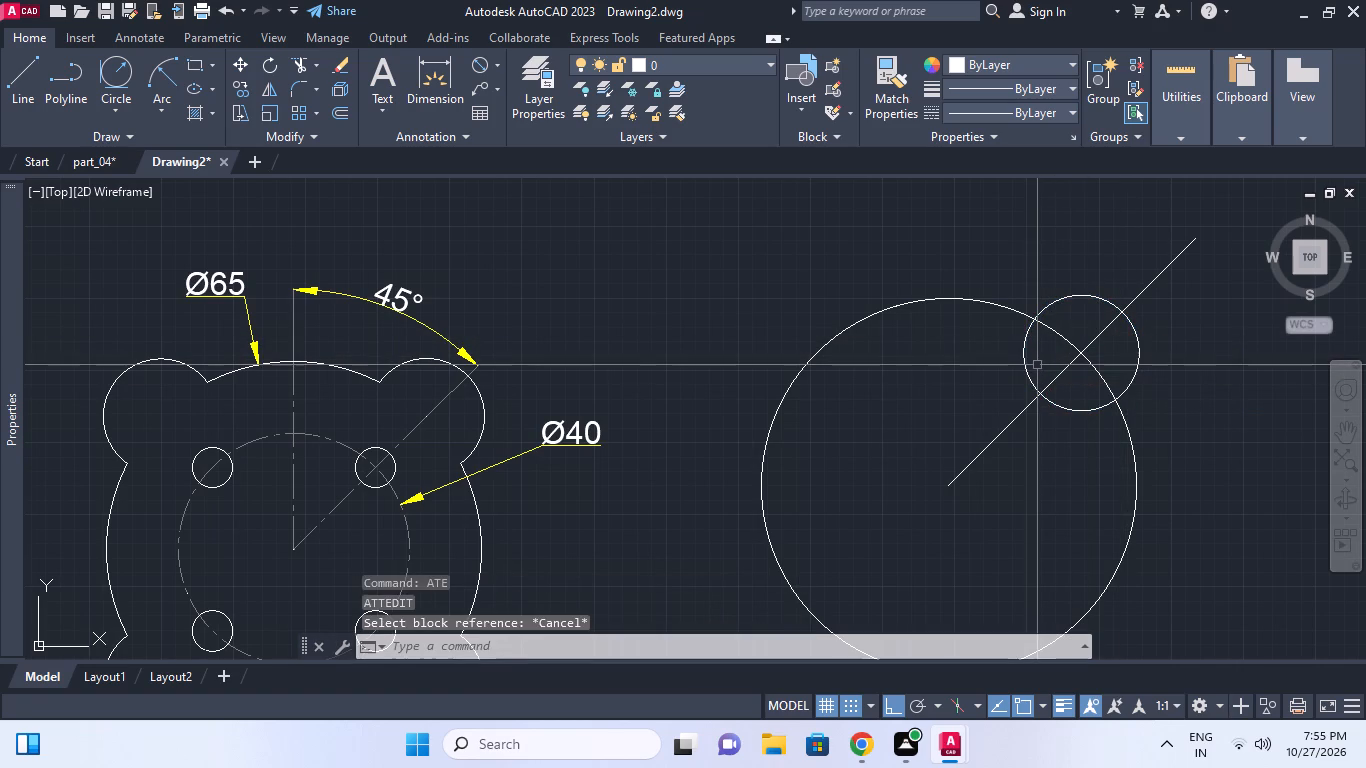
Create a polar array of the radius 10 circle about the centre of the 65 diameter circle with 3 items.
{"action": "type", "text": "ar"}
{"action": "key", "text": "space"}
{"action": "left_click", "coordinate": [1028, 372]}
{"action": "key", "text": "space"}
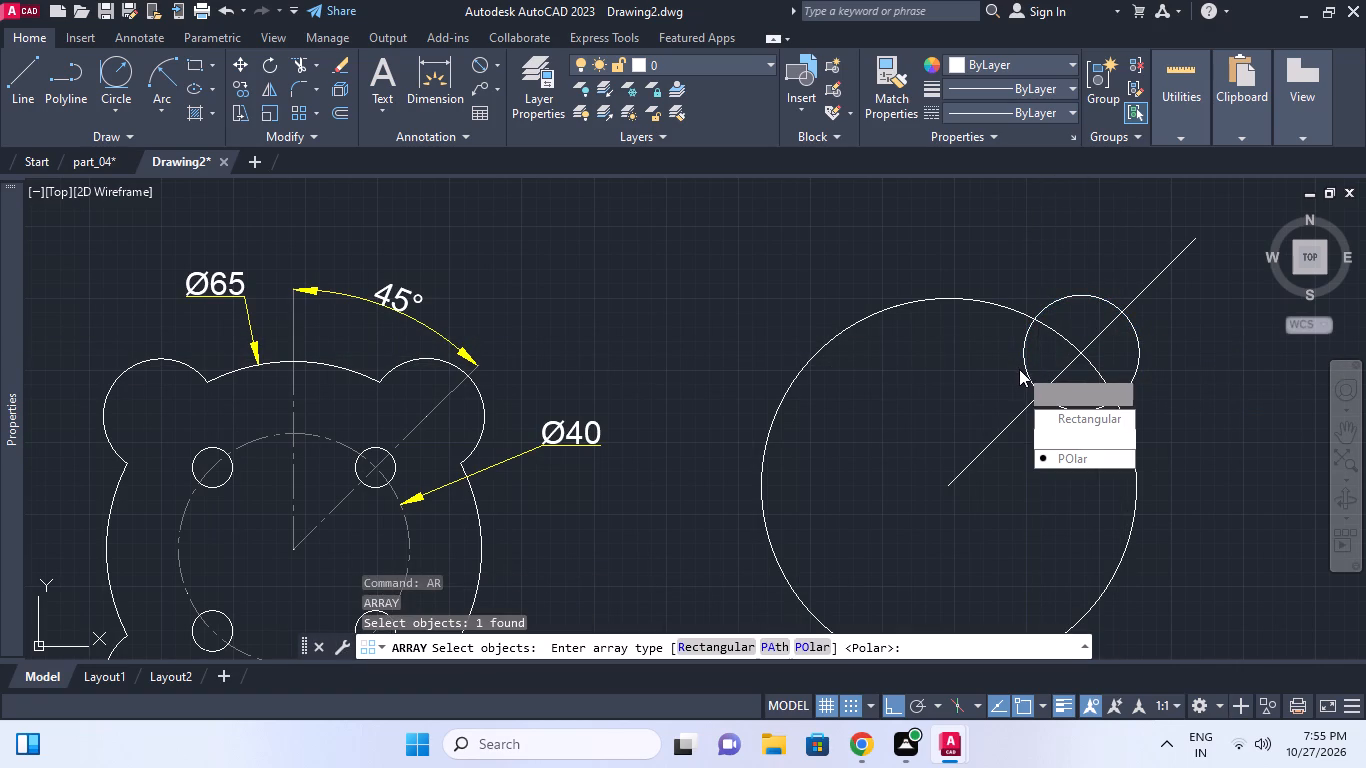
{"action": "key", "text": "p"}
{"action": "key", "text": "o"}
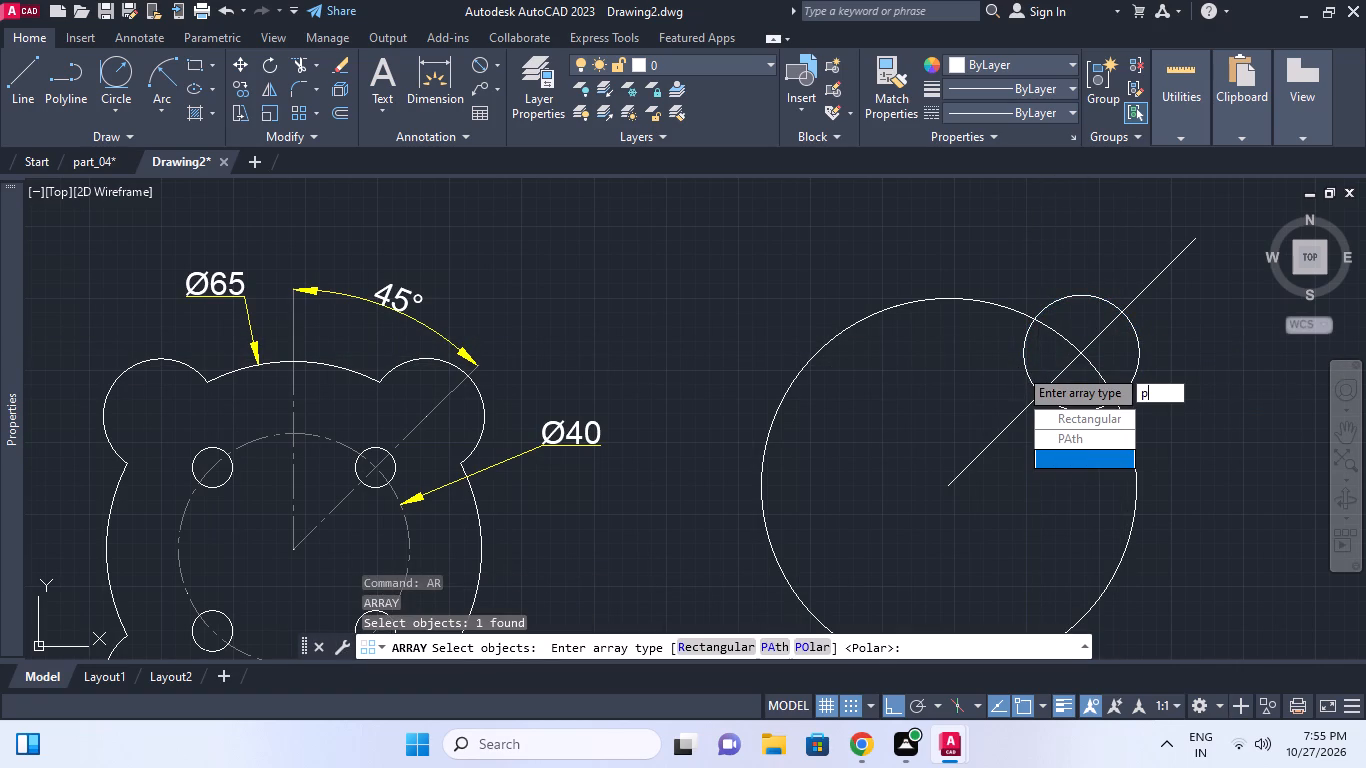
{"action": "key", "text": "space"}
{"action": "type", "text": "cen"}
{"action": "key", "text": "space"}
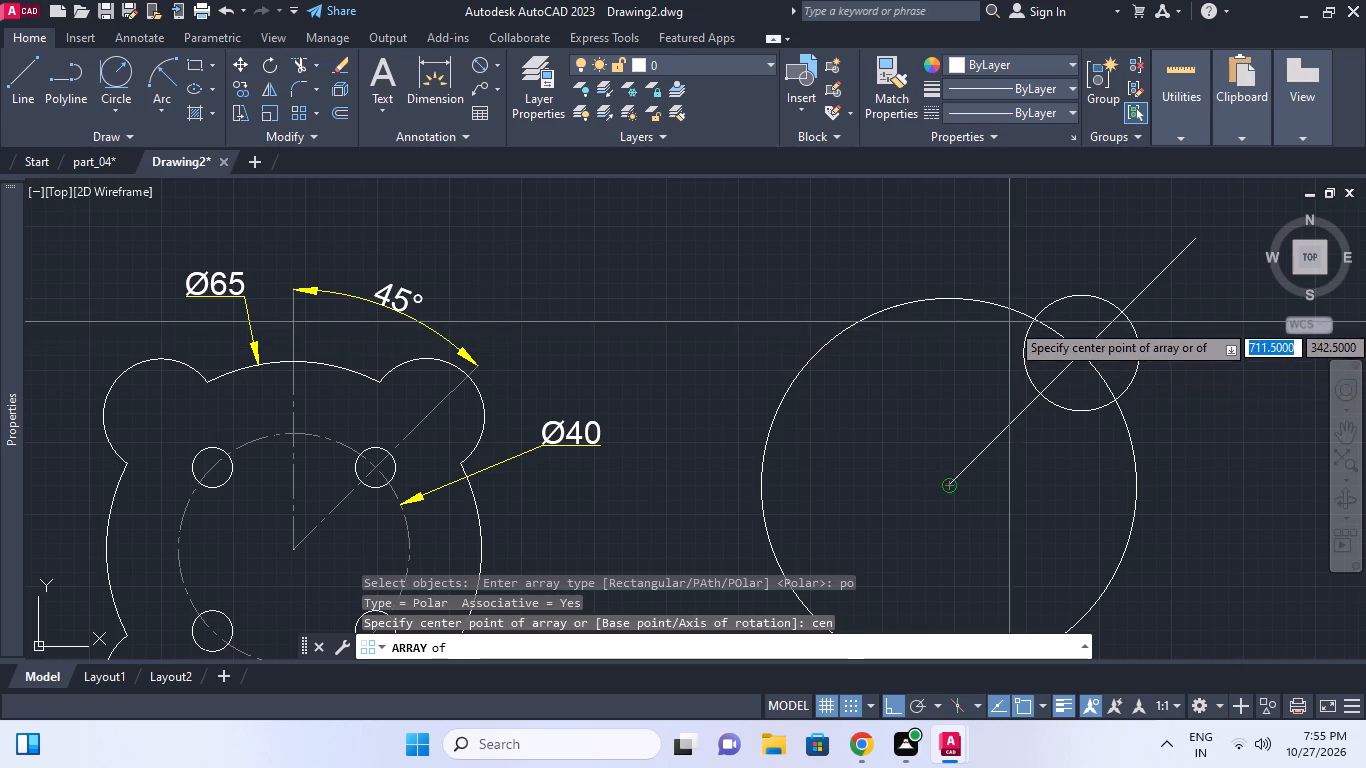
{"action": "left_click", "coordinate": [1010, 319]}
{"action": "left_click_drag", "start_coordinate": [208, 66], "coordinate": [9, 66]}
{"action": "key", "text": "3"}
{"action": "key", "text": "Return"}
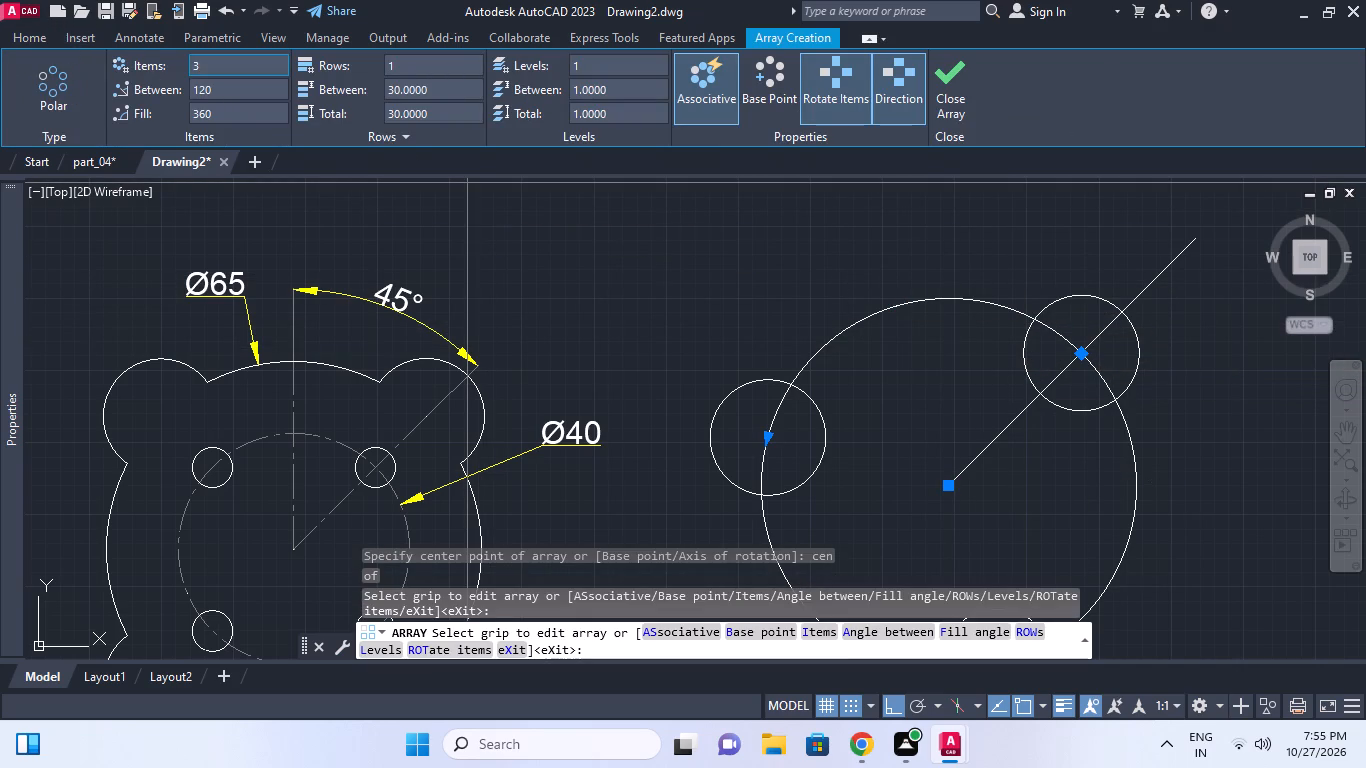
Set the polar array's item count to 4 and finish the array.
{"action": "left_click_drag", "start_coordinate": [230, 71], "coordinate": [95, 60]}
{"action": "key", "text": "4"}
{"action": "key", "text": "Return"}
{"action": "middle_click_drag", "start_coordinate": [374, 192], "coordinate": [347, 60]}
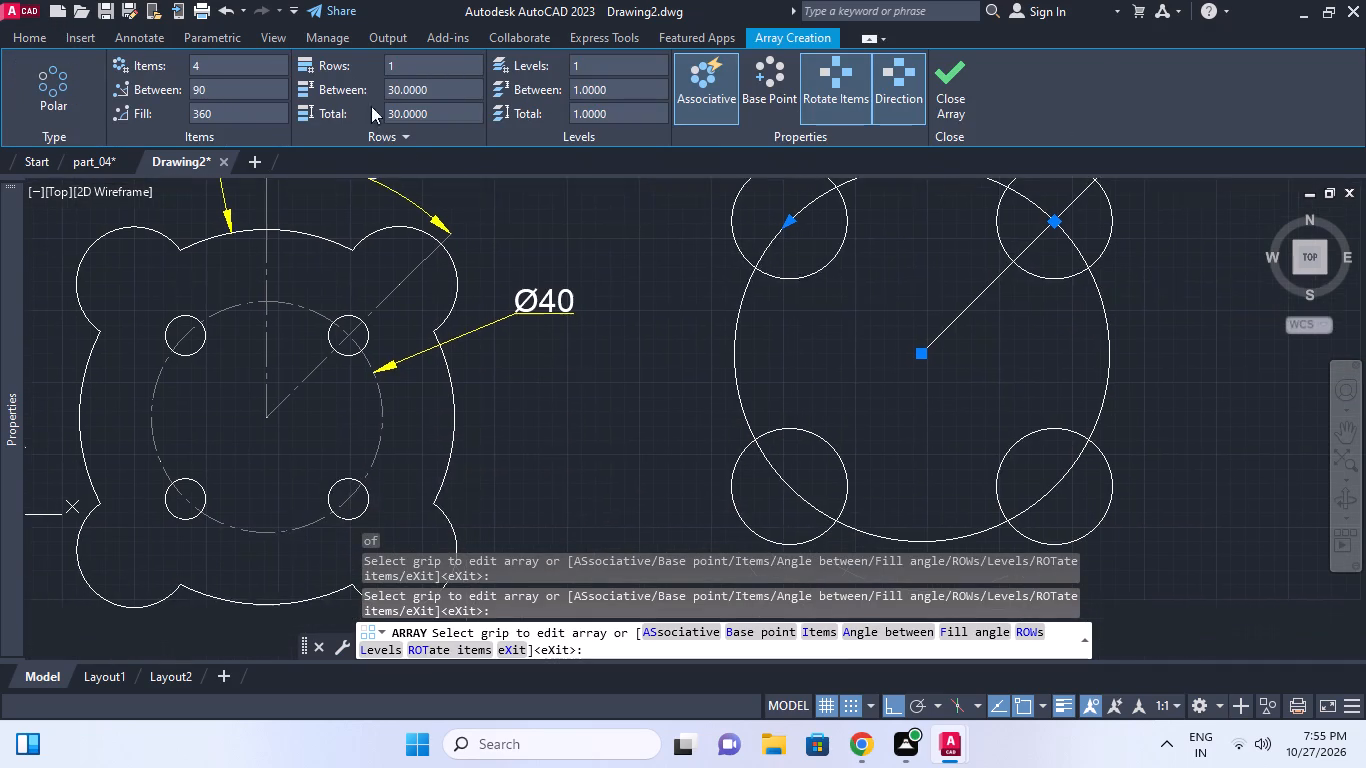
{"action": "right_click", "coordinate": [812, 233]}
{"action": "left_click", "coordinate": [895, 243]}
{"action": "middle_click_drag", "start_coordinate": [838, 262], "coordinate": [760, 304]}
{"action": "key", "text": "Escape"}
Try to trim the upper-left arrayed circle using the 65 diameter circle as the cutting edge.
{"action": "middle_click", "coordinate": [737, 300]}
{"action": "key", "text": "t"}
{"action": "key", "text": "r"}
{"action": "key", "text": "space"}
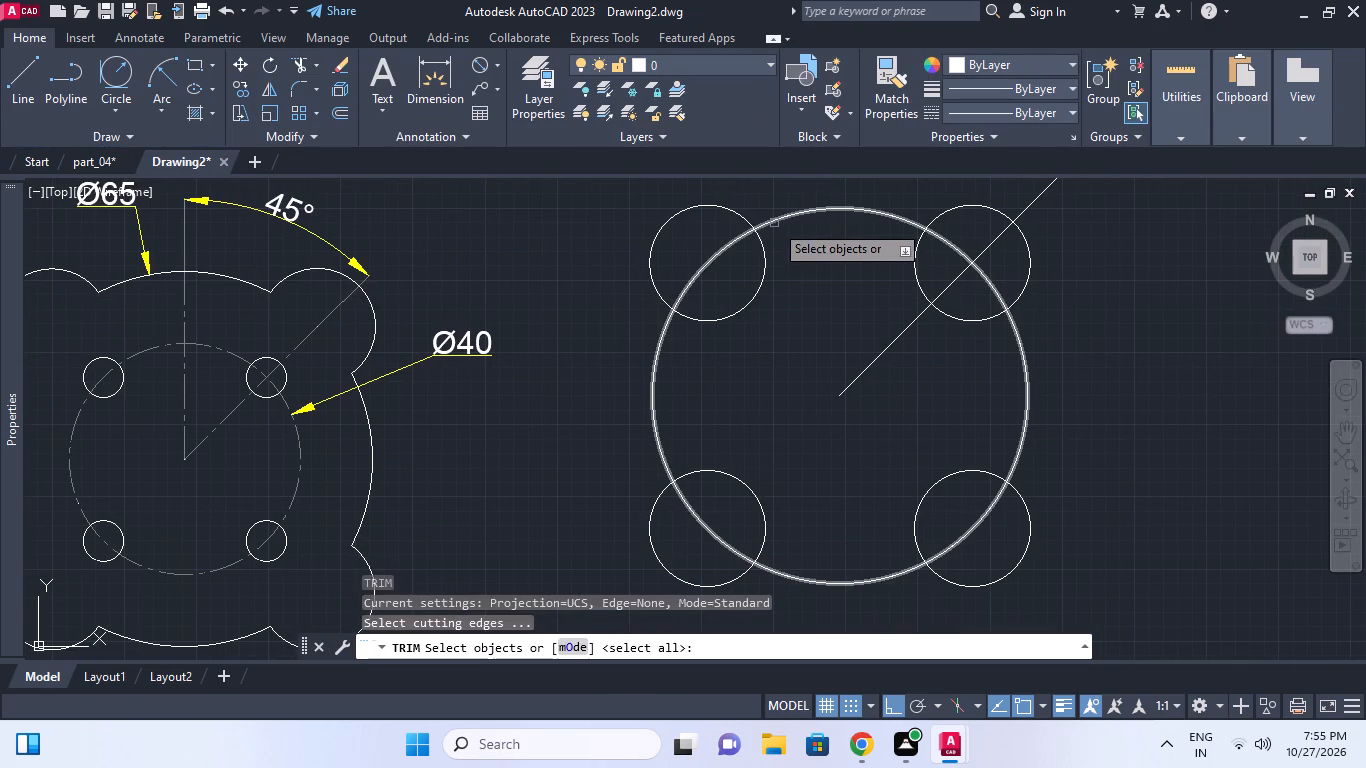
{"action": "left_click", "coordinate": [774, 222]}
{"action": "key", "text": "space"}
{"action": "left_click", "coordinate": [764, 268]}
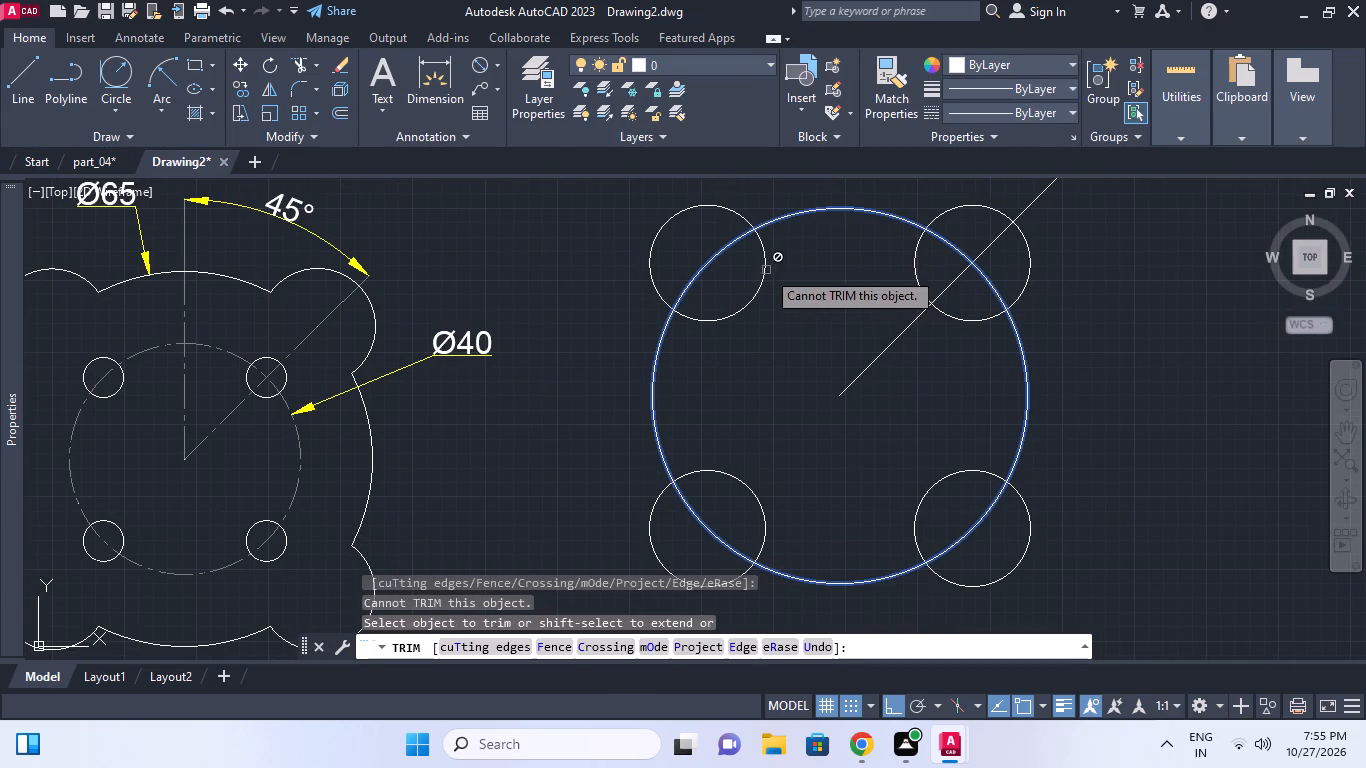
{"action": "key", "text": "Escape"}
Explode the polar array of radius 10 circles into separate circles.
{"action": "left_click", "coordinate": [764, 270]}
{"action": "type", "text": "x"}
{"action": "key", "text": "space"}
Trim the parts of the four radius 10 circles inside the 65 diameter circle, using that circle as the cutting edge.
{"action": "key", "text": "t"}
{"action": "key", "text": "r"}
{"action": "key", "text": "space"}
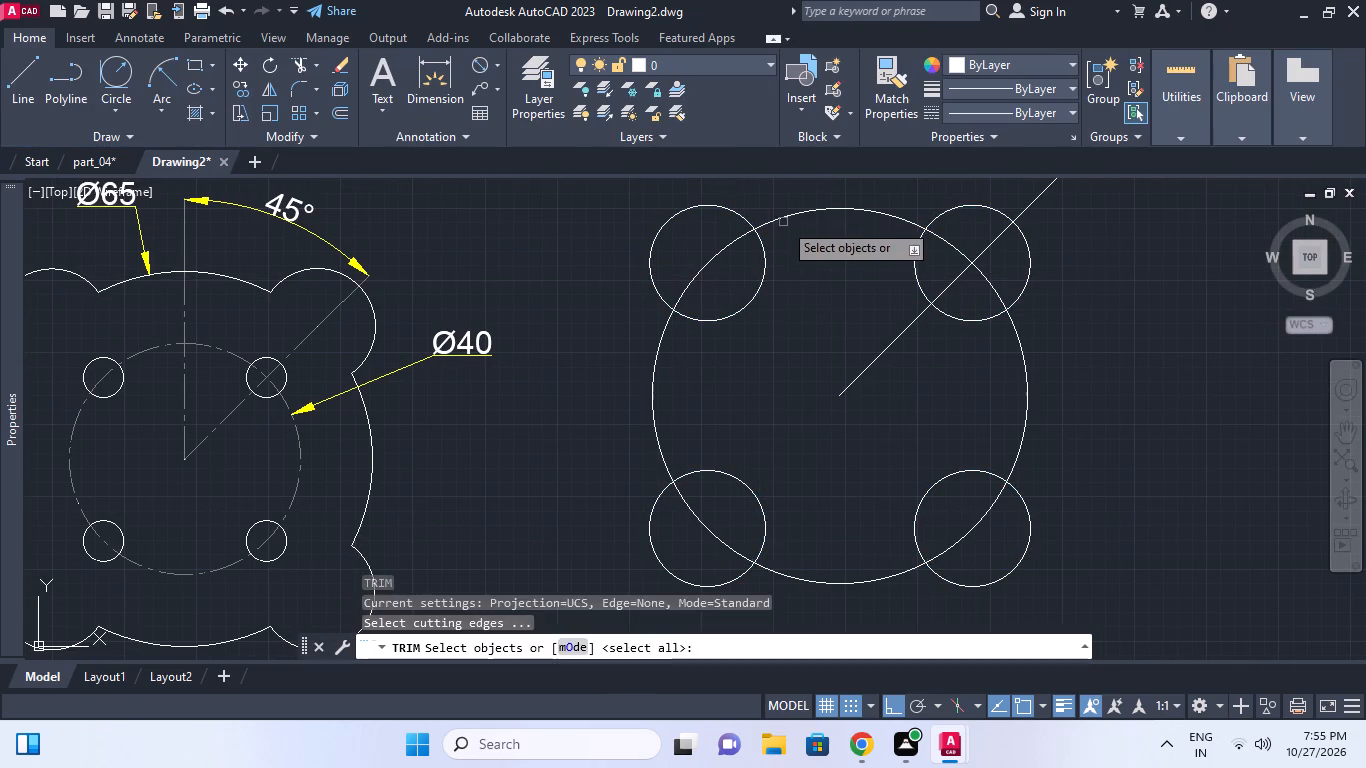
{"action": "left_click", "coordinate": [783, 216]}
{"action": "key", "text": "space"}
{"action": "left_click", "coordinate": [776, 279]}
{"action": "left_click", "coordinate": [756, 273]}
{"action": "left_click", "coordinate": [904, 275]}
{"action": "left_click", "coordinate": [930, 262]}
{"action": "left_click_drag", "start_coordinate": [831, 506], "coordinate": [810, 512]}
{"action": "left_click", "coordinate": [738, 504]}
{"action": "left_click", "coordinate": [926, 497]}
{"action": "right_click", "coordinate": [864, 459]}
{"action": "middle_click_drag", "start_coordinate": [668, 321], "coordinate": [675, 356]}
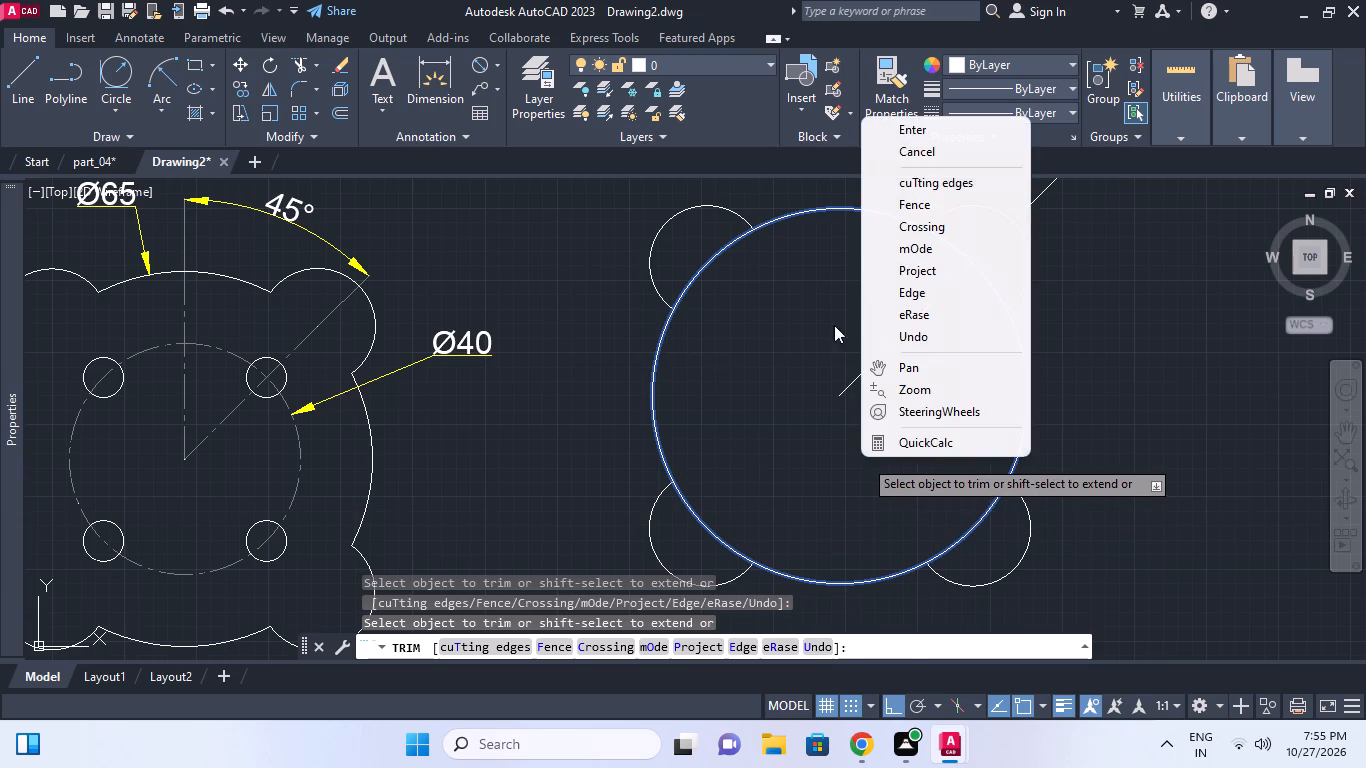
{"action": "left_click", "coordinate": [941, 130]}
{"action": "middle_click_drag", "start_coordinate": [691, 260], "coordinate": [693, 274]}
{"action": "key", "text": "Escape"}
{"action": "key", "text": "space"}
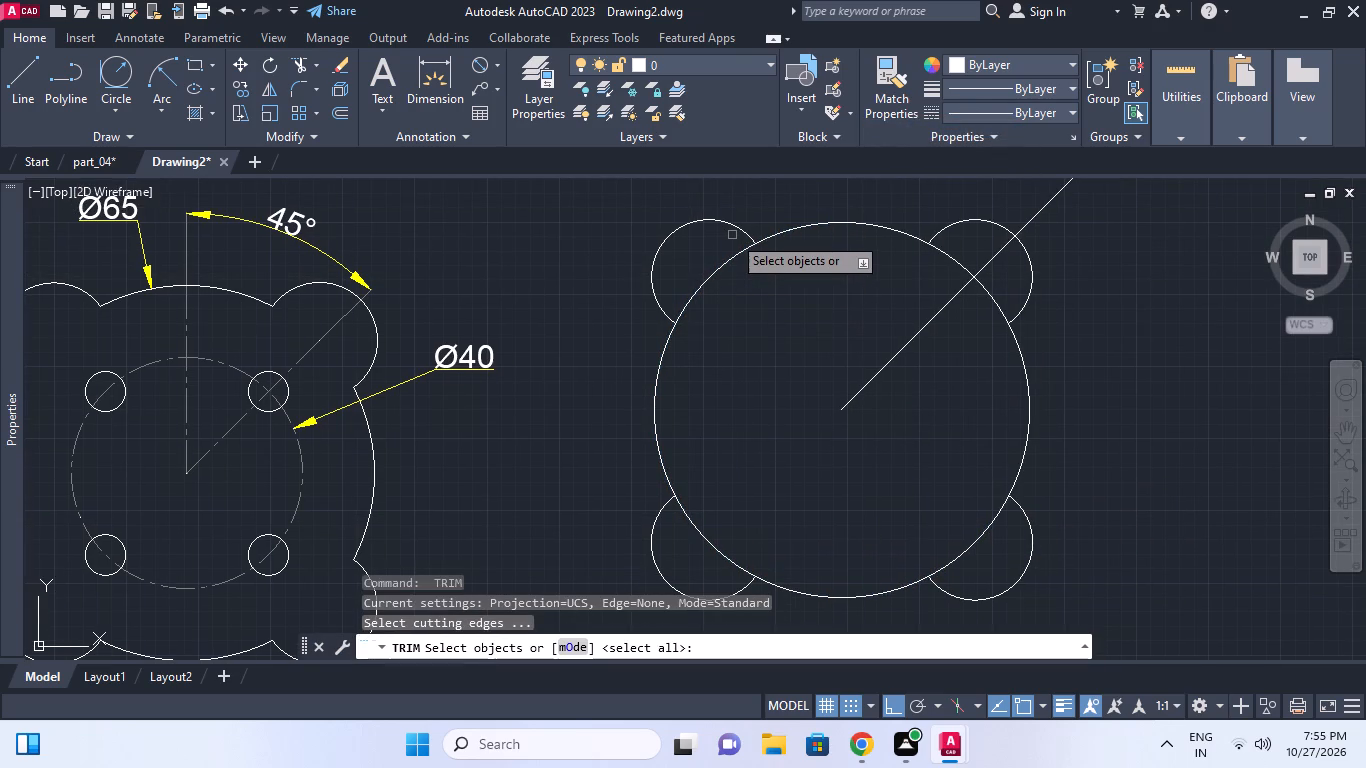
{"action": "key", "text": "Escape"}
Draw a circle of diameter 40 concentric with the new 65 diameter circle.
{"action": "type", "text": "c cen"}
{"action": "key", "text": "space"}
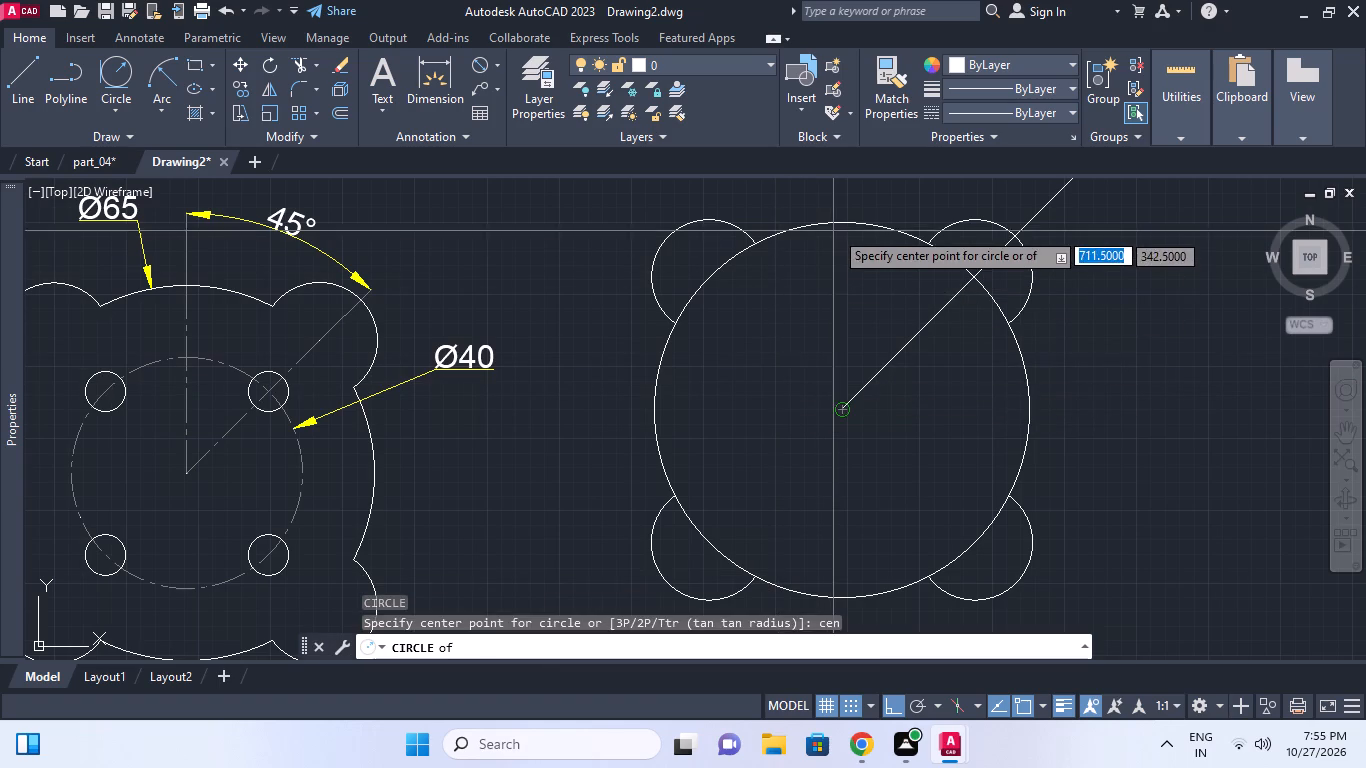
{"action": "left_click", "coordinate": [836, 216]}
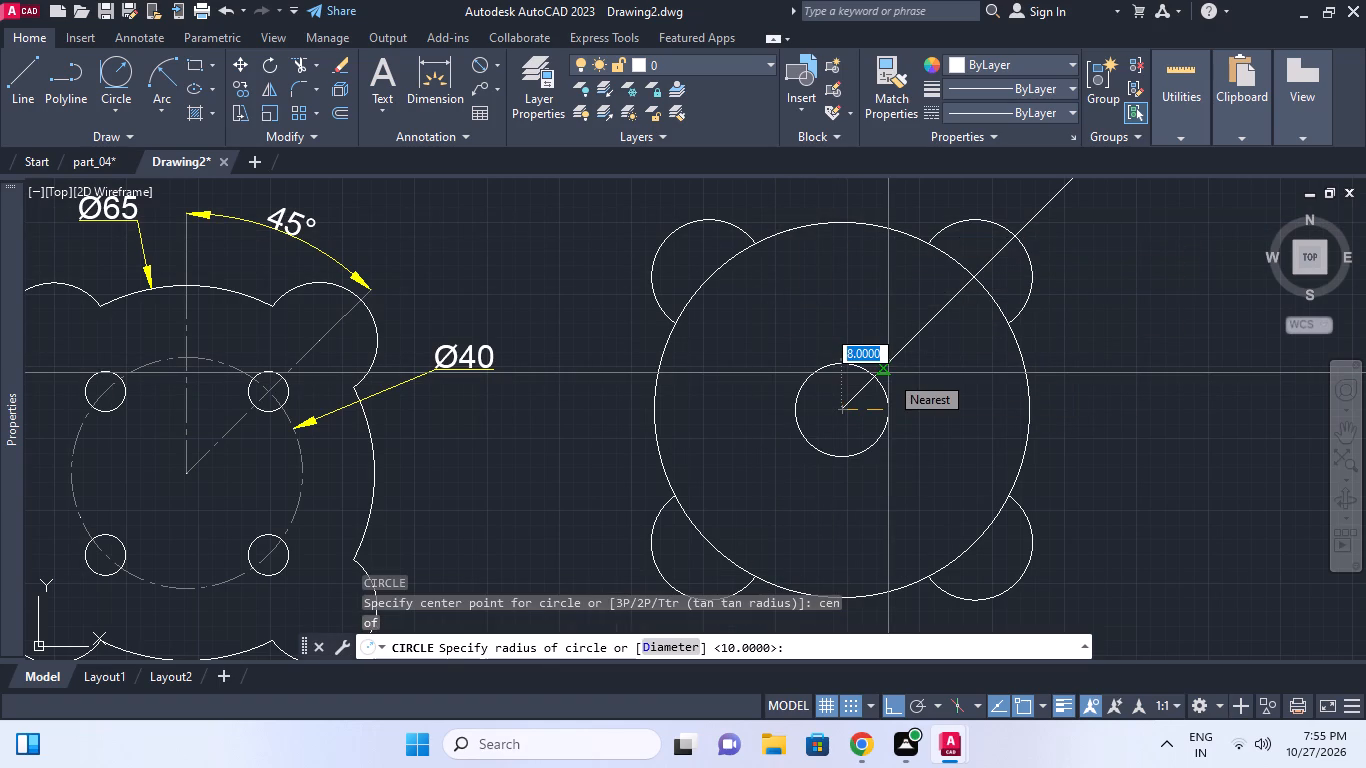
{"action": "type", "text": "d"}
{"action": "key", "text": "space"}
{"action": "type", "text": "40"}
{"action": "key", "text": "Return"}
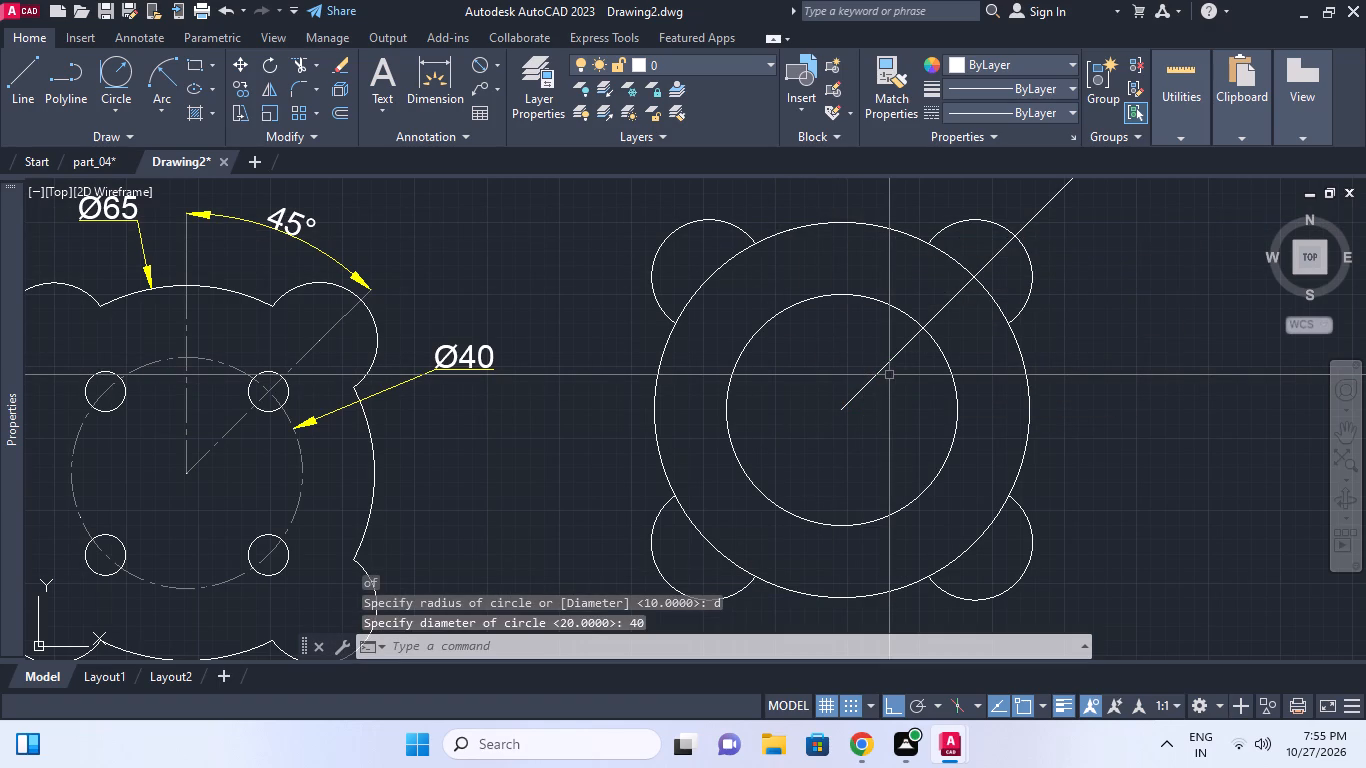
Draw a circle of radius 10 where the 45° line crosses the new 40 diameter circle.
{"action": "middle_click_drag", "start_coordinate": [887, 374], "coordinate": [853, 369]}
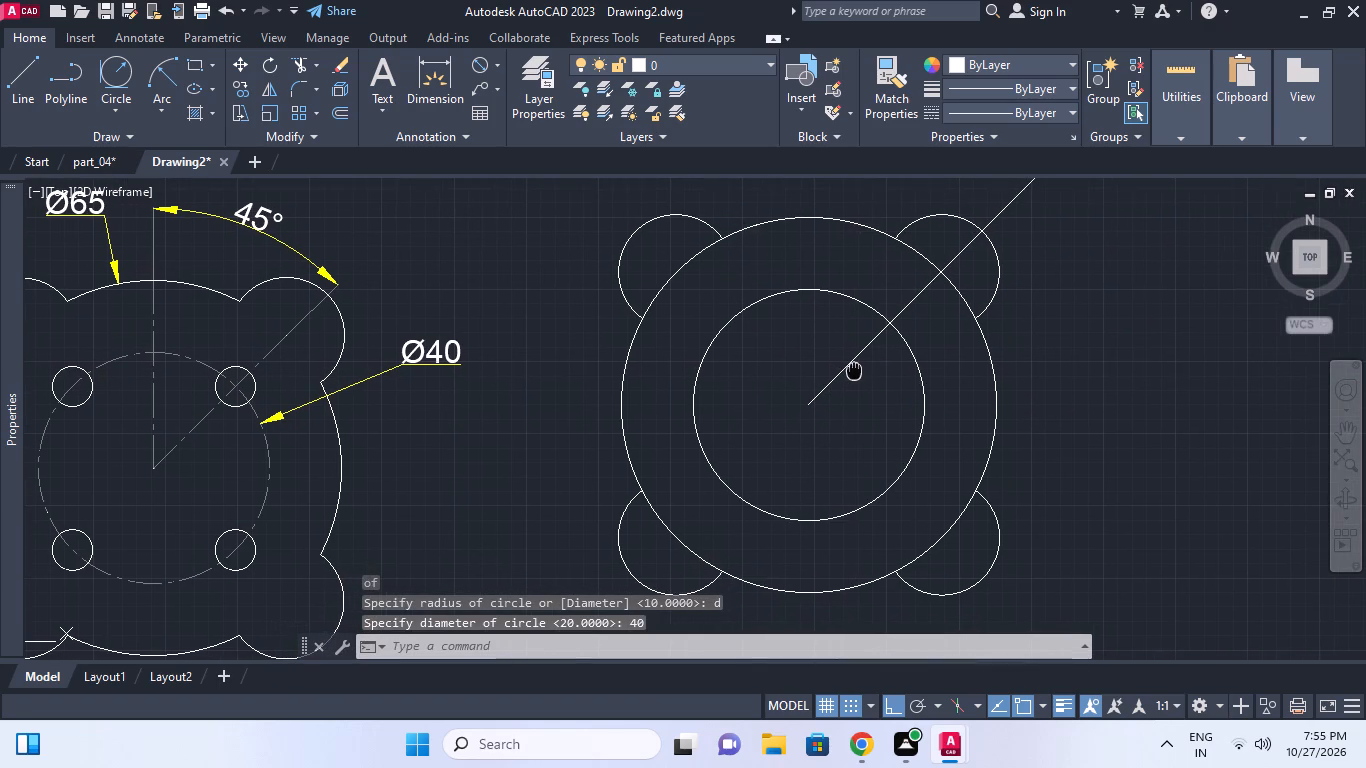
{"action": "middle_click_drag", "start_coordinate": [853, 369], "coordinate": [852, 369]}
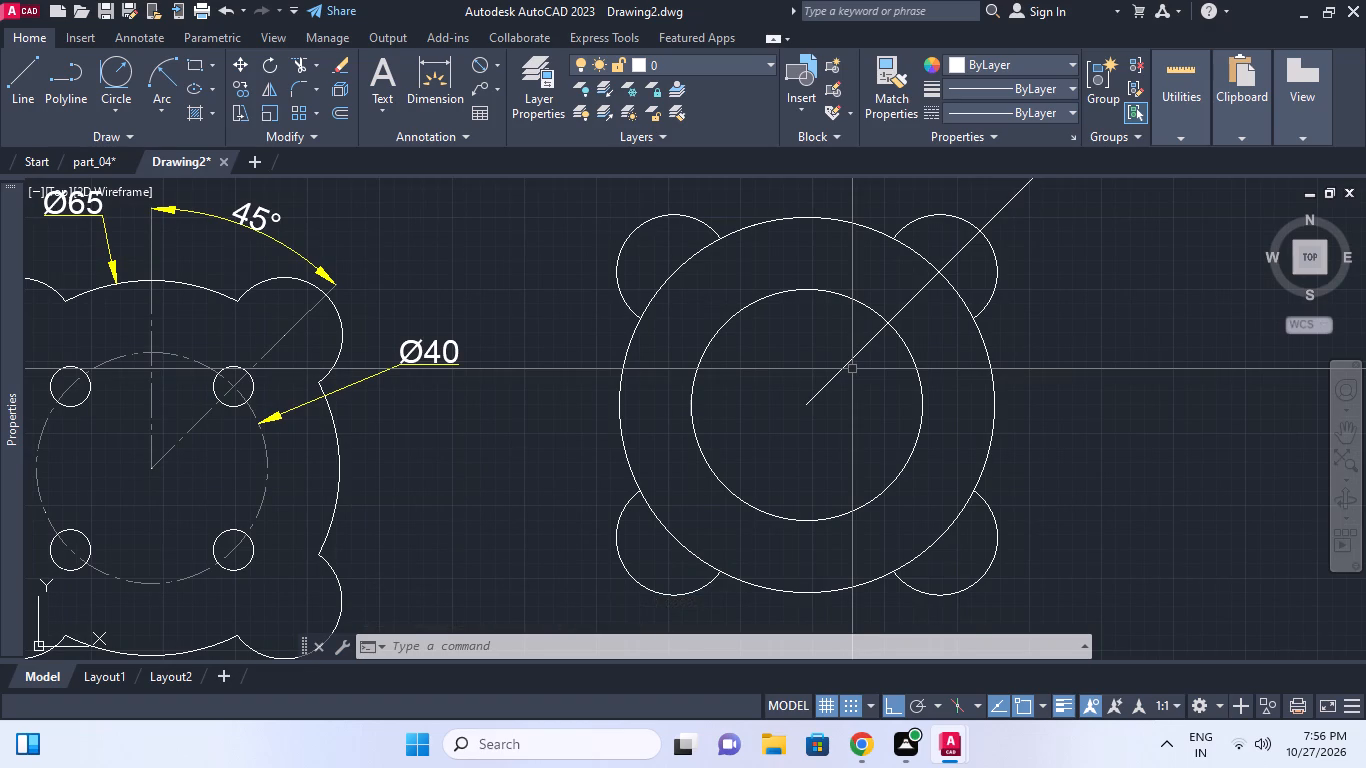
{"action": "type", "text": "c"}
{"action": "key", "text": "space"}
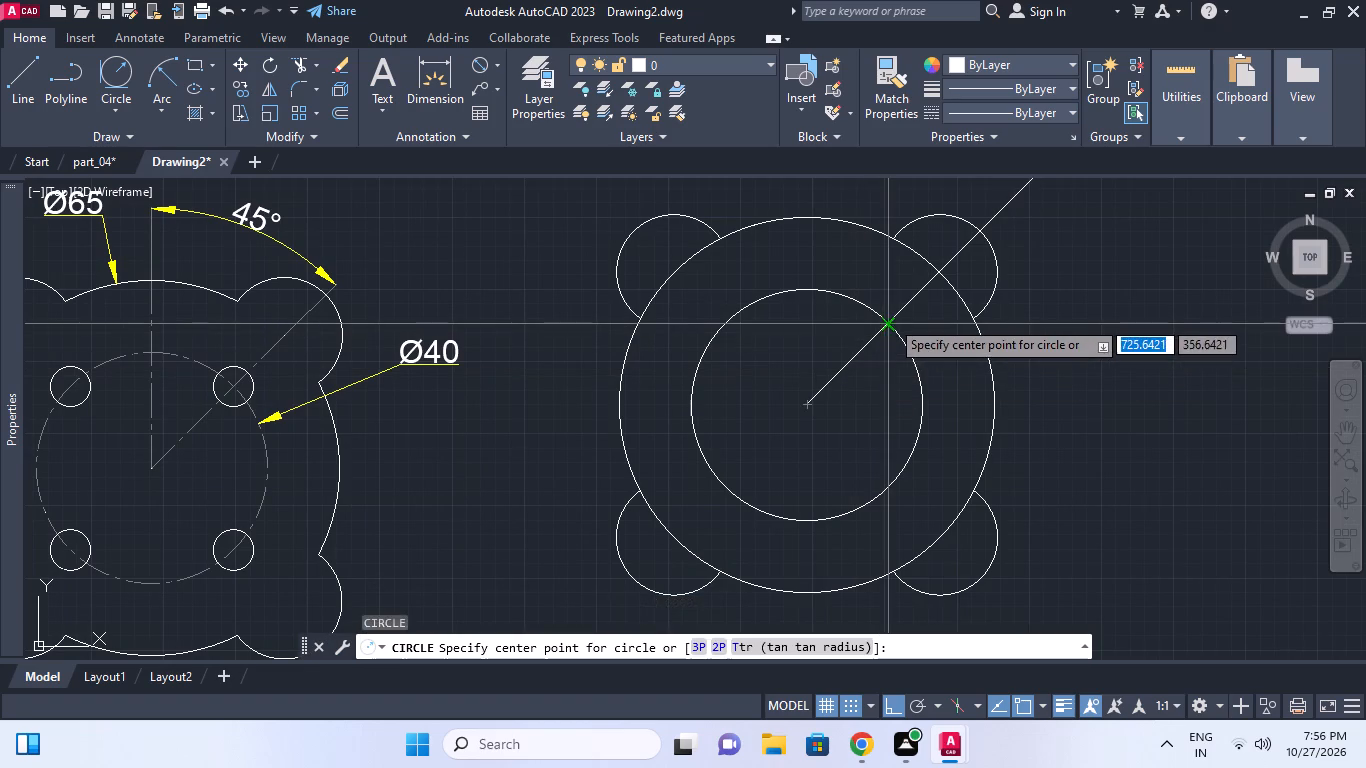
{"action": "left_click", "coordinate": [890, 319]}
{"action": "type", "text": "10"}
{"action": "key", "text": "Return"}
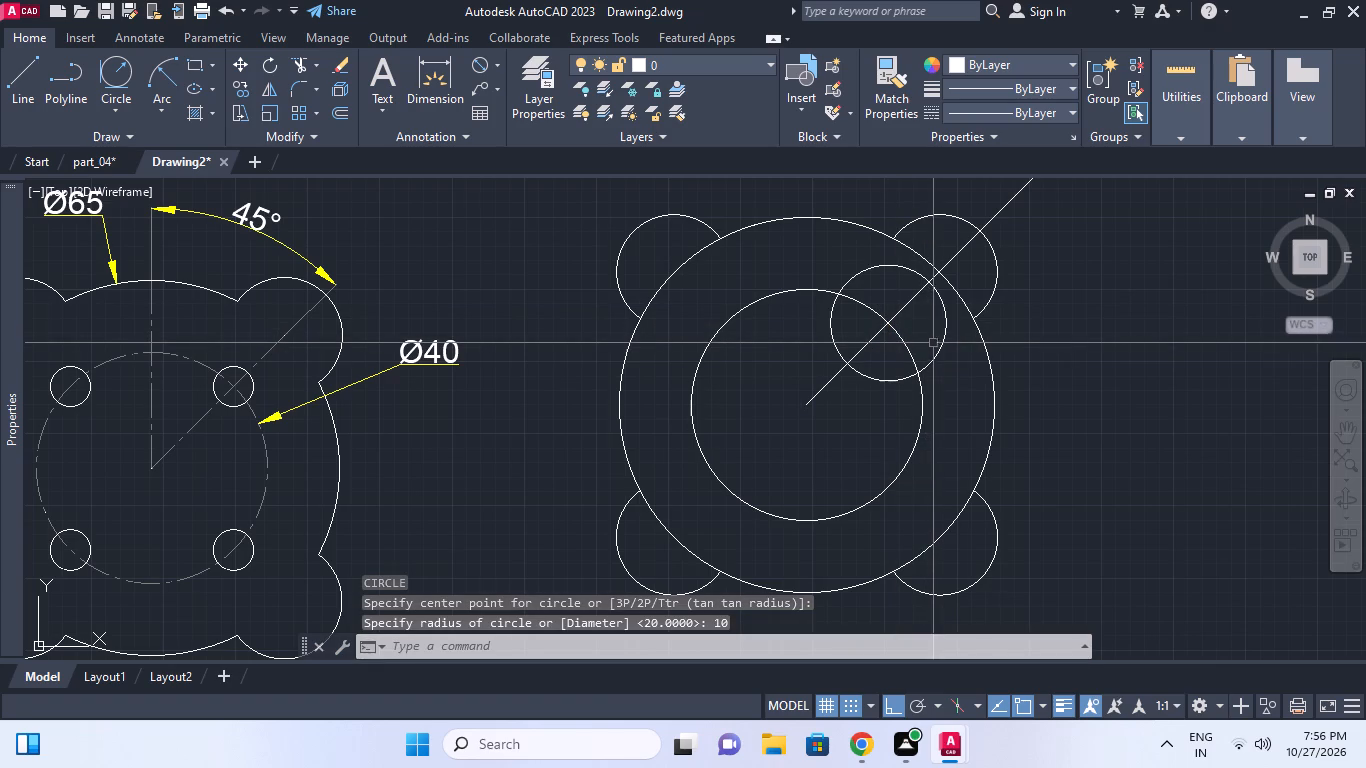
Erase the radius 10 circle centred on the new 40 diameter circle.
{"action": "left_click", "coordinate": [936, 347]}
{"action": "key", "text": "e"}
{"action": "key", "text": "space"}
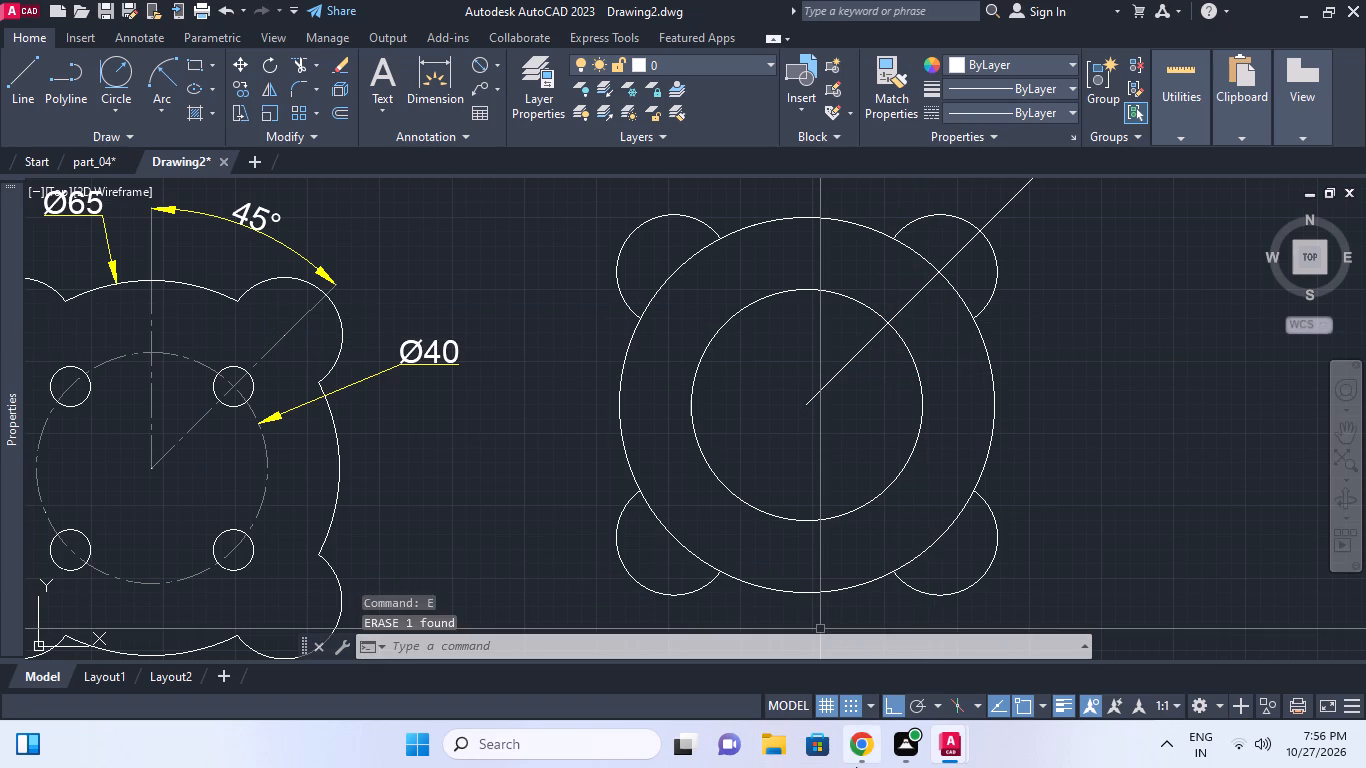
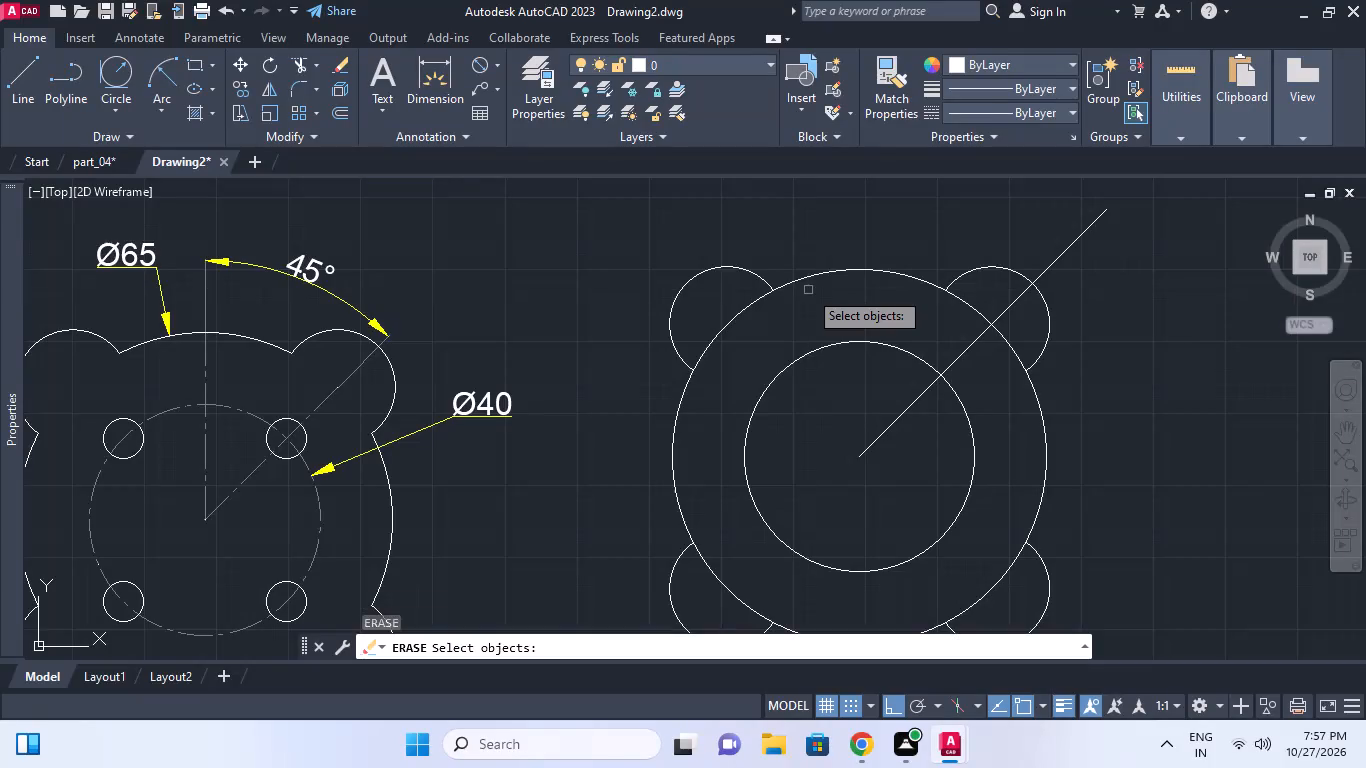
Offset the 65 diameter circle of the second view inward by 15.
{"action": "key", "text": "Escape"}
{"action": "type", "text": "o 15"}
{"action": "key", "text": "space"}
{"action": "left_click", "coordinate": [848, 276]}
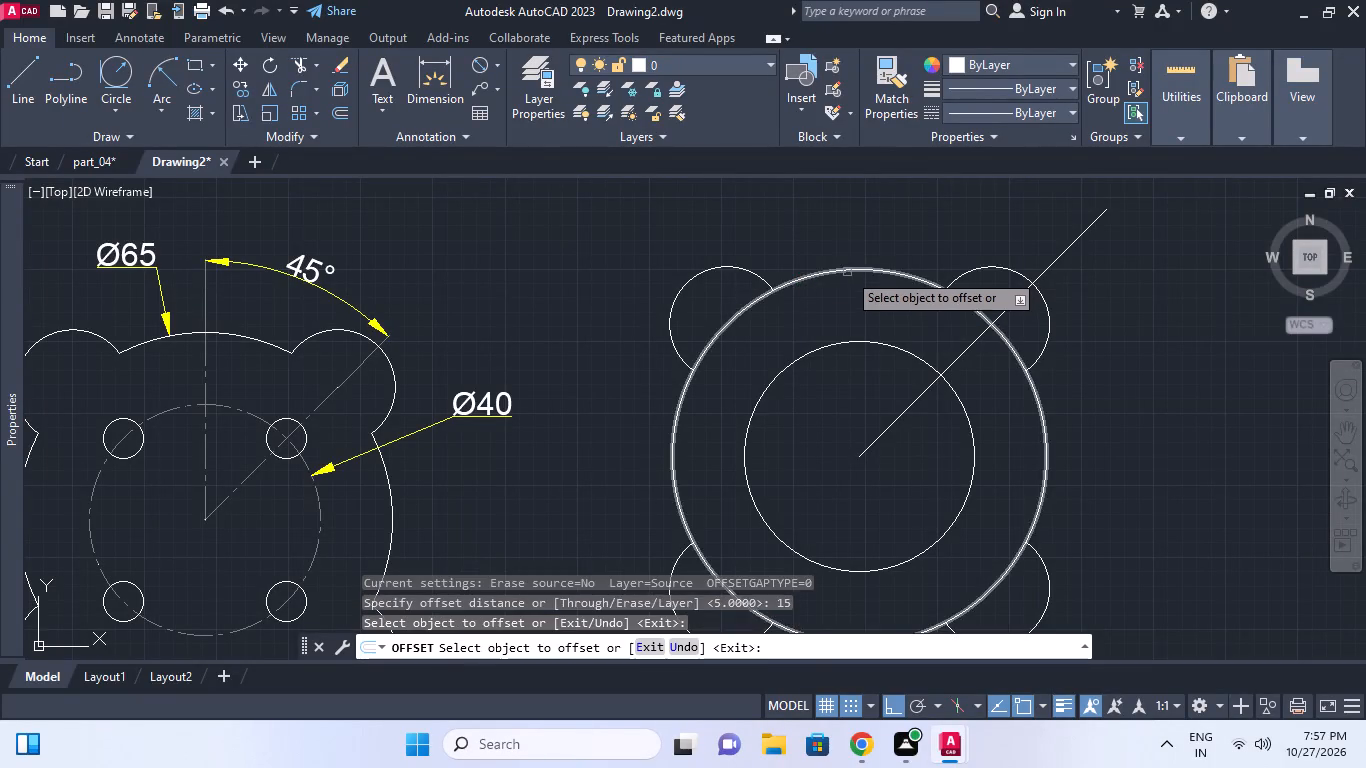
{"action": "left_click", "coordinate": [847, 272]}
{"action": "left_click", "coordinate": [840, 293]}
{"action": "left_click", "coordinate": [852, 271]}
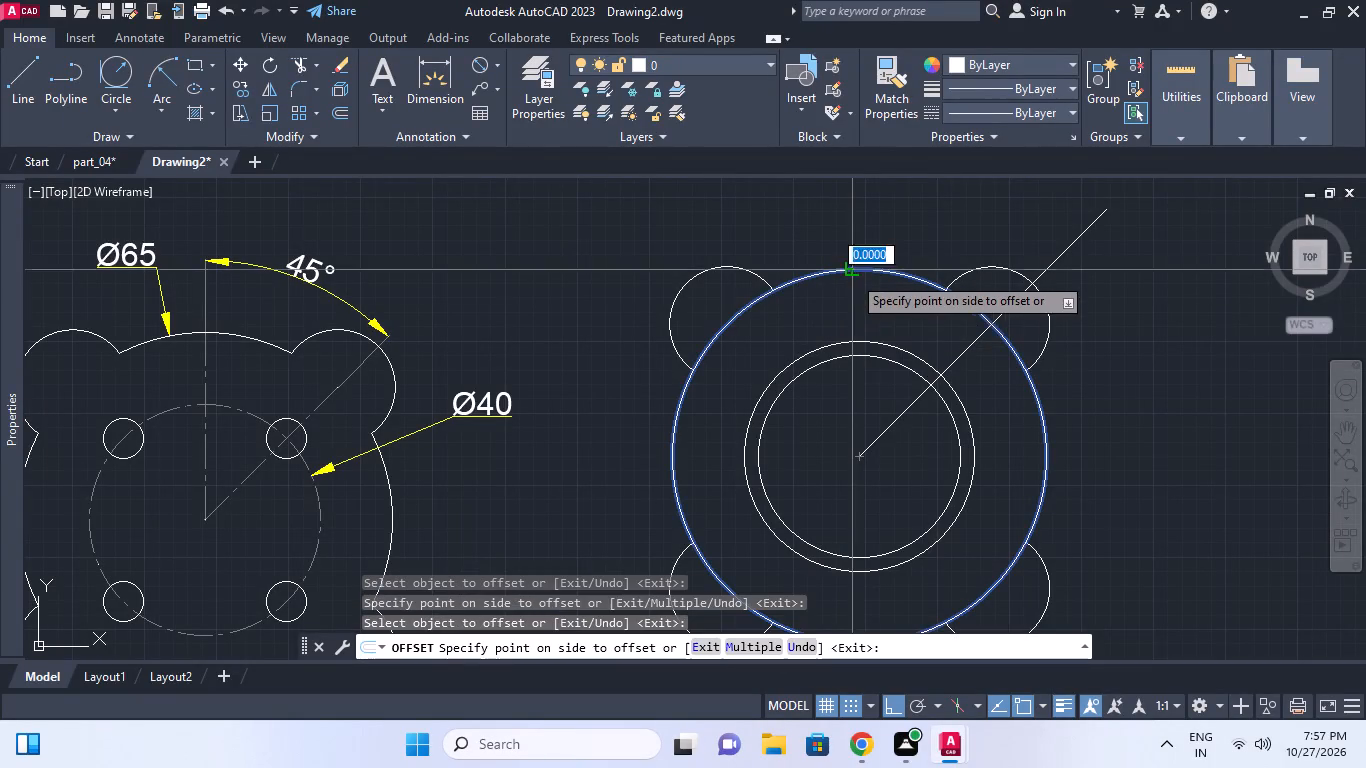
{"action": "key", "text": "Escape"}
Erase the 40 diameter circle inside the second view's 65 diameter circle.
{"action": "left_click", "coordinate": [862, 345]}
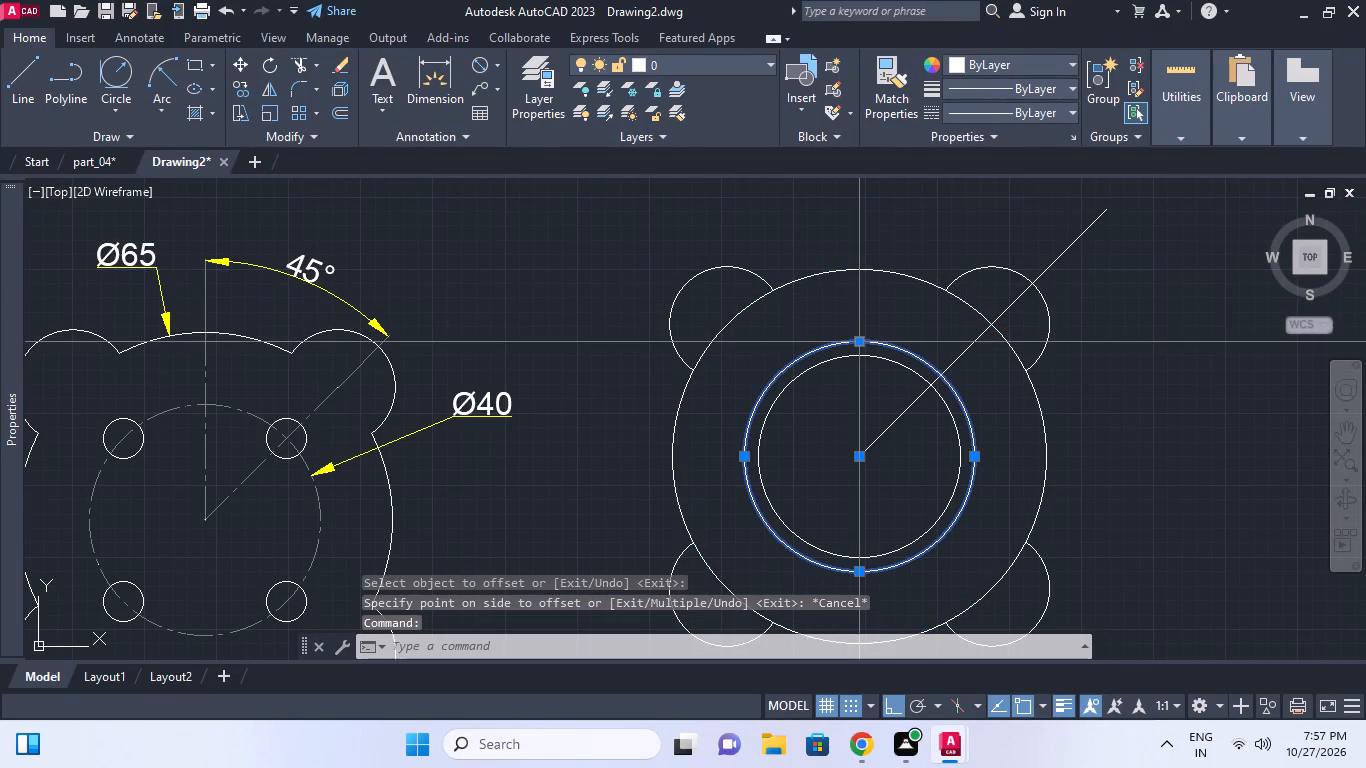
{"action": "type", "text": "e"}
{"action": "key", "text": "space"}
{"action": "key", "text": "Escape"}
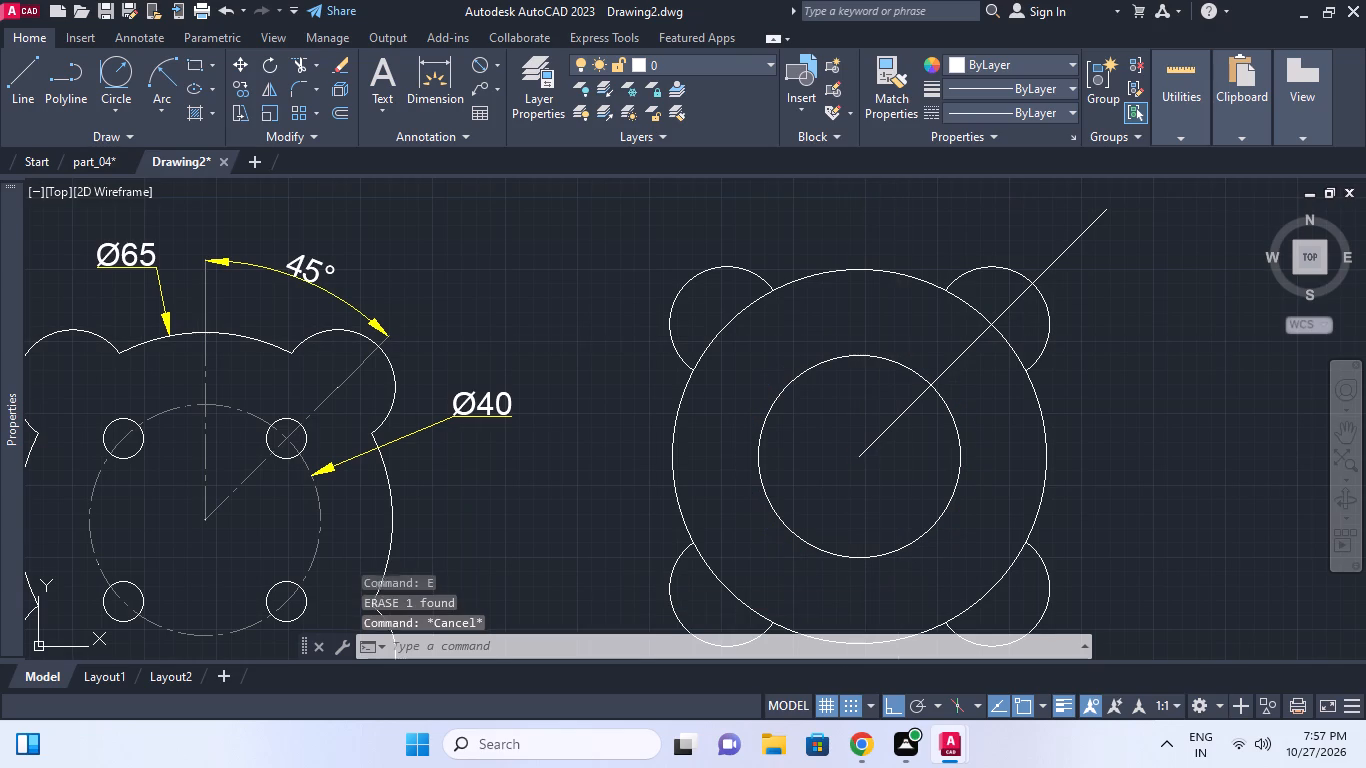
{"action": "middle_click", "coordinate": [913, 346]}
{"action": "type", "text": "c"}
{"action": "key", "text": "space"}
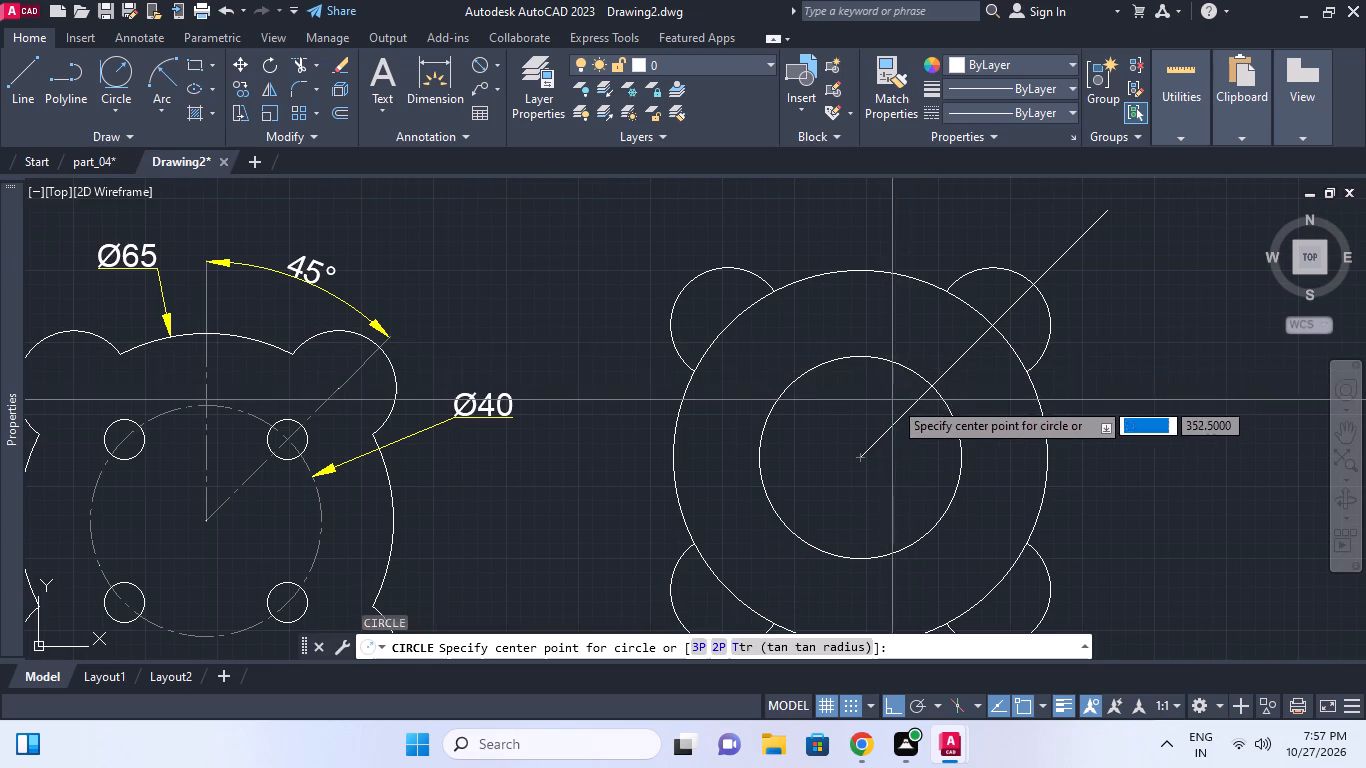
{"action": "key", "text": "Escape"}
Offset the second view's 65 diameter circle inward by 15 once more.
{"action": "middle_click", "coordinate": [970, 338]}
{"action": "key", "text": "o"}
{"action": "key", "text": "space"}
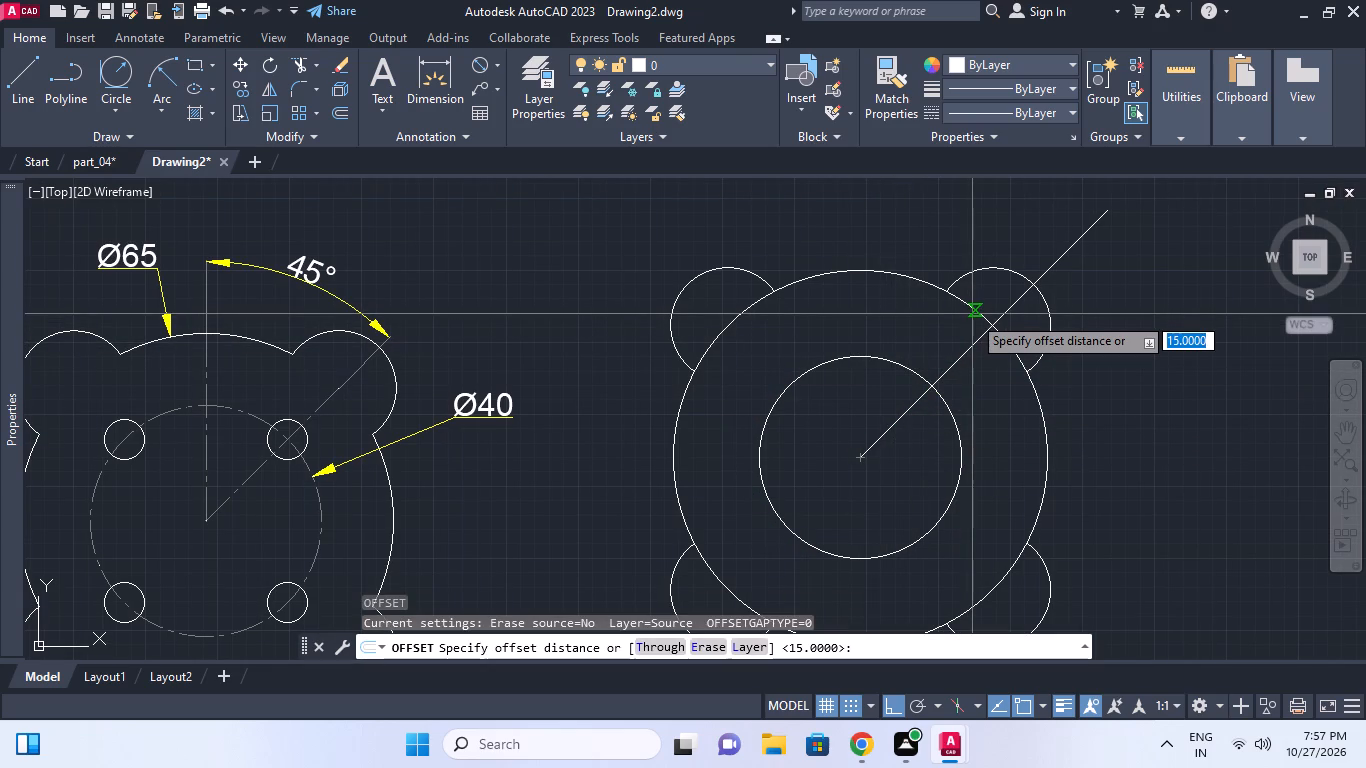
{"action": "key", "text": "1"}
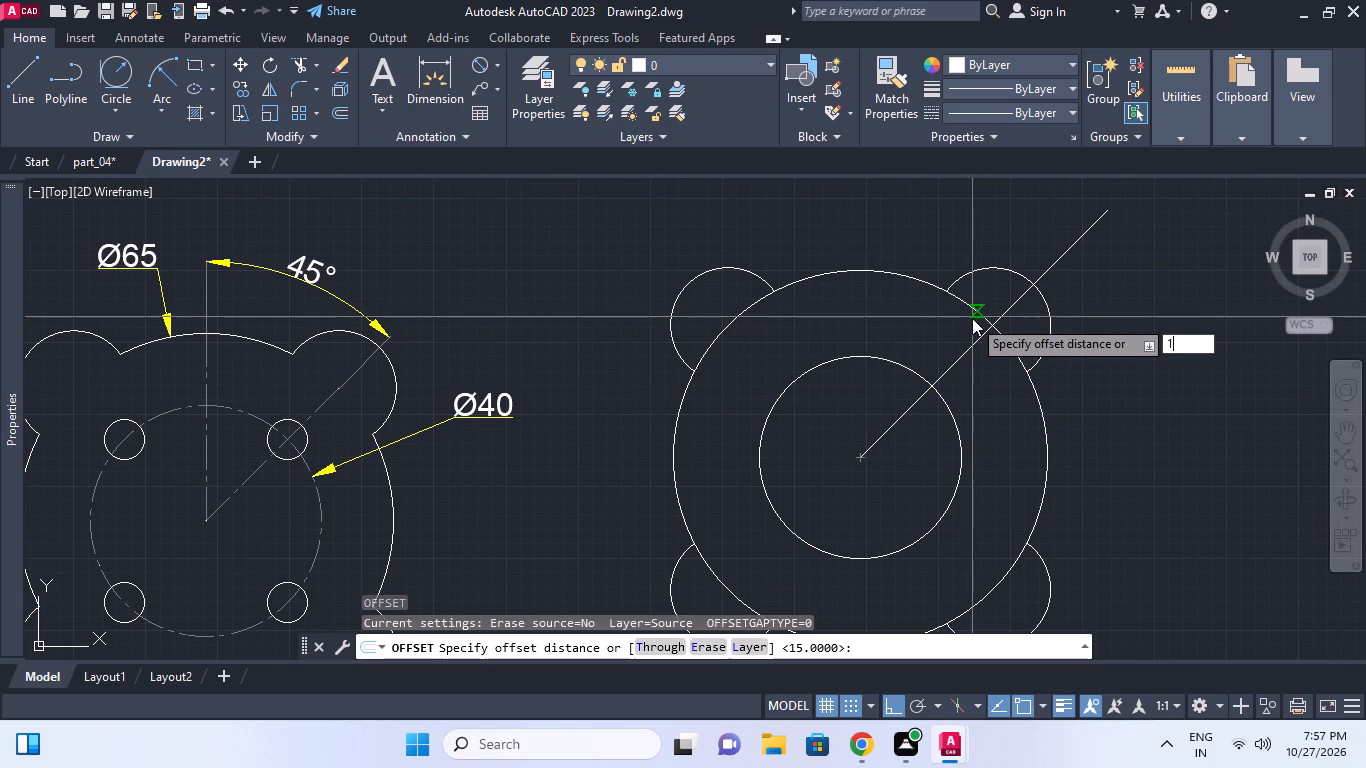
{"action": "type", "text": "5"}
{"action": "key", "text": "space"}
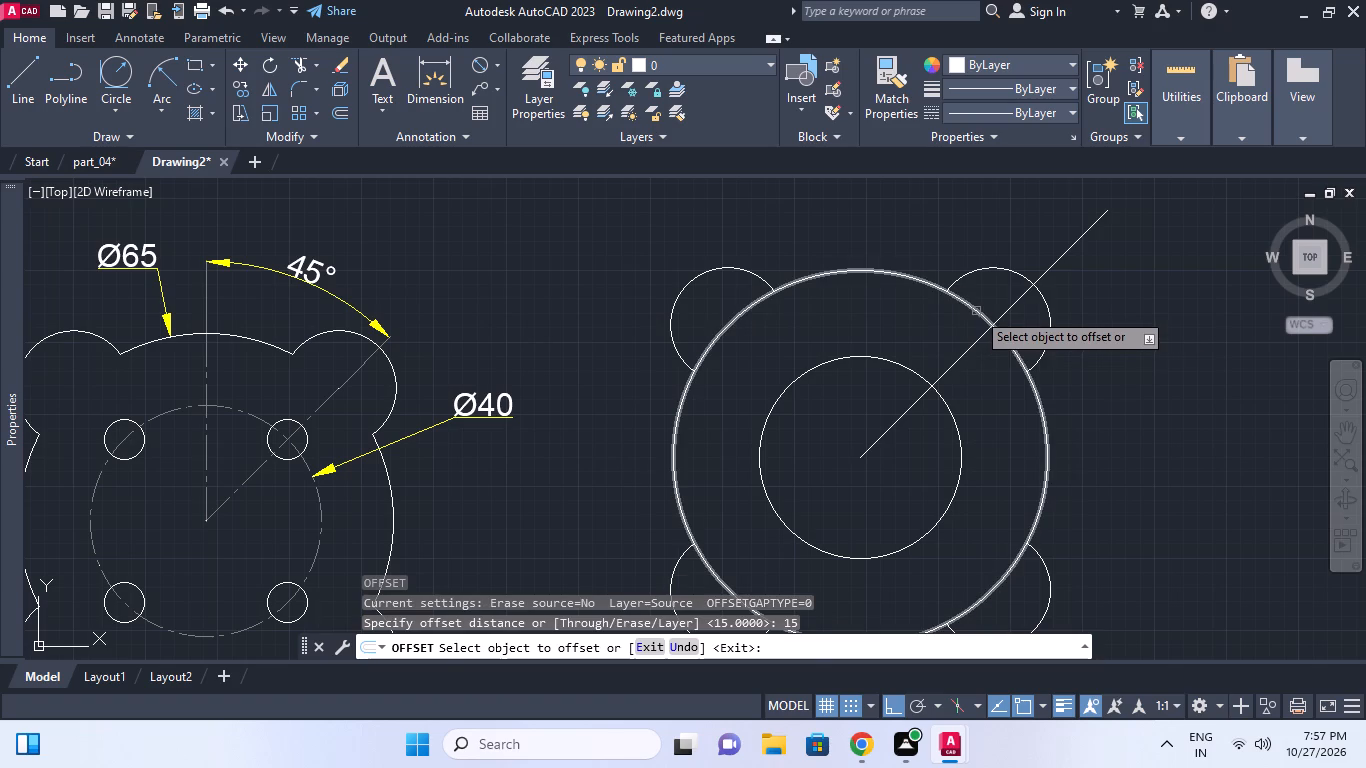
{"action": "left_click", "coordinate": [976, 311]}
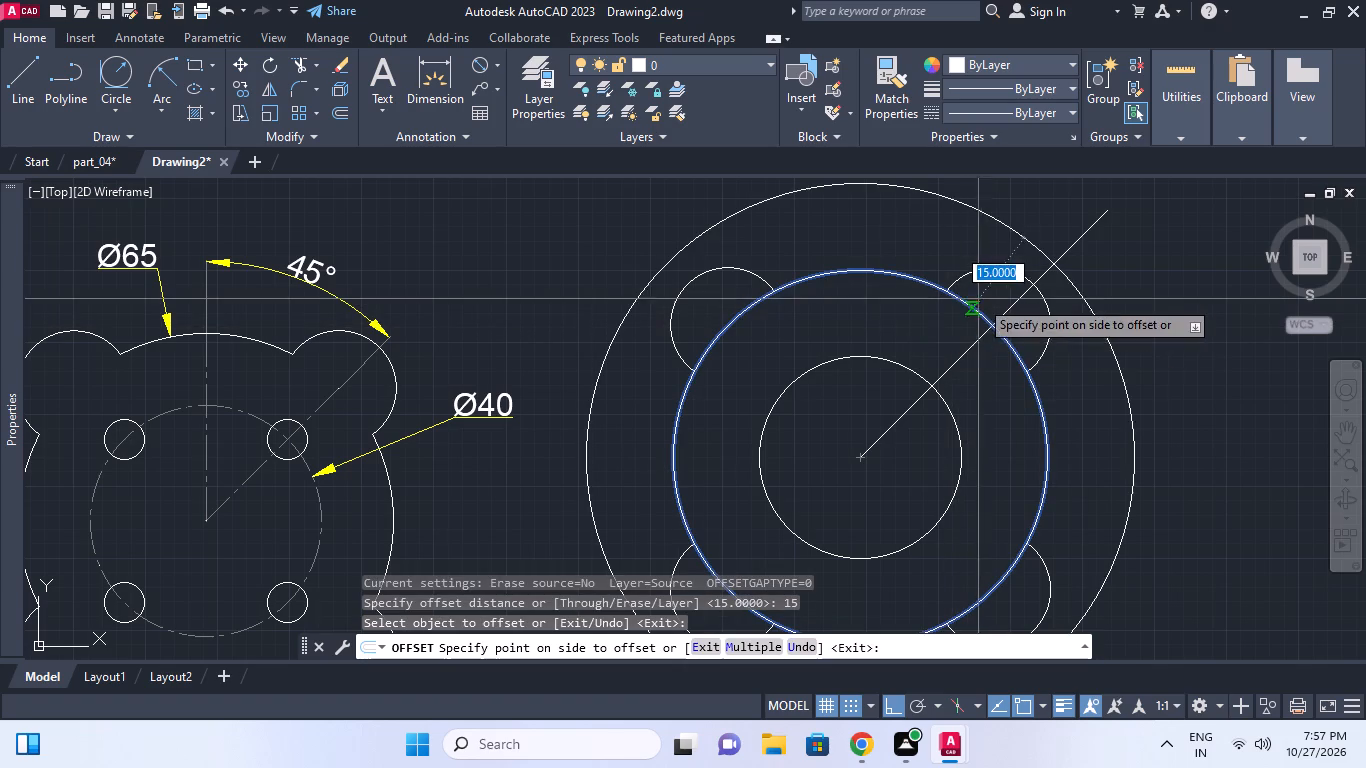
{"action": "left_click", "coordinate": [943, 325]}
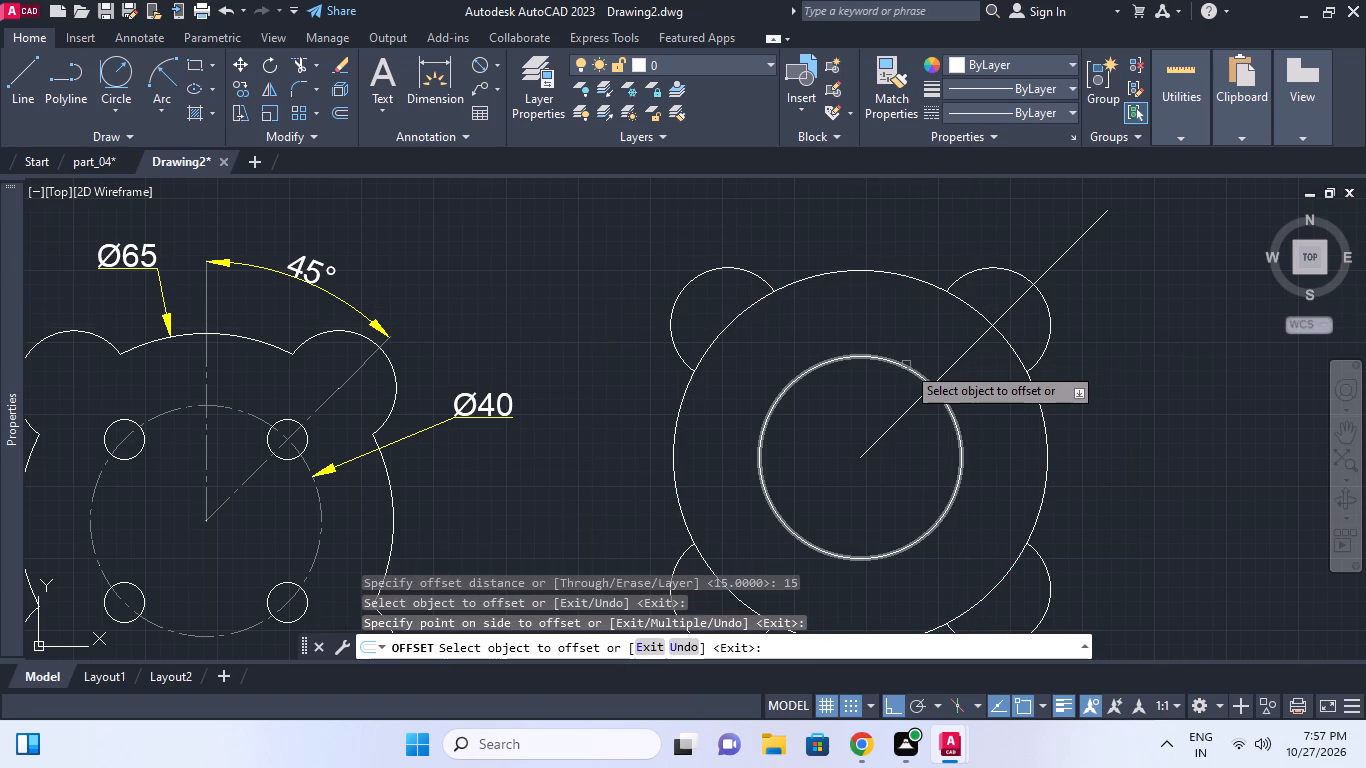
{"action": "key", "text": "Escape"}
Check the radial distance between the inner circle and the 65 diameter circle in the second view.
{"action": "middle_click", "coordinate": [908, 363]}
{"action": "type", "text": "dk"}
{"action": "key", "text": "u"}
{"action": "key", "text": "space"}
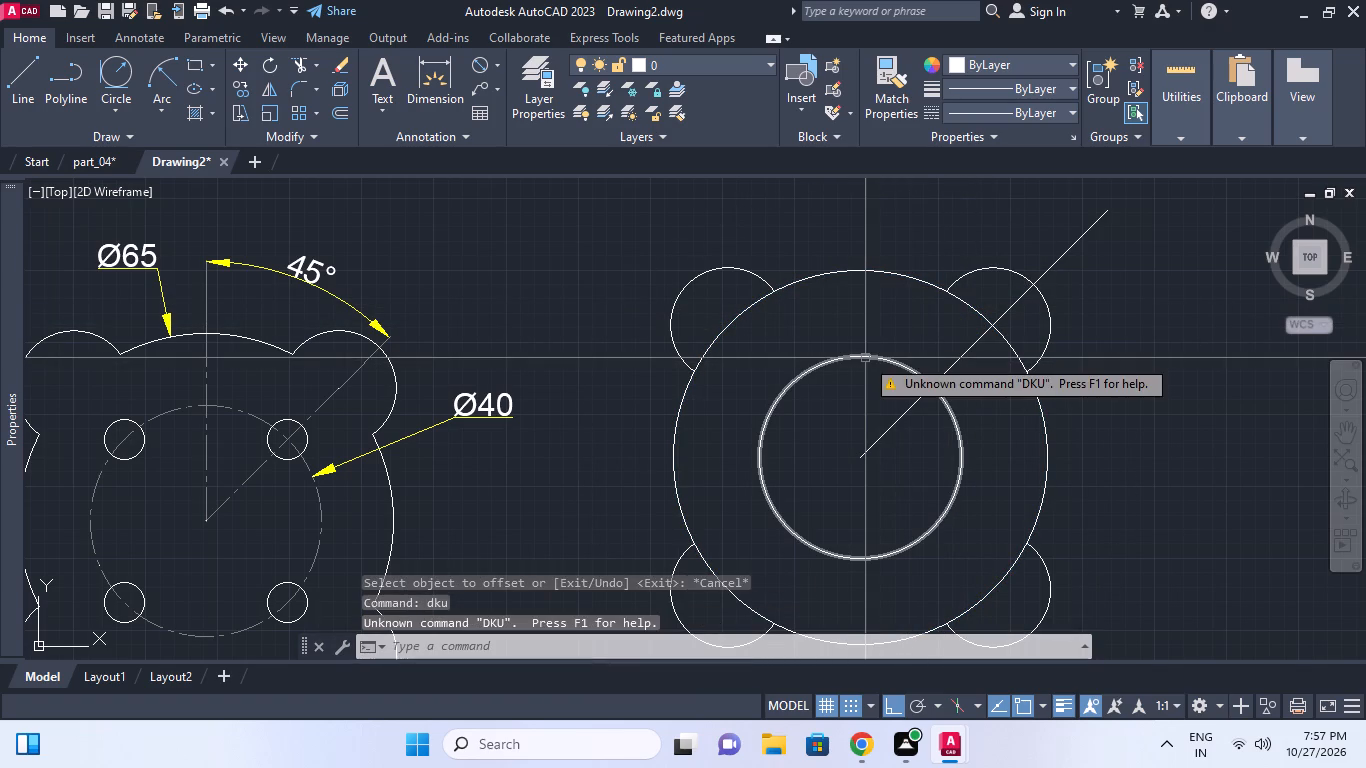
{"action": "key", "text": "Escape"}
{"action": "type", "text": "di"}
{"action": "key", "text": "space"}
{"action": "left_click", "coordinate": [863, 353]}
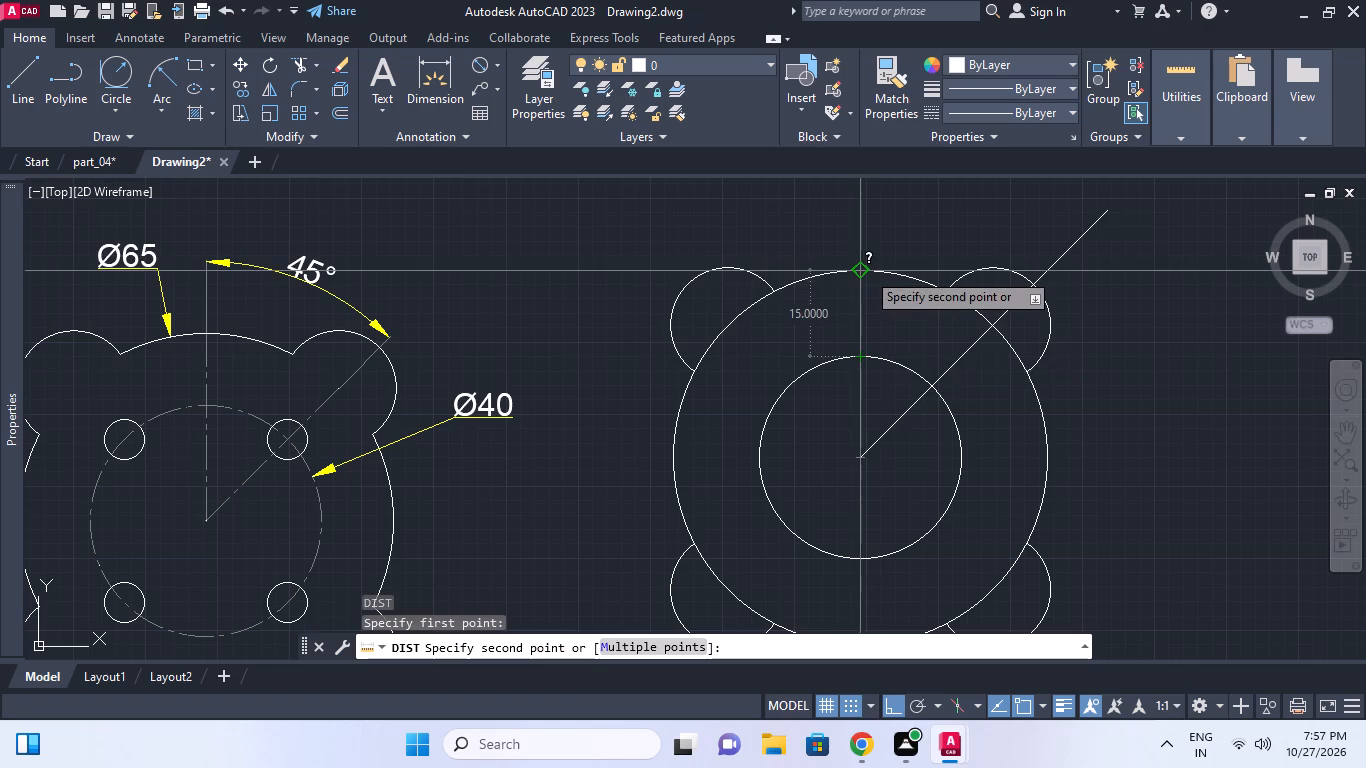
{"action": "key", "text": "Escape"}
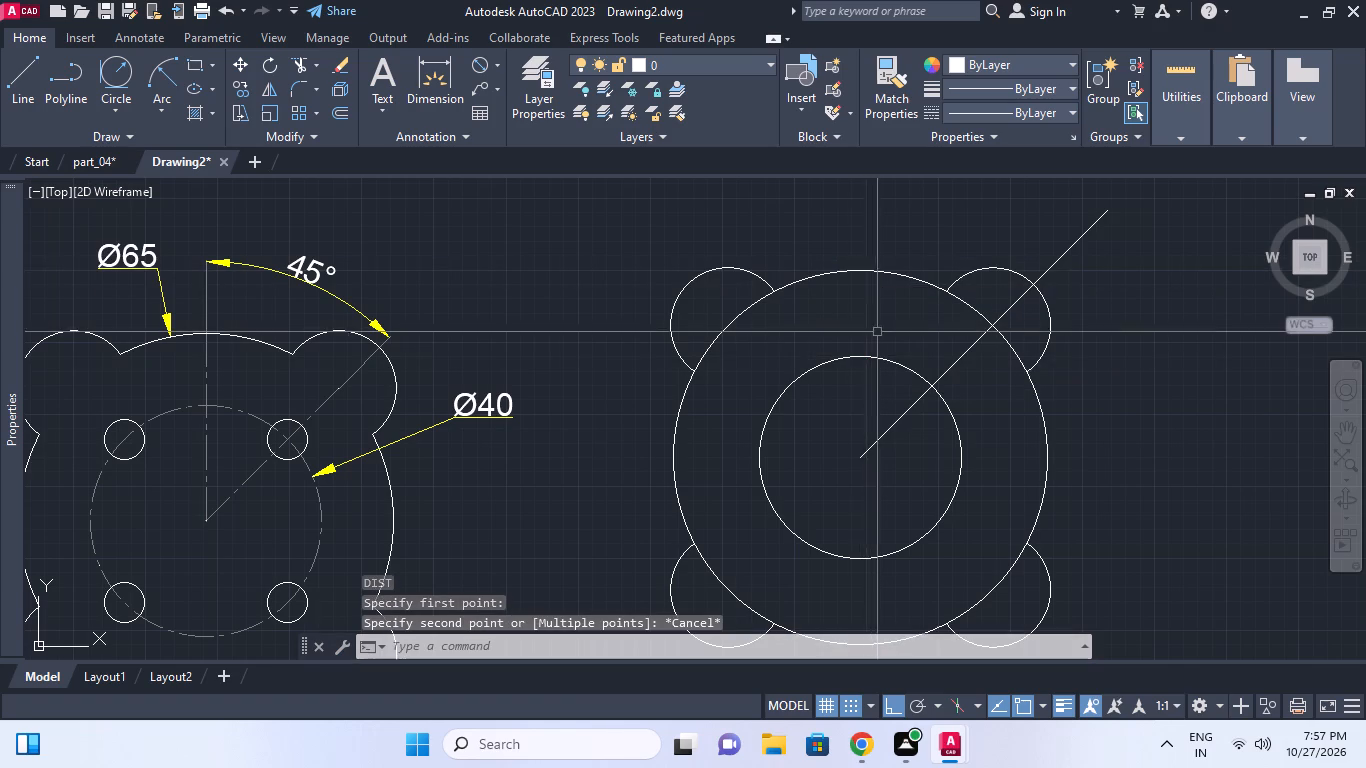
Check the distance from the top of the dash-dot 40 diameter circle to the outline in the dimensioned flange view.
{"action": "middle_click_drag", "start_coordinate": [878, 335], "coordinate": [869, 337]}
{"action": "middle_click_drag", "start_coordinate": [857, 342], "coordinate": [869, 338]}
{"action": "scroll", "coordinate": [836, 358], "scroll_direction": "down", "scroll_amount": 1}
{"action": "middle_click_drag", "start_coordinate": [844, 354], "coordinate": [853, 343]}
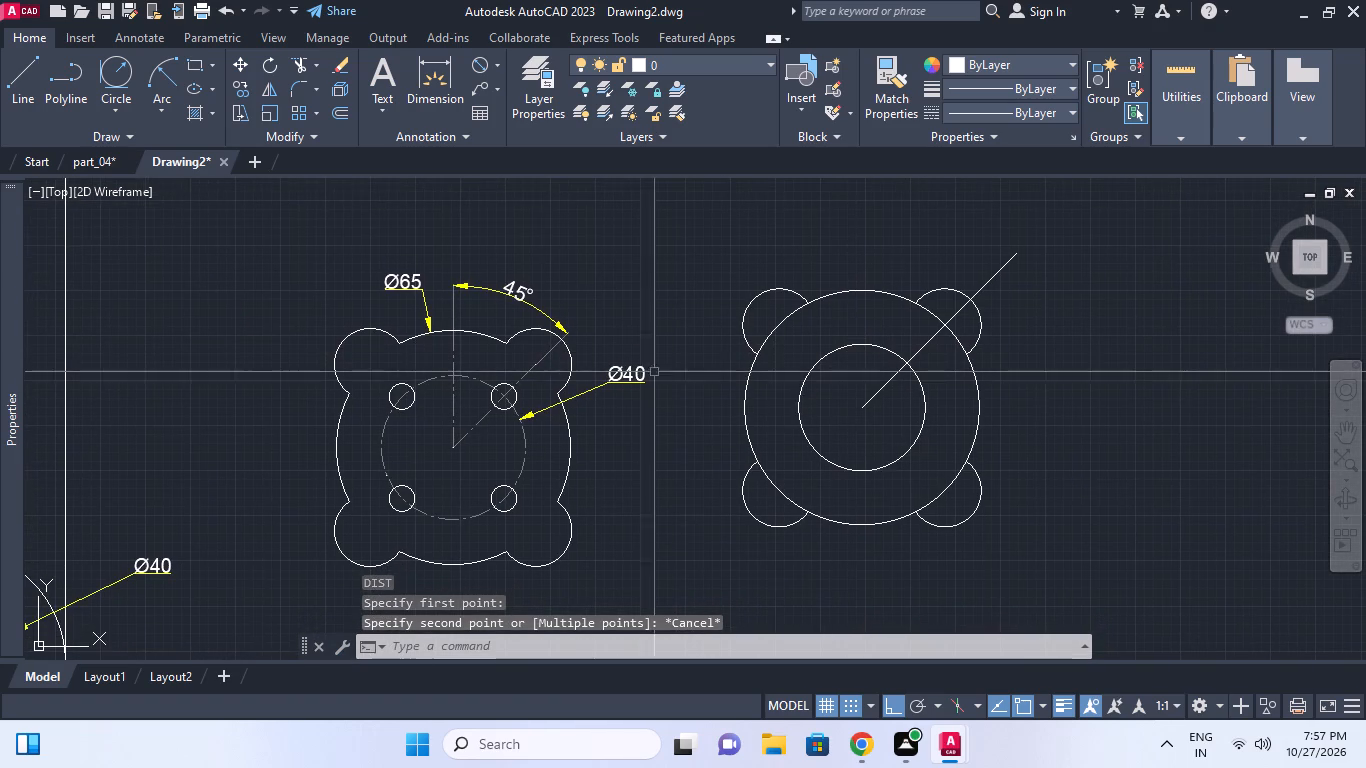
{"action": "key", "text": "space"}
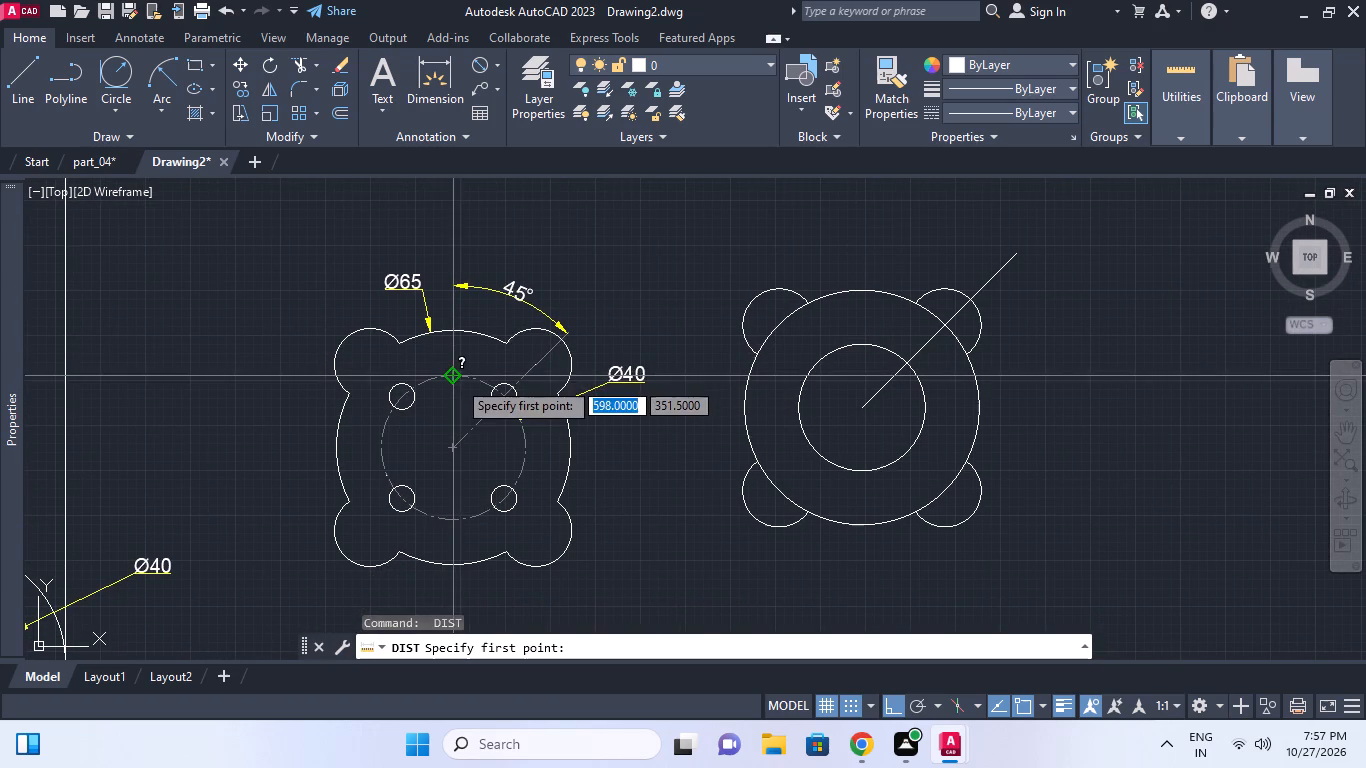
{"action": "left_click", "coordinate": [457, 380]}
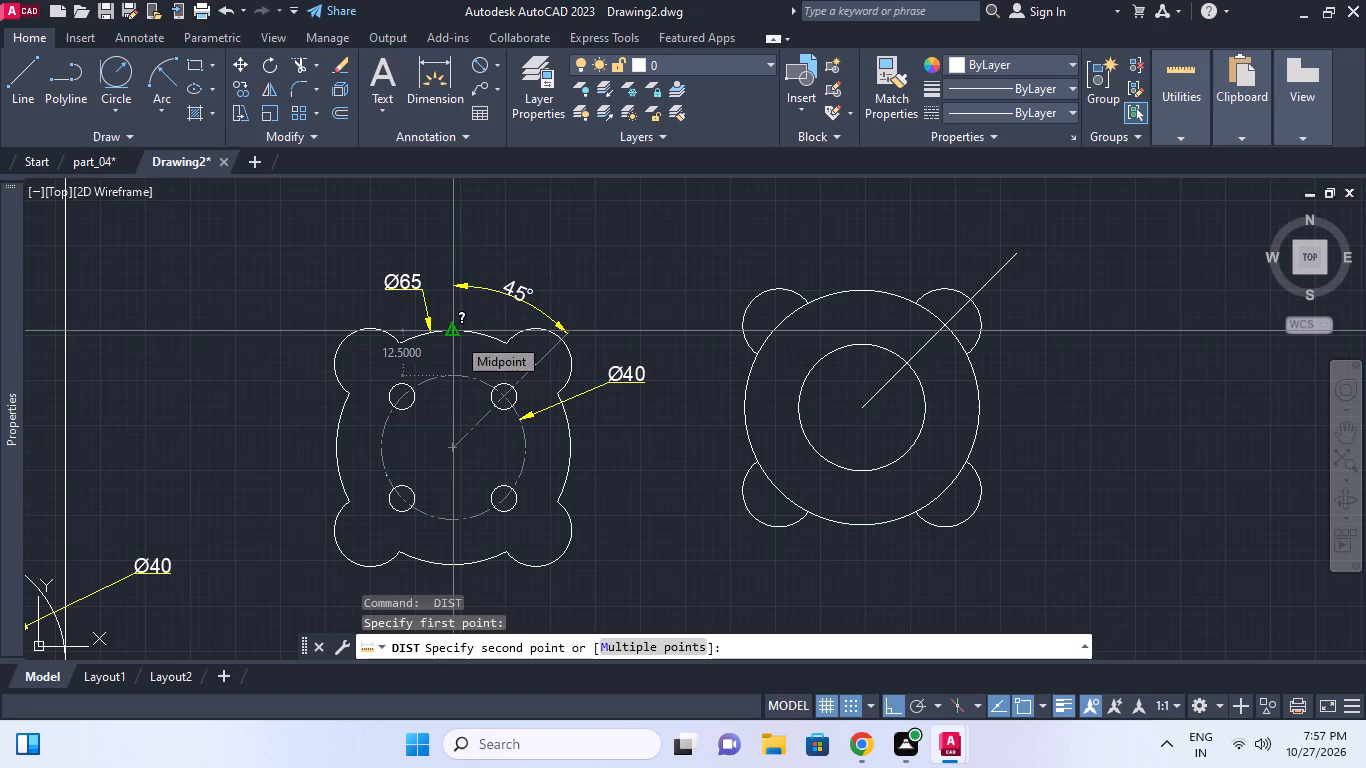
{"action": "key", "text": "Escape"}
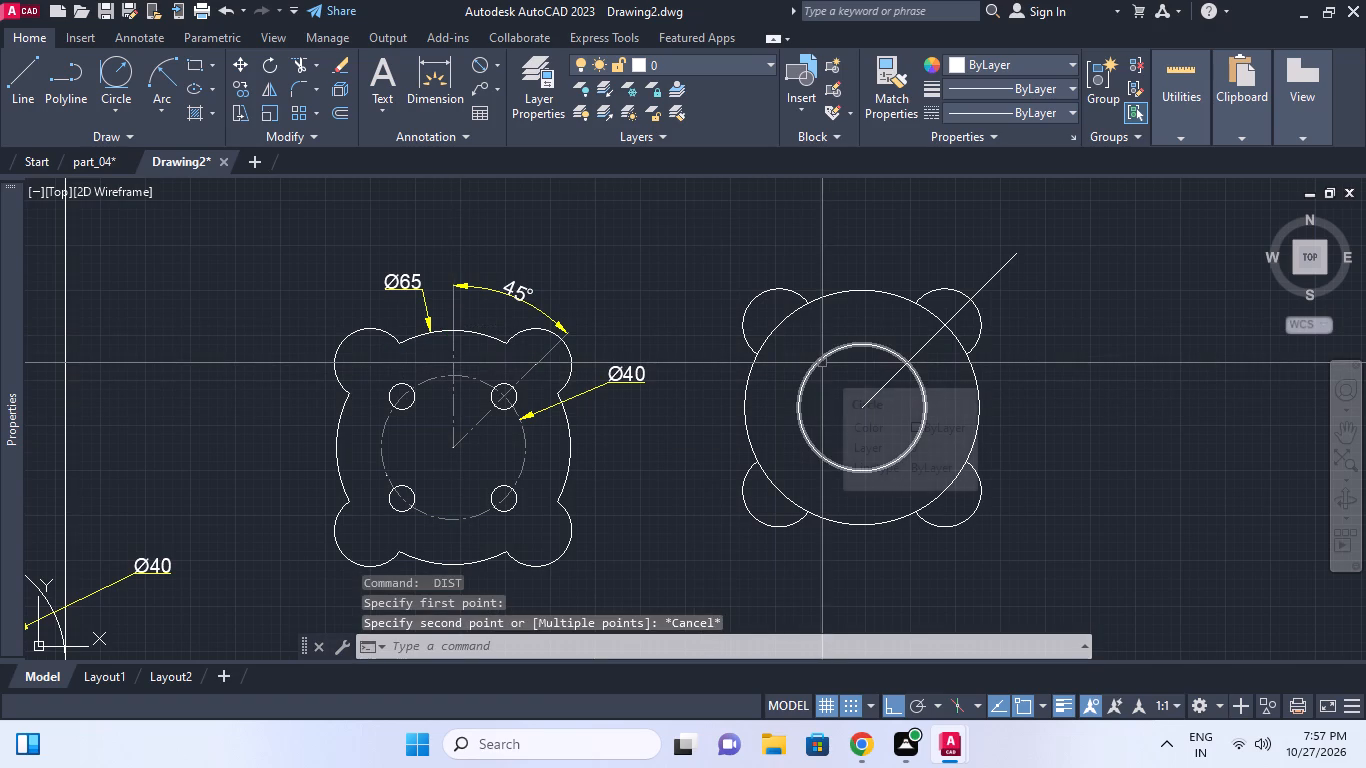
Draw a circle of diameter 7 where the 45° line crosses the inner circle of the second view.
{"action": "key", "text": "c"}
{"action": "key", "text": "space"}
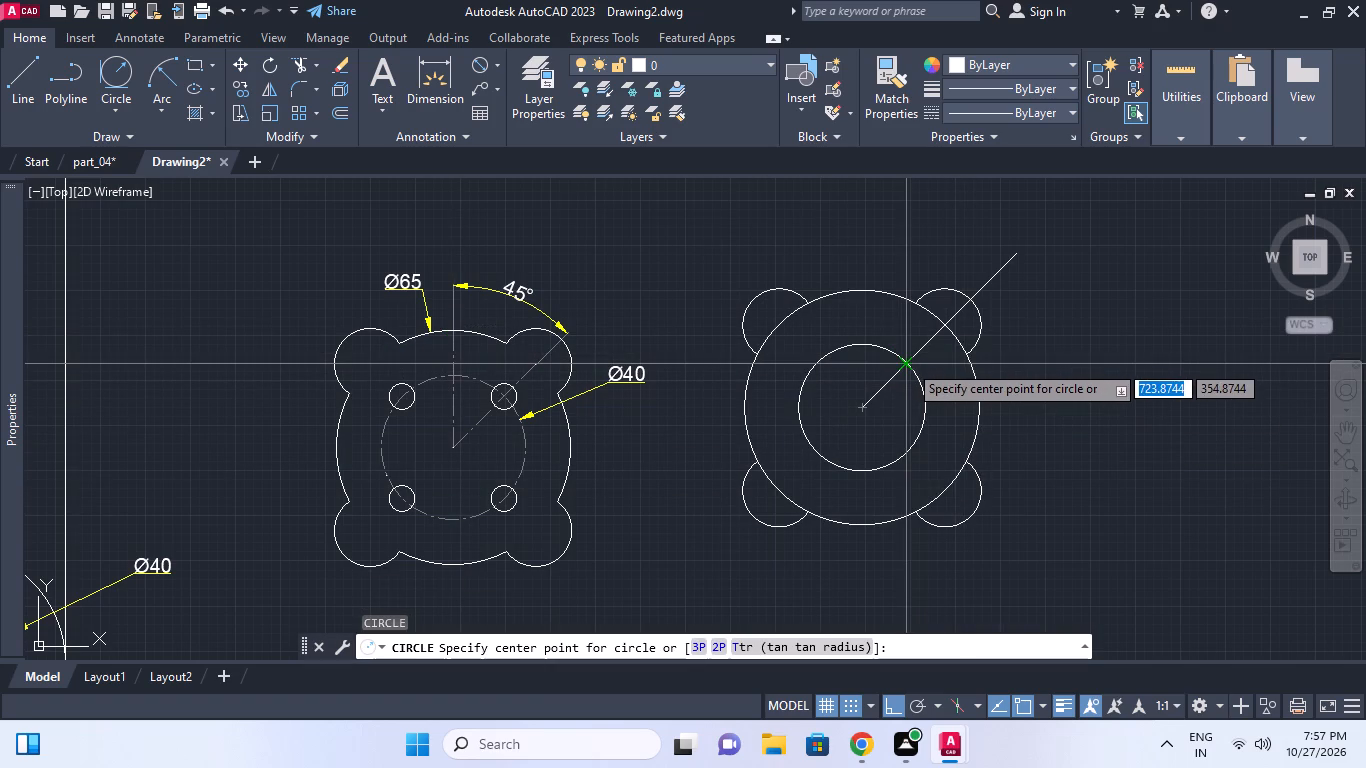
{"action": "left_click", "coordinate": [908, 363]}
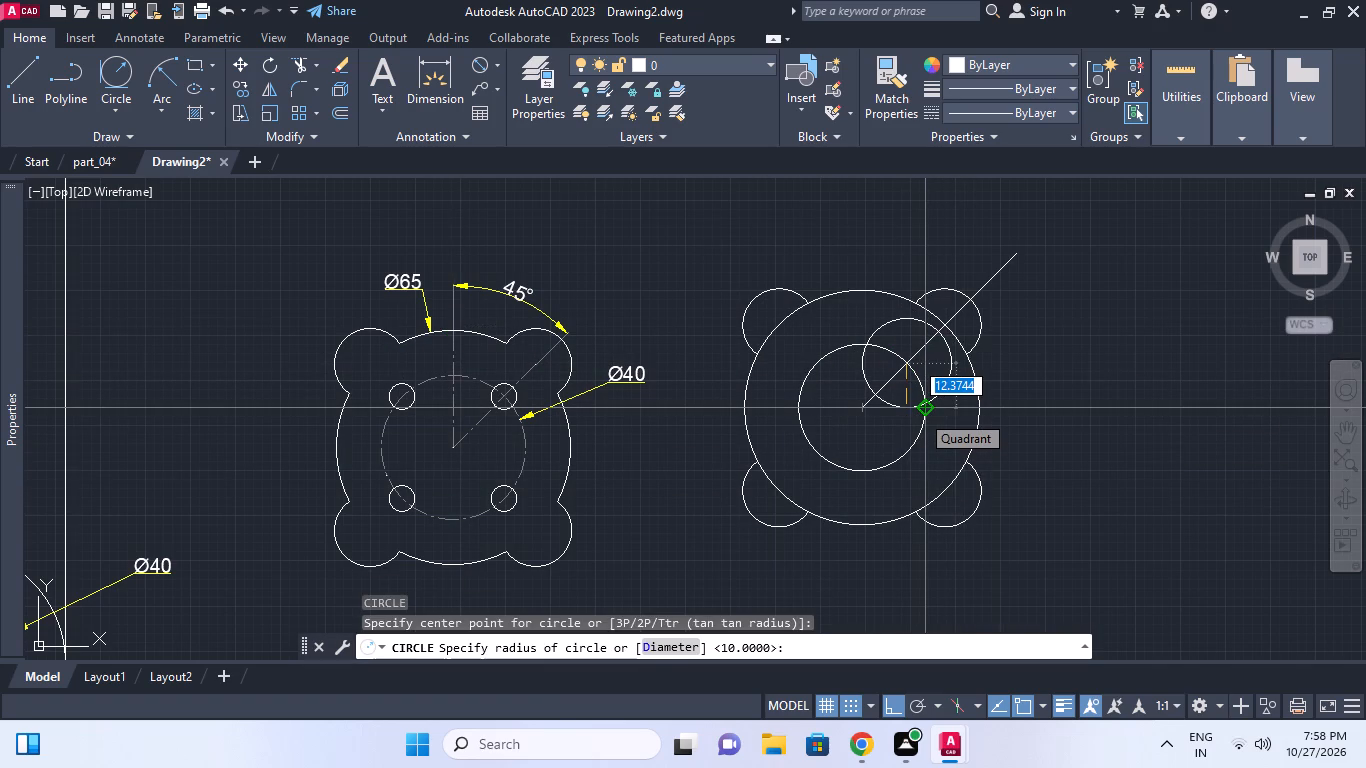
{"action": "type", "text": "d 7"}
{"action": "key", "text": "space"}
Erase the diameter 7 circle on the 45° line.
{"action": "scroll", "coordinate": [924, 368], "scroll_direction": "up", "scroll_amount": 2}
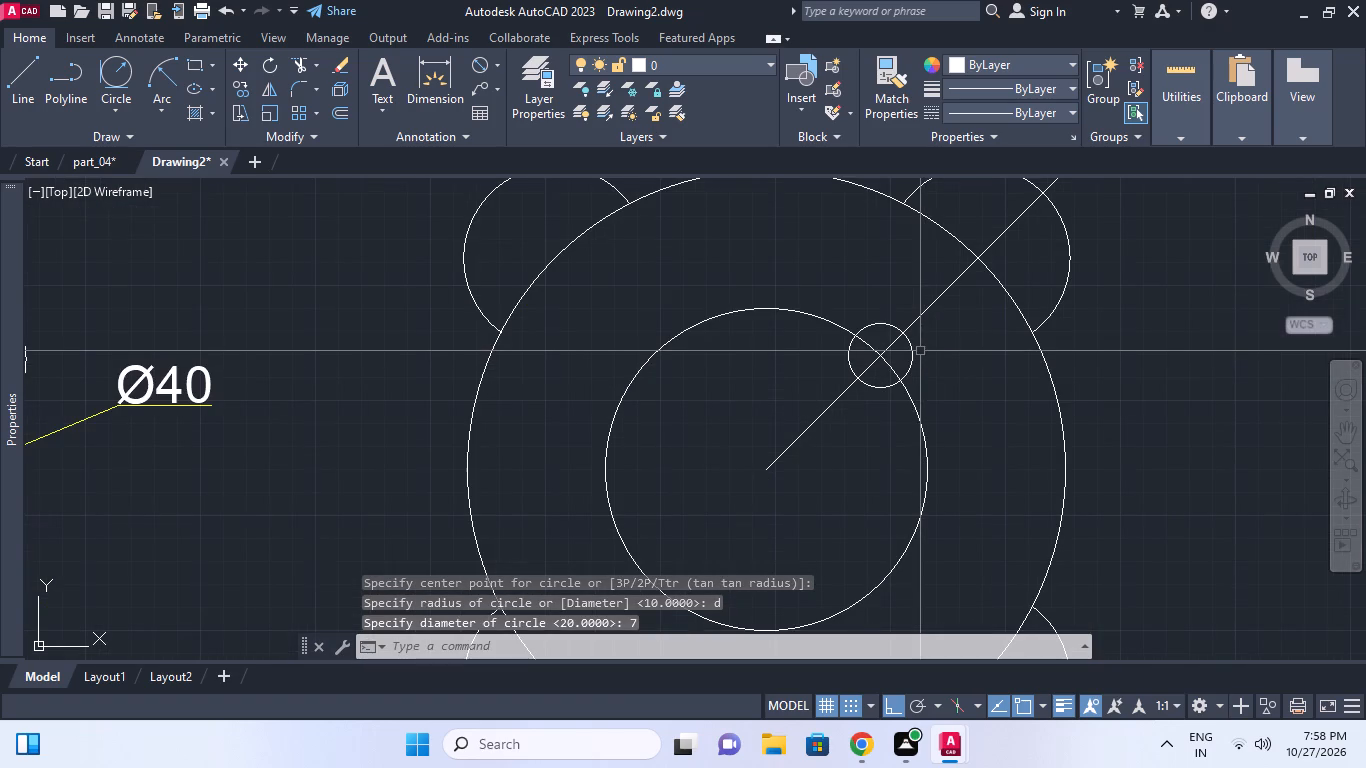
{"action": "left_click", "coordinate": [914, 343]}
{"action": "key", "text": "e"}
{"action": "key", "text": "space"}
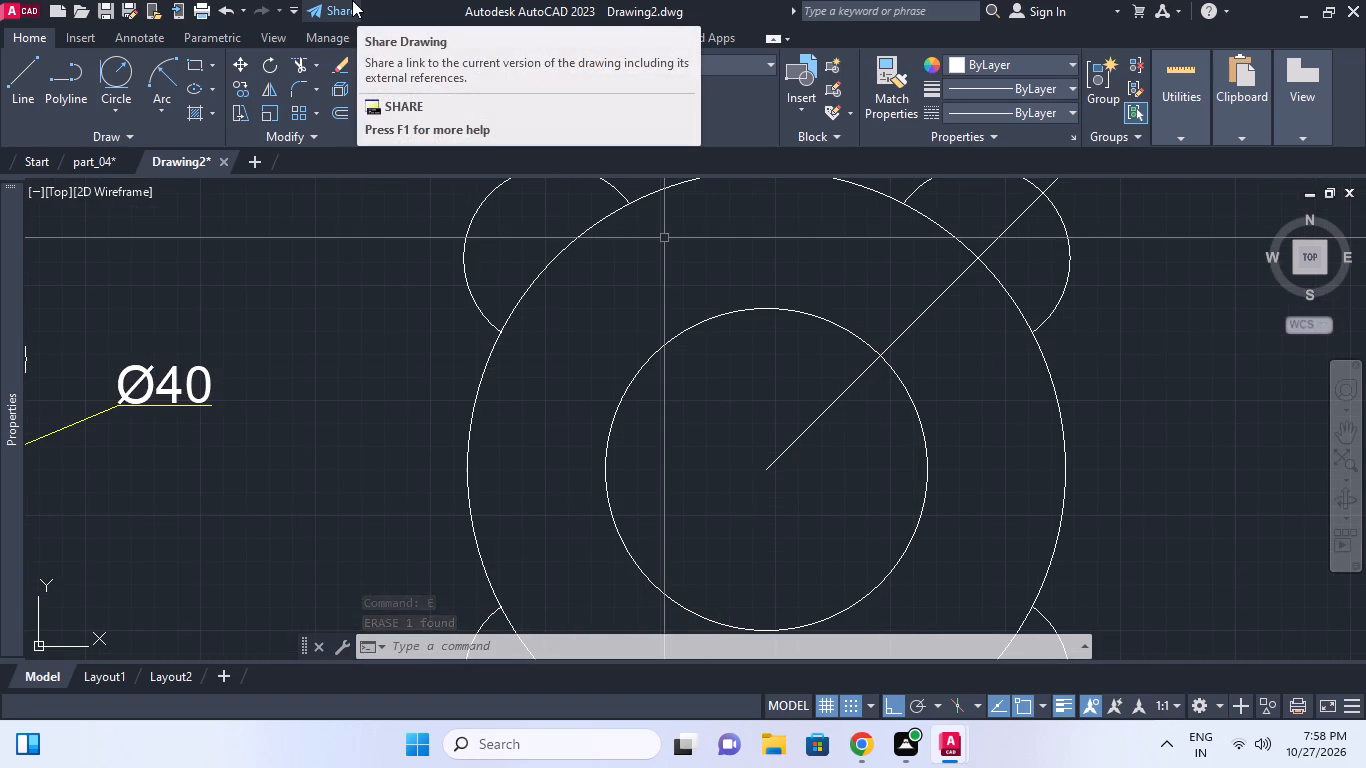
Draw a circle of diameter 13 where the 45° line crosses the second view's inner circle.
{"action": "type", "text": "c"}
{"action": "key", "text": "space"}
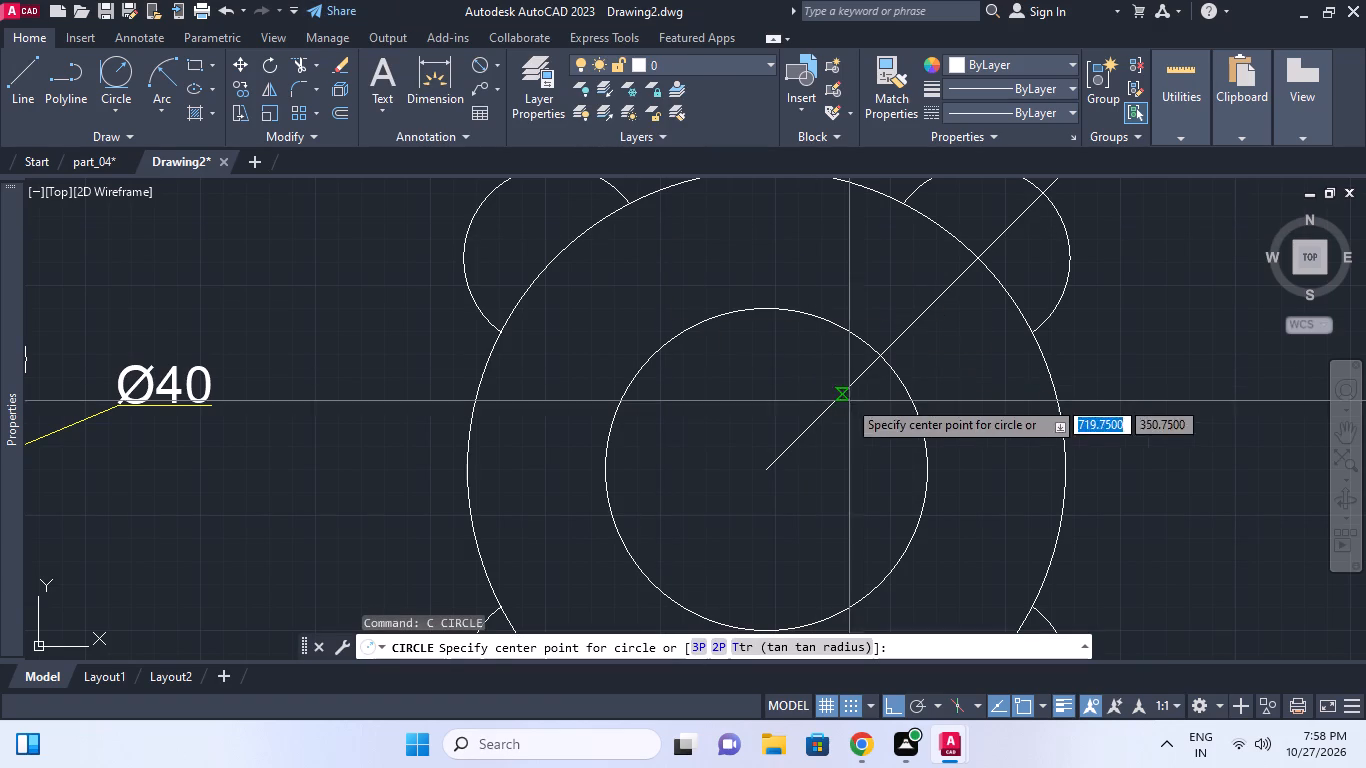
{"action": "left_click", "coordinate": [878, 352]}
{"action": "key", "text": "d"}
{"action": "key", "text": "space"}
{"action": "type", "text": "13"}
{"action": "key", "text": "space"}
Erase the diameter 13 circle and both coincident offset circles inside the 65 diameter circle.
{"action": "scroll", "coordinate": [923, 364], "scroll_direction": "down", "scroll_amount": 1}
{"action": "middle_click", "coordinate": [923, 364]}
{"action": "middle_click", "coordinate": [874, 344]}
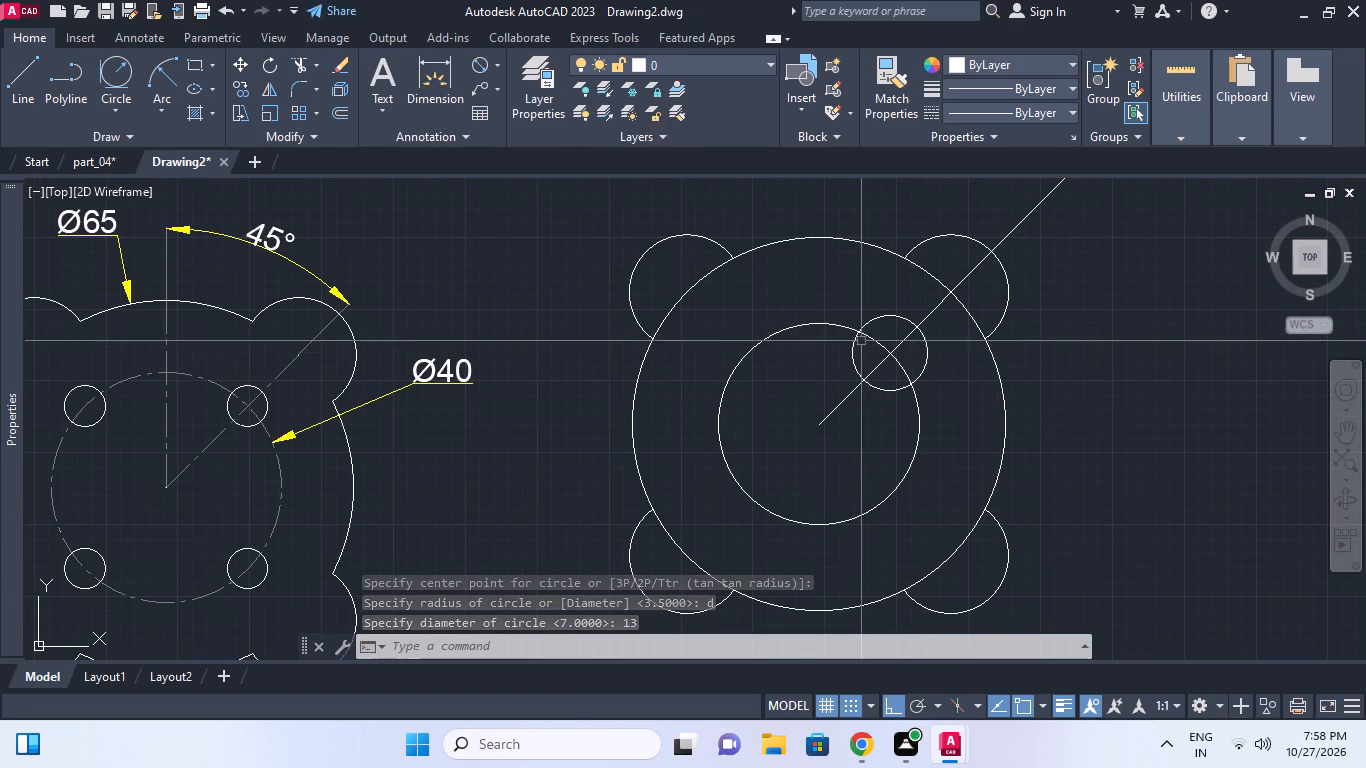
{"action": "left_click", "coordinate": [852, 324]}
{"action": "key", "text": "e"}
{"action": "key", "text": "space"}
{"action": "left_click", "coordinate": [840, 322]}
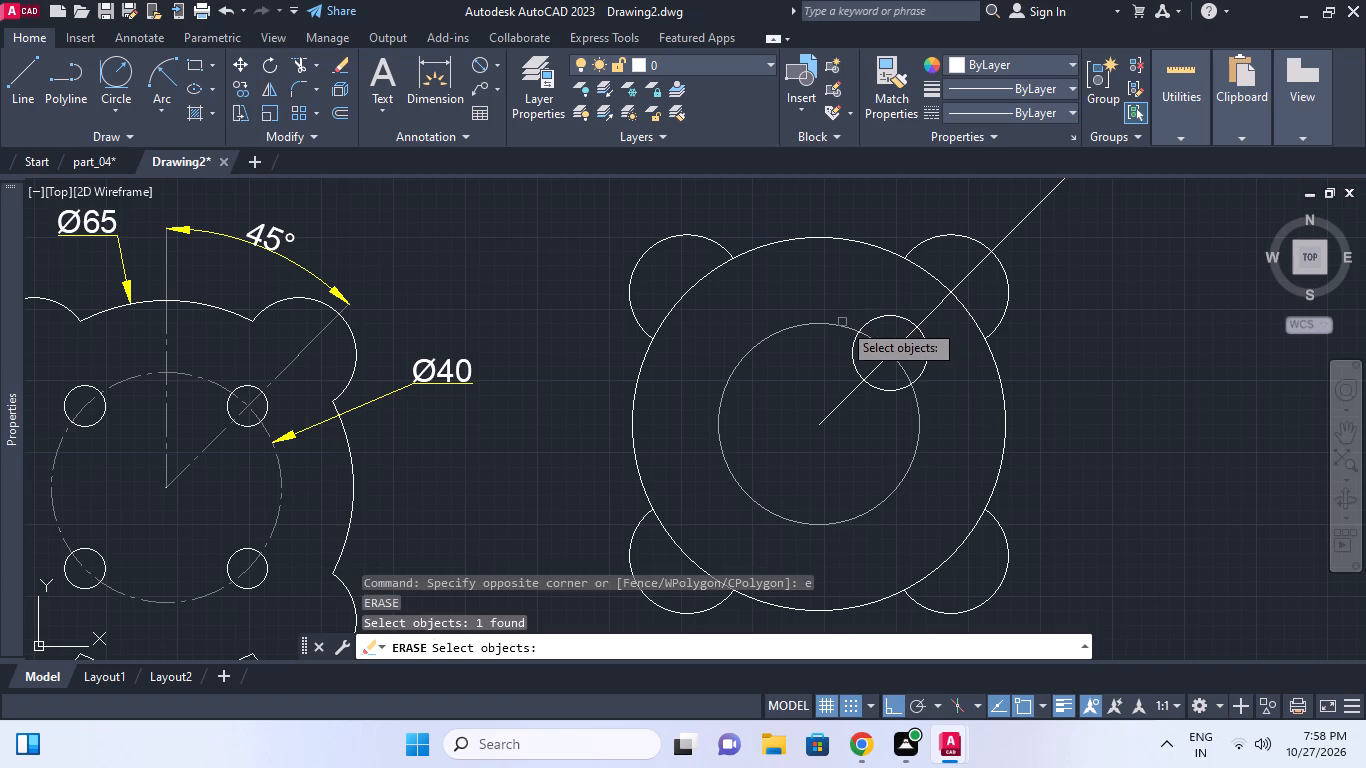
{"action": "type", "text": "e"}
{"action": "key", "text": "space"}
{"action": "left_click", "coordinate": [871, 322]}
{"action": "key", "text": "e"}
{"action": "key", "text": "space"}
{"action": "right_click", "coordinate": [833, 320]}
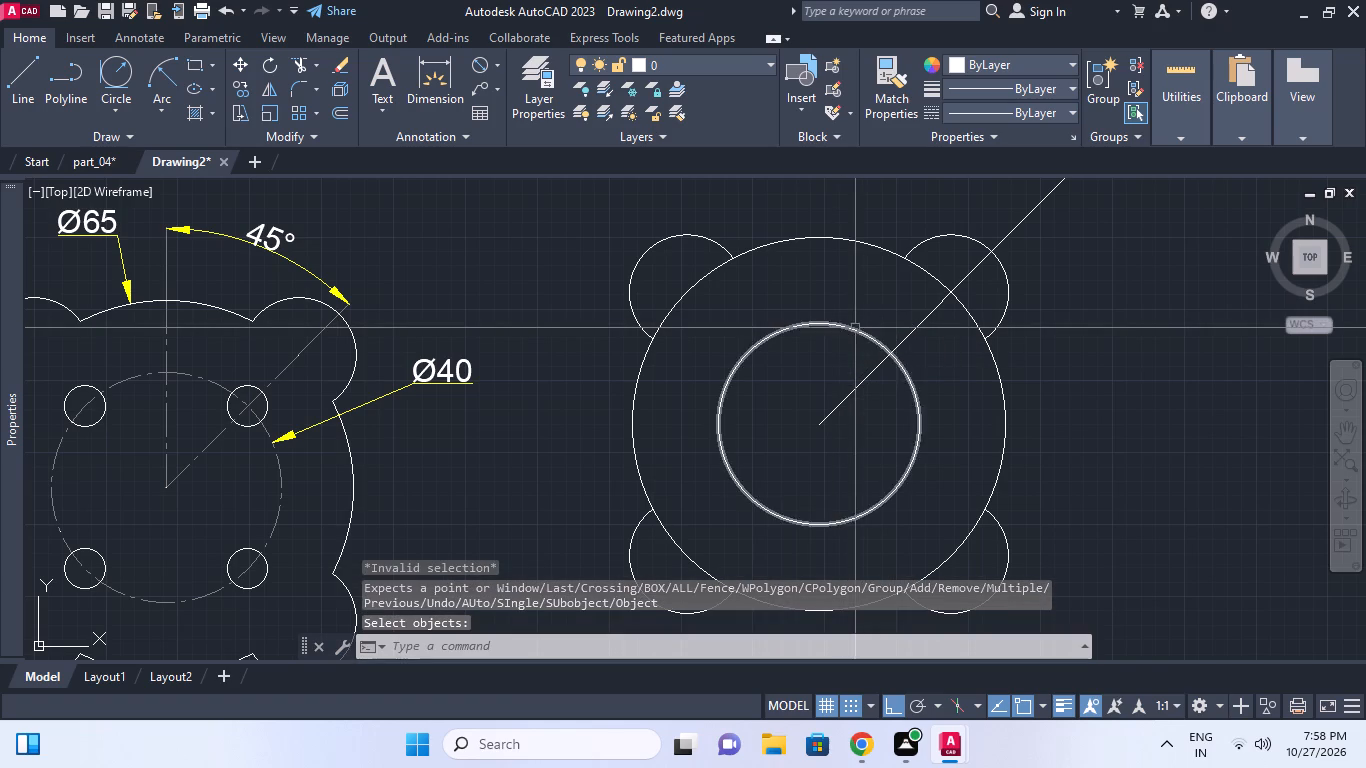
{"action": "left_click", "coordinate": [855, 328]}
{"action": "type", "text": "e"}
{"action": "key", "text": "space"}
Draw a circle of diameter 40 concentric with the second view's 65 diameter circle.
{"action": "middle_click_drag", "start_coordinate": [854, 327], "coordinate": [851, 287]}
{"action": "scroll", "coordinate": [848, 327], "scroll_direction": "down", "scroll_amount": 1}
{"action": "key", "text": "Escape"}
{"action": "key", "text": "c"}
{"action": "key", "text": "space"}
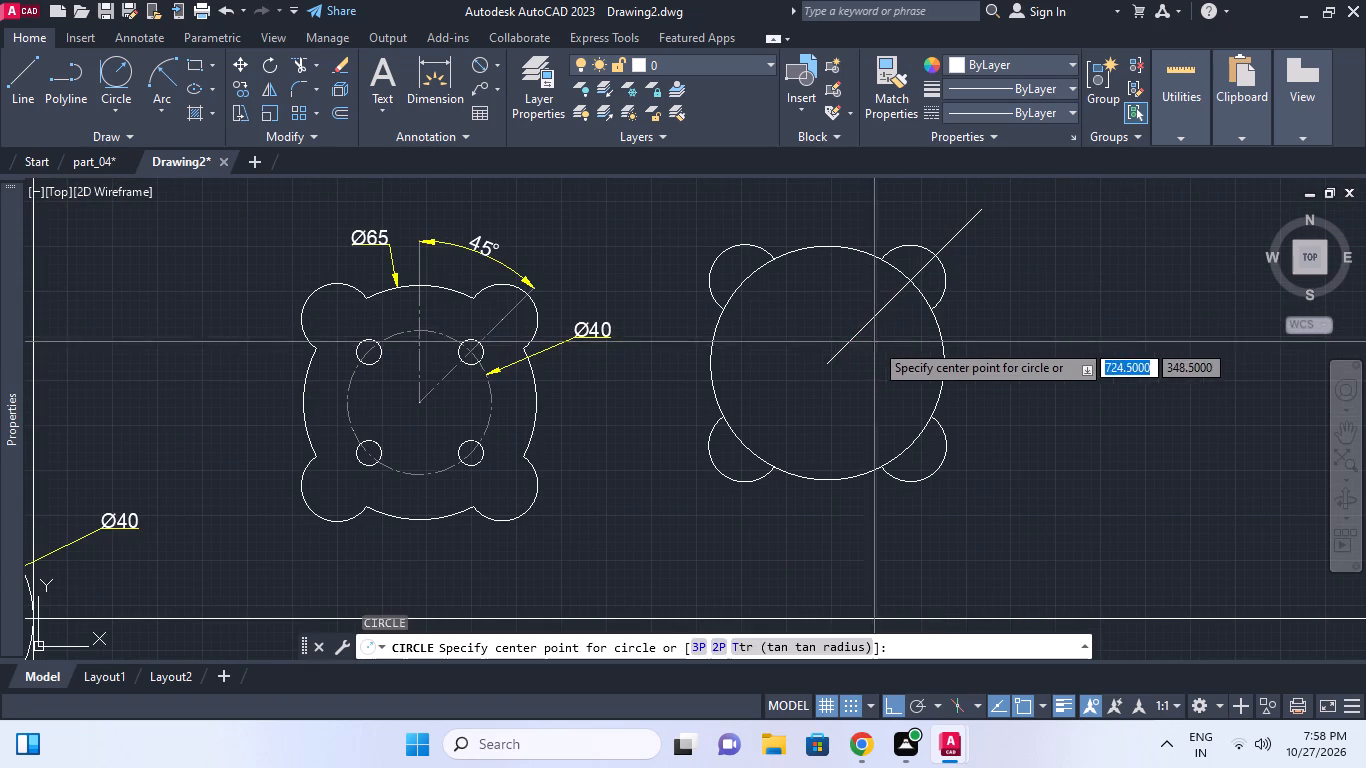
{"action": "type", "text": "cen"}
{"action": "key", "text": "space"}
{"action": "left_click", "coordinate": [938, 346]}
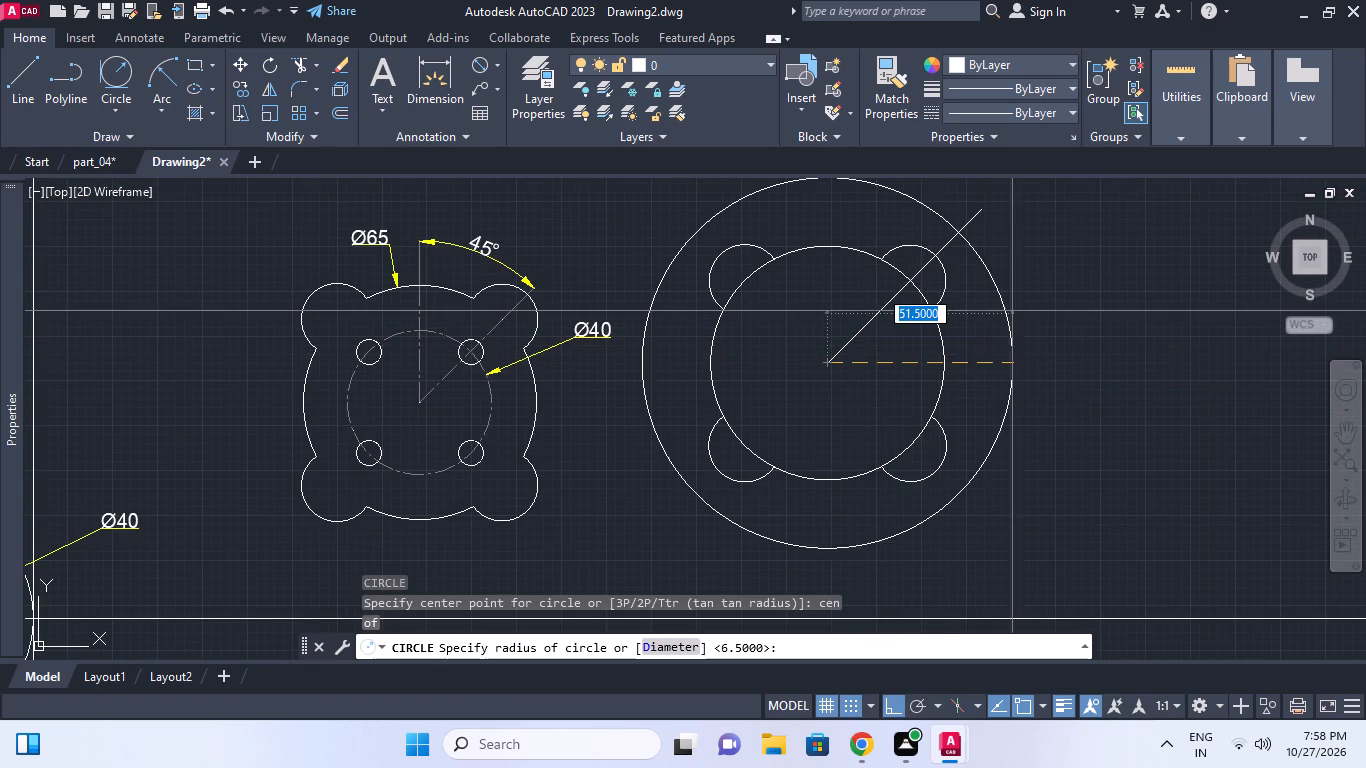
{"action": "type", "text": "d"}
{"action": "key", "text": "space"}
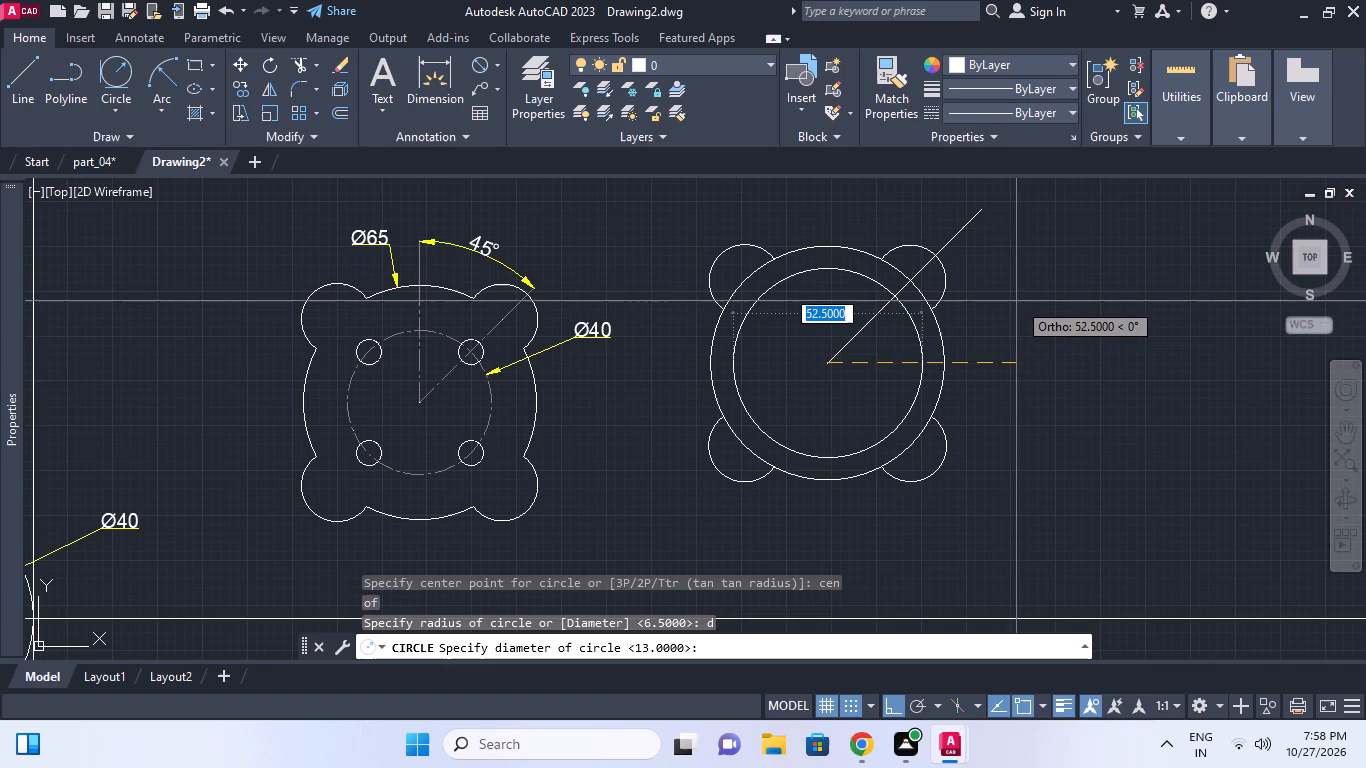
{"action": "type", "text": "40"}
{"action": "key", "text": "Return"}
{"action": "left_click", "coordinate": [900, 339]}
{"action": "middle_click_drag", "start_coordinate": [915, 339], "coordinate": [901, 319]}
{"action": "key", "text": "Escape"}
Add a leader to the bottom of the second view's 40 diameter circle with the two-line text "inside hole" and "Ø14".
{"action": "middle_click_drag", "start_coordinate": [853, 398], "coordinate": [852, 398]}
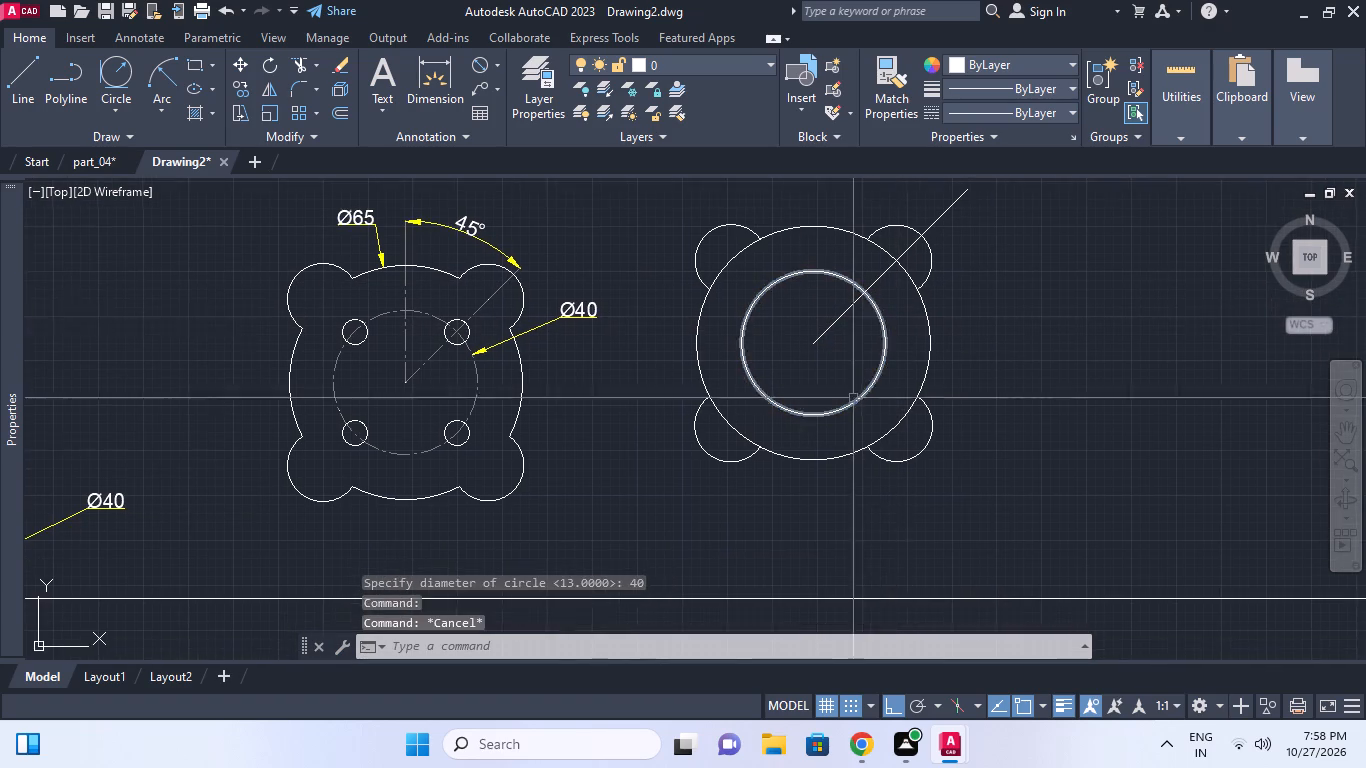
{"action": "middle_click_drag", "start_coordinate": [852, 398], "coordinate": [845, 379]}
{"action": "key", "text": "q"}
{"action": "key", "text": "l"}
{"action": "key", "text": "space"}
{"action": "left_click", "coordinate": [827, 386]}
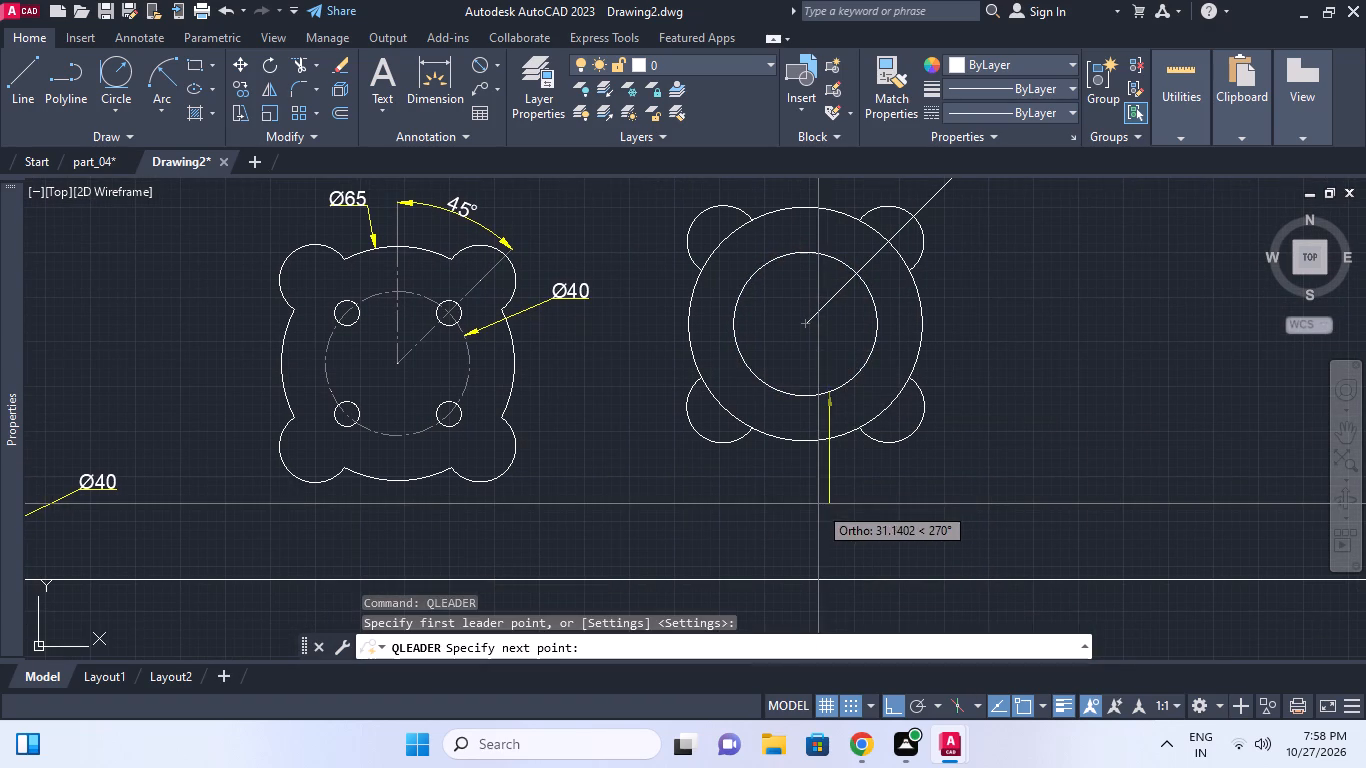
{"action": "left_click", "coordinate": [823, 490]}
{"action": "left_click", "coordinate": [874, 496]}
{"action": "key", "text": "Return"}
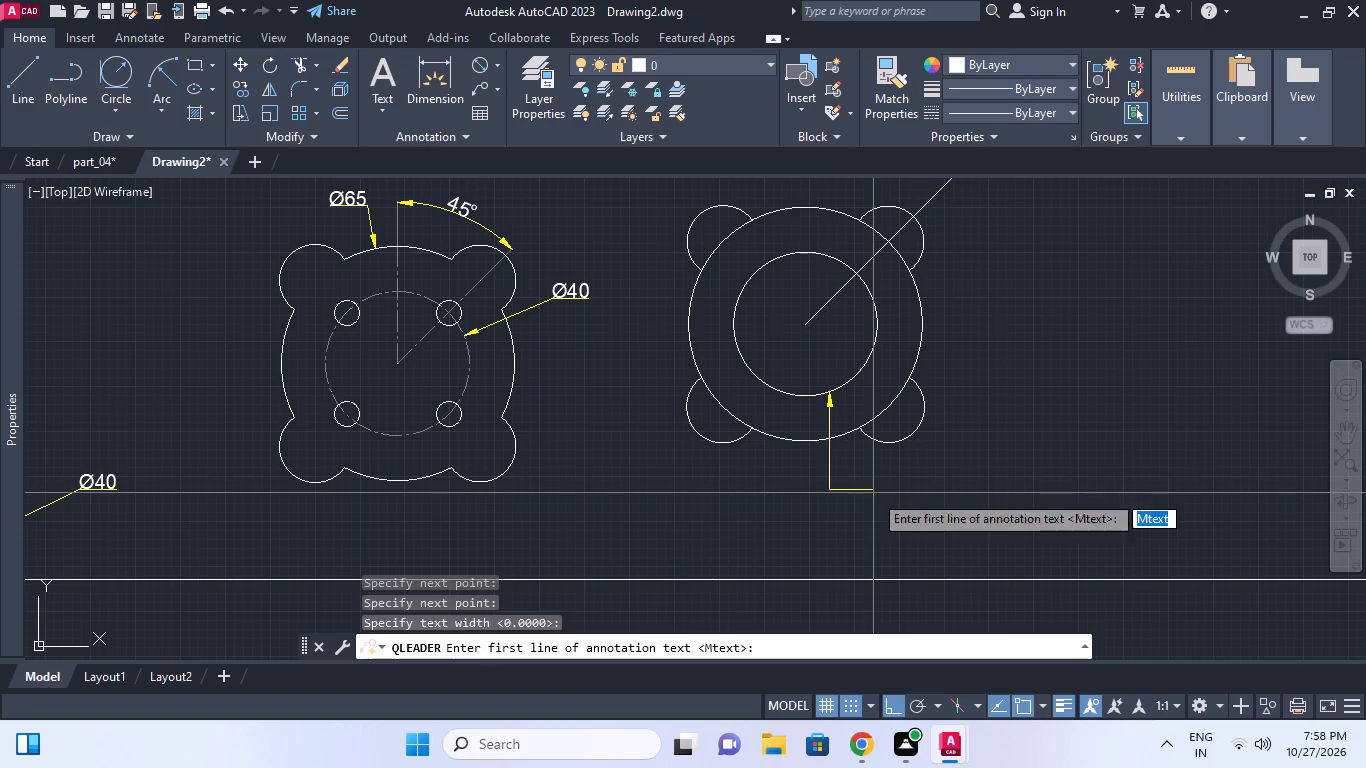
{"action": "key", "text": "Return"}
{"action": "type", "text": "isni"}
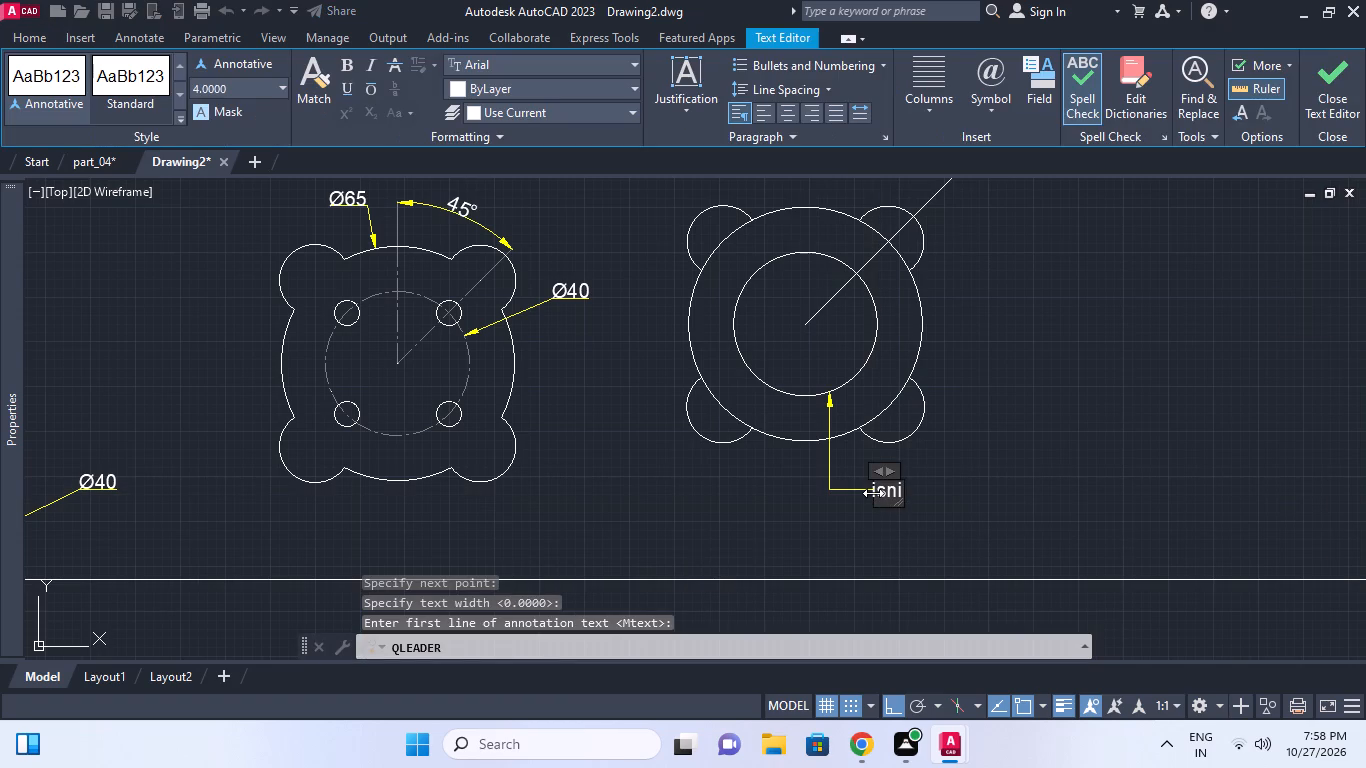
{"action": "type", "text": "=="}
{"action": "key", "text": "BackSpace"}
{"action": "key", "text": "BackSpace"}
{"action": "key", "text": "BackSpace"}
{"action": "key", "text": "BackSpace"}
{"action": "key", "text": "BackSpace"}
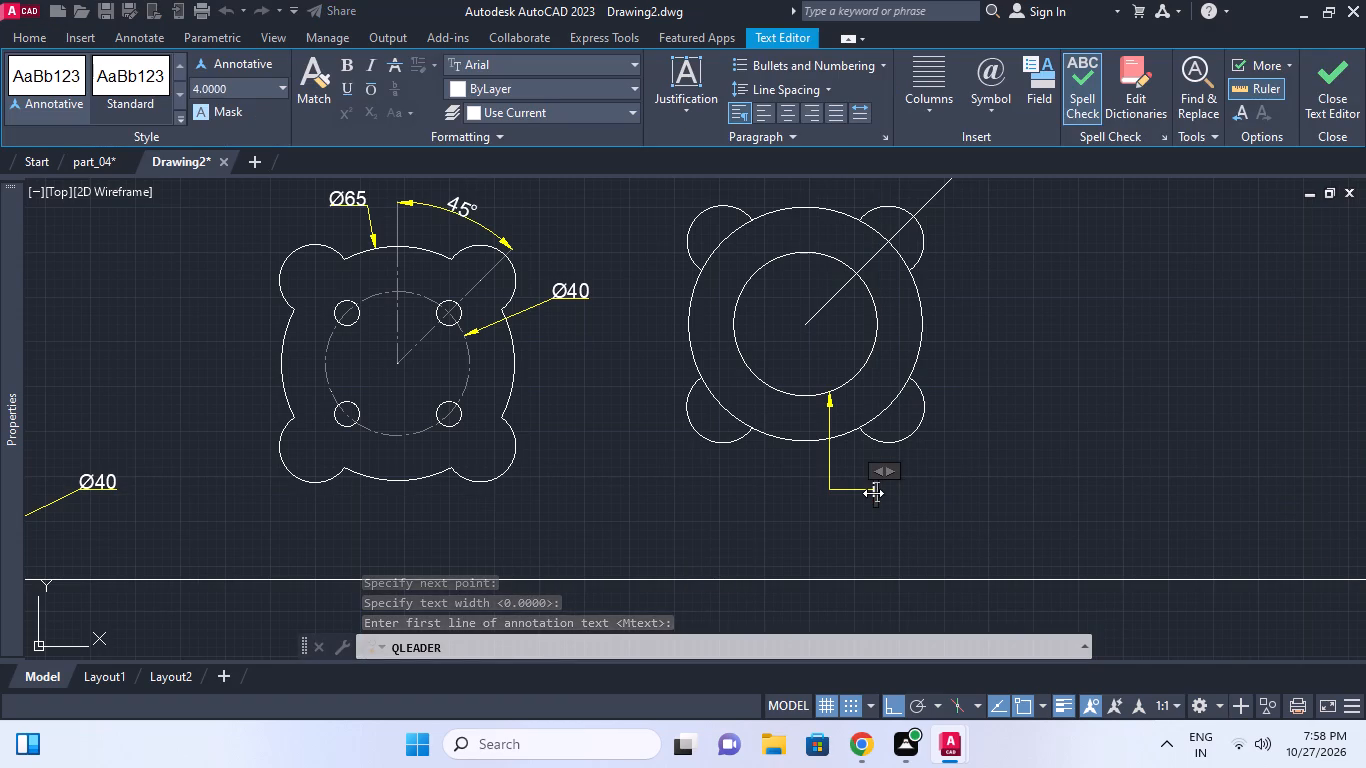
{"action": "type", "text": "nside"}
{"action": "key", "text": "space"}
{"action": "type", "text": "hole'"}
{"action": "key", "text": "BackSpace"}
{"action": "key", "text": "Return"}
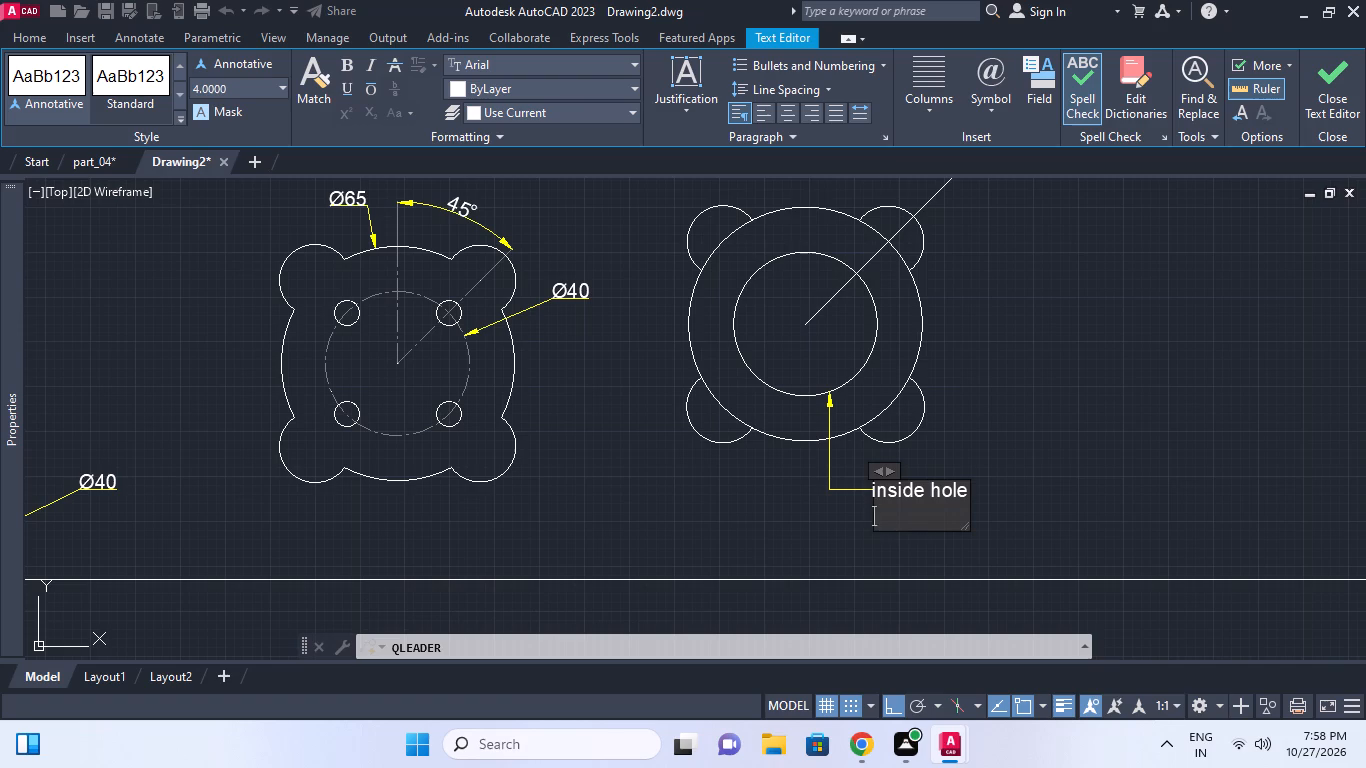
{"action": "type", "text": "%%C14"}
{"action": "left_click", "coordinate": [1110, 436]}
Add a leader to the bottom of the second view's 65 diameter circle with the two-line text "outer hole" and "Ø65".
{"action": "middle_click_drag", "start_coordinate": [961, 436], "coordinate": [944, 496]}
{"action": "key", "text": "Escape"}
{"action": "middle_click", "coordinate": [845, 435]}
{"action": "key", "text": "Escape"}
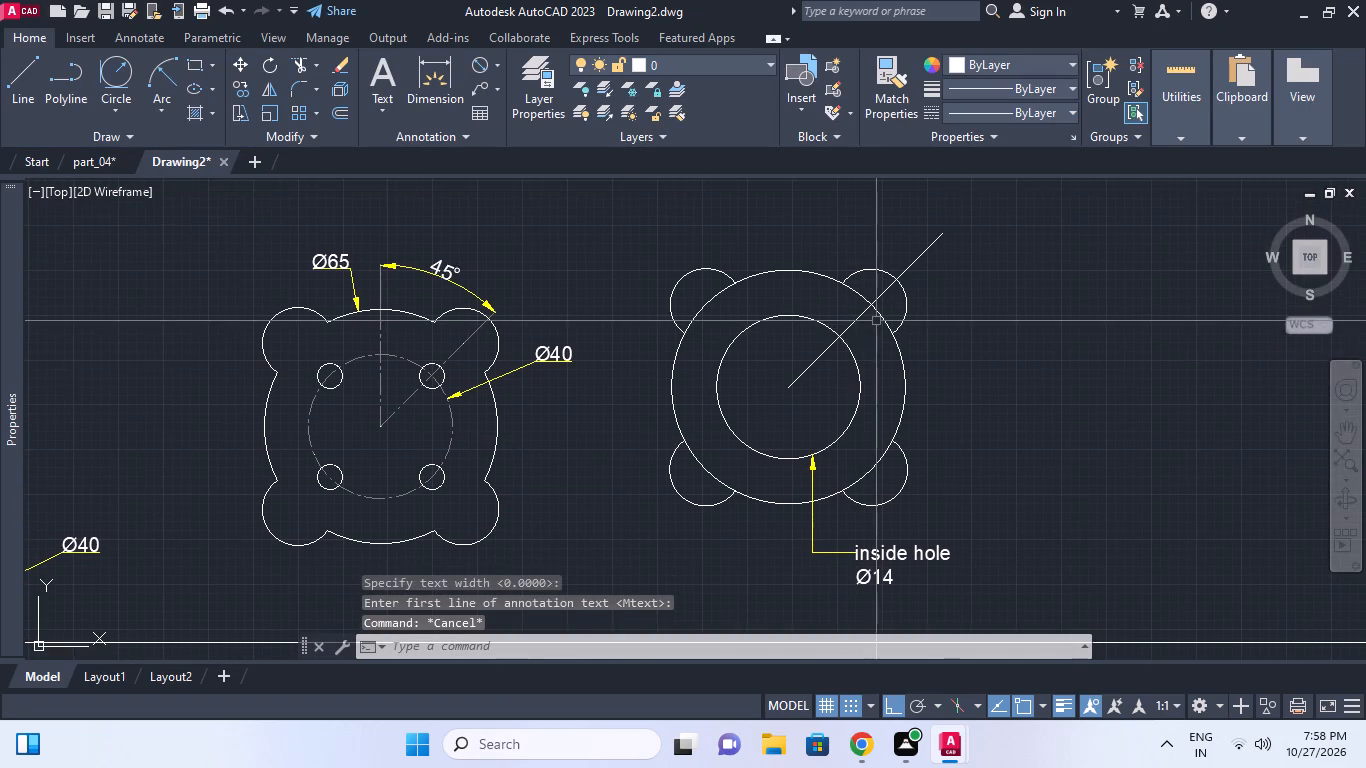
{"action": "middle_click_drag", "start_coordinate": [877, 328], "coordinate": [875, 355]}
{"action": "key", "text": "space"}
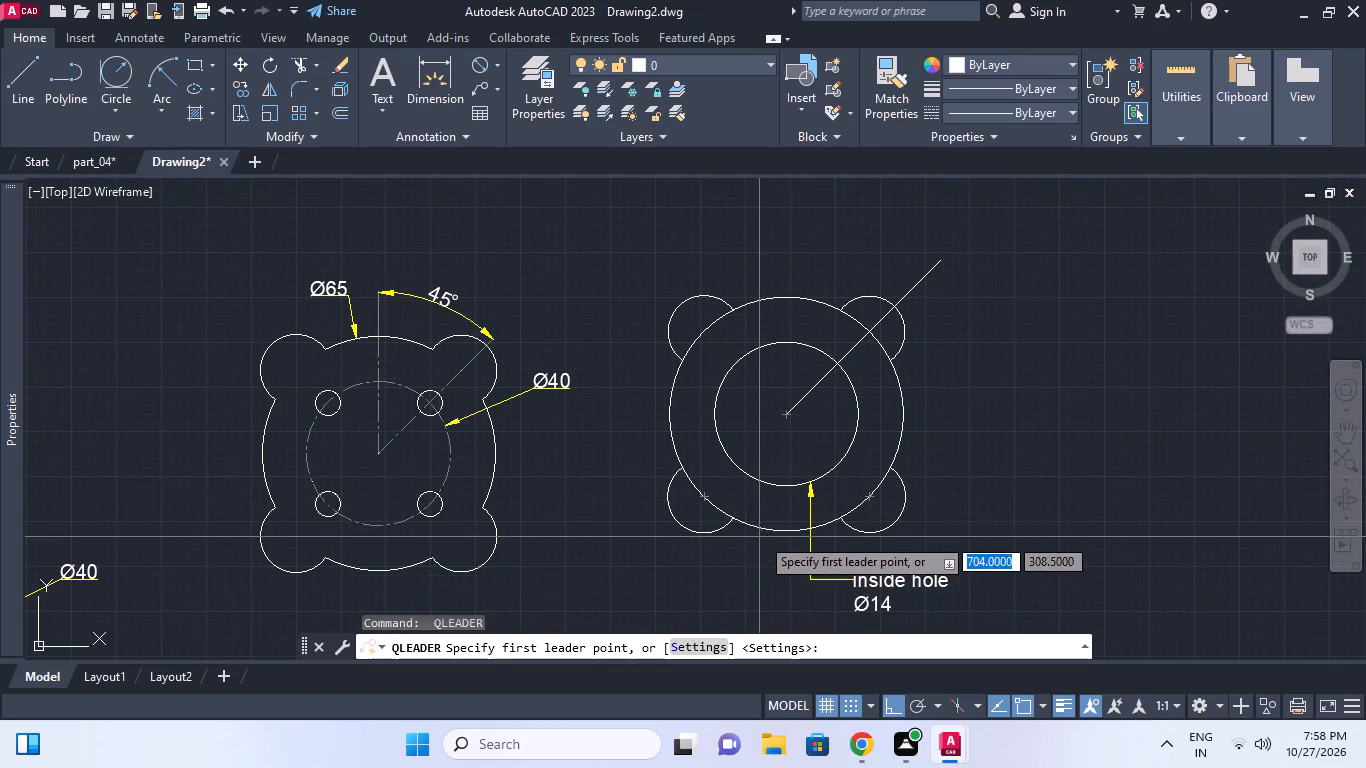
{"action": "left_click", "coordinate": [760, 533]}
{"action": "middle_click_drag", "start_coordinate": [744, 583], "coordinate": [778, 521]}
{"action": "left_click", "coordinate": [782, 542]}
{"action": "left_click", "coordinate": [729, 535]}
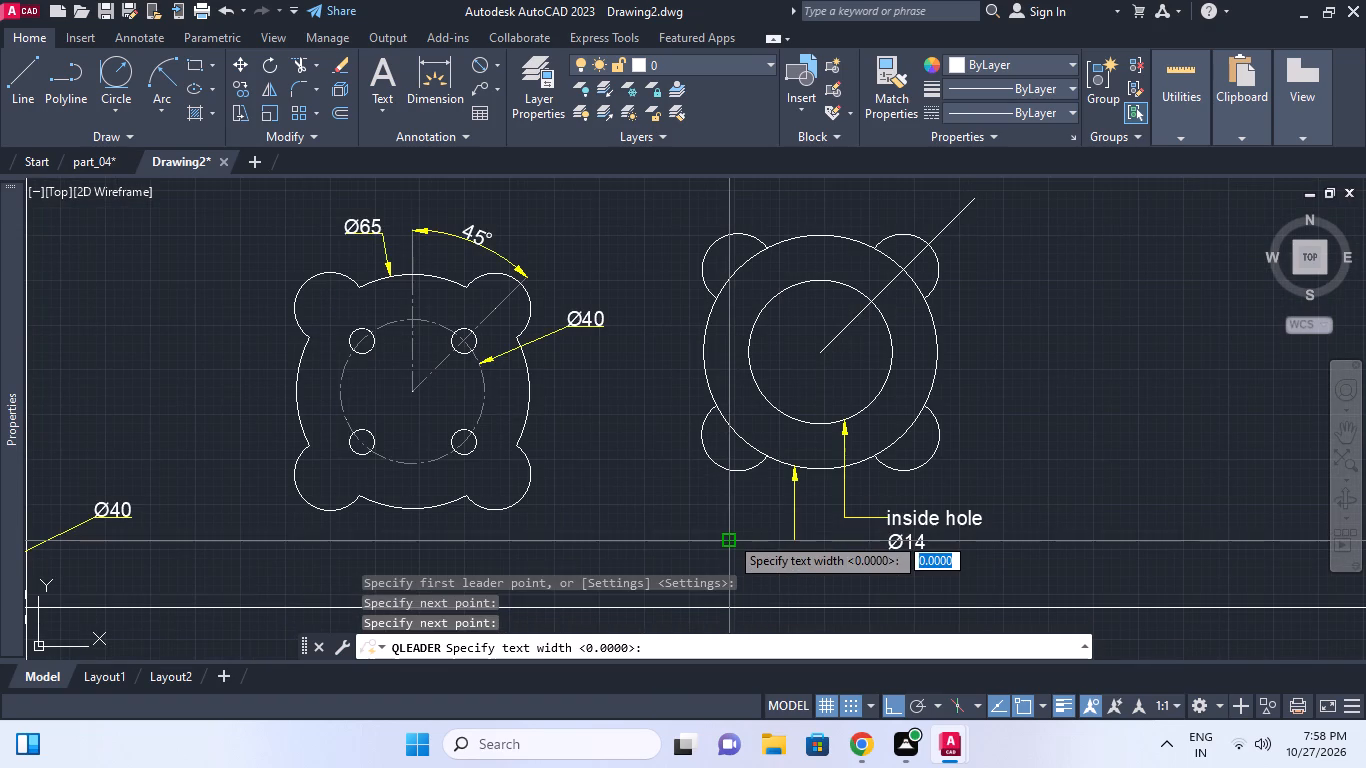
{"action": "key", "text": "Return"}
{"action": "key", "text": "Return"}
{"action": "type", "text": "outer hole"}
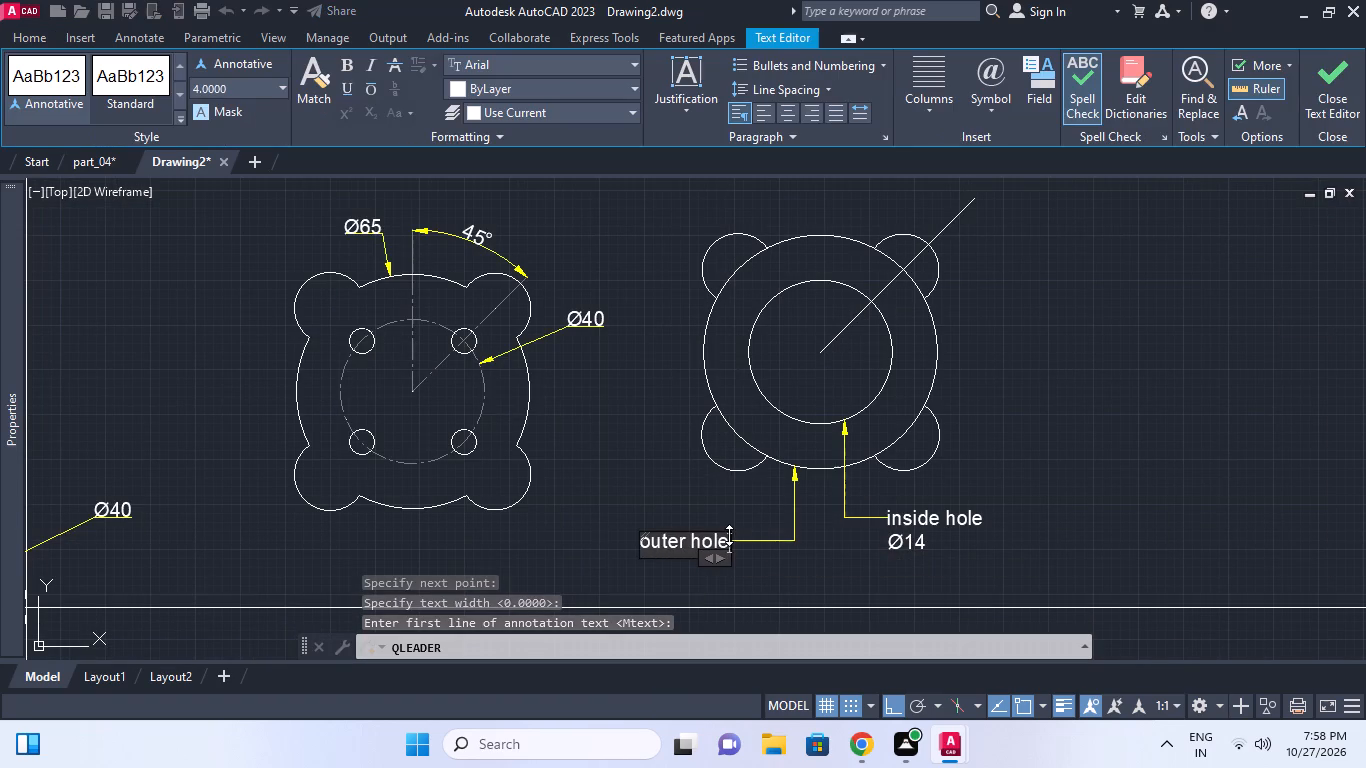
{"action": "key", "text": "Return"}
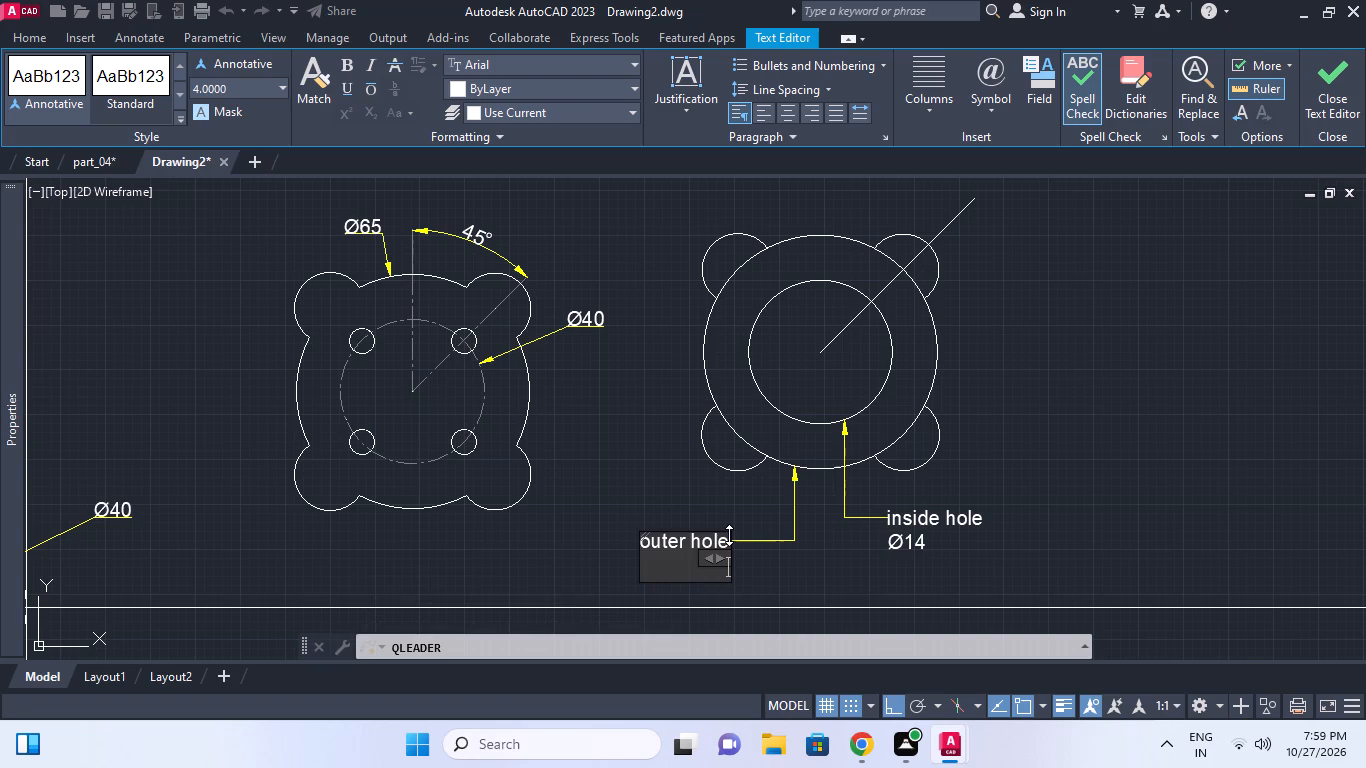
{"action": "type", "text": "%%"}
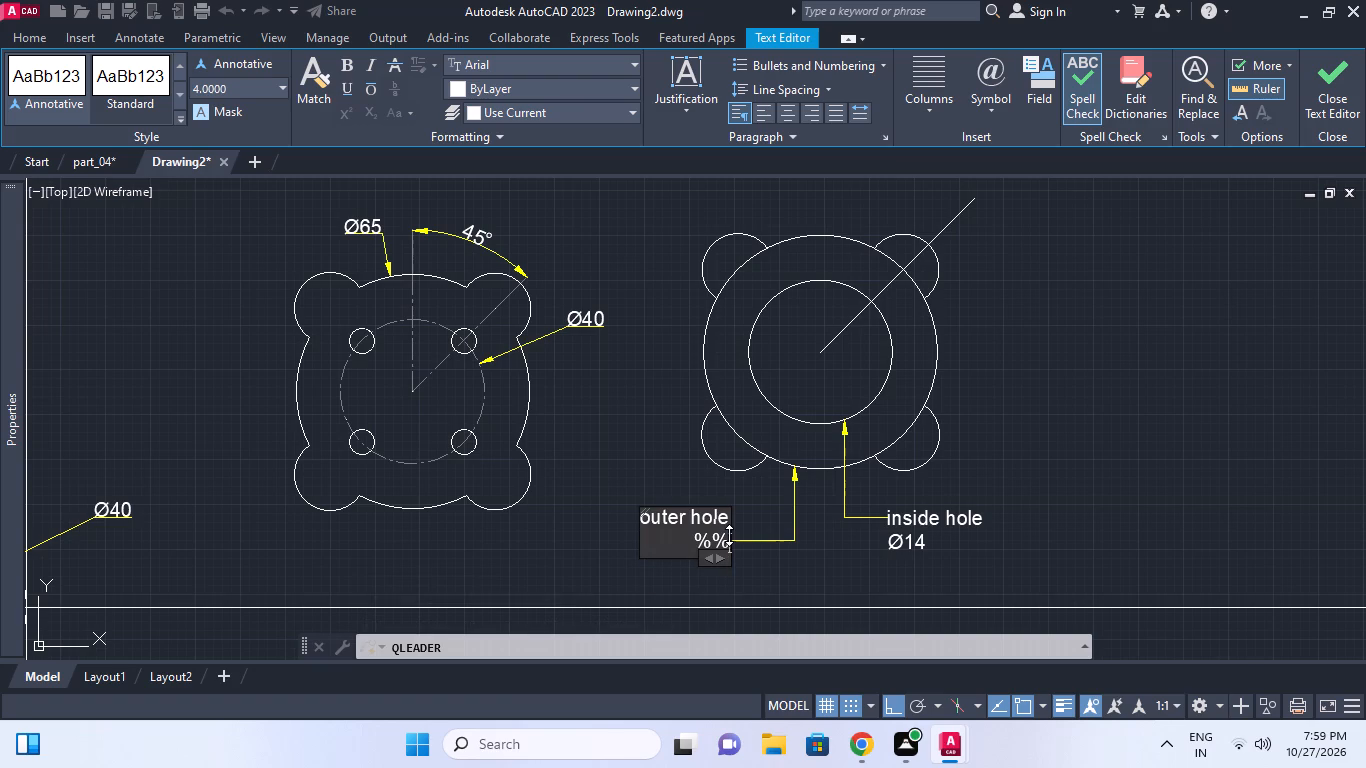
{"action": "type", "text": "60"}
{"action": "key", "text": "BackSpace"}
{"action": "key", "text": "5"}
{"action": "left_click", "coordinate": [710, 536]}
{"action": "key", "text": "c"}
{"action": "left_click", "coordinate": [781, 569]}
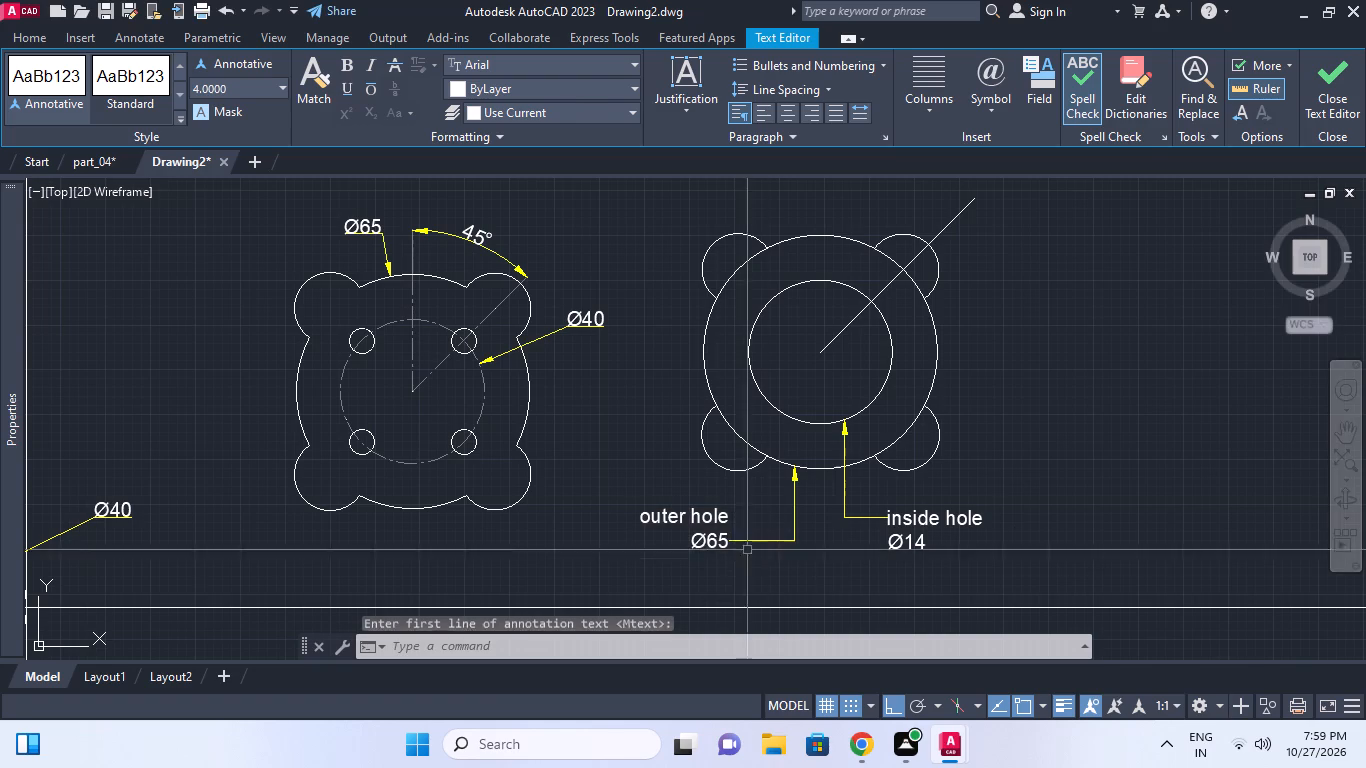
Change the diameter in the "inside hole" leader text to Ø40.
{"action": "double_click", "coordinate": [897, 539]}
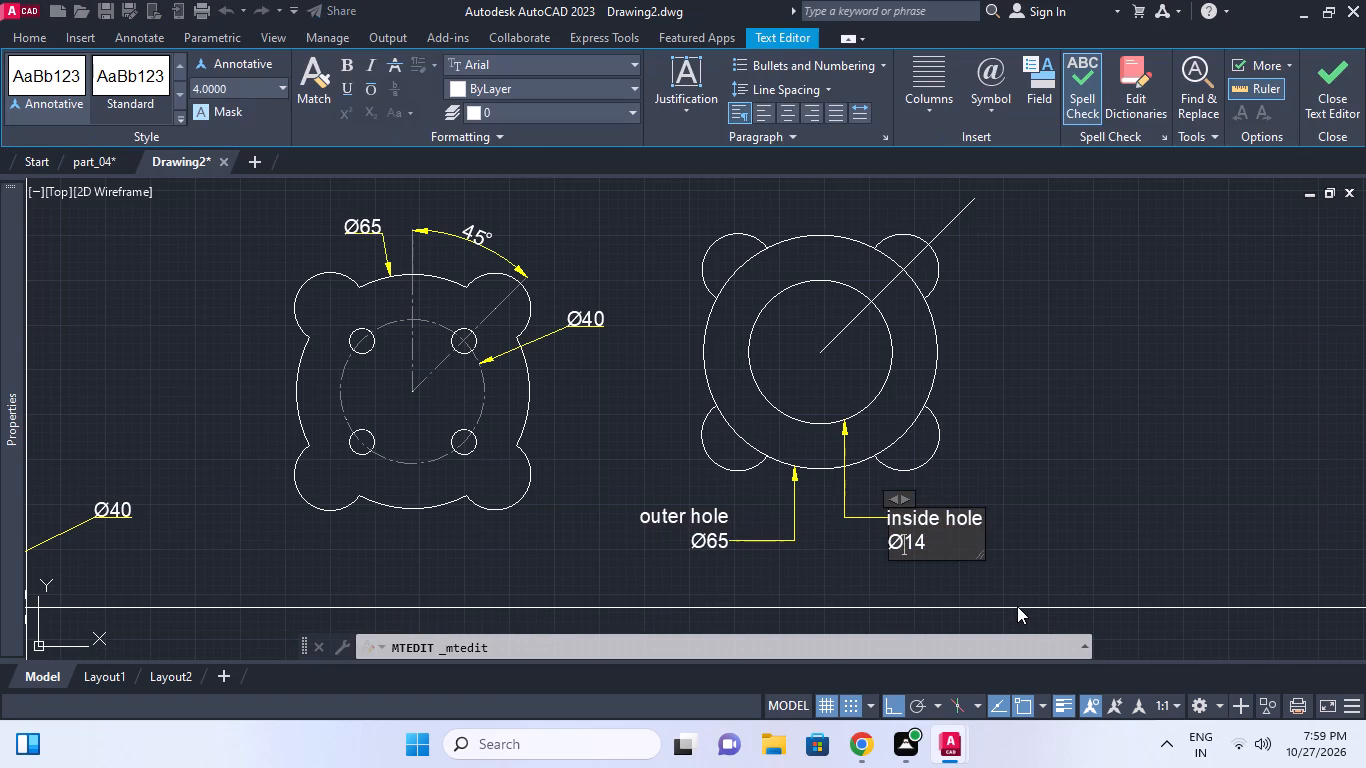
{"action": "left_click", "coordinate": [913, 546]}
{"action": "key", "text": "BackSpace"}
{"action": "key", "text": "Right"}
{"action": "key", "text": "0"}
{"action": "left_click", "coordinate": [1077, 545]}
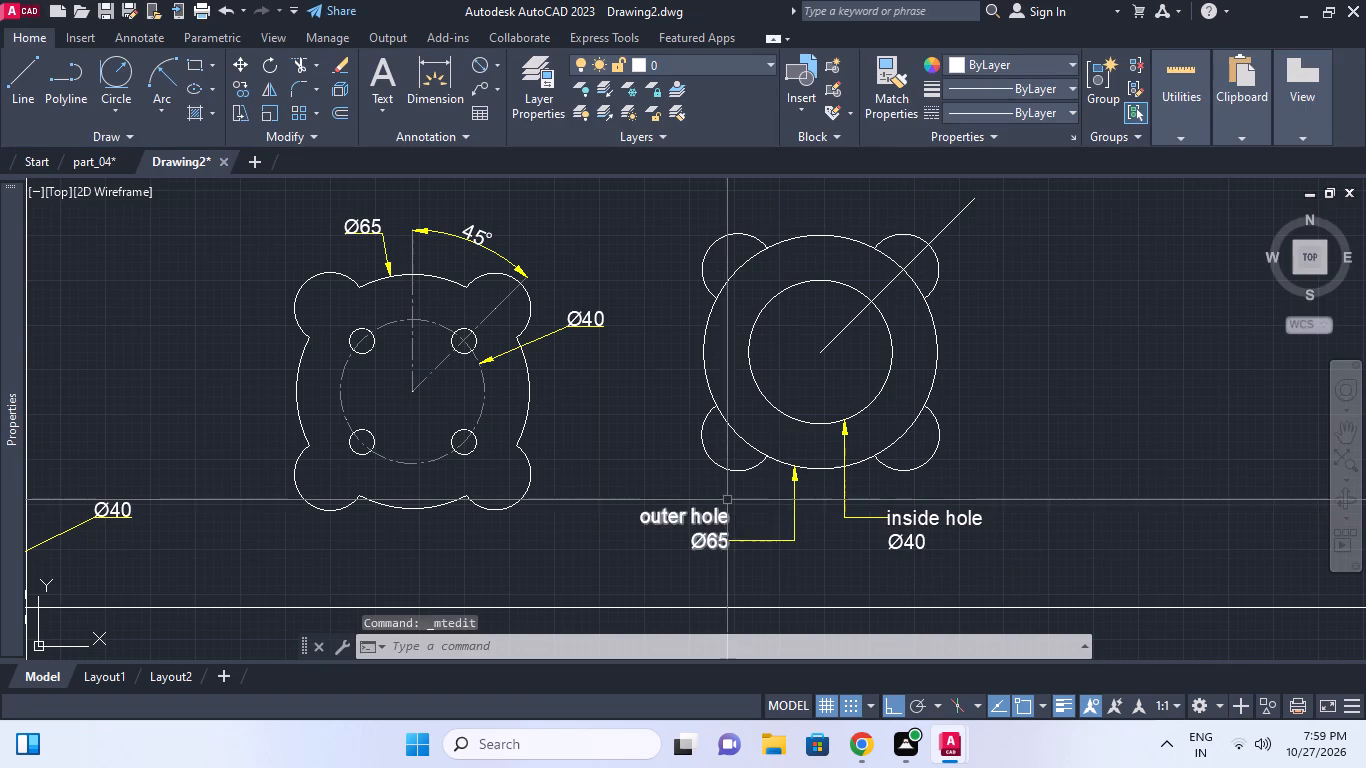
Check the diameters of the second view's outer and inner circles.
{"action": "type", "text": "ddi"}
{"action": "key", "text": "space"}
{"action": "left_click", "coordinate": [816, 474]}
{"action": "left_click", "coordinate": [819, 469]}
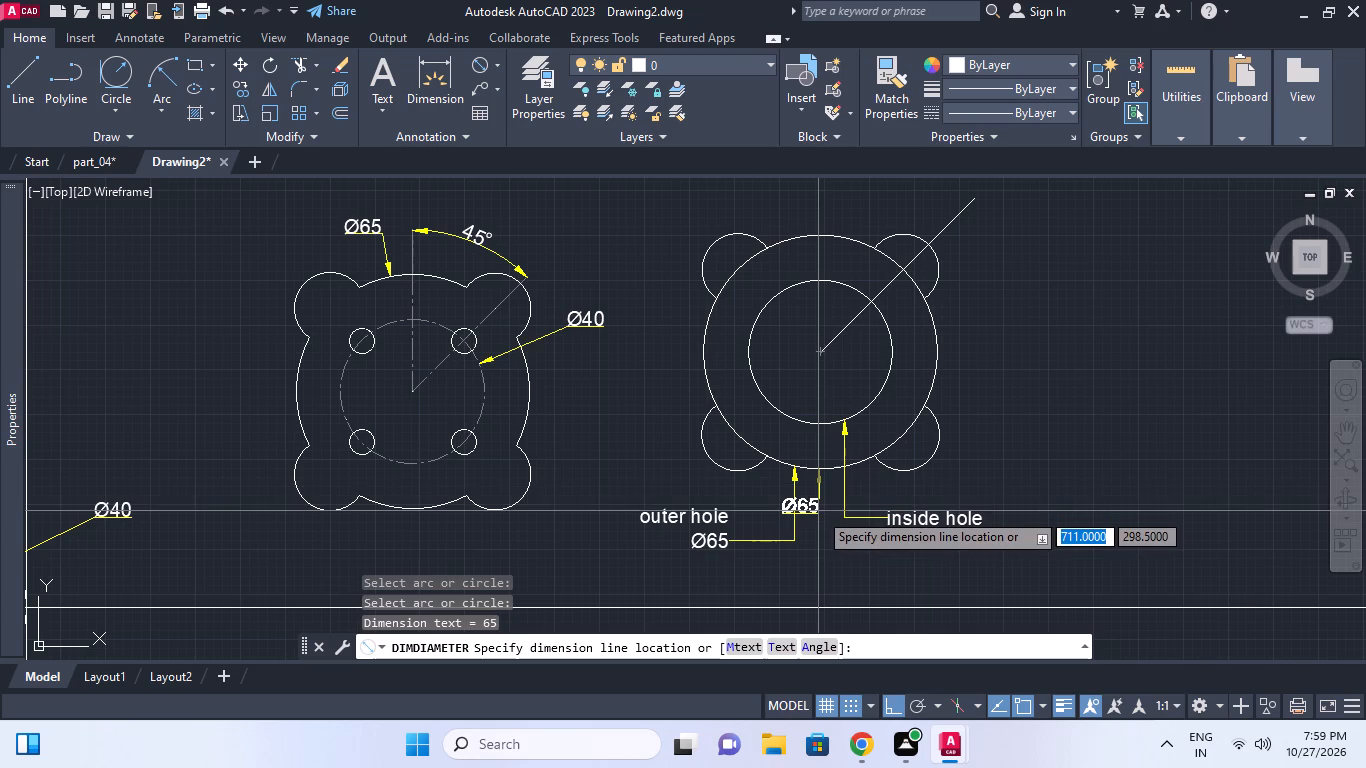
{"action": "key", "text": "Escape"}
{"action": "key", "text": "space"}
{"action": "key", "text": "space"}
{"action": "key", "text": "space"}
{"action": "left_click", "coordinate": [866, 407]}
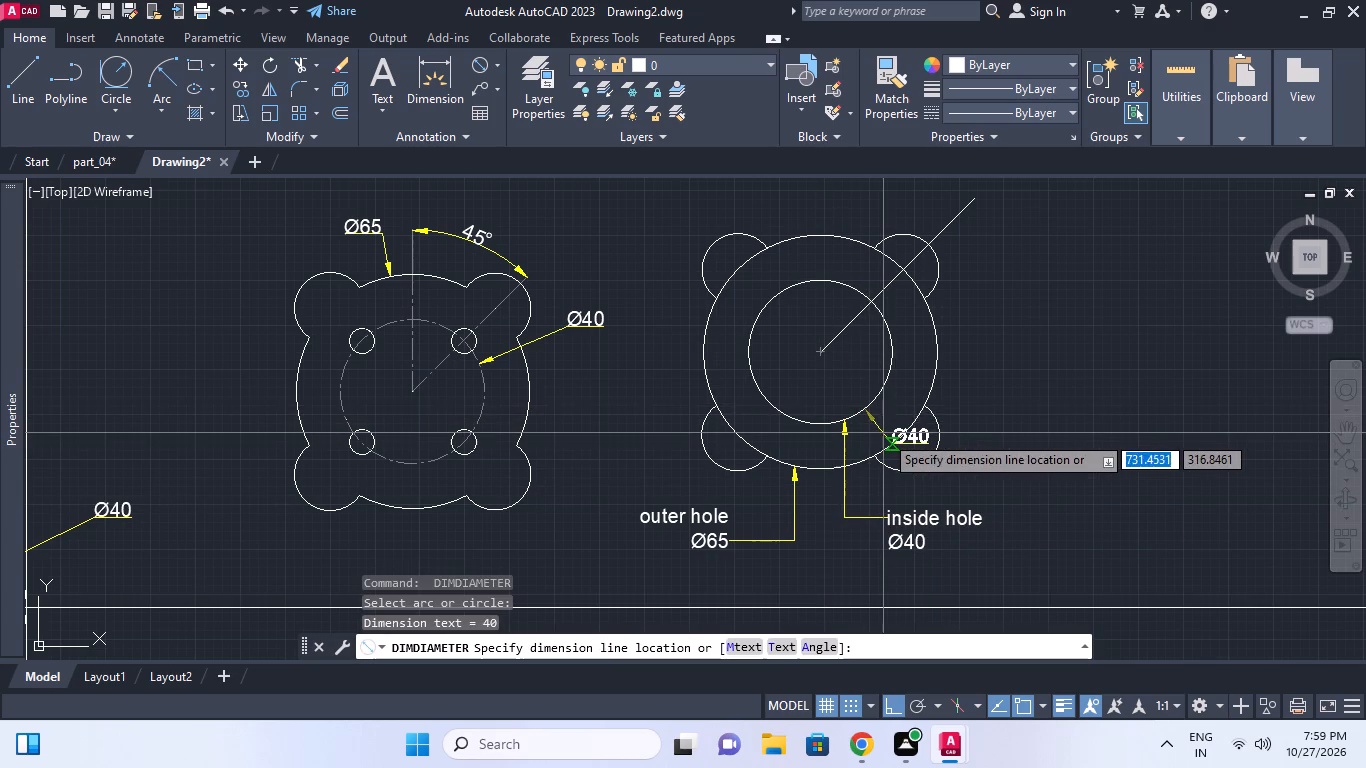
{"action": "key", "text": "Escape"}
{"action": "middle_click_drag", "start_coordinate": [924, 356], "coordinate": [913, 372]}
{"action": "key", "text": "Escape"}
{"action": "middle_click", "coordinate": [897, 290]}
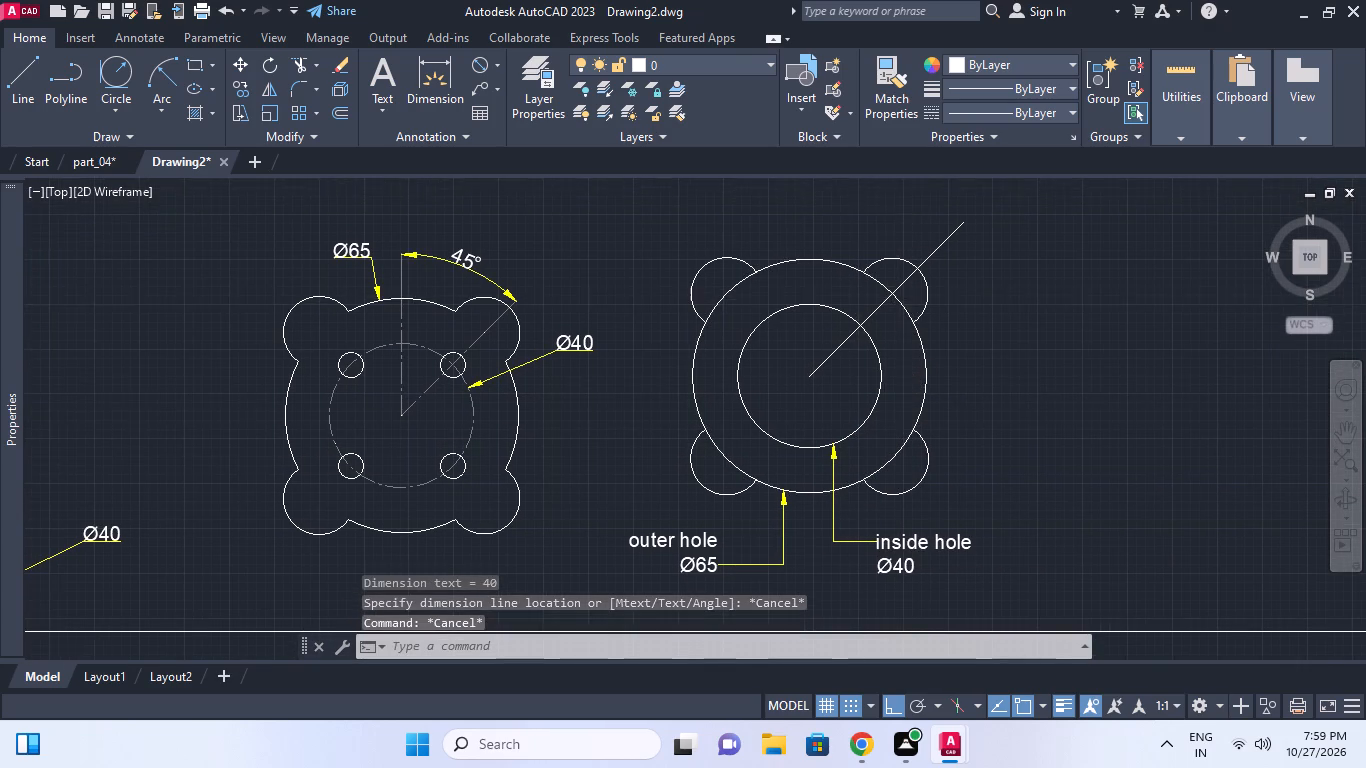
Measure the radial gap between the top quadrants of the second view's inner and outer circles.
{"action": "scroll", "coordinate": [848, 300], "scroll_direction": "up", "scroll_amount": 1}
{"action": "middle_click_drag", "start_coordinate": [848, 300], "coordinate": [847, 312]}
{"action": "key", "text": "Escape"}
{"action": "type", "text": "di"}
{"action": "key", "text": "space"}
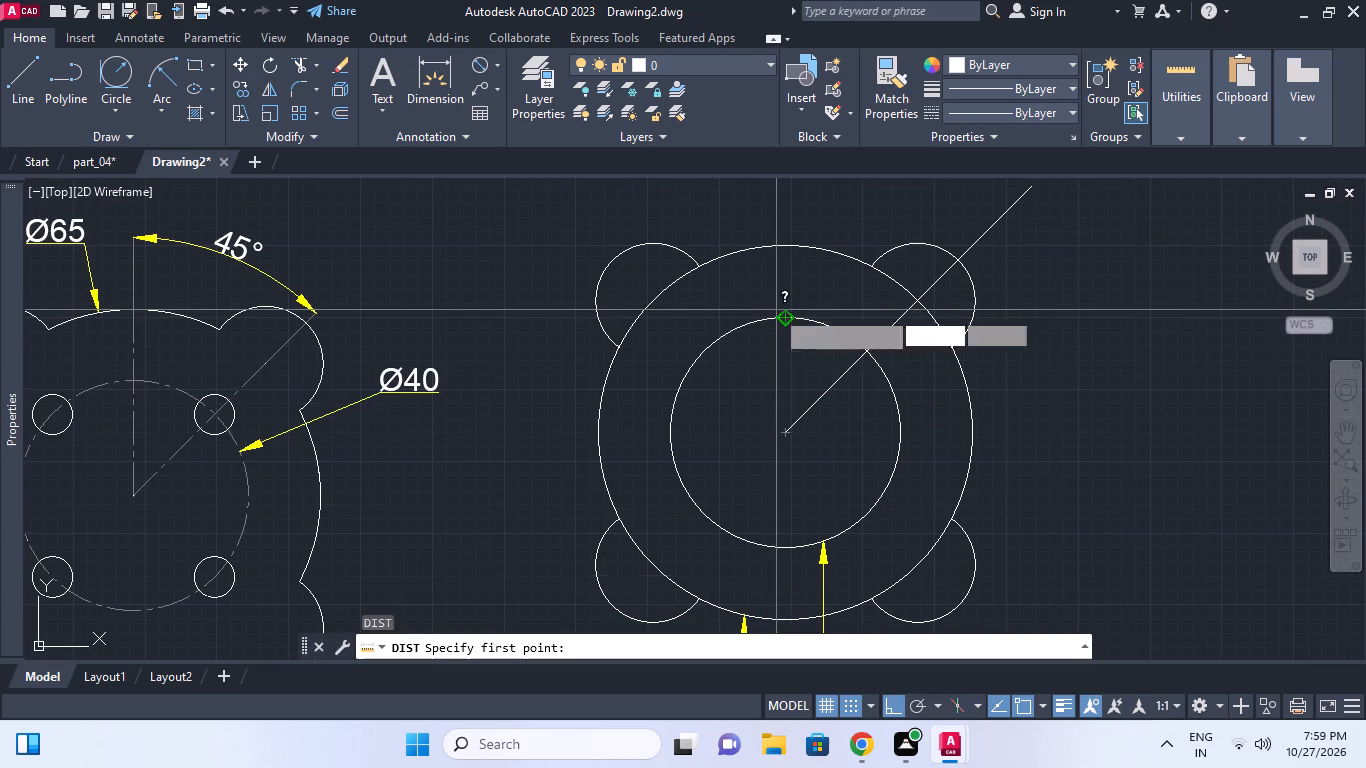
{"action": "left_click", "coordinate": [784, 315]}
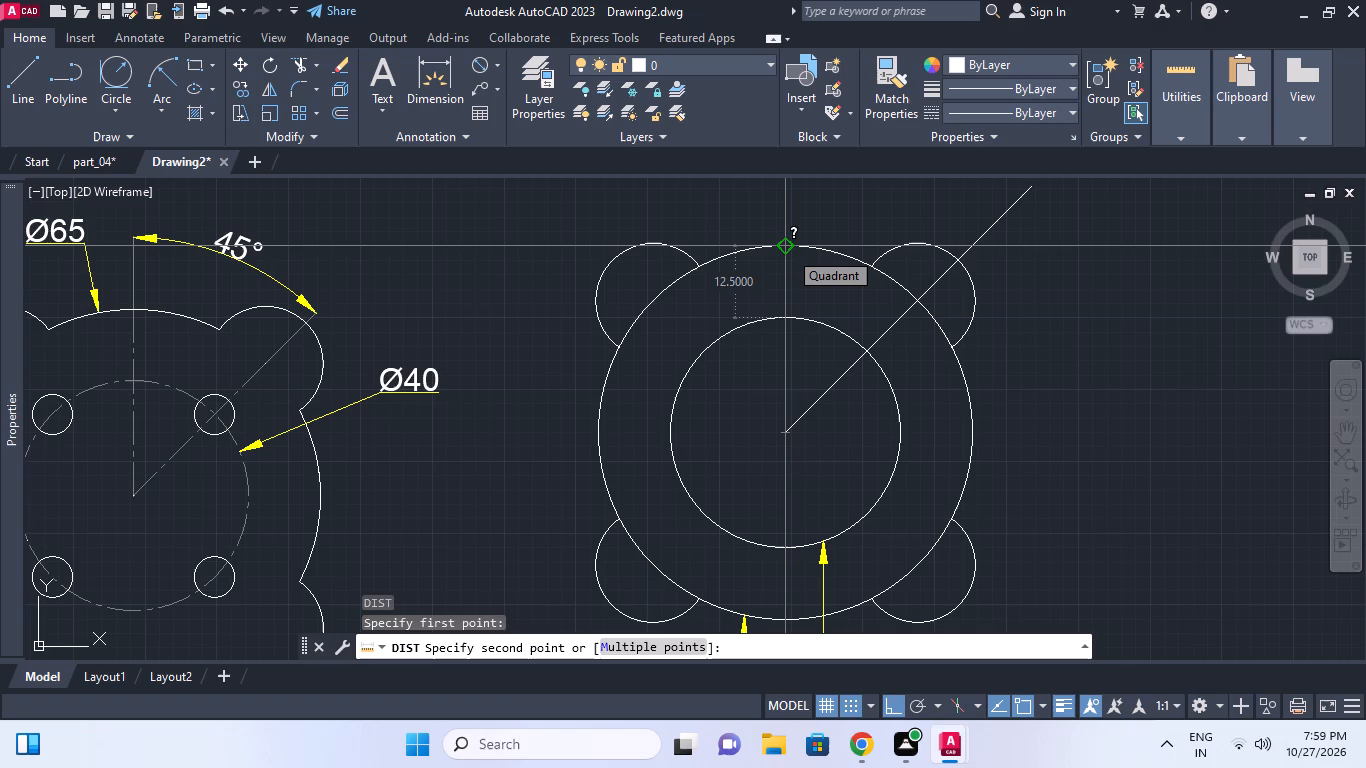
{"action": "key", "text": "Escape"}
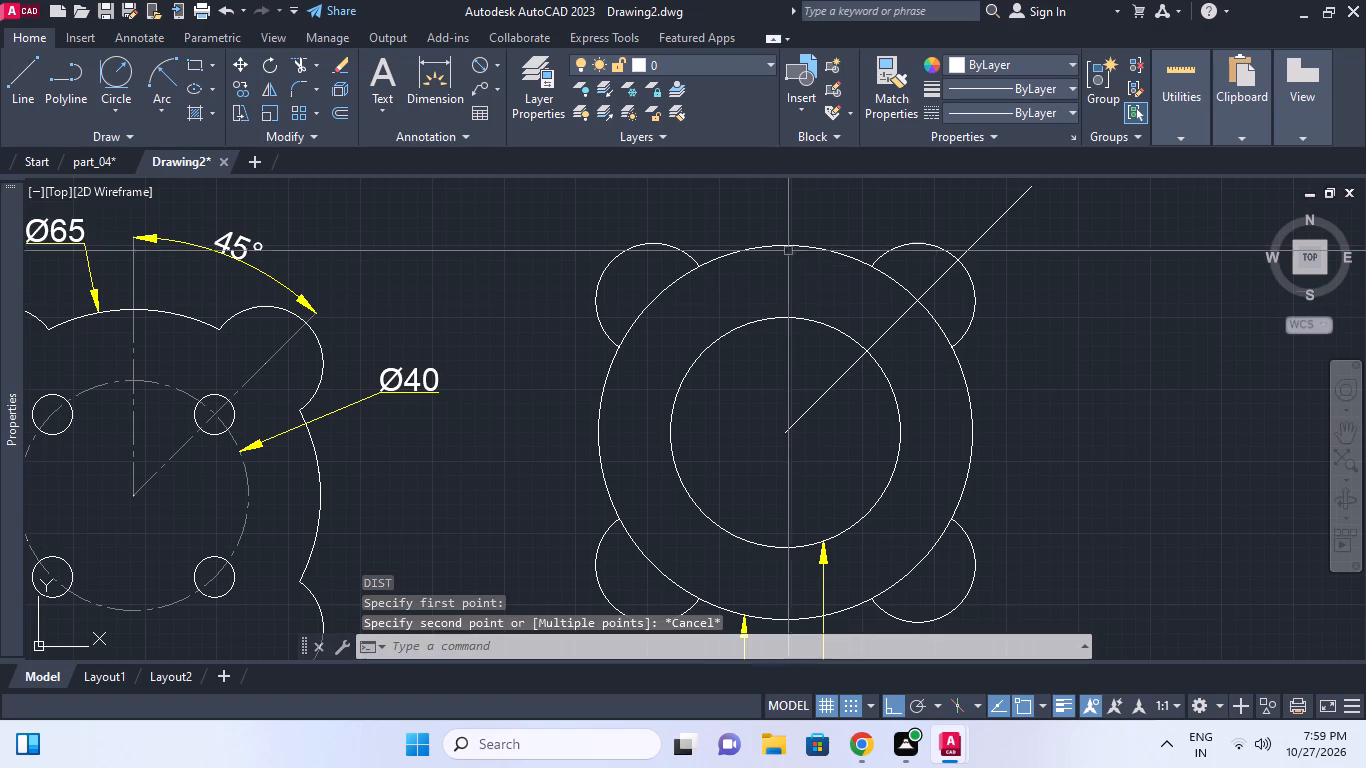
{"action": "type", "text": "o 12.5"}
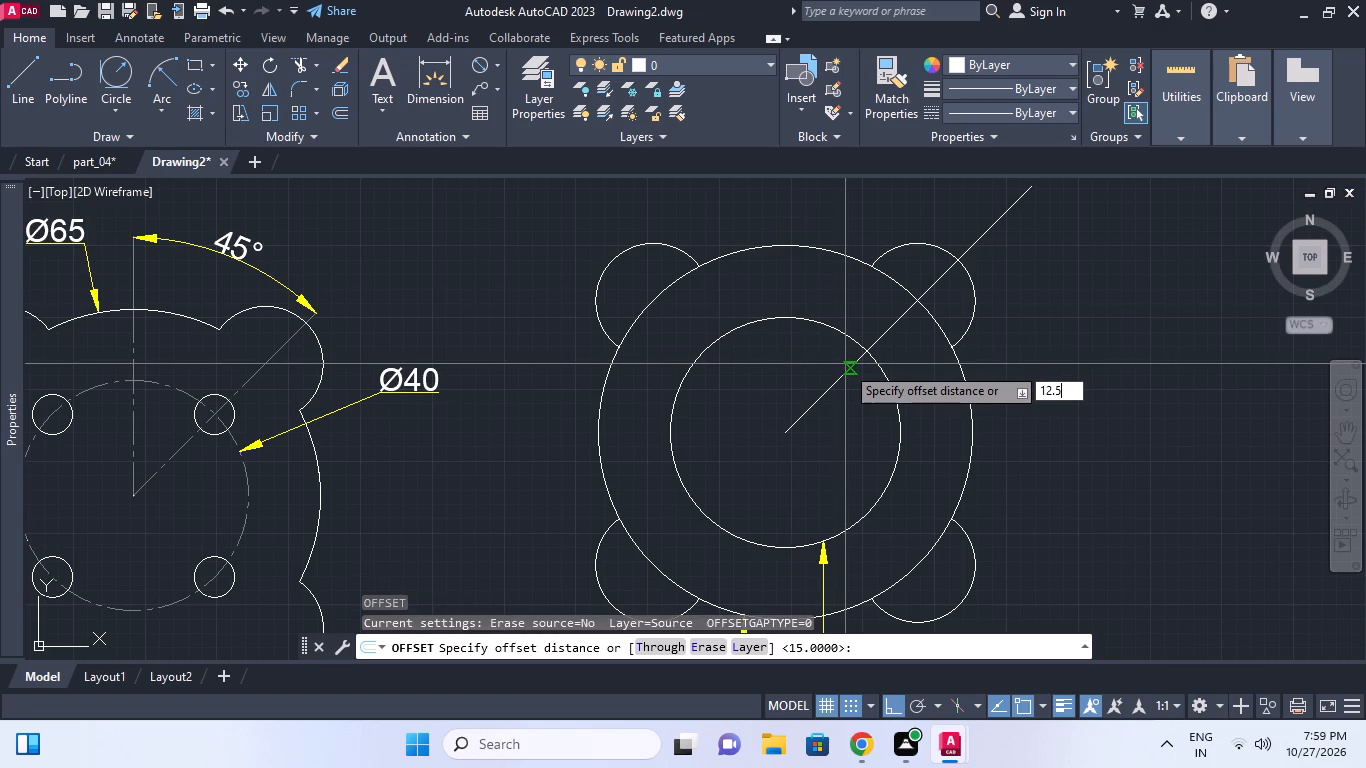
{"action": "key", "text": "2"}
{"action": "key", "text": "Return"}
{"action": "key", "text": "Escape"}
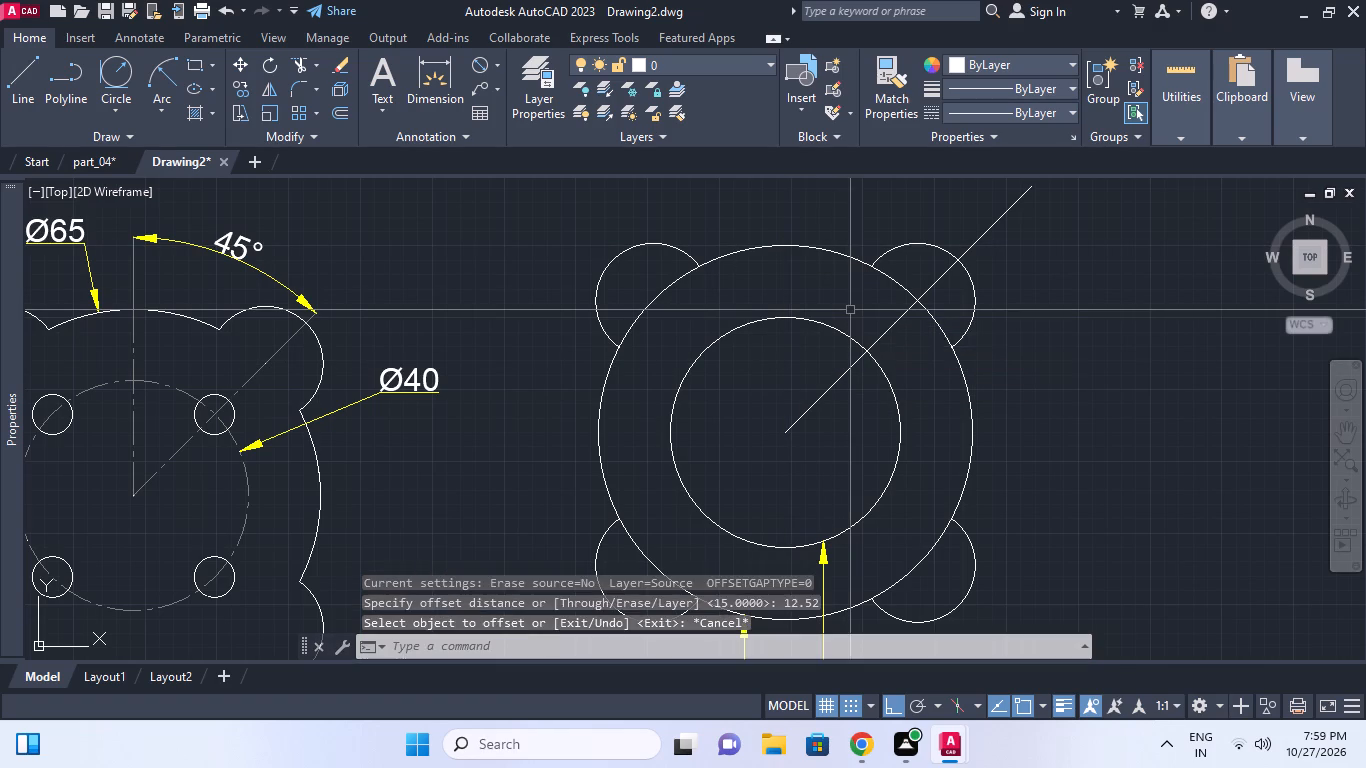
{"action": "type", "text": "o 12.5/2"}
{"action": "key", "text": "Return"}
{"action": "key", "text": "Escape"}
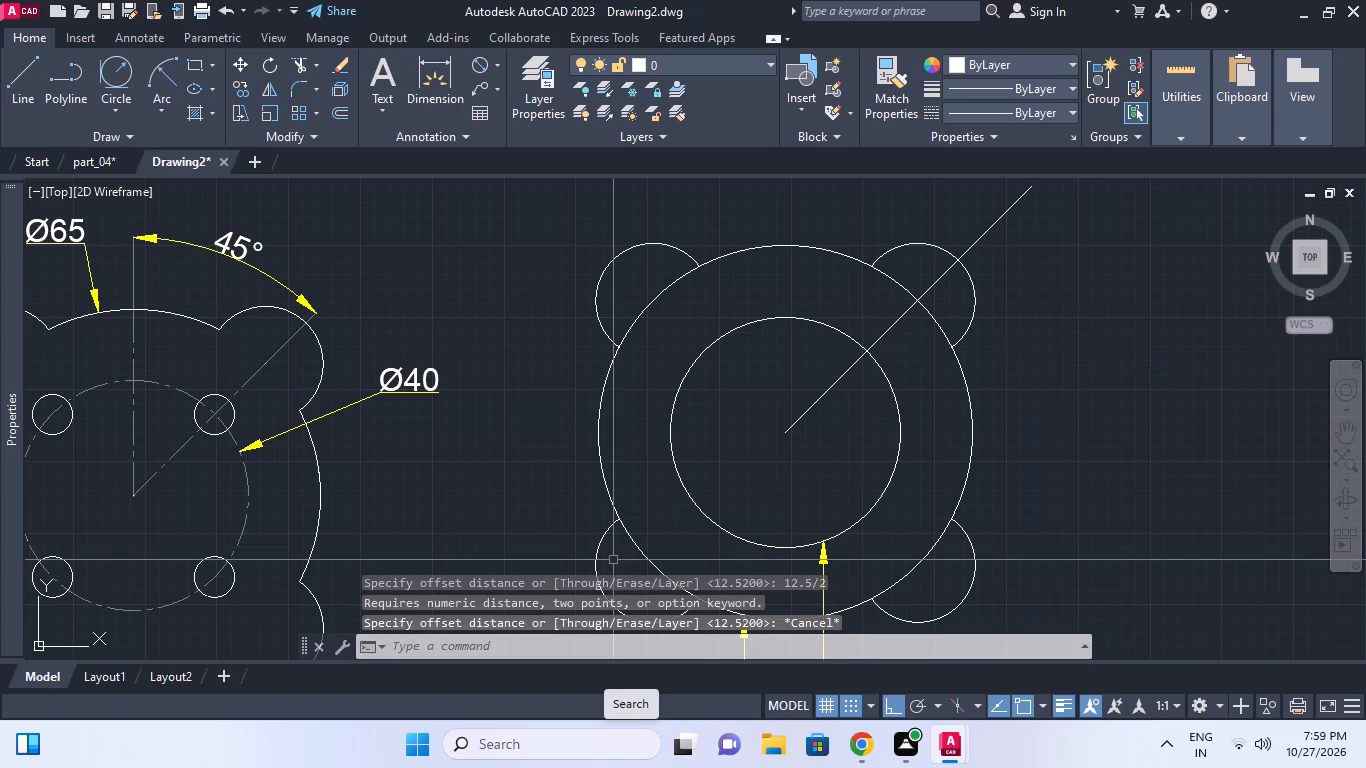
Switch to Calculator and divide 12.5 by 2.
{"action": "left_click", "coordinate": [575, 735]}
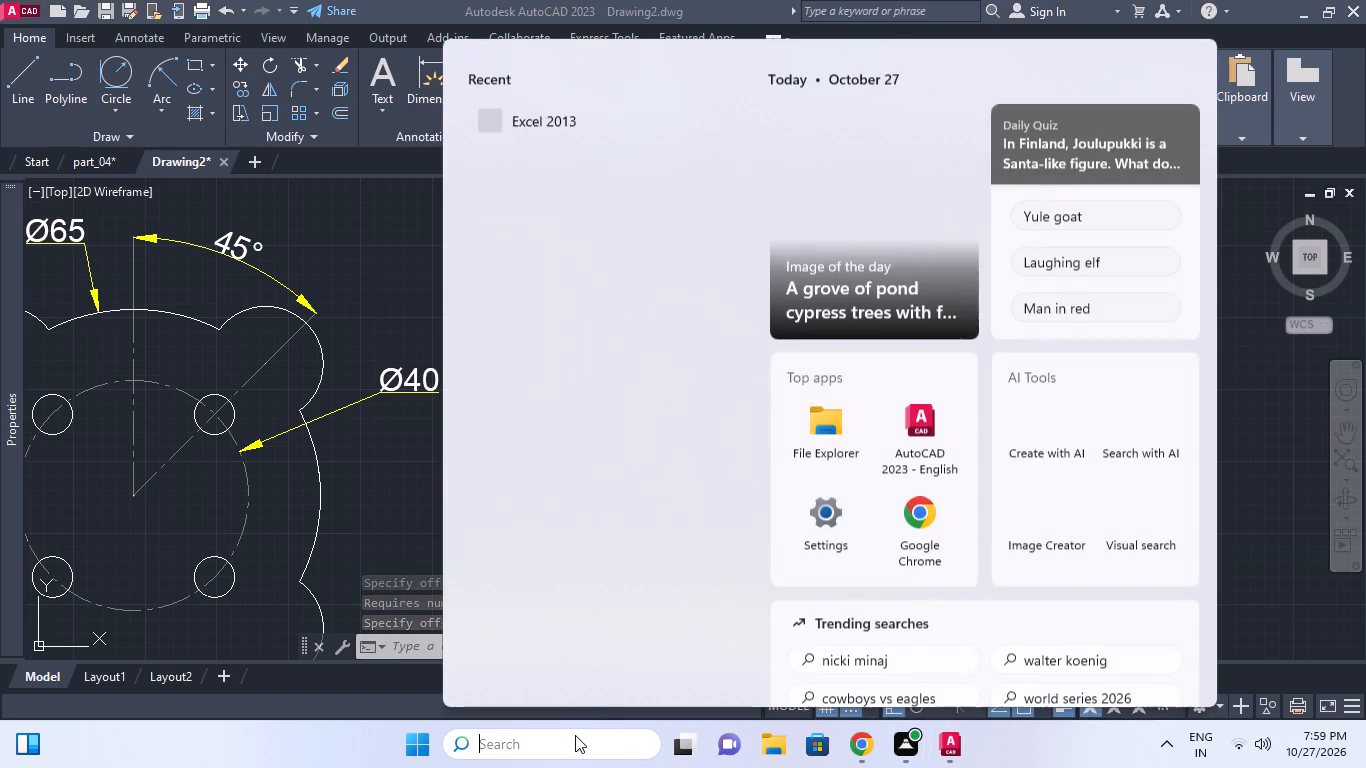
{"action": "type", "text": "cal"}
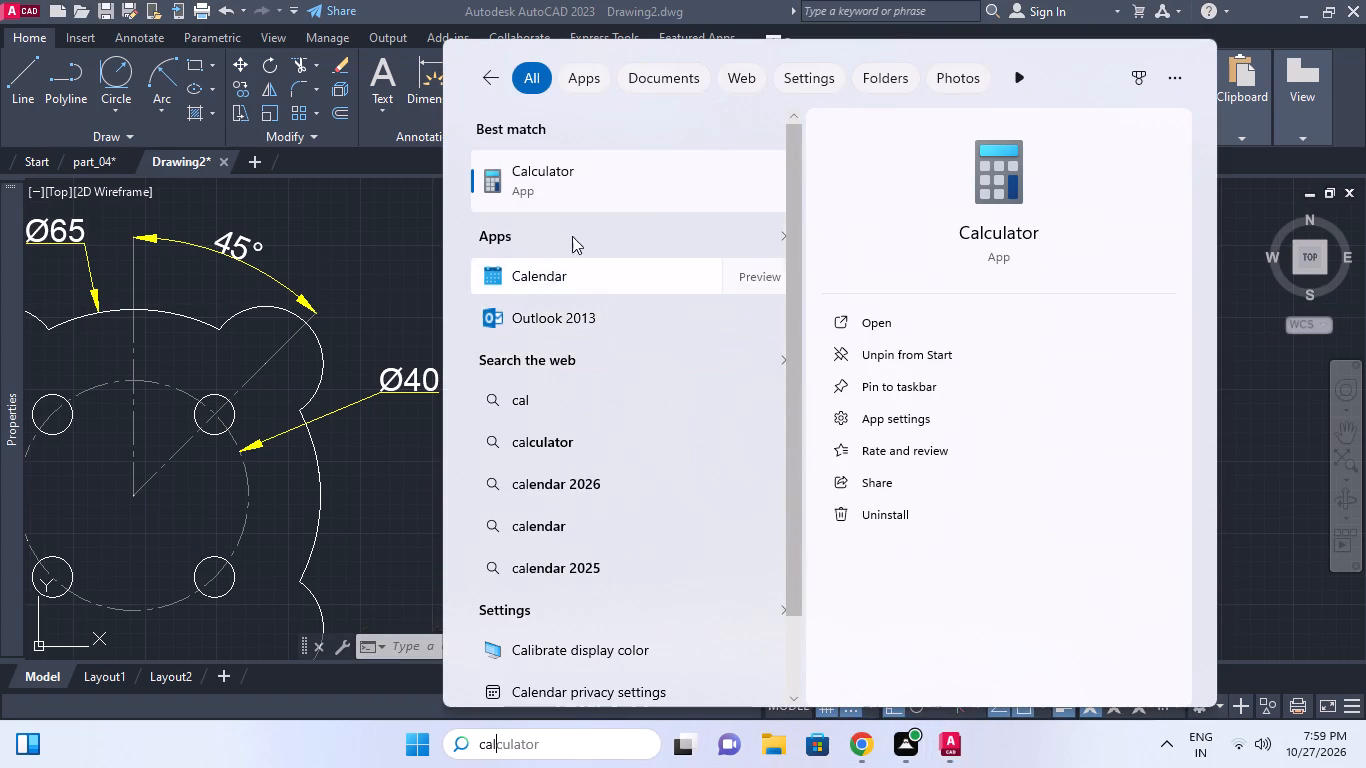
{"action": "left_click", "coordinate": [582, 176]}
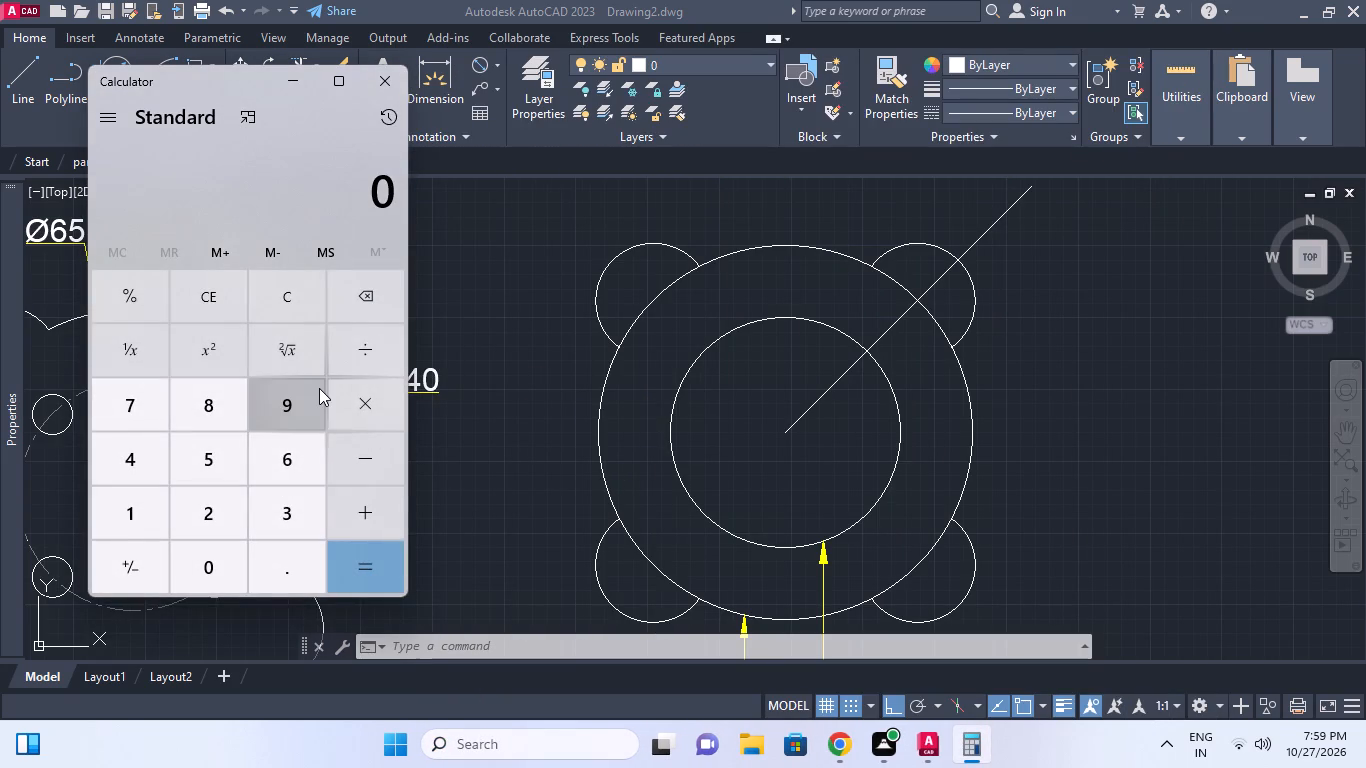
{"action": "type", "text": "12.5/2"}
{"action": "key", "text": "Return"}
{"action": "left_click", "coordinate": [289, 96]}
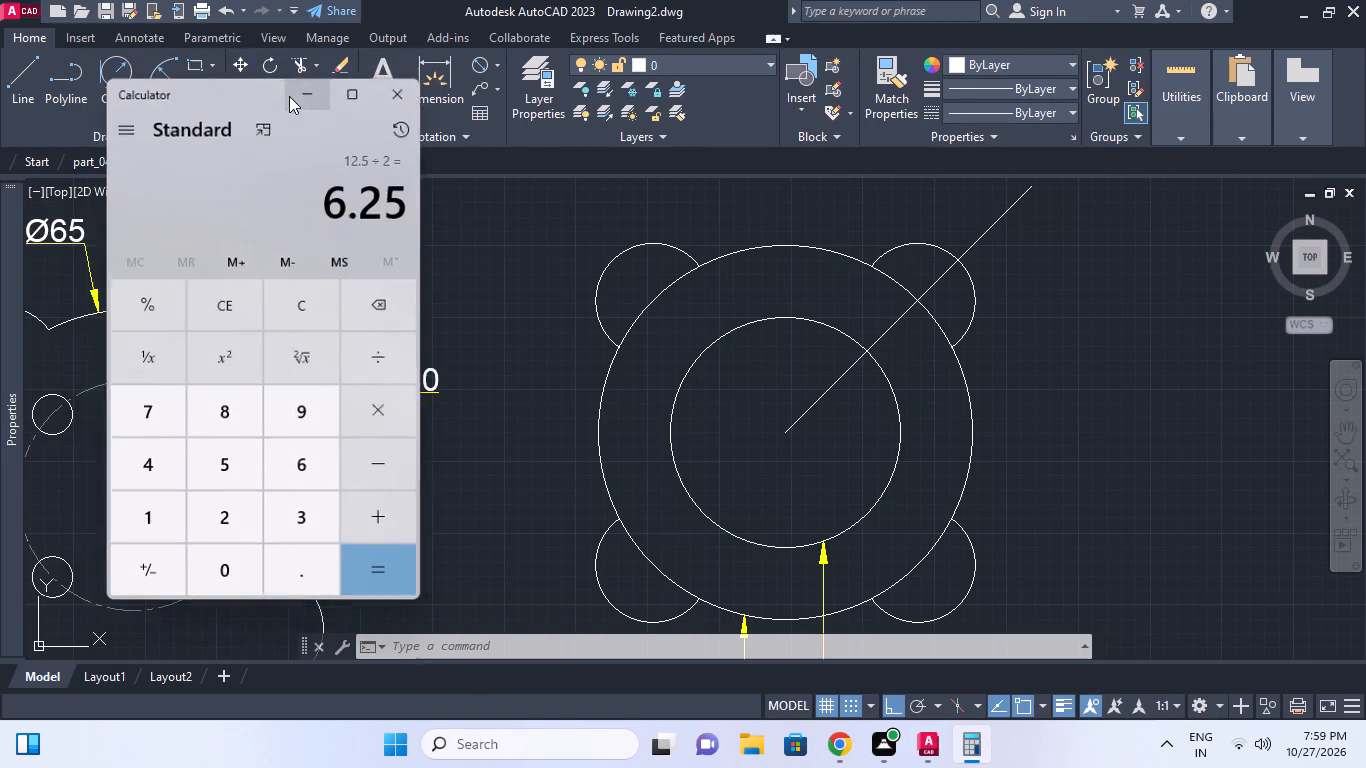
Offset the second view's 65 diameter circle inward by 6.25.
{"action": "key", "text": "Escape"}
{"action": "type", "text": "o 6.25"}
{"action": "key", "text": "Return"}
{"action": "left_click", "coordinate": [831, 255]}
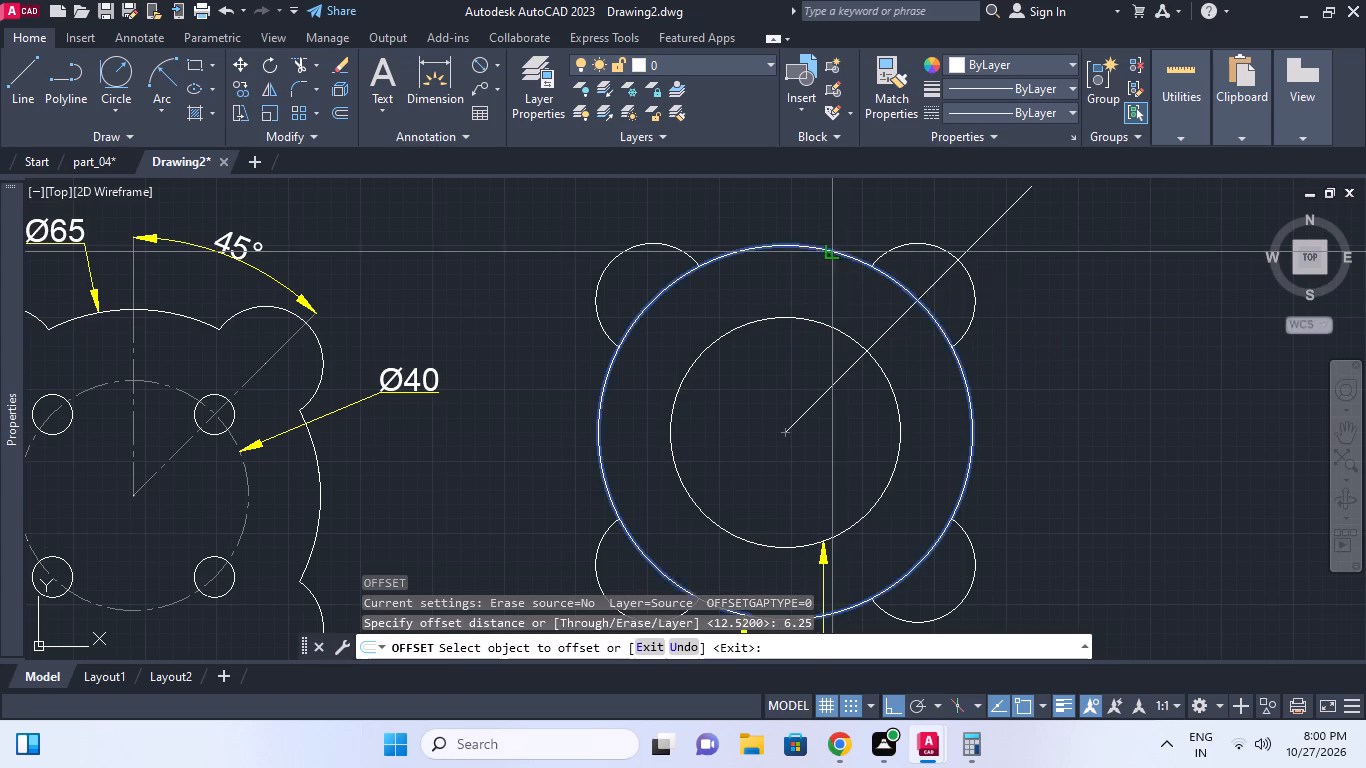
{"action": "left_click", "coordinate": [828, 293]}
{"action": "key", "text": "Escape"}
Draw a circle of diameter 13 where the 45° line crosses the second view's middle circle.
{"action": "middle_click", "coordinate": [896, 343]}
{"action": "scroll", "coordinate": [894, 337], "scroll_direction": "up", "scroll_amount": 1}
{"action": "key", "text": "c"}
{"action": "key", "text": "space"}
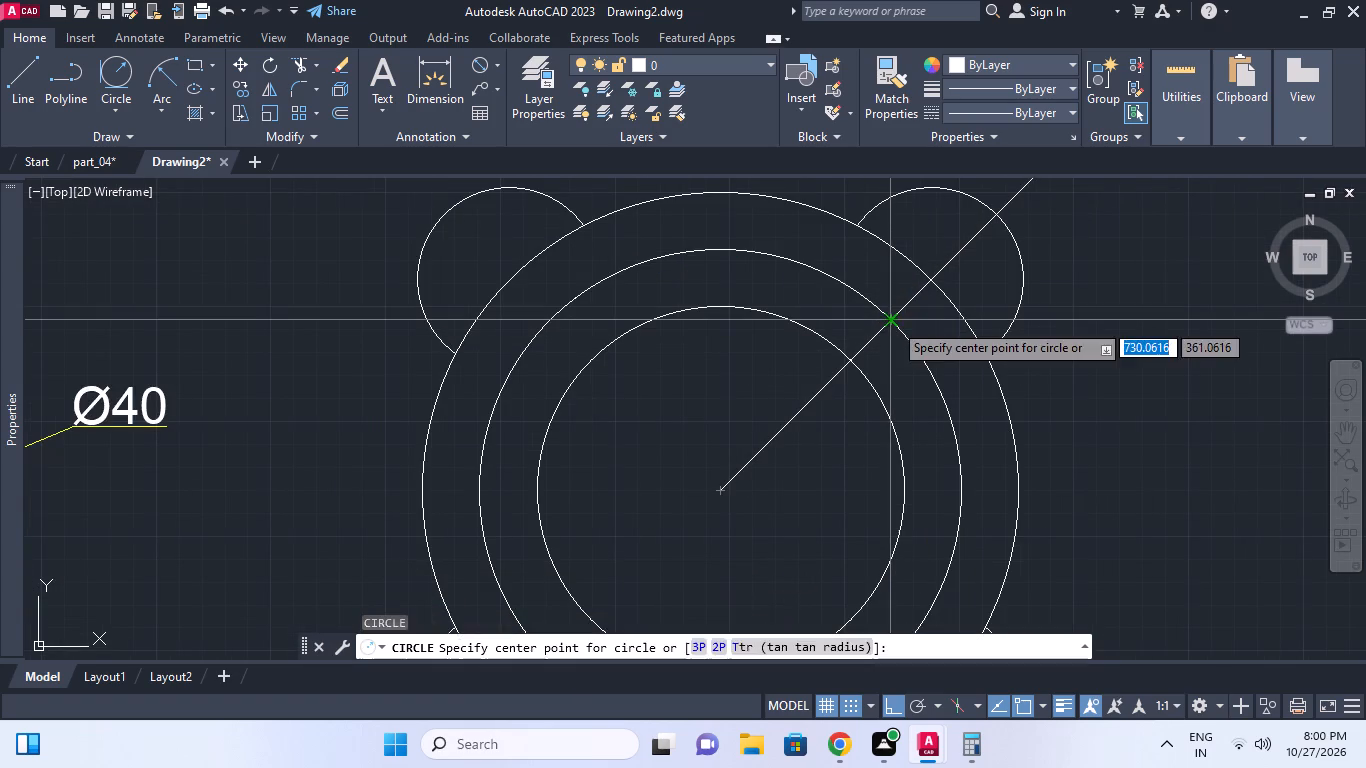
{"action": "left_click", "coordinate": [890, 317]}
{"action": "type", "text": "d"}
{"action": "key", "text": "space"}
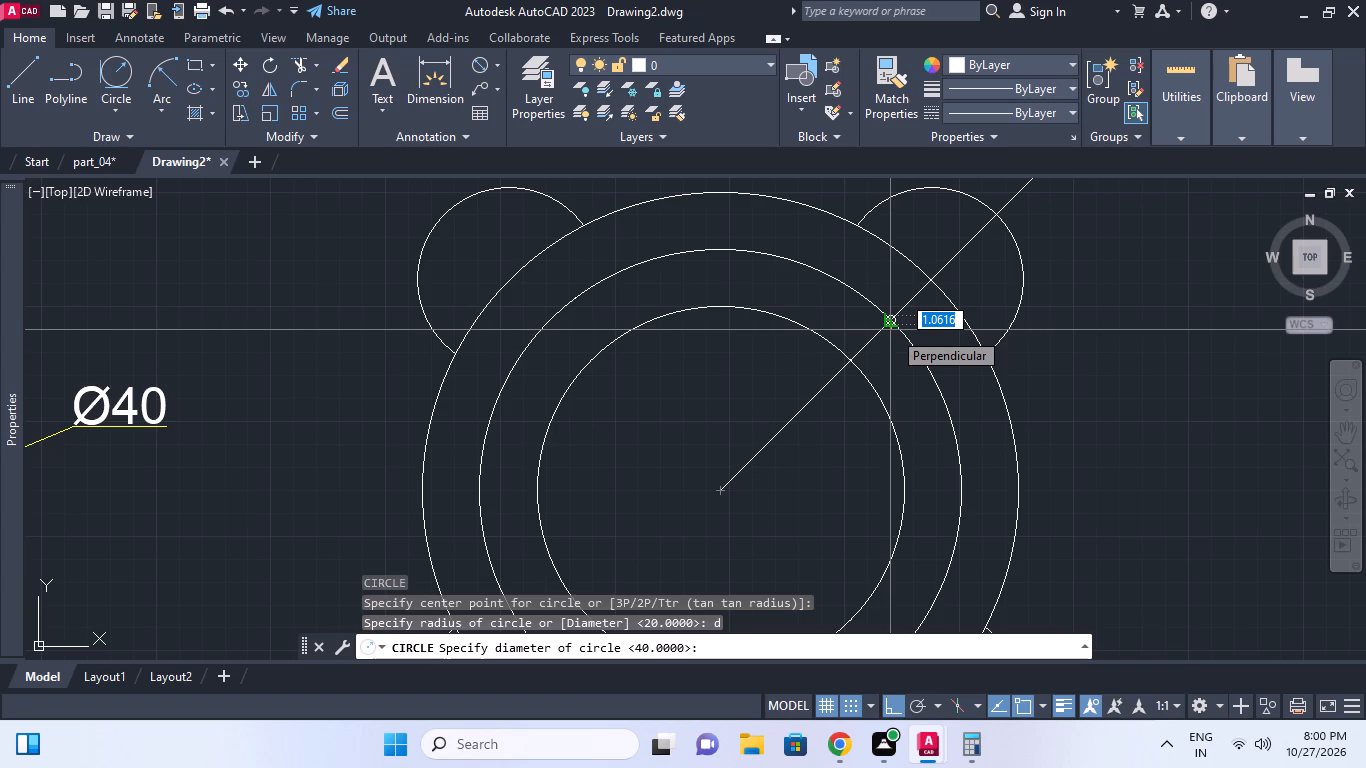
{"action": "type", "text": "13"}
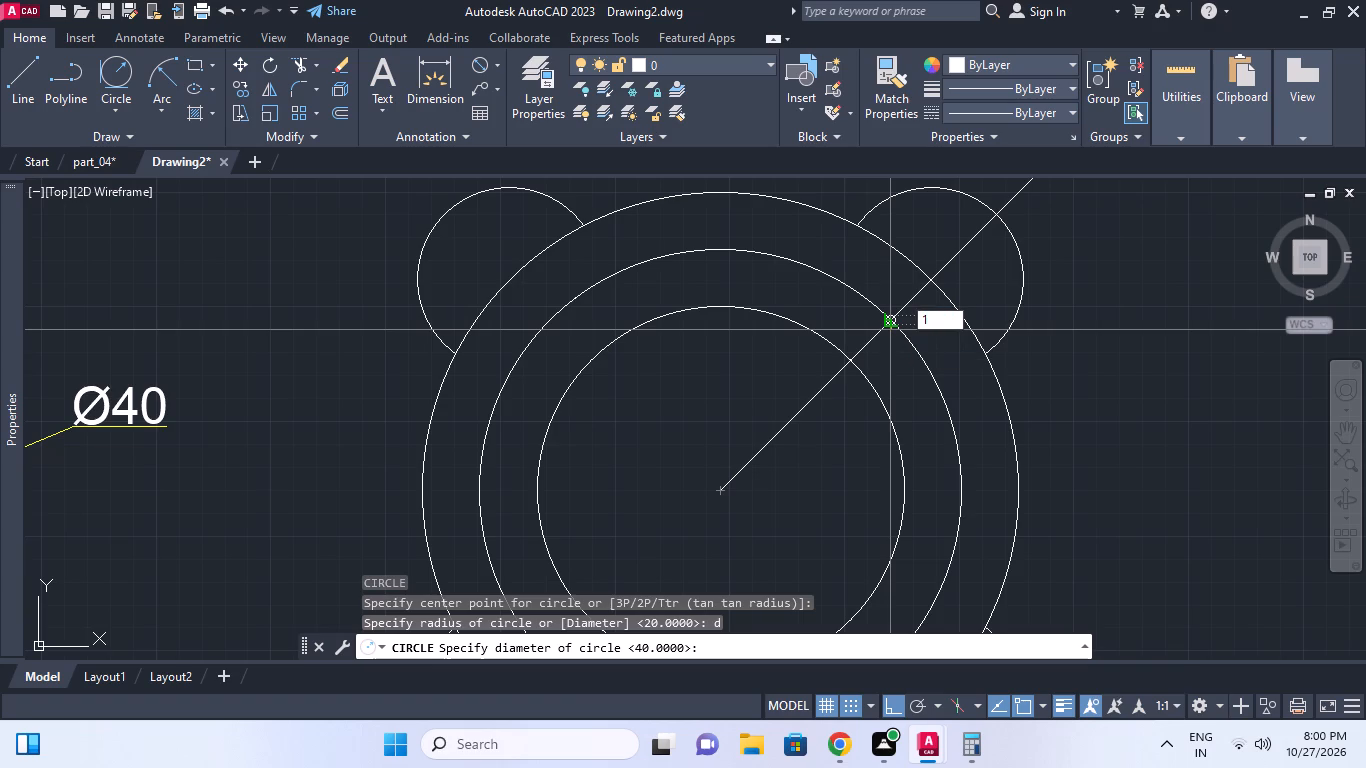
{"action": "key", "text": "Return"}
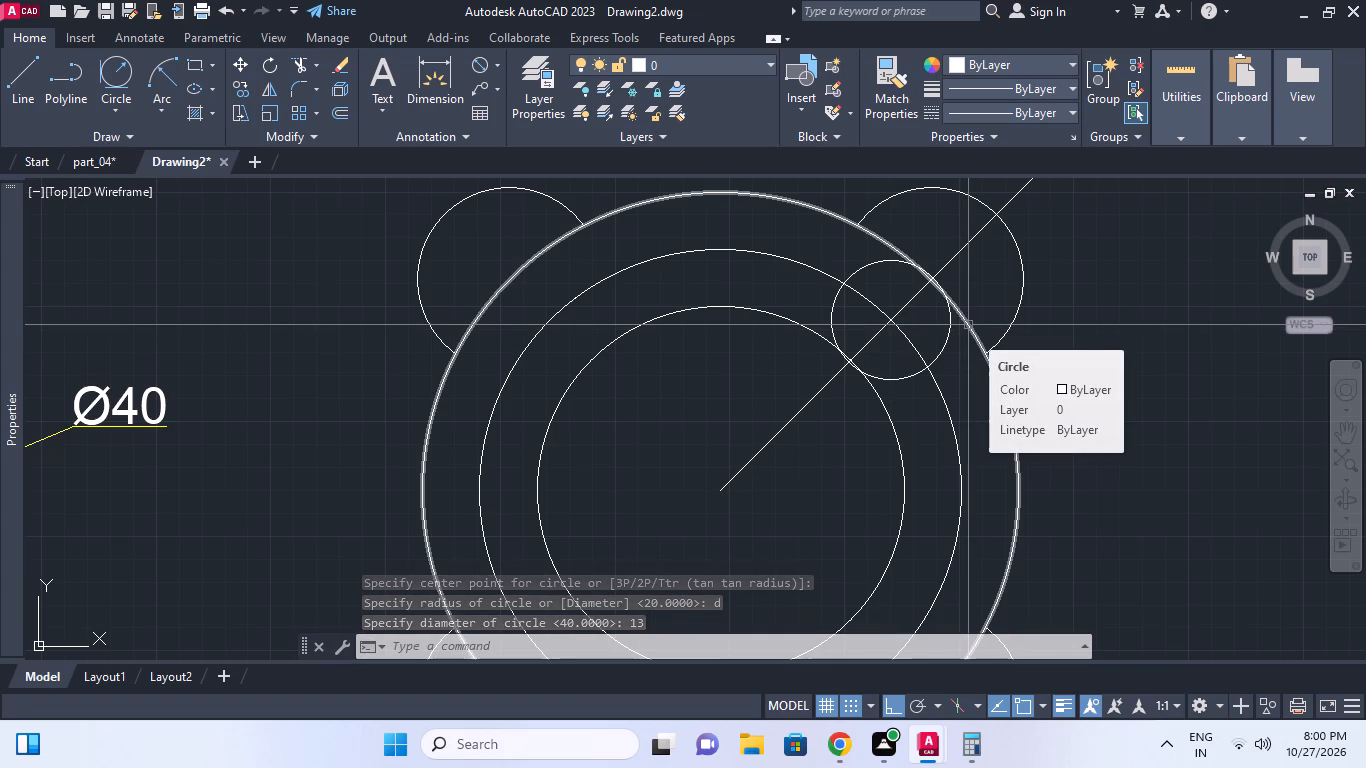
{"action": "middle_click", "coordinate": [1003, 298]}
{"action": "middle_click_drag", "start_coordinate": [966, 326], "coordinate": [961, 257]}
{"action": "key", "text": "Escape"}
Erase the "inside hole" and "outer hole" leaders together with their texts below the second view.
{"action": "scroll", "coordinate": [929, 314], "scroll_direction": "down", "scroll_amount": 1}
{"action": "left_click", "coordinate": [929, 314]}
{"action": "middle_click_drag", "start_coordinate": [958, 364], "coordinate": [951, 330]}
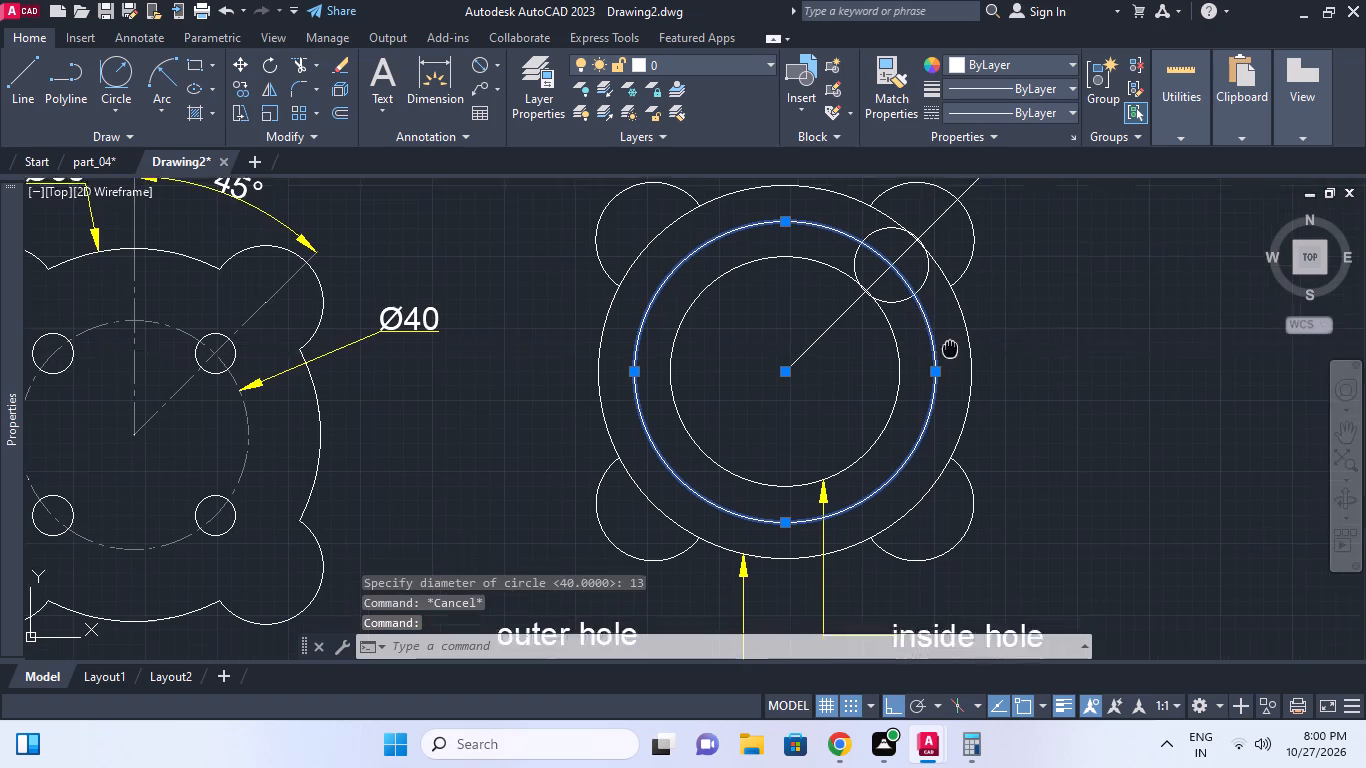
{"action": "middle_click_drag", "start_coordinate": [951, 330], "coordinate": [957, 317]}
{"action": "middle_click_drag", "start_coordinate": [925, 401], "coordinate": [921, 382]}
{"action": "scroll", "coordinate": [919, 399], "scroll_direction": "down", "scroll_amount": 1}
{"action": "key", "text": "Escape"}
{"action": "left_click_drag", "start_coordinate": [984, 543], "coordinate": [975, 535]}
{"action": "left_click", "coordinate": [902, 506]}
{"action": "key", "text": "e"}
{"action": "key", "text": "space"}
{"action": "left_click", "coordinate": [826, 539]}
{"action": "left_click", "coordinate": [775, 500]}
{"action": "key", "text": "e"}
{"action": "key", "text": "space"}
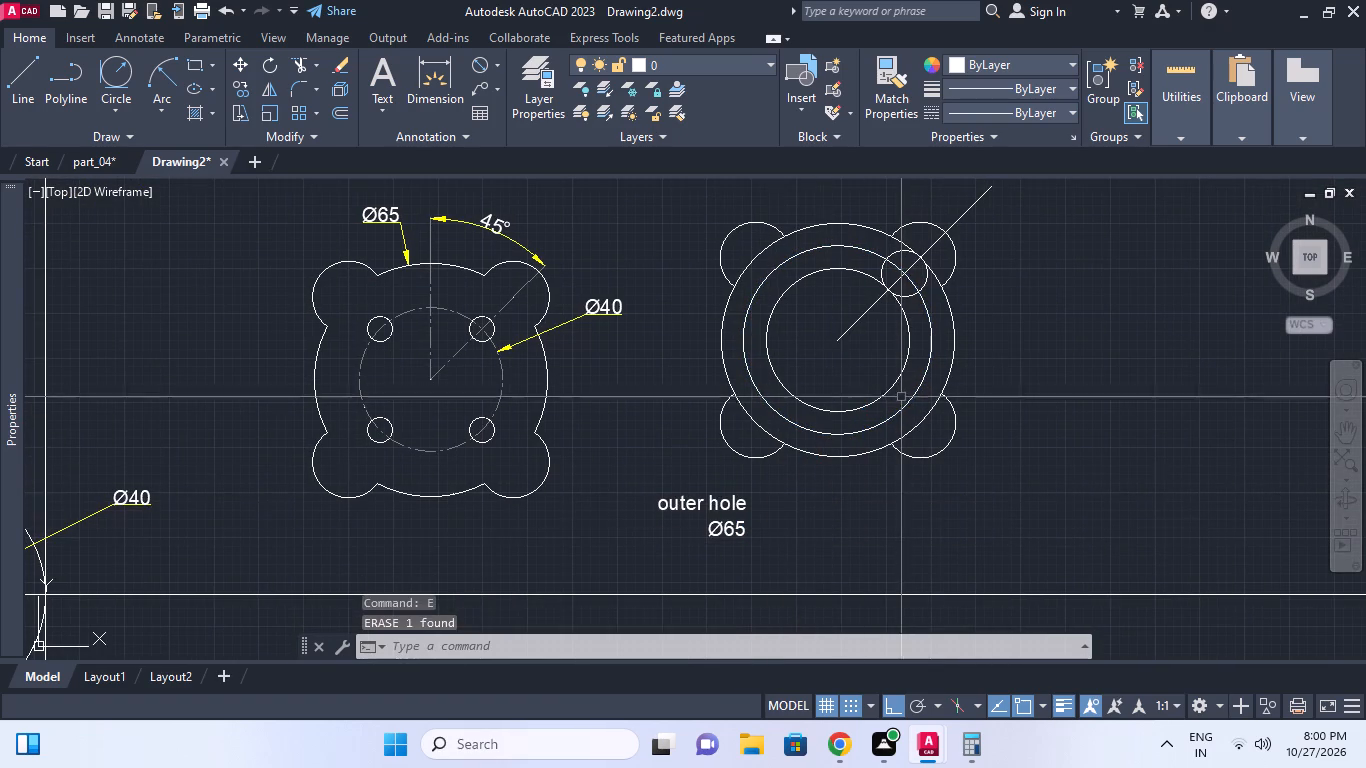
{"action": "type", "text": "e"}
{"action": "key", "text": "space"}
{"action": "left_click", "coordinate": [801, 520]}
{"action": "left_click", "coordinate": [726, 494]}
{"action": "right_click", "coordinate": [726, 494]}
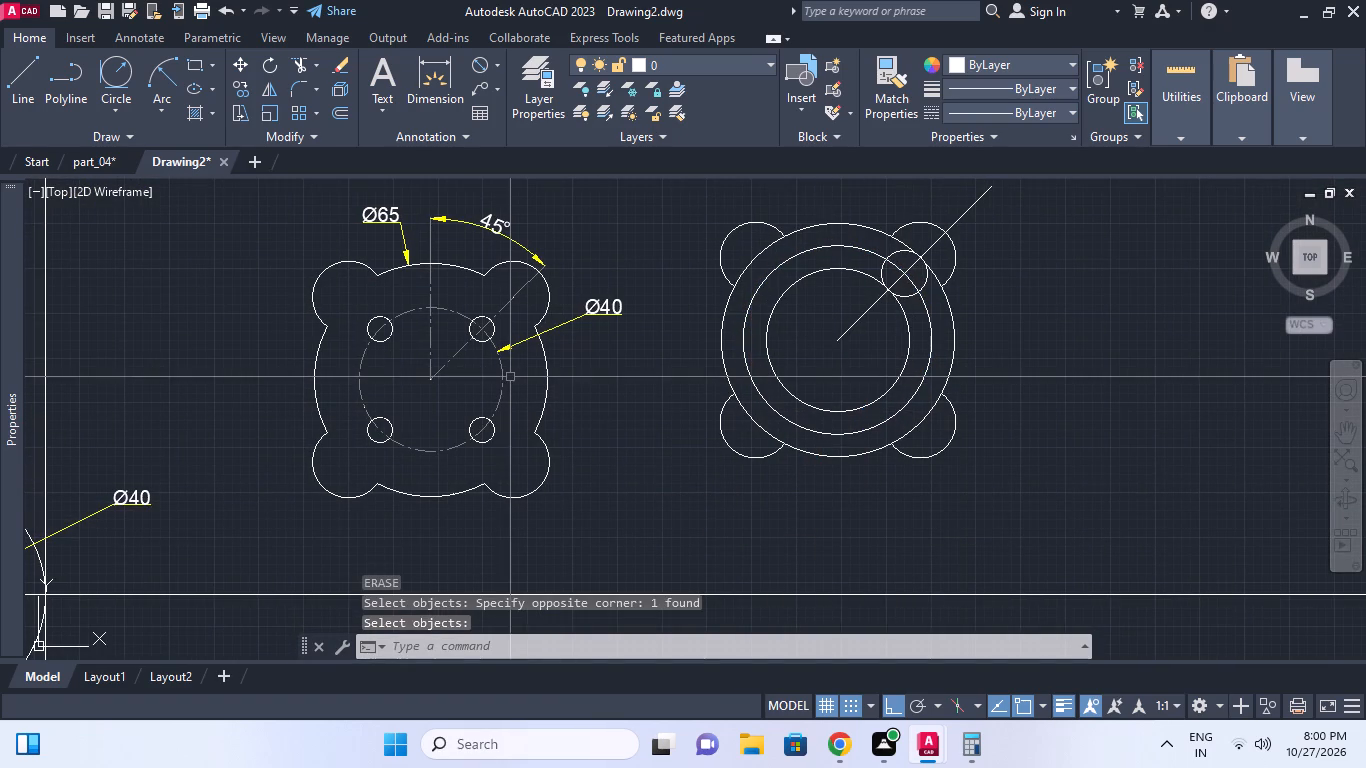
Match the properties of the first view's dash-dot 40 diameter circle onto the second view's middle circle.
{"action": "left_click", "coordinate": [498, 368]}
{"action": "type", "text": "ma"}
{"action": "key", "text": "space"}
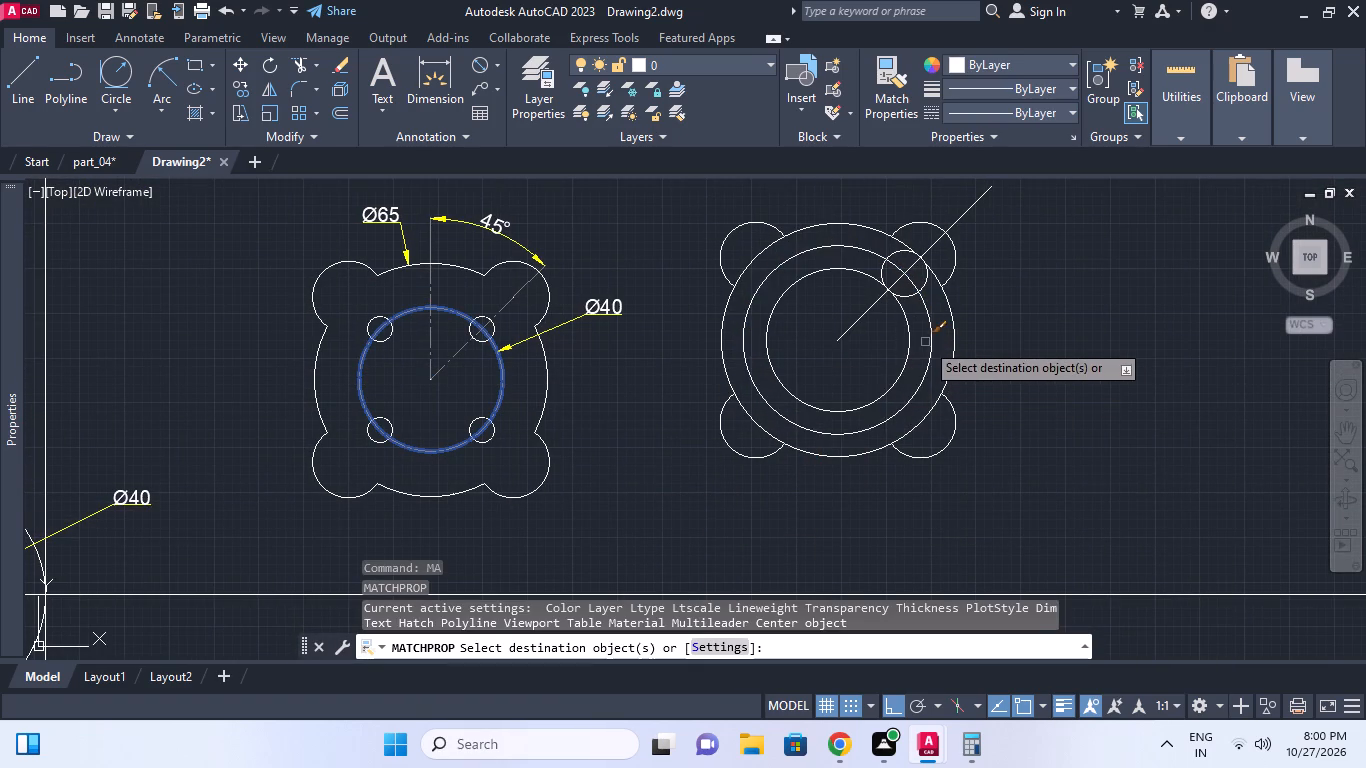
{"action": "left_click", "coordinate": [930, 336]}
{"action": "key", "text": "Escape"}
Set the linetype scale of the second view's middle circle to 10.
{"action": "scroll", "coordinate": [818, 257], "scroll_direction": "up", "scroll_amount": 2}
{"action": "left_click_drag", "start_coordinate": [816, 249], "coordinate": [811, 238]}
{"action": "left_click", "coordinate": [798, 222]}
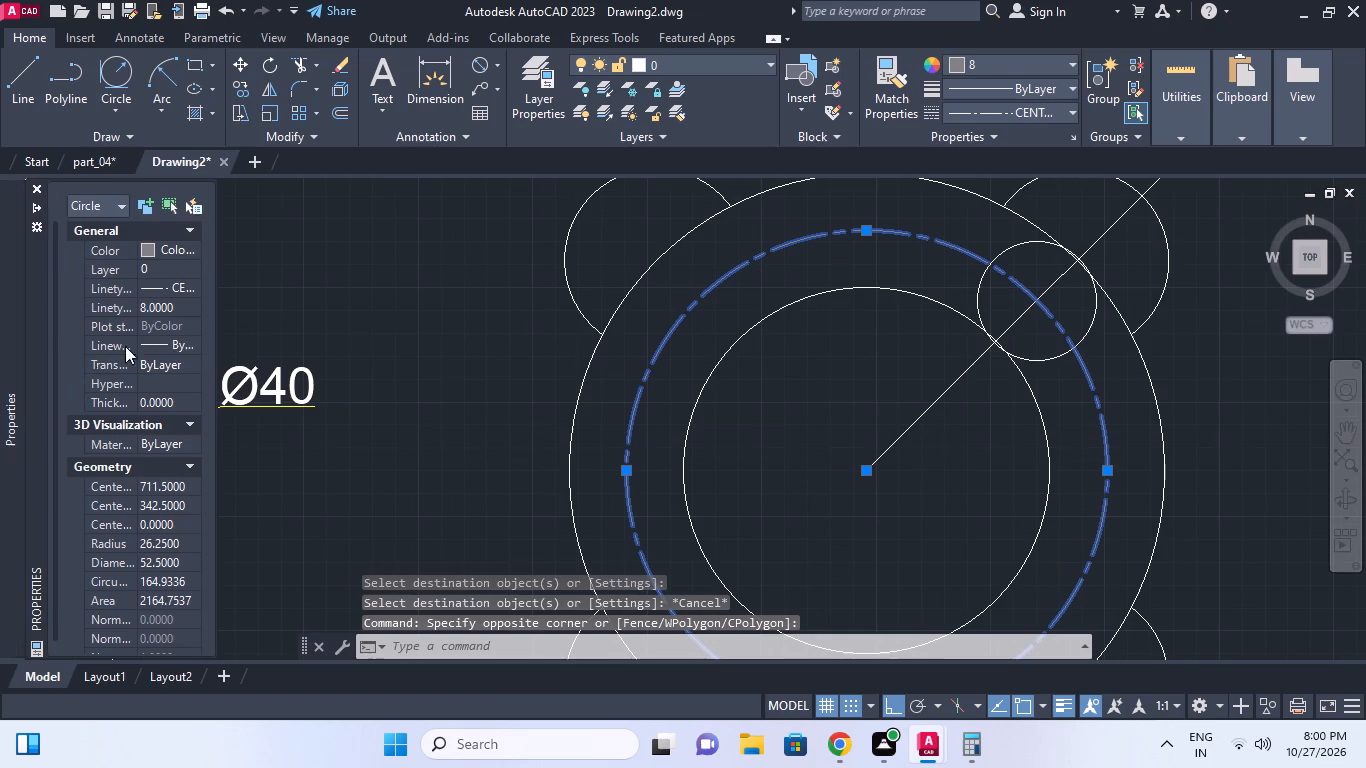
{"action": "left_click", "coordinate": [166, 301]}
{"action": "type", "text": "10"}
{"action": "key", "text": "Return"}
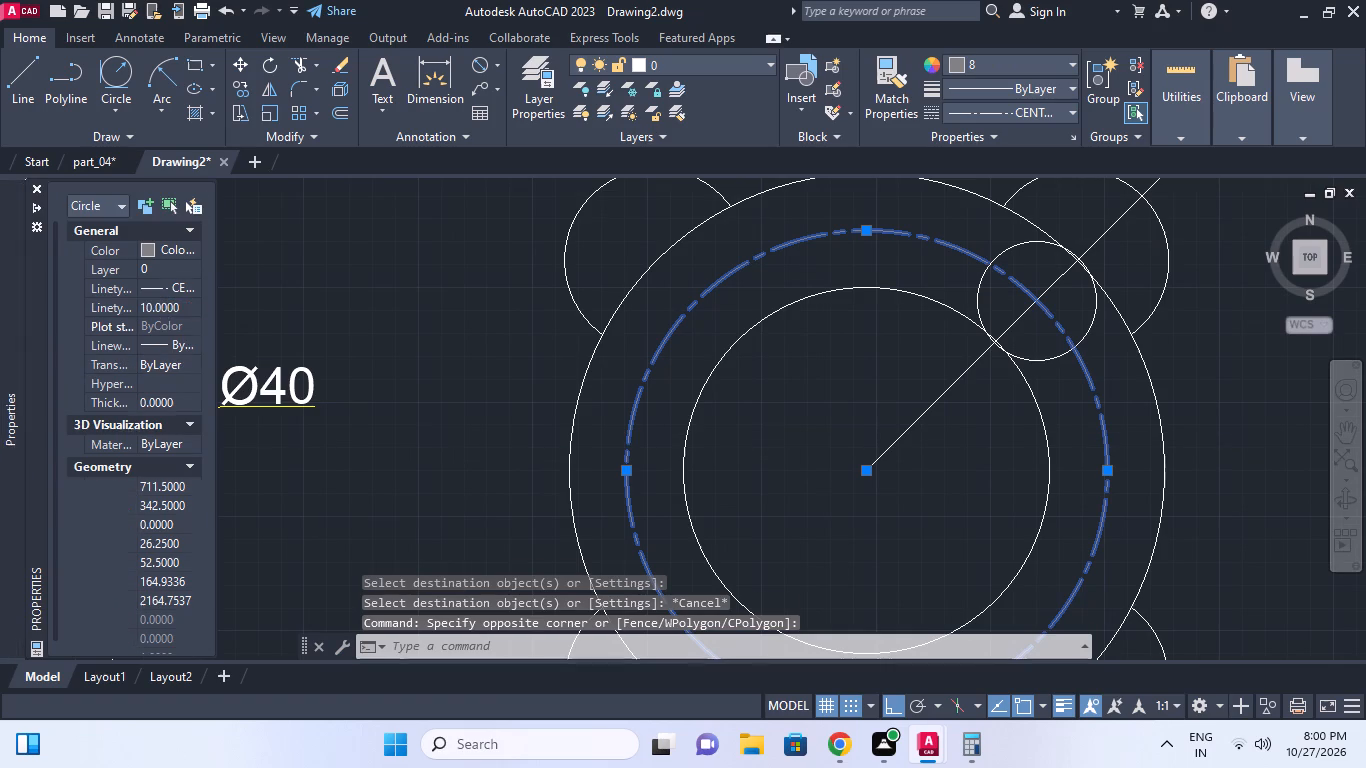
{"action": "middle_click_drag", "start_coordinate": [915, 418], "coordinate": [915, 399]}
{"action": "scroll", "coordinate": [915, 418], "scroll_direction": "down", "scroll_amount": 1}
{"action": "key", "text": "Escape"}
{"action": "middle_click_drag", "start_coordinate": [981, 403], "coordinate": [977, 386]}
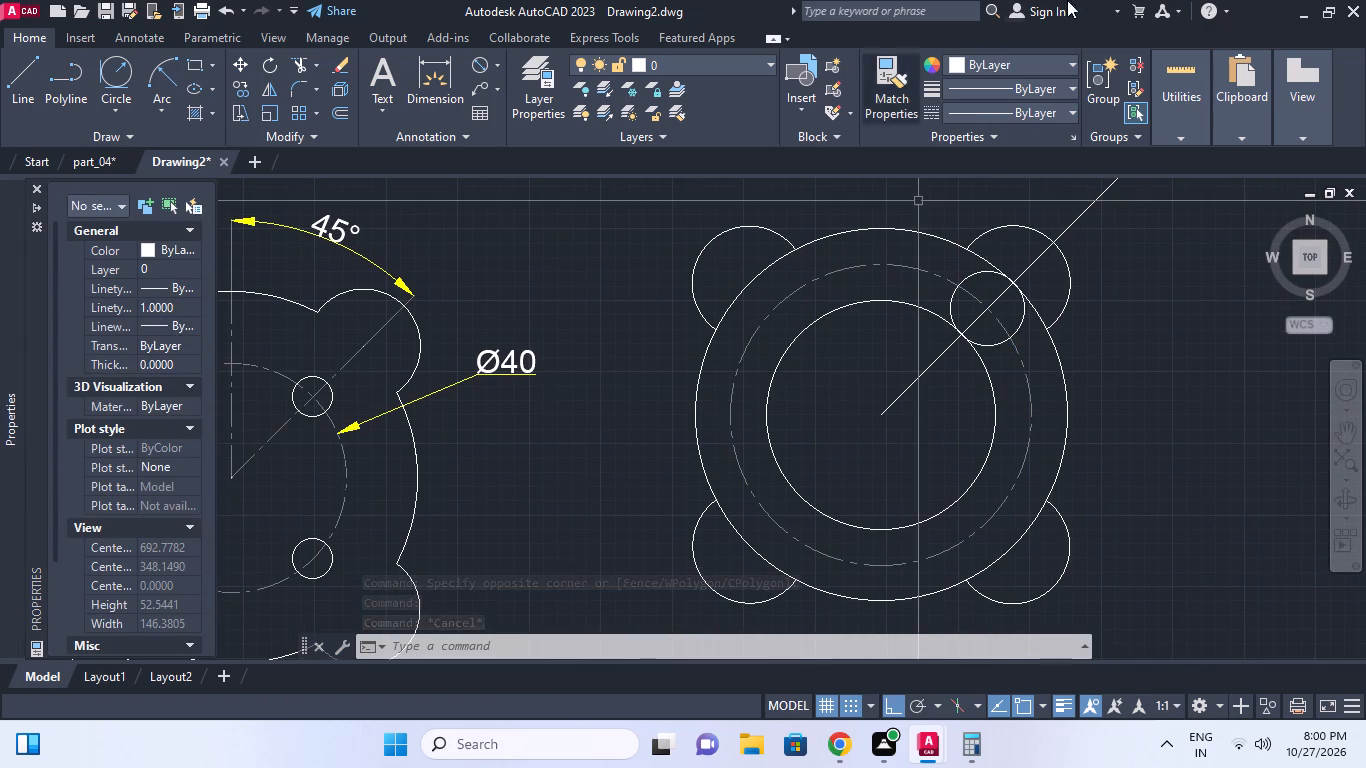
{"action": "middle_click_drag", "start_coordinate": [1021, 352], "coordinate": [1015, 334]}
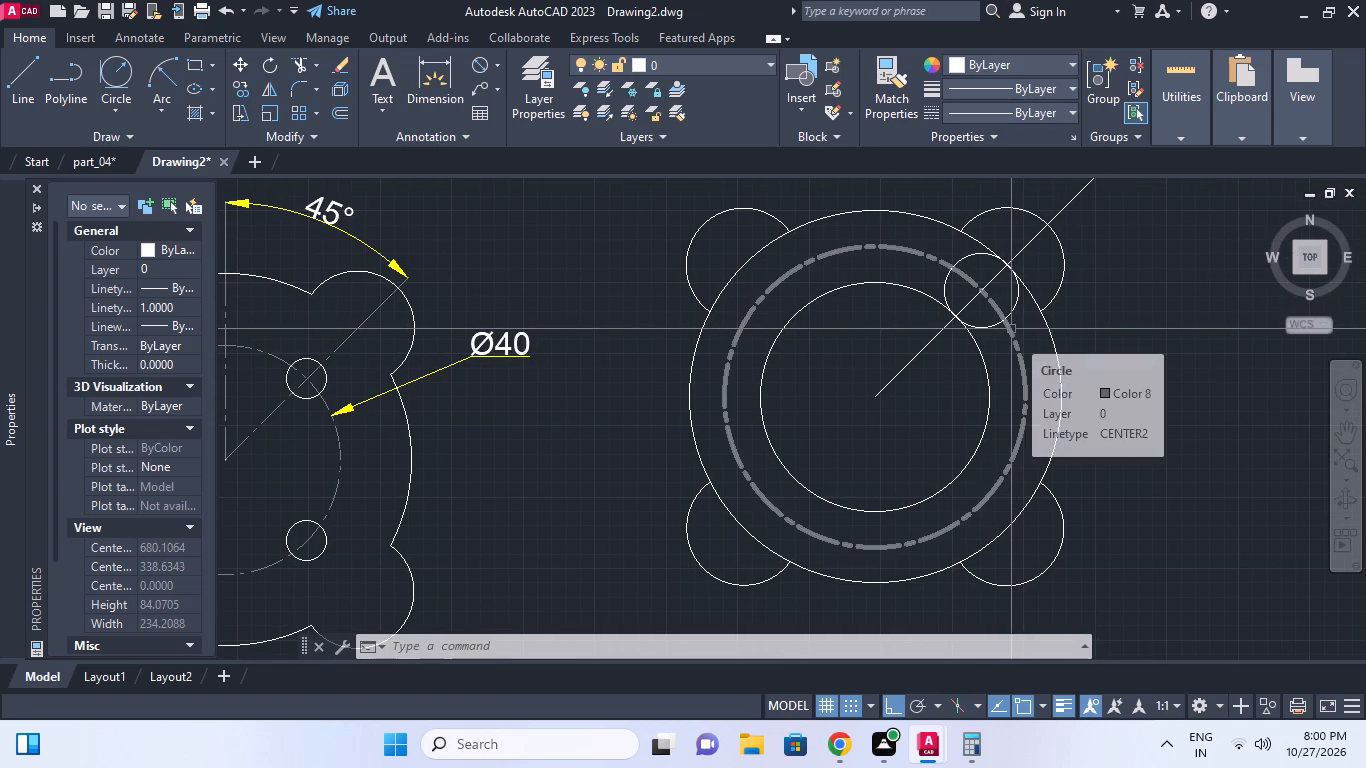
Erase the 13 diameter circle on the second view's 45° line.
{"action": "left_click", "coordinate": [1018, 301]}
{"action": "type", "text": "e"}
{"action": "key", "text": "space"}
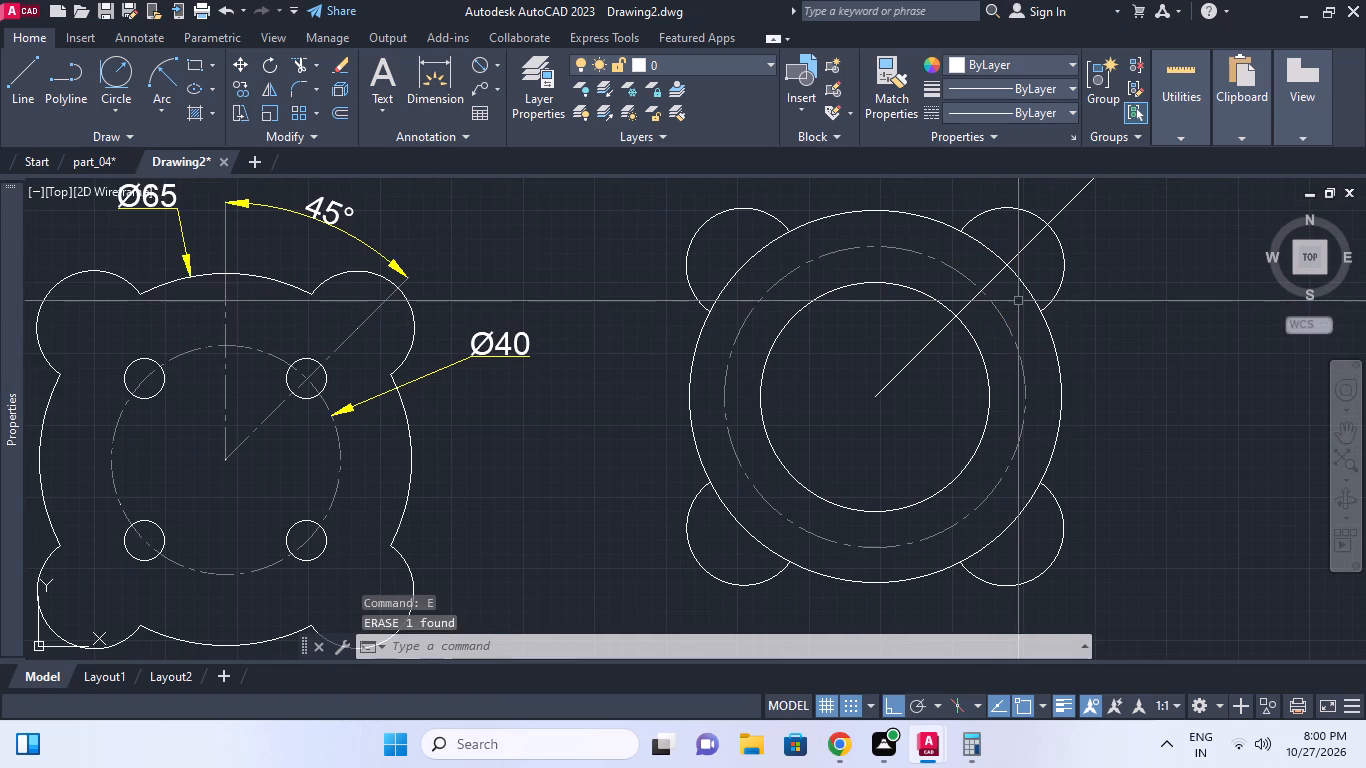
Draw a circle of diameter 7 where the 45° line crosses the second view's middle centerline circle.
{"action": "scroll", "coordinate": [1018, 301], "scroll_direction": "up", "scroll_amount": 1}
{"action": "key", "text": "d"}
{"action": "key", "text": "space"}
{"action": "key", "text": "Escape"}
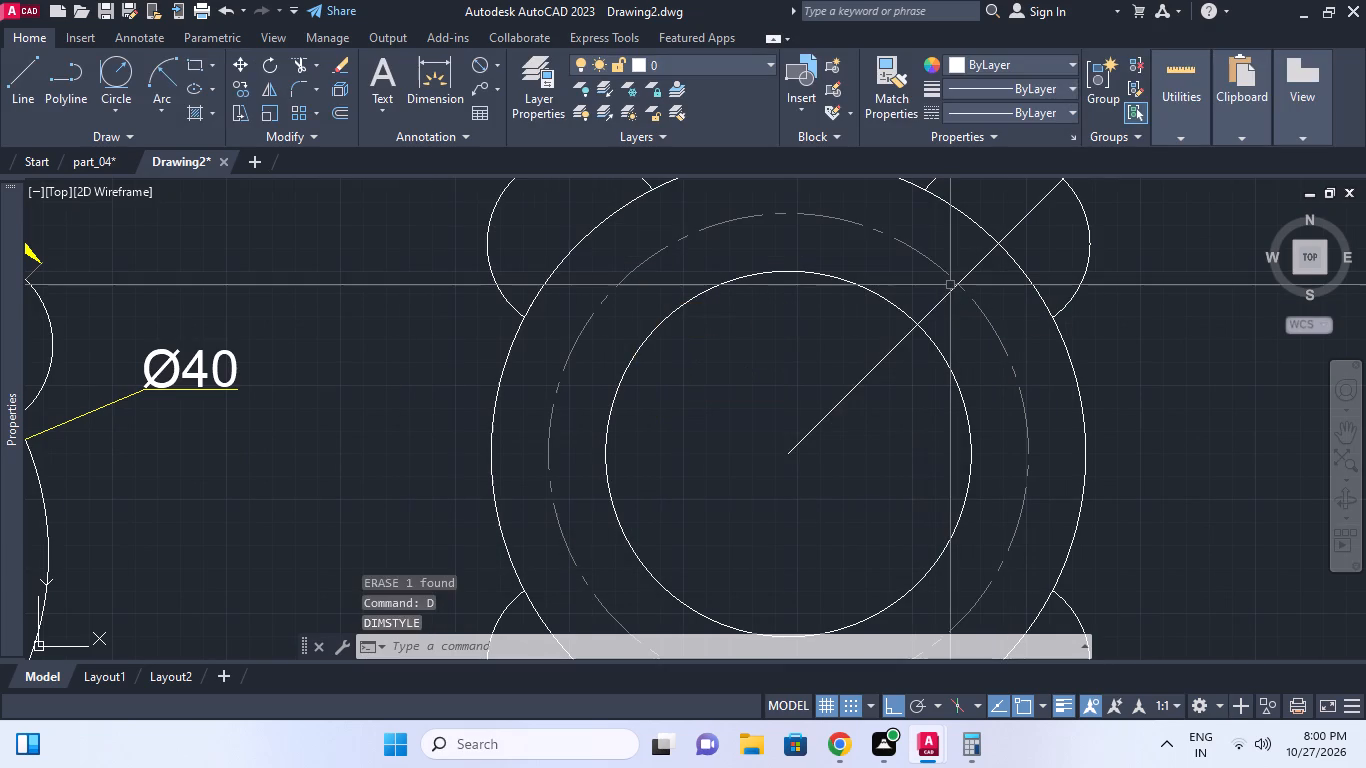
{"action": "type", "text": "c"}
{"action": "key", "text": "space"}
{"action": "left_click", "coordinate": [959, 284]}
{"action": "type", "text": "d"}
{"action": "key", "text": "space"}
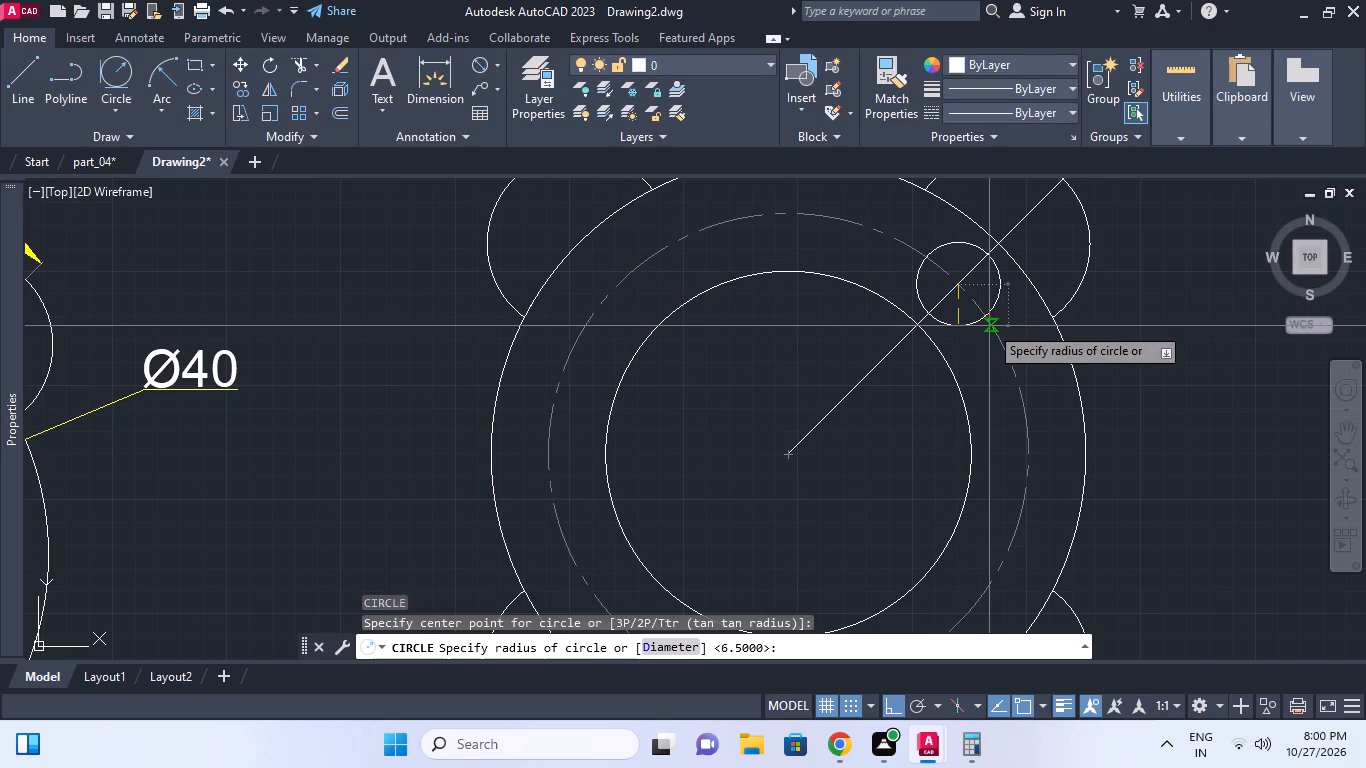
{"action": "key", "text": "7"}
{"action": "key", "text": "Return"}
{"action": "middle_click_drag", "start_coordinate": [1019, 296], "coordinate": [1008, 316]}
{"action": "scroll", "coordinate": [1010, 315], "scroll_direction": "down", "scroll_amount": 1}
{"action": "middle_click", "coordinate": [1010, 315]}
{"action": "scroll", "coordinate": [909, 285], "scroll_direction": "down", "scroll_amount": 2}
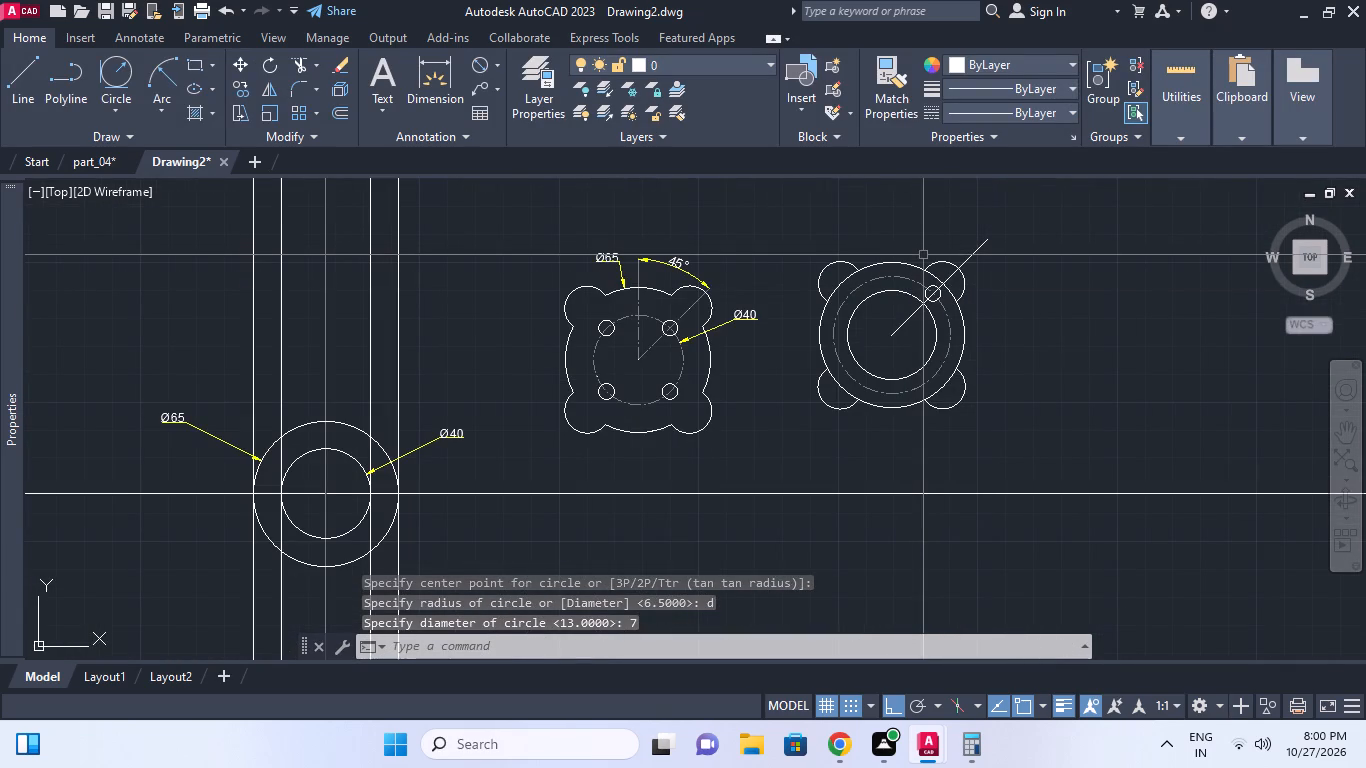
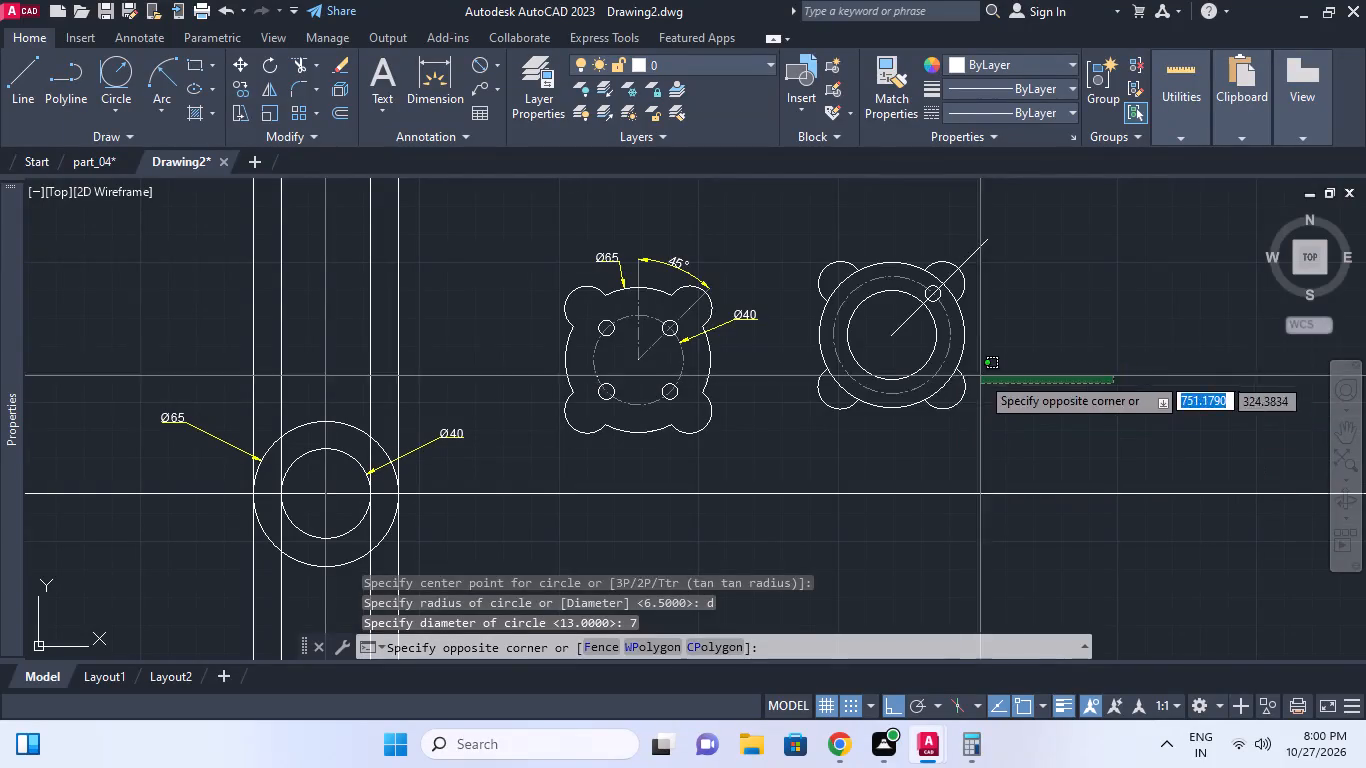
Polar-array the 7 diameter hole around the second view's centre with 4 items over a 360° fill.
{"action": "left_click", "coordinate": [1057, 328]}
{"action": "scroll", "coordinate": [927, 287], "scroll_direction": "up", "scroll_amount": 2}
{"action": "left_click", "coordinate": [931, 287]}
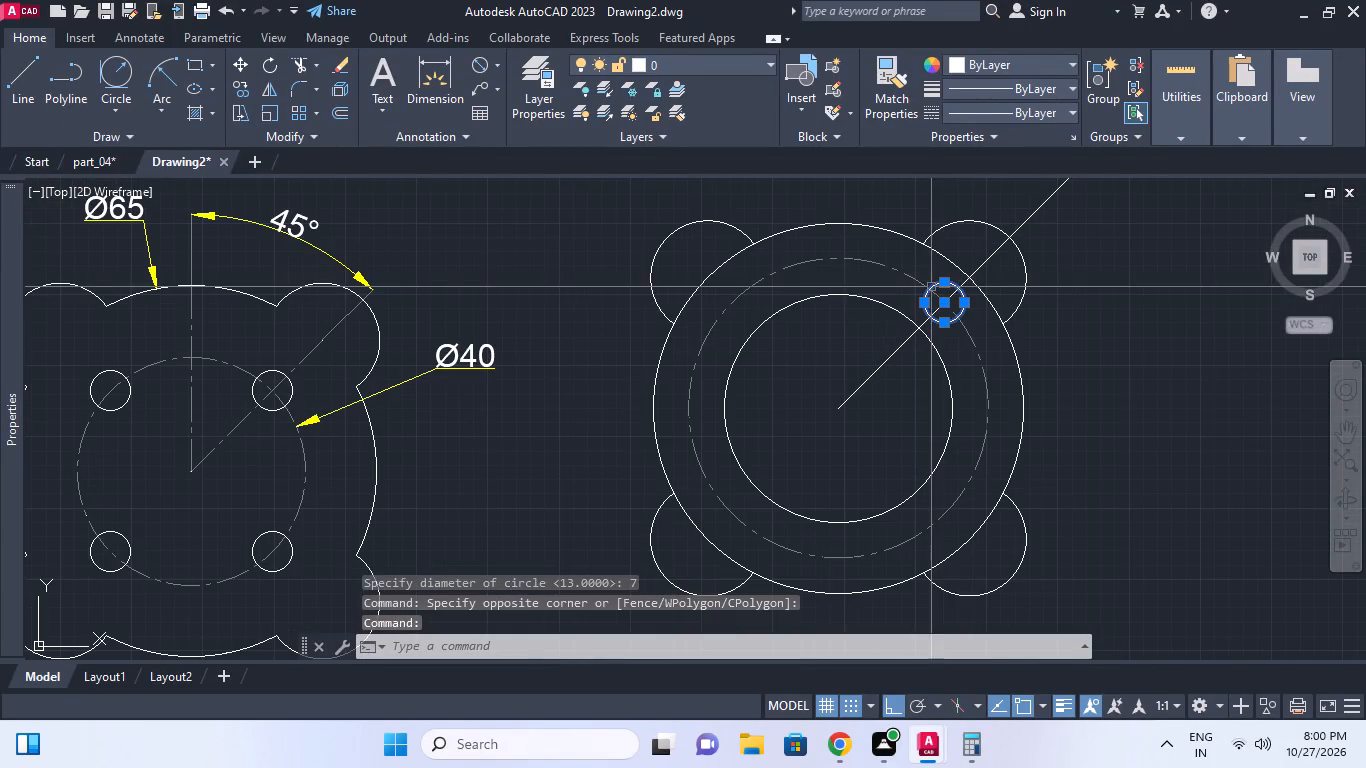
{"action": "type", "text": "ar"}
{"action": "key", "text": "space"}
{"action": "type", "text": "po"}
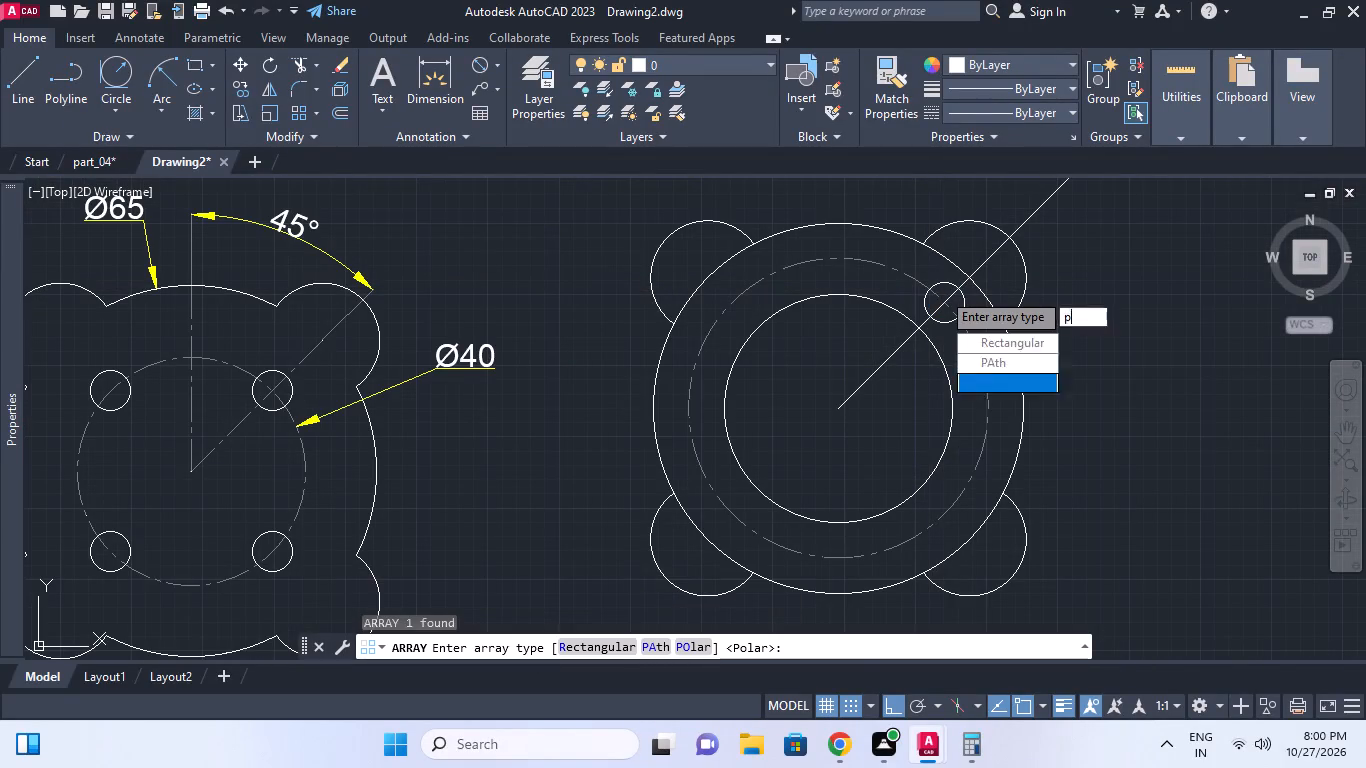
{"action": "key", "text": "space"}
{"action": "type", "text": "ced"}
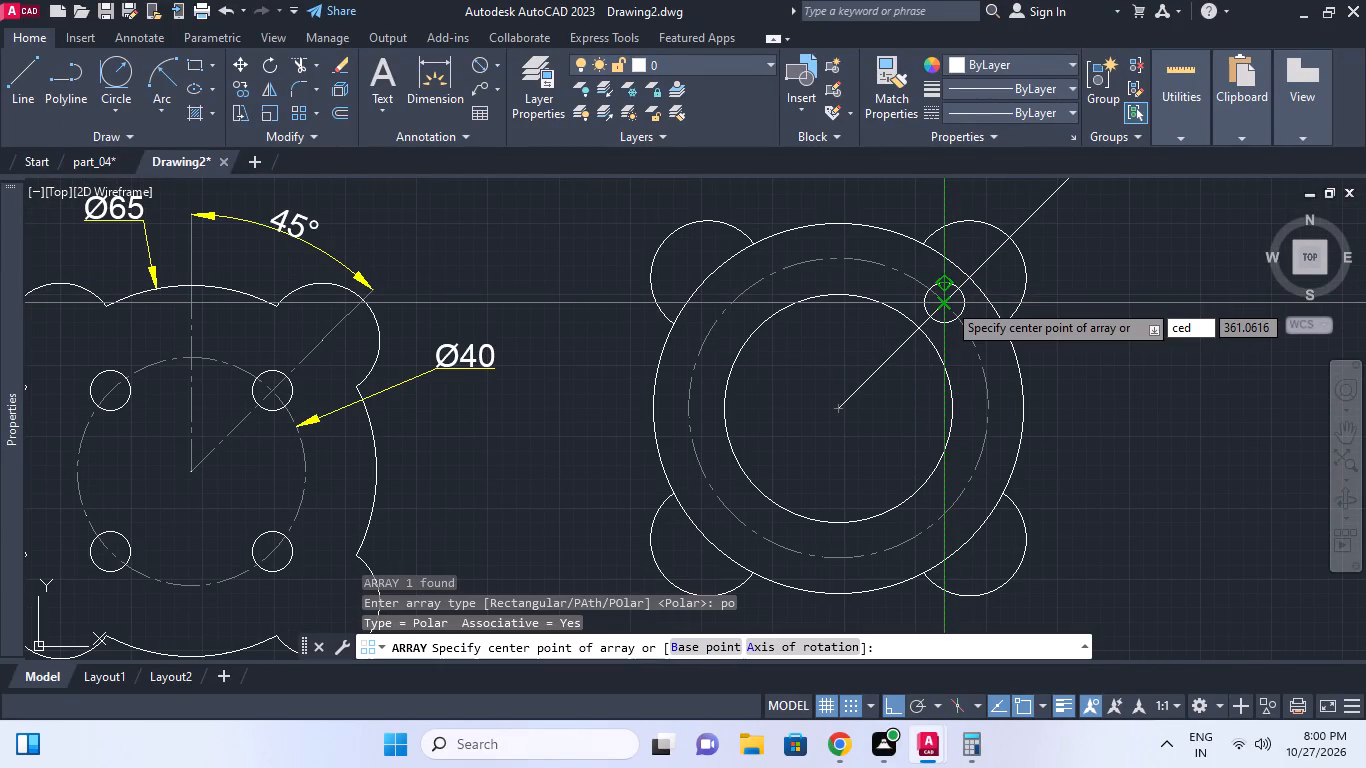
{"action": "key", "text": "BackSpace"}
{"action": "key", "text": "n"}
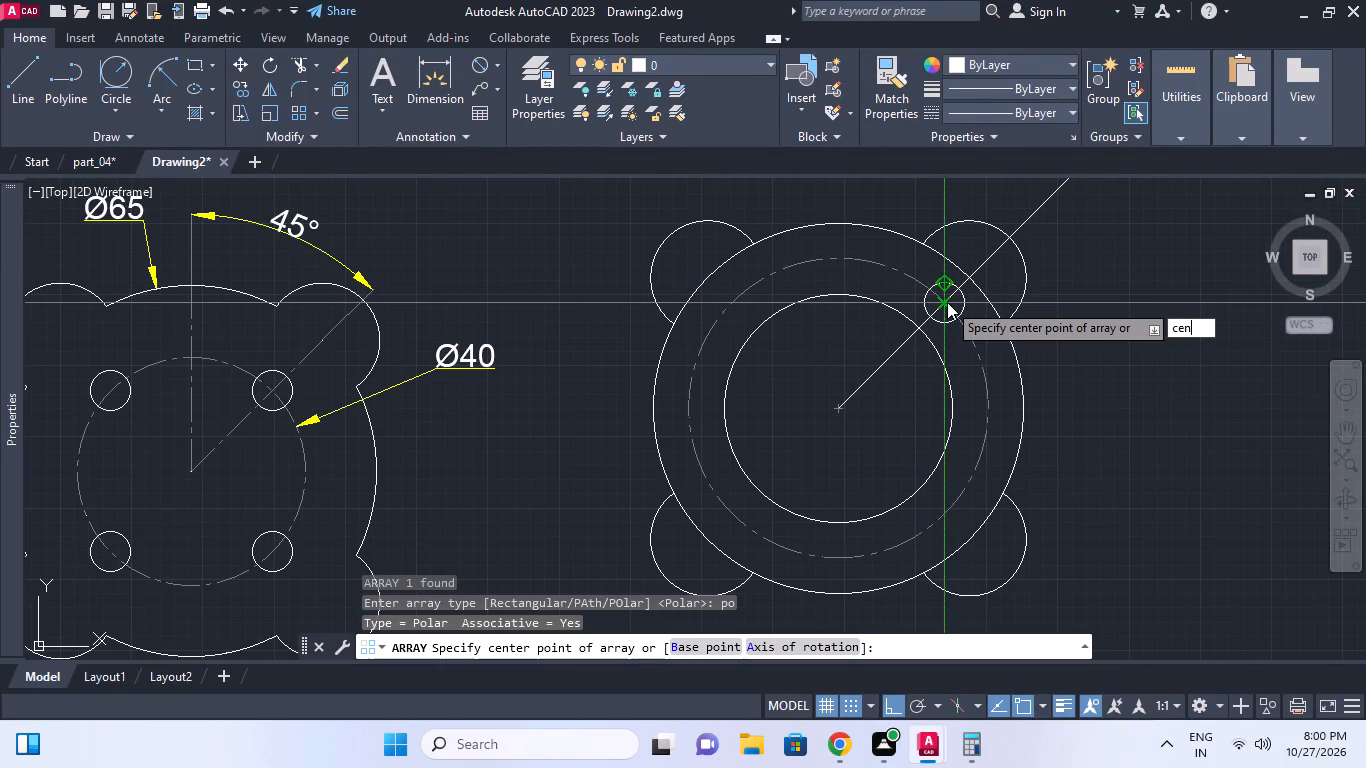
{"action": "key", "text": "space"}
{"action": "left_click", "coordinate": [987, 364]}
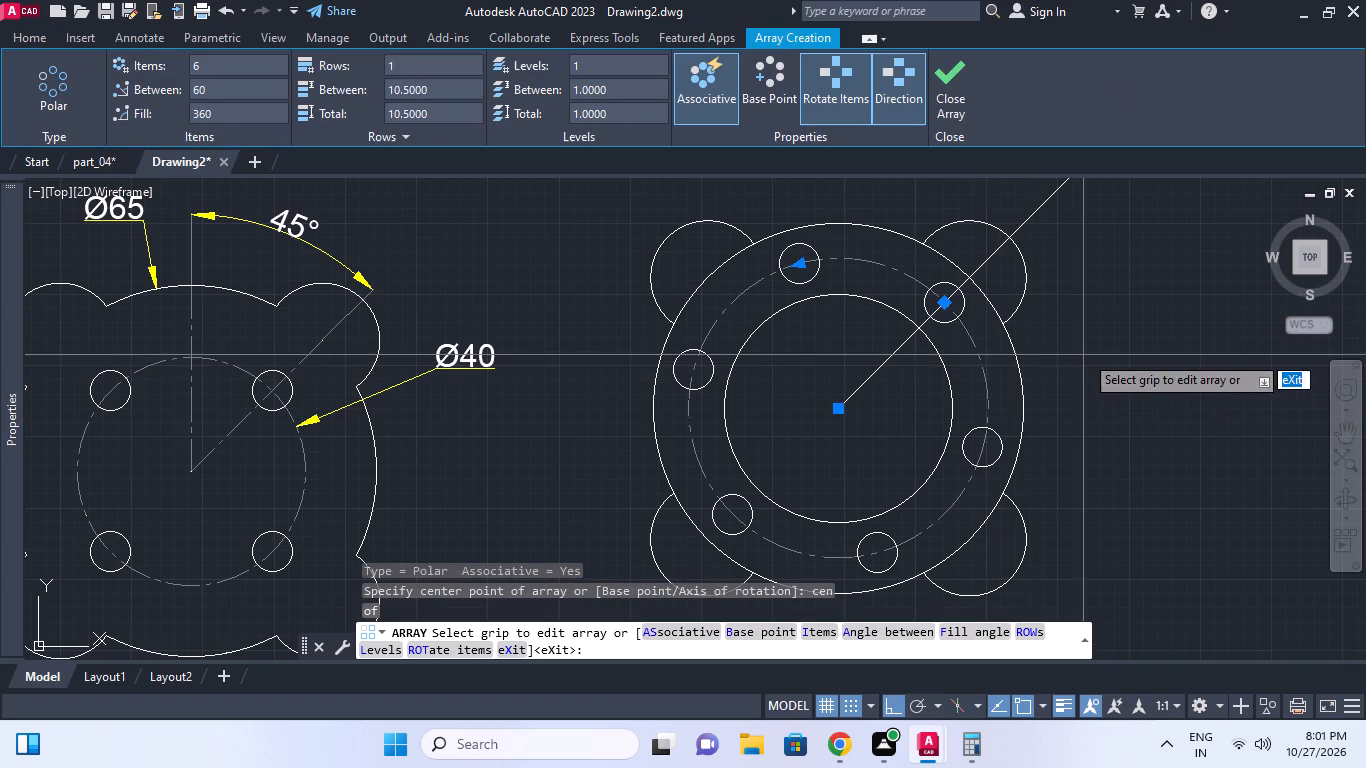
{"action": "left_click_drag", "start_coordinate": [243, 57], "coordinate": [196, 59]}
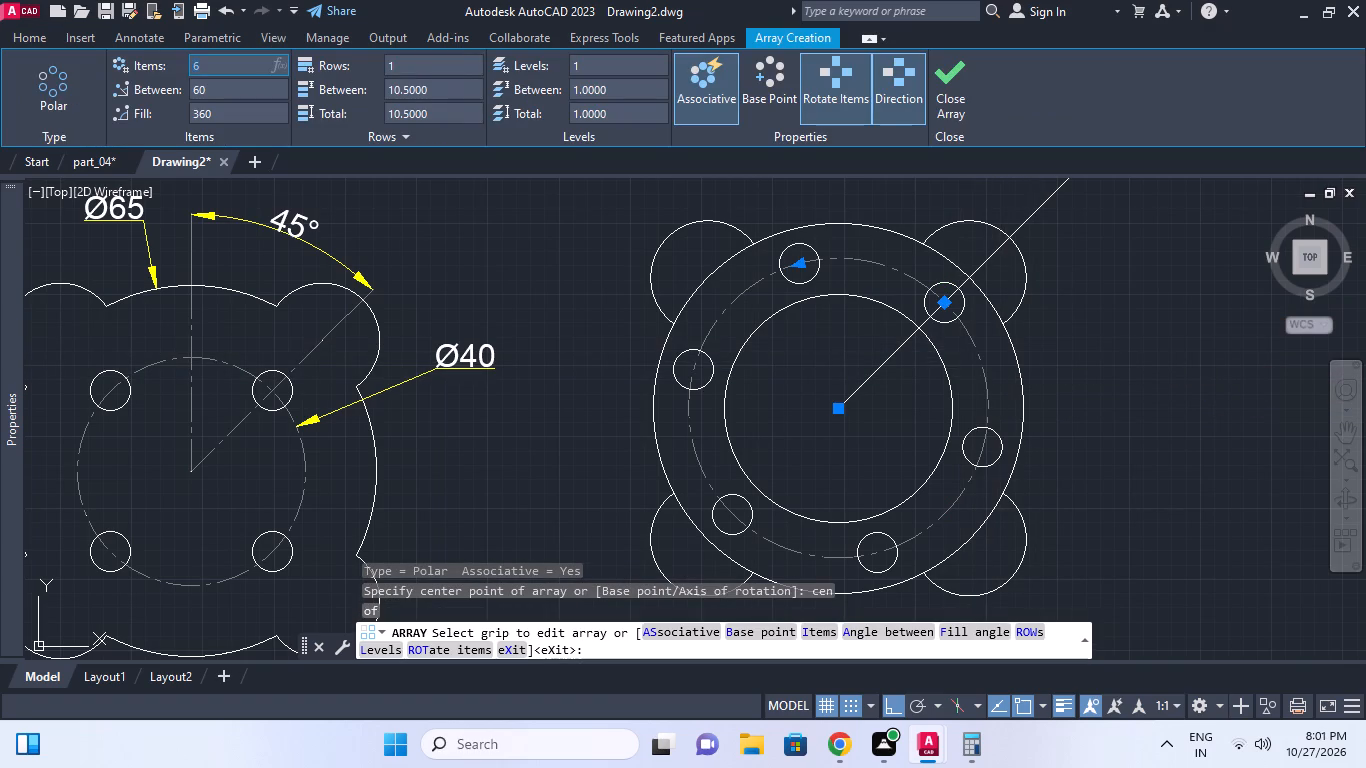
{"action": "key", "text": "4"}
{"action": "key", "text": "Return"}
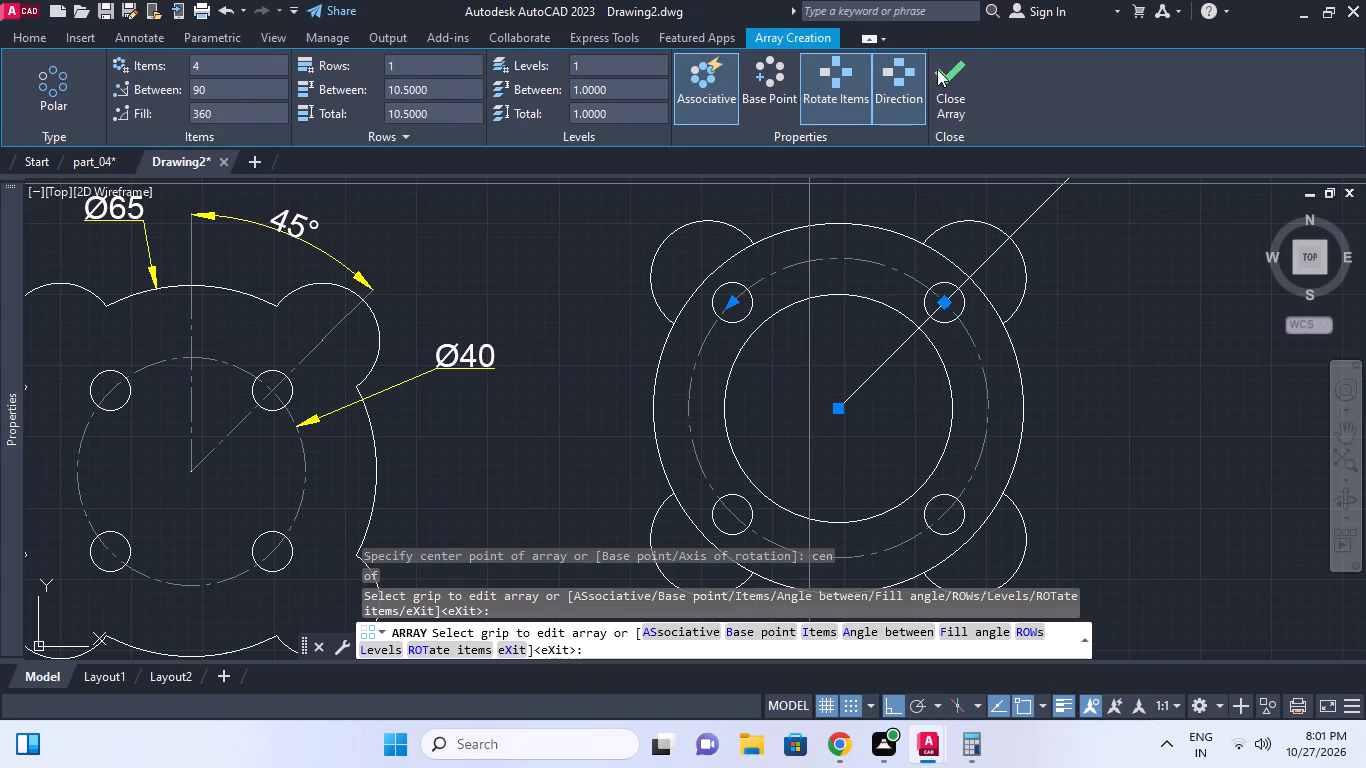
{"action": "left_click", "coordinate": [937, 69]}
{"action": "middle_click_drag", "start_coordinate": [823, 269], "coordinate": [861, 257]}
{"action": "middle_click", "coordinate": [858, 306]}
{"action": "key", "text": "Escape"}
Draw a vertical line from the second view's centre up past its outer circle.
{"action": "left_click", "coordinate": [935, 332]}
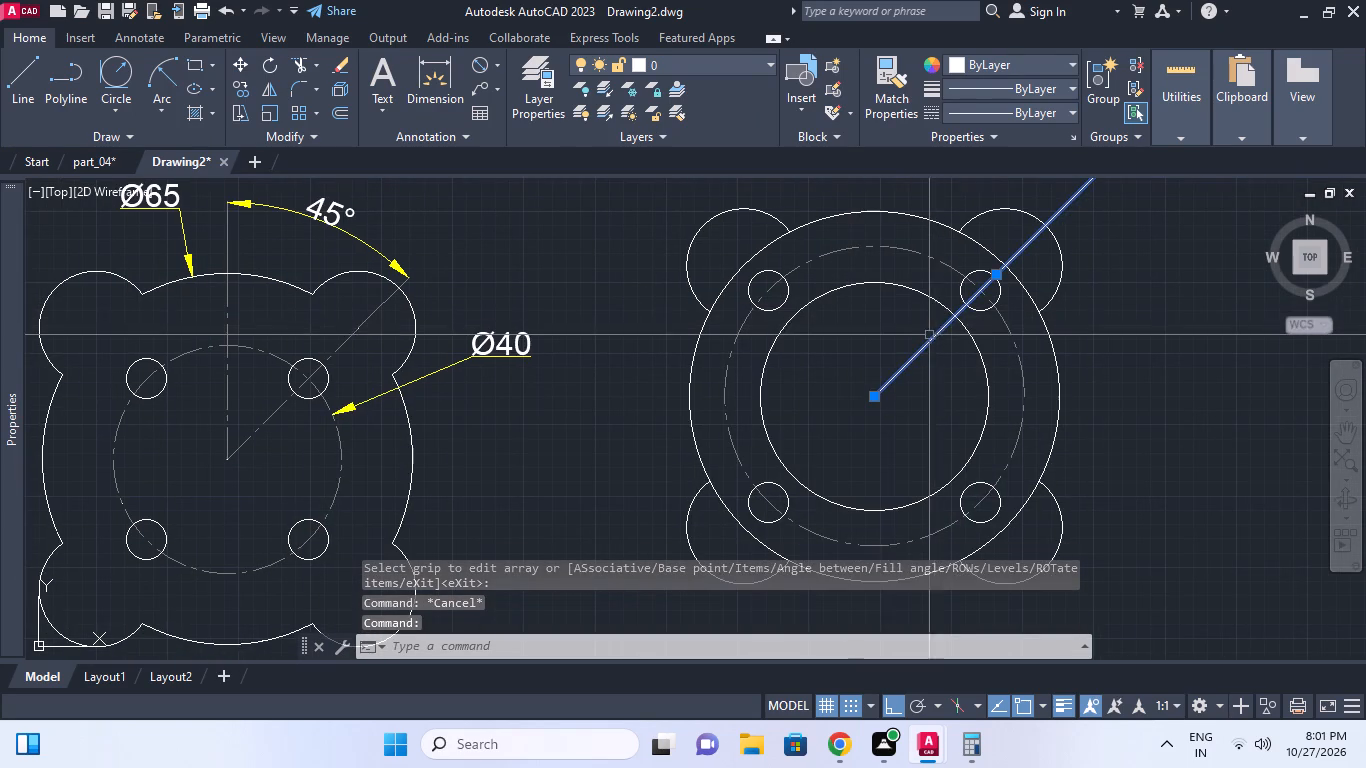
{"action": "key", "text": "Escape"}
{"action": "key", "text": "l"}
{"action": "key", "text": "space"}
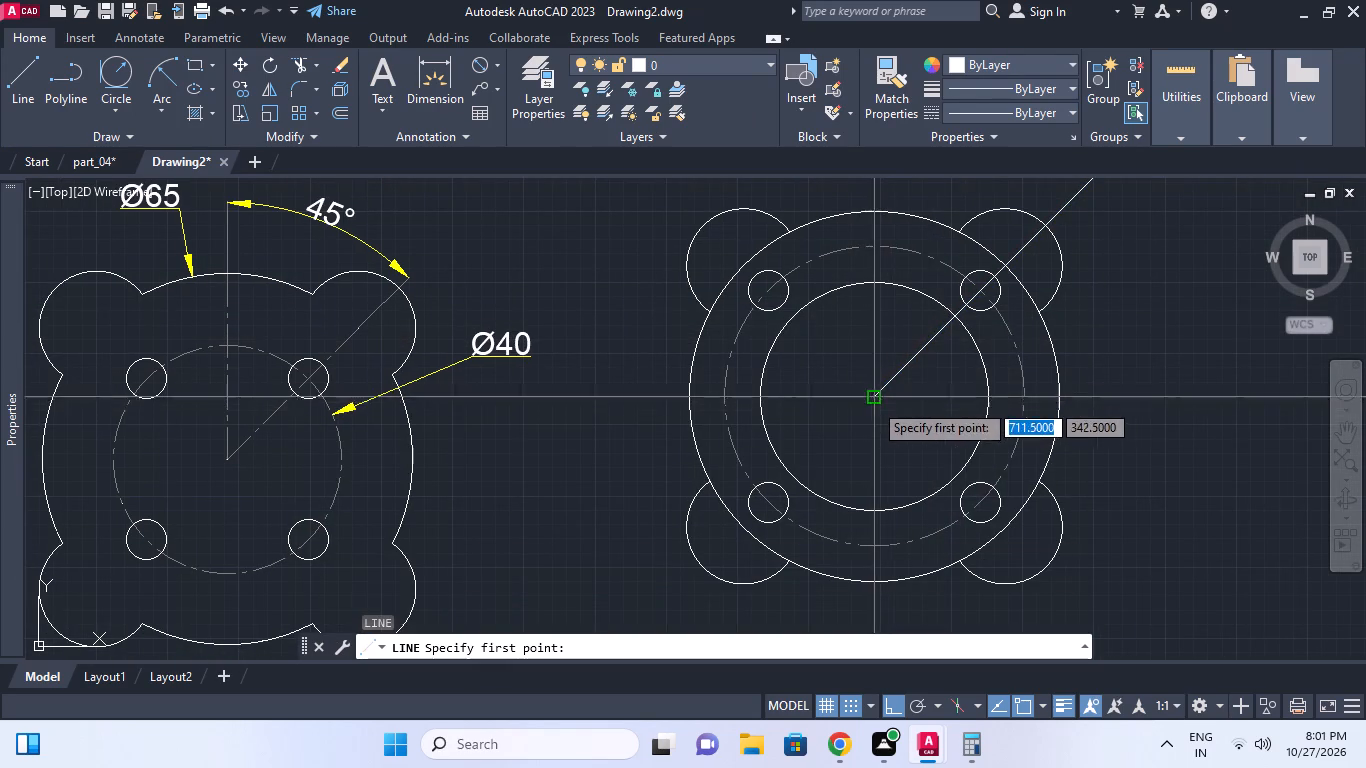
{"action": "left_click", "coordinate": [873, 402]}
{"action": "middle_click_drag", "start_coordinate": [875, 196], "coordinate": [875, 235]}
{"action": "left_click", "coordinate": [881, 194]}
{"action": "key", "text": "Escape"}
{"action": "middle_click", "coordinate": [885, 287]}
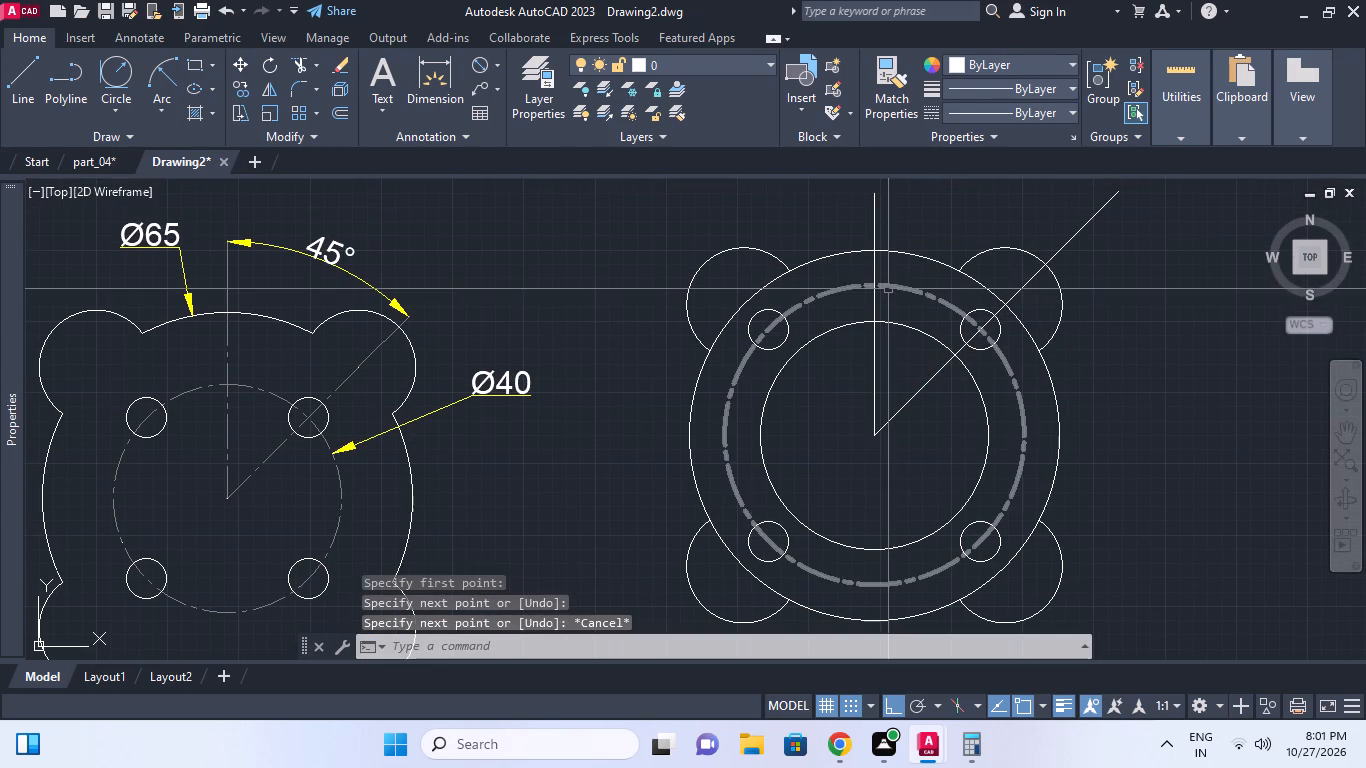
Trim the vertical and 45° lines where they extend beyond the second view's outer circle.
{"action": "key", "text": "t"}
{"action": "key", "text": "r"}
{"action": "key", "text": "space"}
{"action": "left_click", "coordinate": [918, 257]}
{"action": "key", "text": "space"}
{"action": "left_click", "coordinate": [879, 234]}
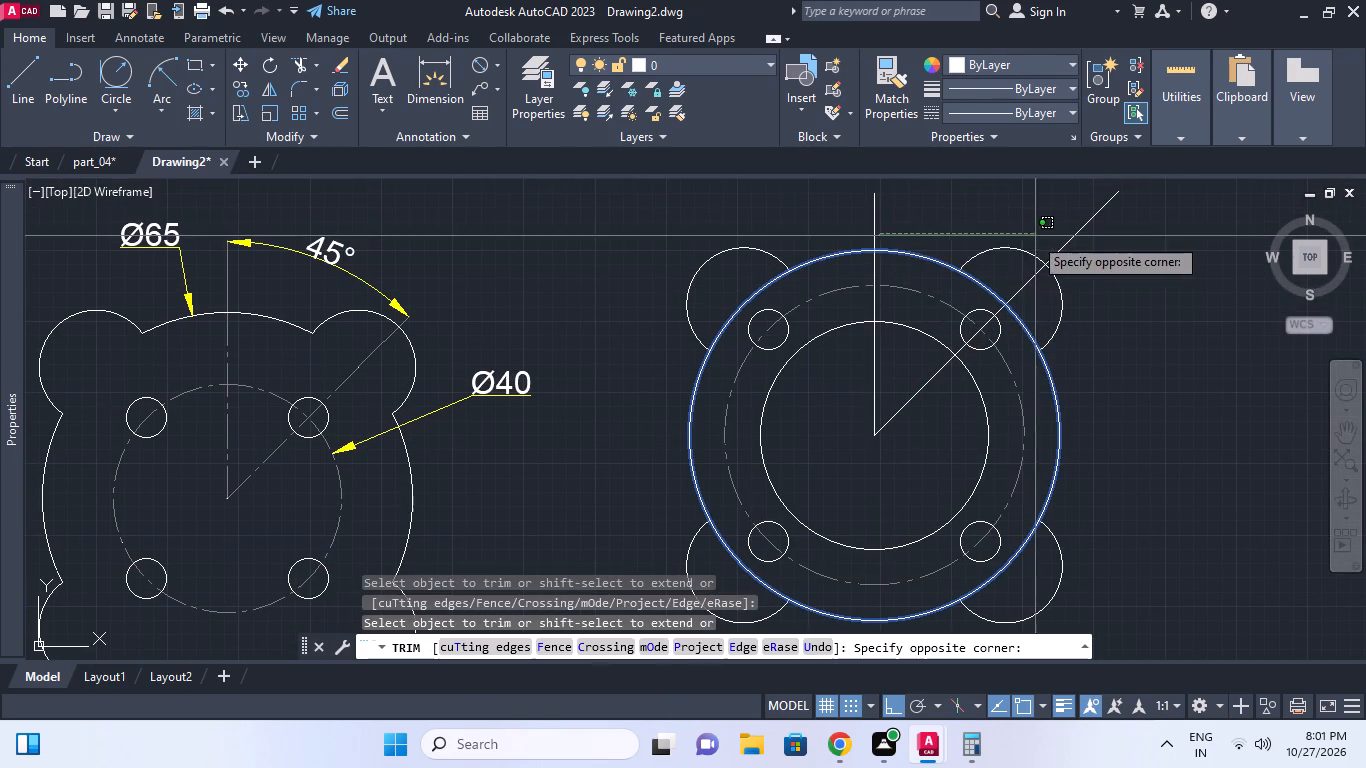
{"action": "left_click", "coordinate": [863, 215]}
{"action": "left_click", "coordinate": [1093, 230]}
{"action": "left_click", "coordinate": [1077, 219]}
{"action": "key", "text": "Escape"}
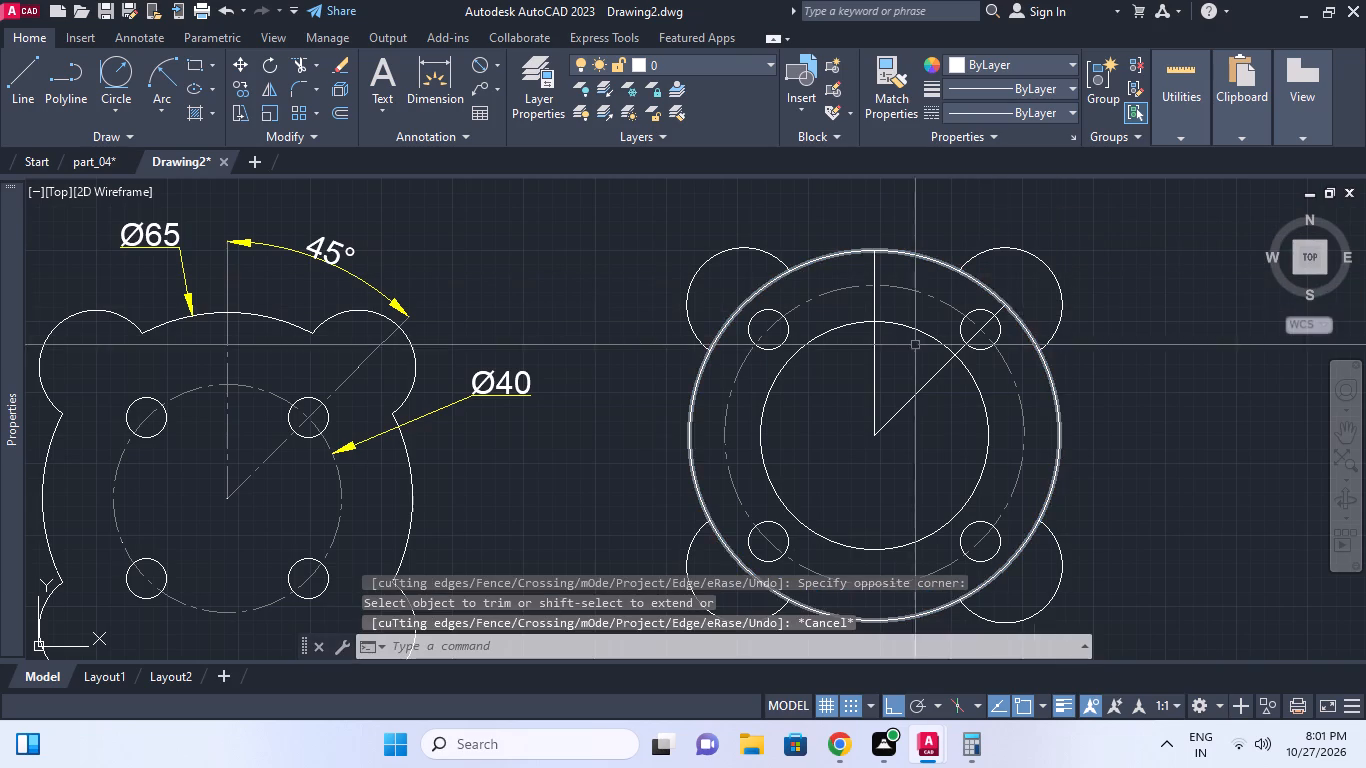
Match the properties of the second view's middle centerline circle onto its vertical and 45° lines.
{"action": "middle_click_drag", "start_coordinate": [896, 350], "coordinate": [902, 323]}
{"action": "left_click", "coordinate": [937, 269]}
{"action": "key", "text": "m"}
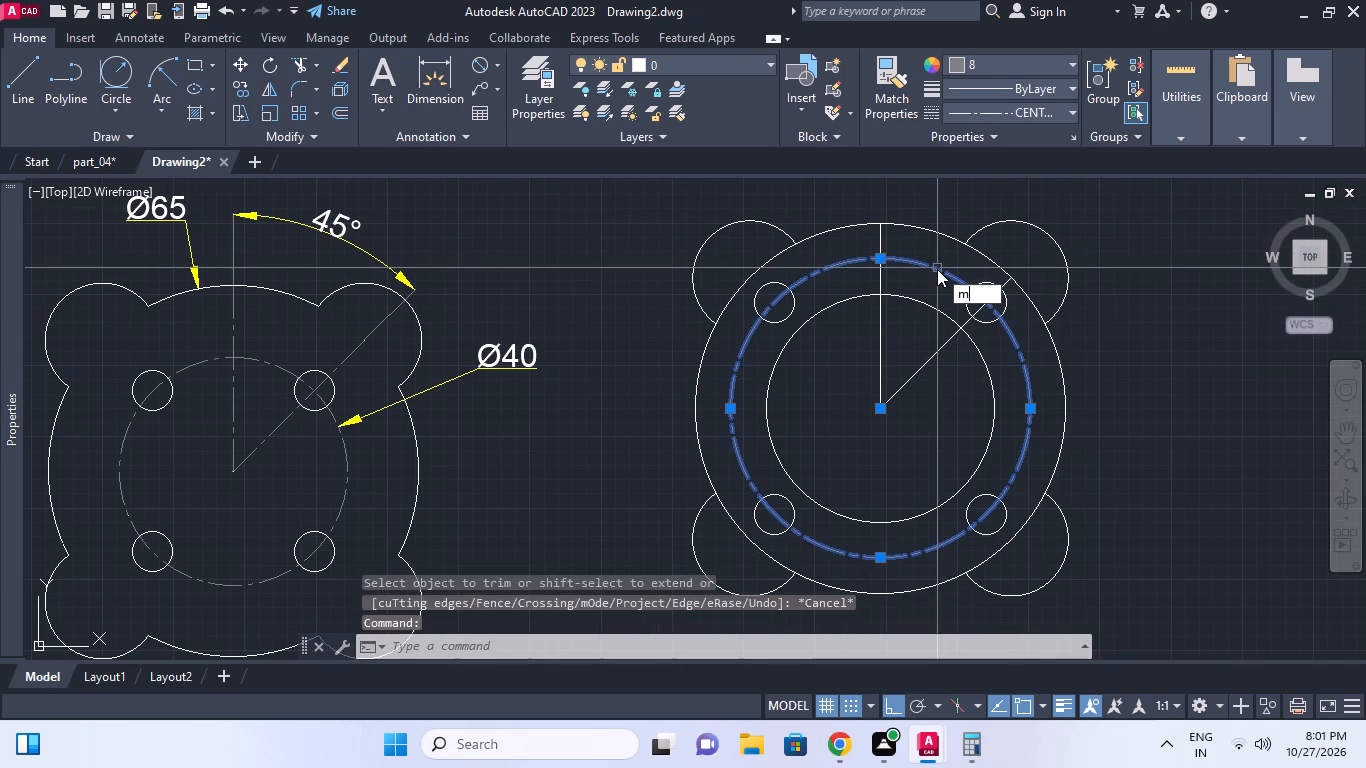
{"action": "key", "text": "a"}
{"action": "key", "text": "space"}
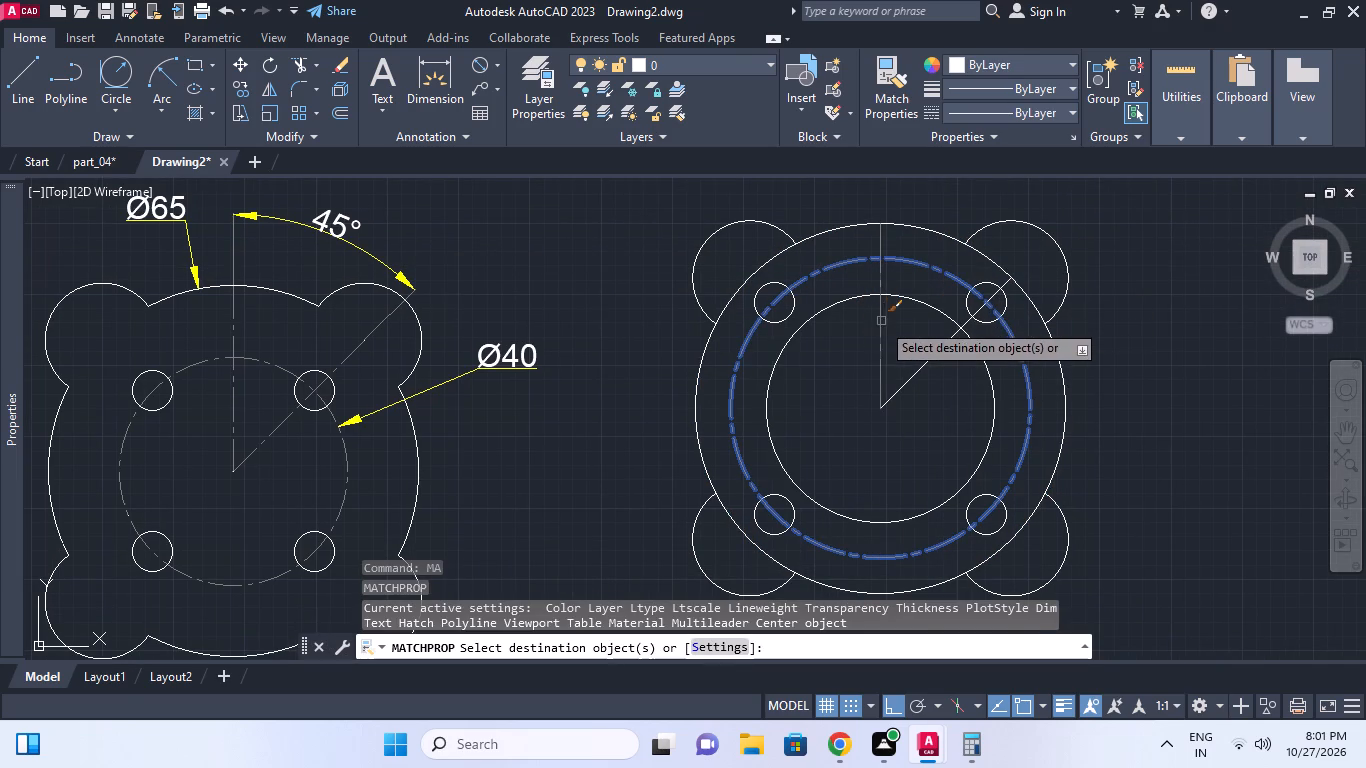
{"action": "left_click", "coordinate": [881, 322]}
{"action": "left_click", "coordinate": [931, 382]}
{"action": "left_click", "coordinate": [902, 348]}
{"action": "right_click", "coordinate": [906, 347]}
{"action": "left_click", "coordinate": [971, 370]}
{"action": "key", "text": "Escape"}
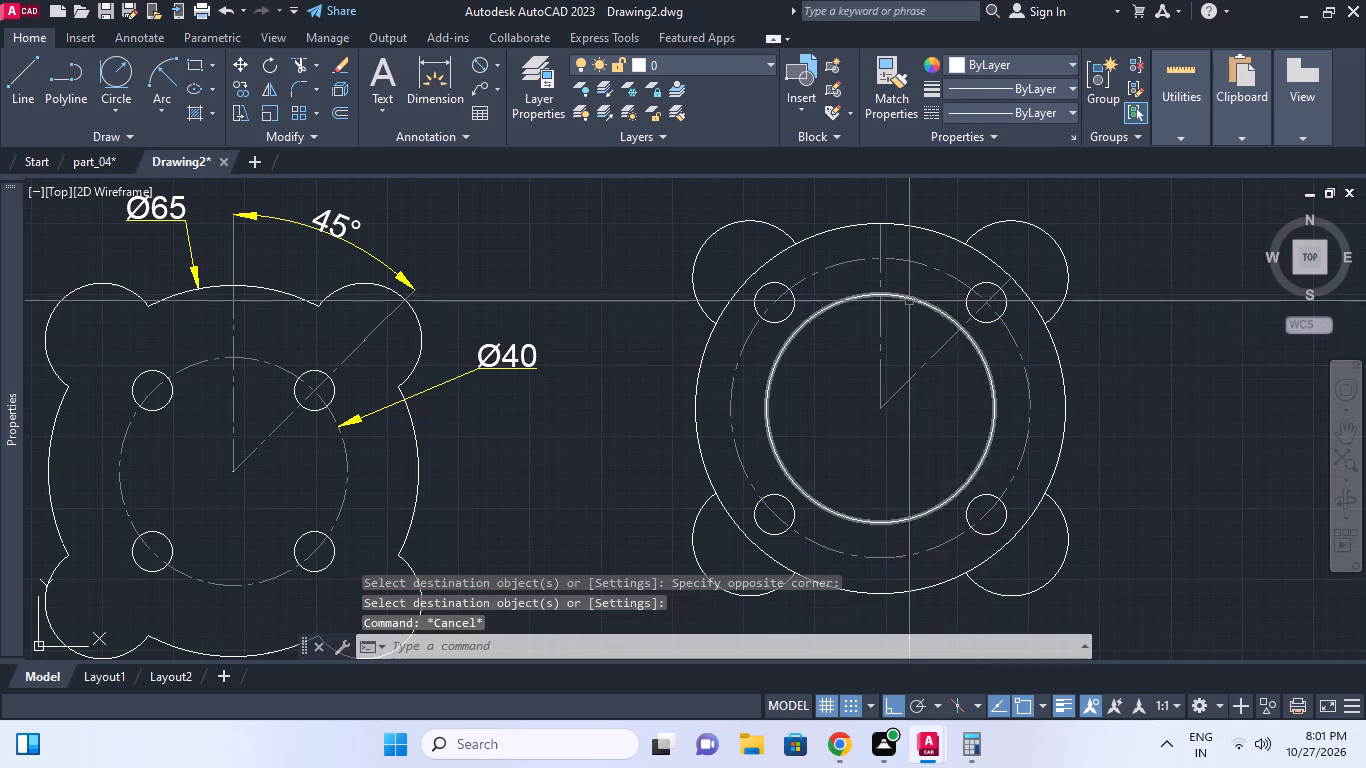
Add an angular dimension between the second view's vertical and diagonal centerlines, placed above the upper lobe.
{"action": "middle_click", "coordinate": [948, 337]}
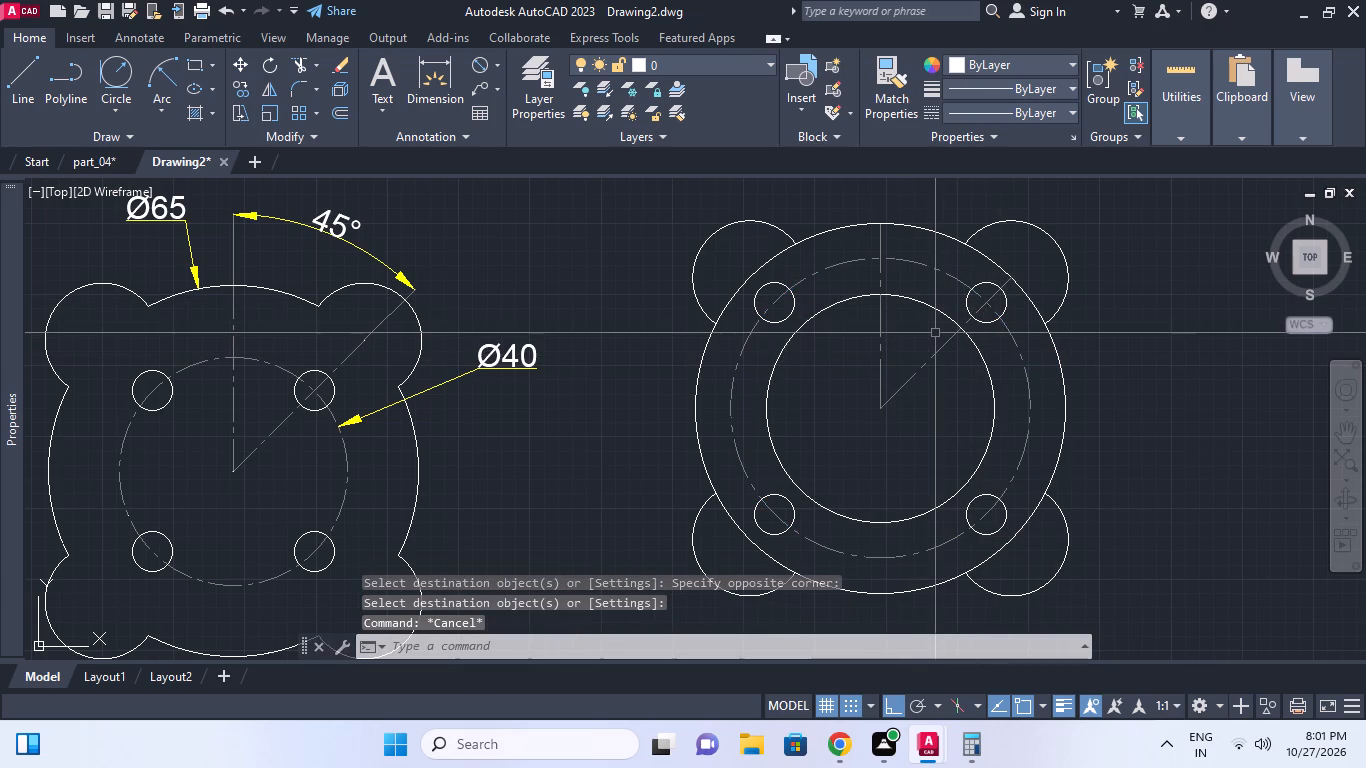
{"action": "type", "text": "dan"}
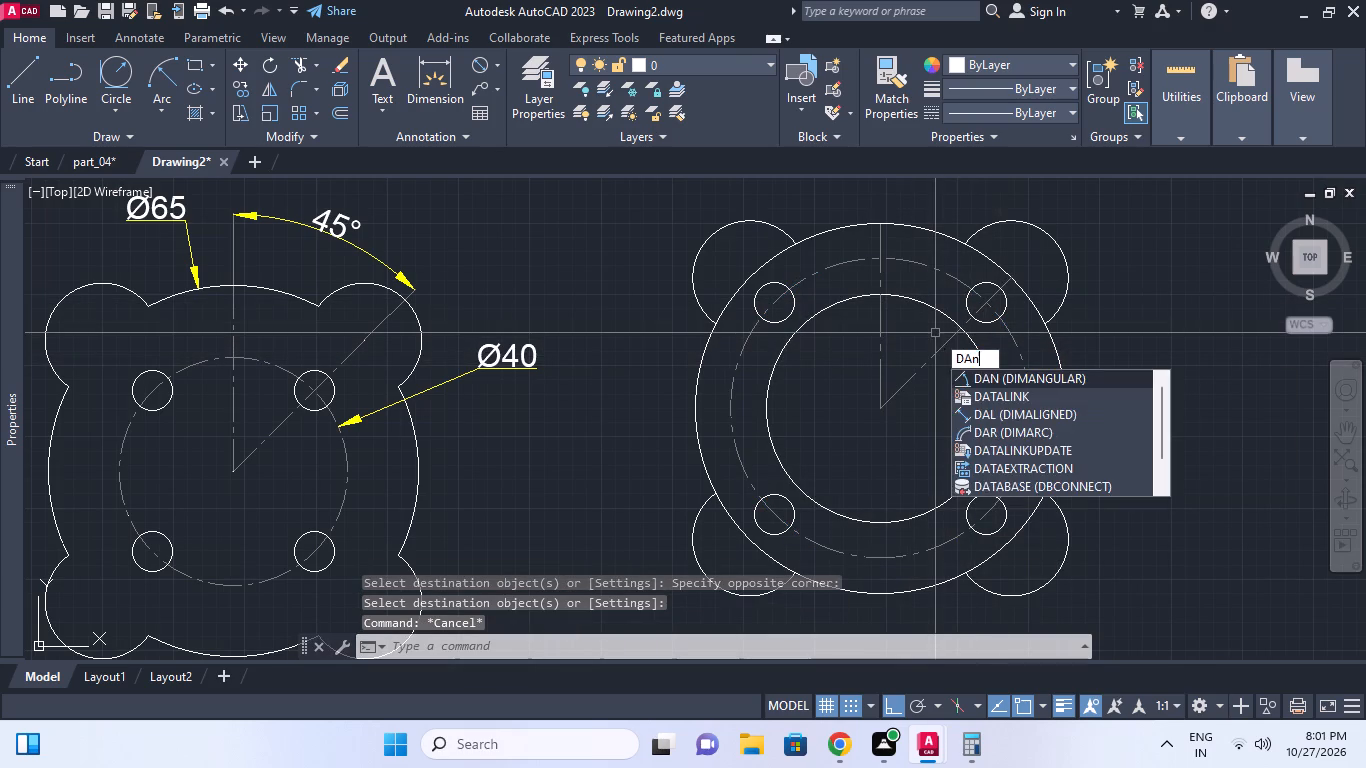
{"action": "key", "text": "space"}
{"action": "left_click", "coordinate": [881, 353]}
{"action": "left_click", "coordinate": [924, 359]}
{"action": "middle_click_drag", "start_coordinate": [966, 228], "coordinate": [957, 283]}
{"action": "left_click", "coordinate": [997, 227]}
{"action": "middle_click", "coordinate": [1149, 276]}
{"action": "middle_click_drag", "start_coordinate": [1065, 310], "coordinate": [1068, 271]}
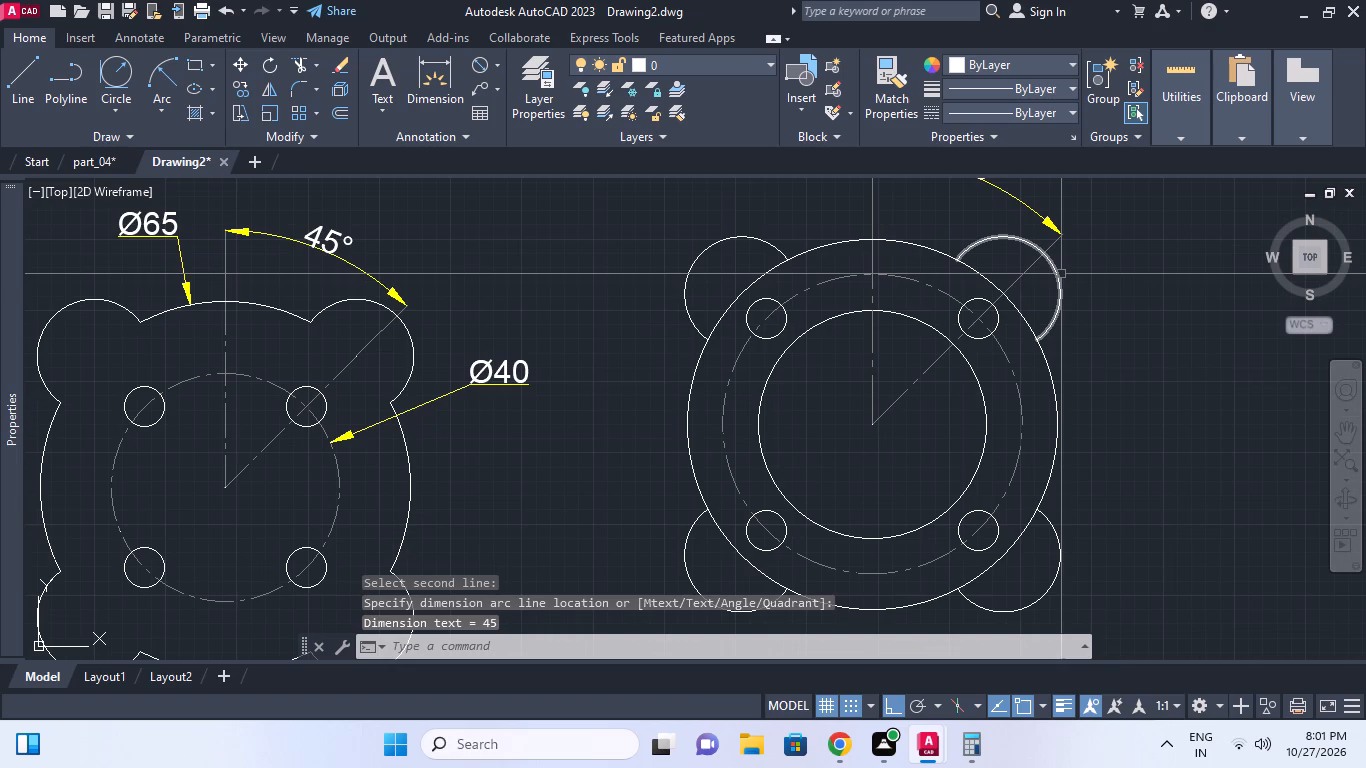
Trim the second view's outer circle inside all four lobes, using the lobe arcs as cutting edges.
{"action": "key", "text": "t"}
{"action": "key", "text": "r"}
{"action": "key", "text": "space"}
{"action": "left_click", "coordinate": [1056, 306]}
{"action": "middle_click_drag", "start_coordinate": [1067, 369], "coordinate": [1064, 369]}
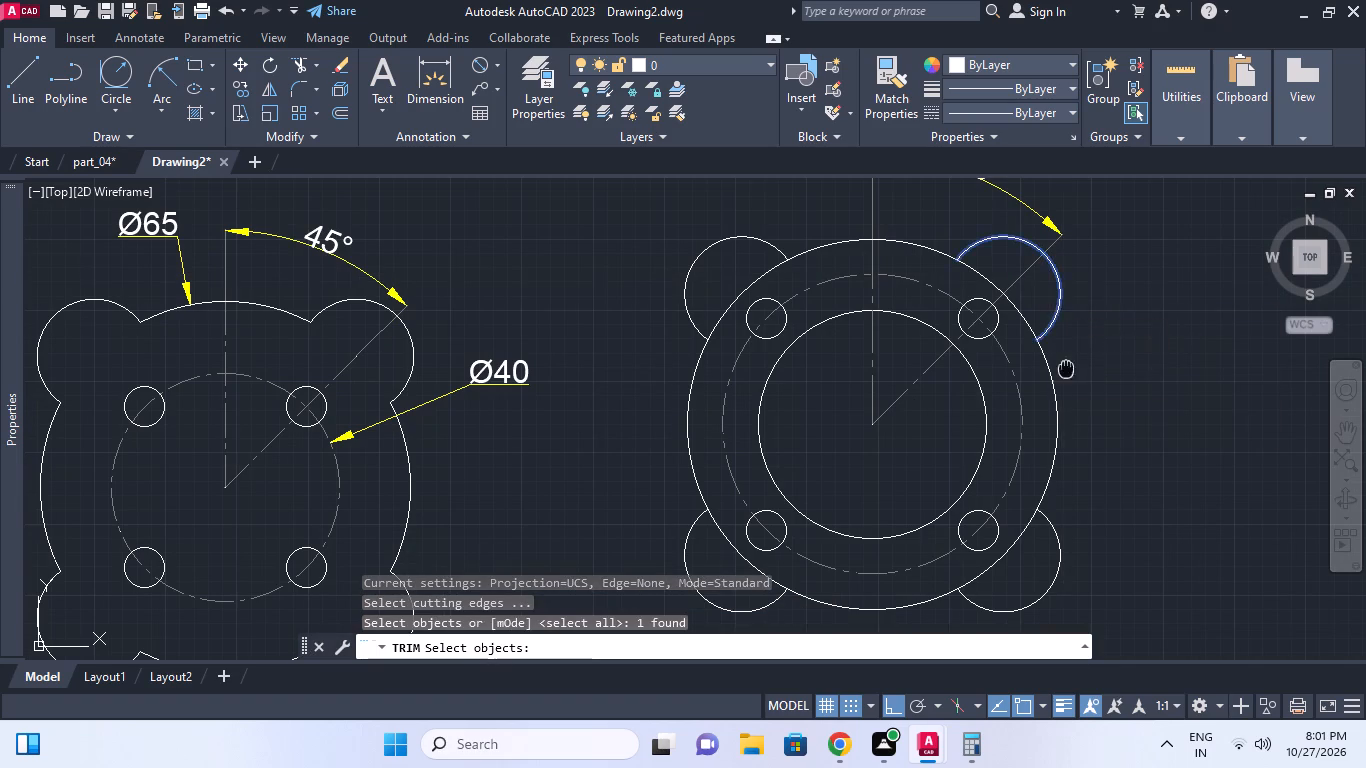
{"action": "middle_click_drag", "start_coordinate": [1064, 369], "coordinate": [1097, 304]}
{"action": "left_click", "coordinate": [1095, 506]}
{"action": "left_click", "coordinate": [1085, 493]}
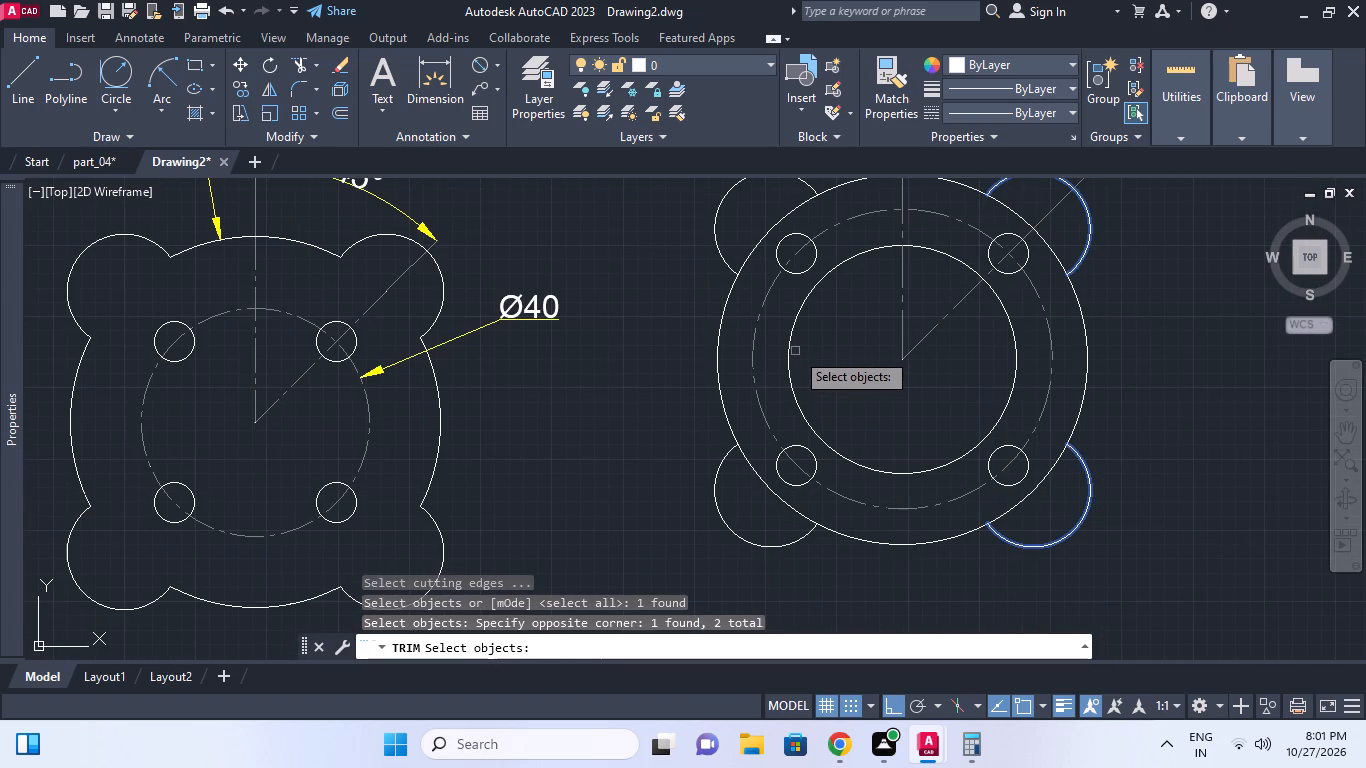
{"action": "left_click", "coordinate": [727, 241]}
{"action": "left_click", "coordinate": [705, 230]}
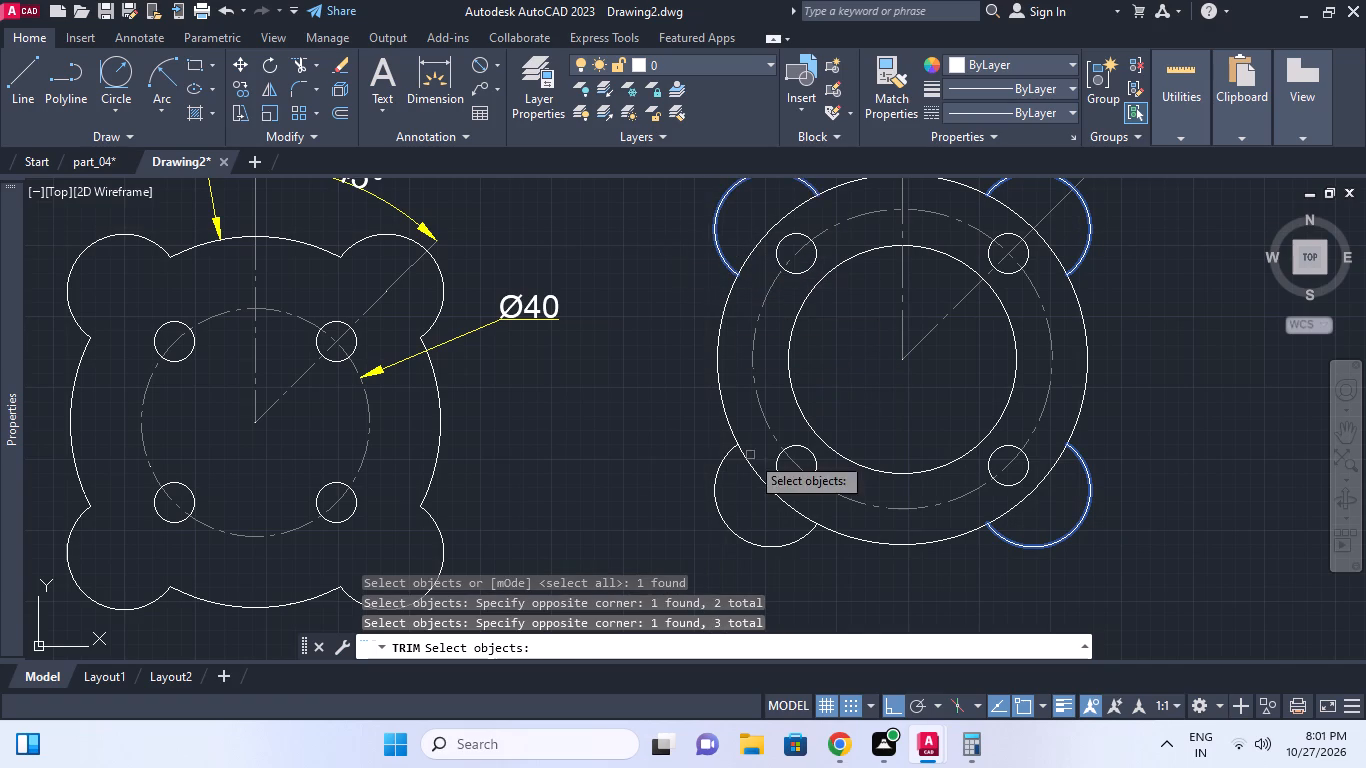
{"action": "left_click", "coordinate": [757, 492]}
{"action": "left_click", "coordinate": [706, 498]}
{"action": "left_click", "coordinate": [989, 550]}
{"action": "left_click", "coordinate": [1058, 542]}
{"action": "right_click", "coordinate": [1062, 498]}
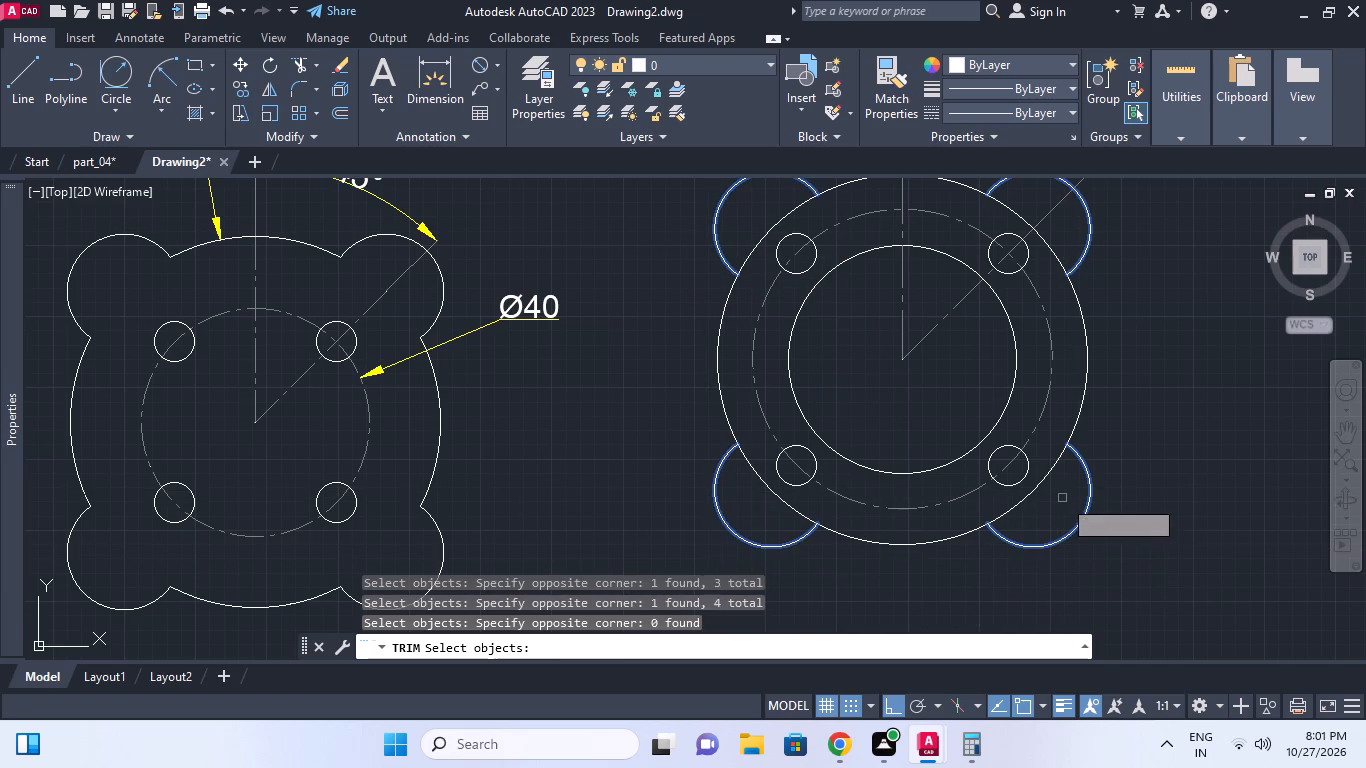
{"action": "left_click", "coordinate": [1050, 476]}
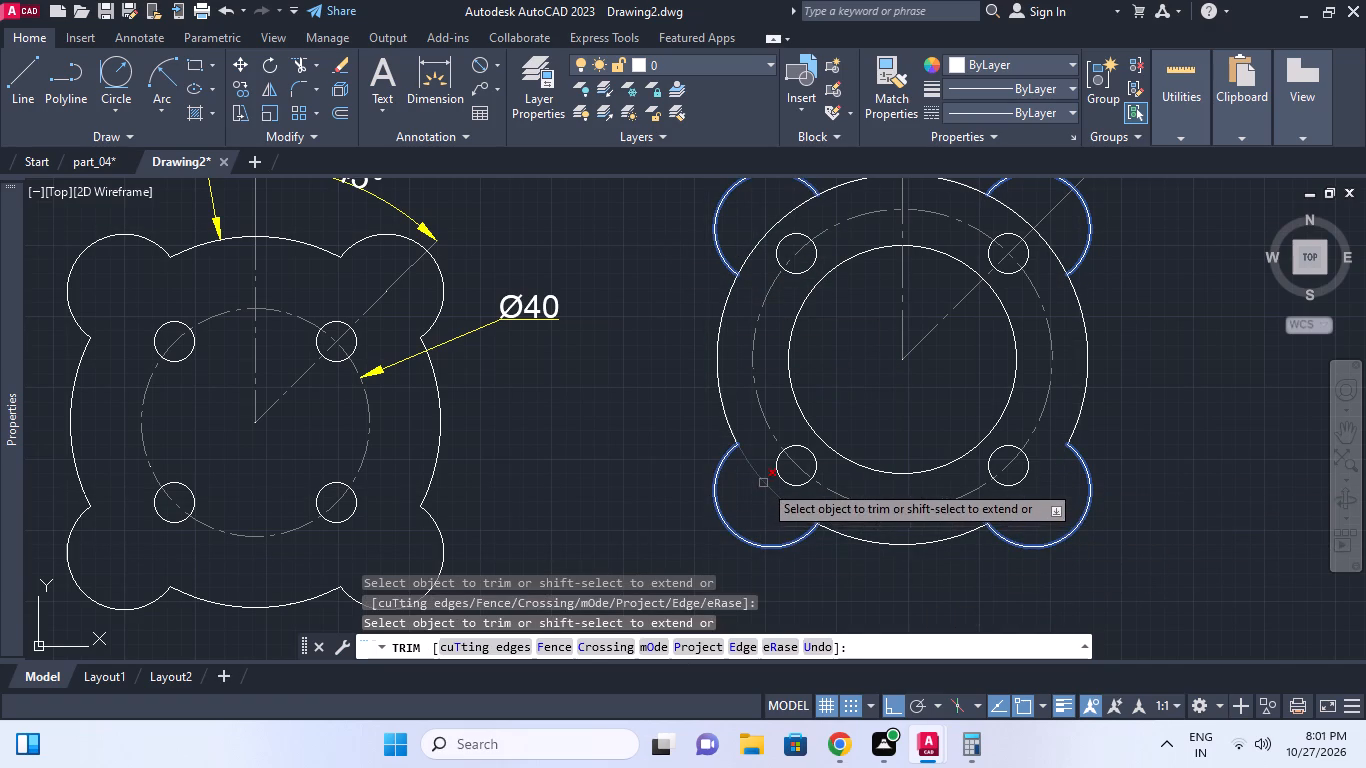
{"action": "left_click", "coordinate": [763, 483]}
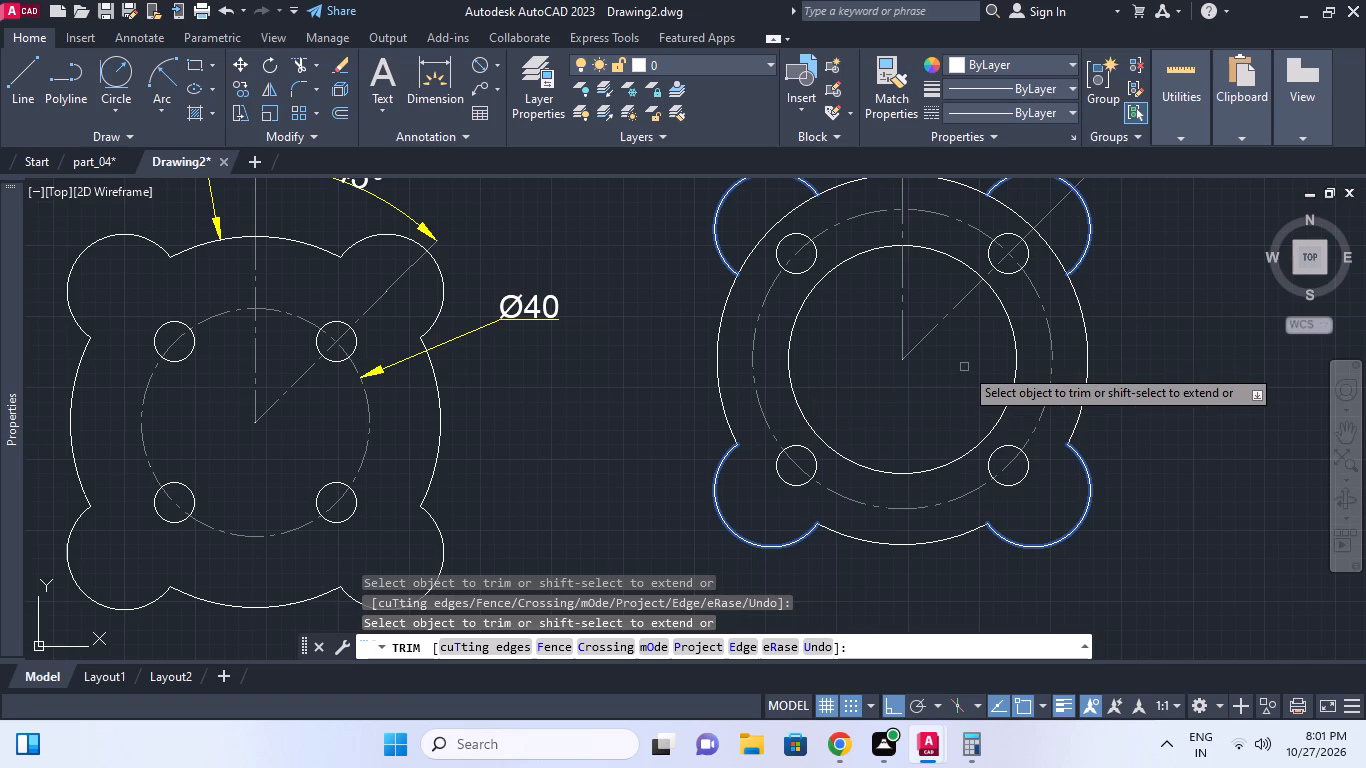
{"action": "middle_click_drag", "start_coordinate": [971, 367], "coordinate": [962, 425]}
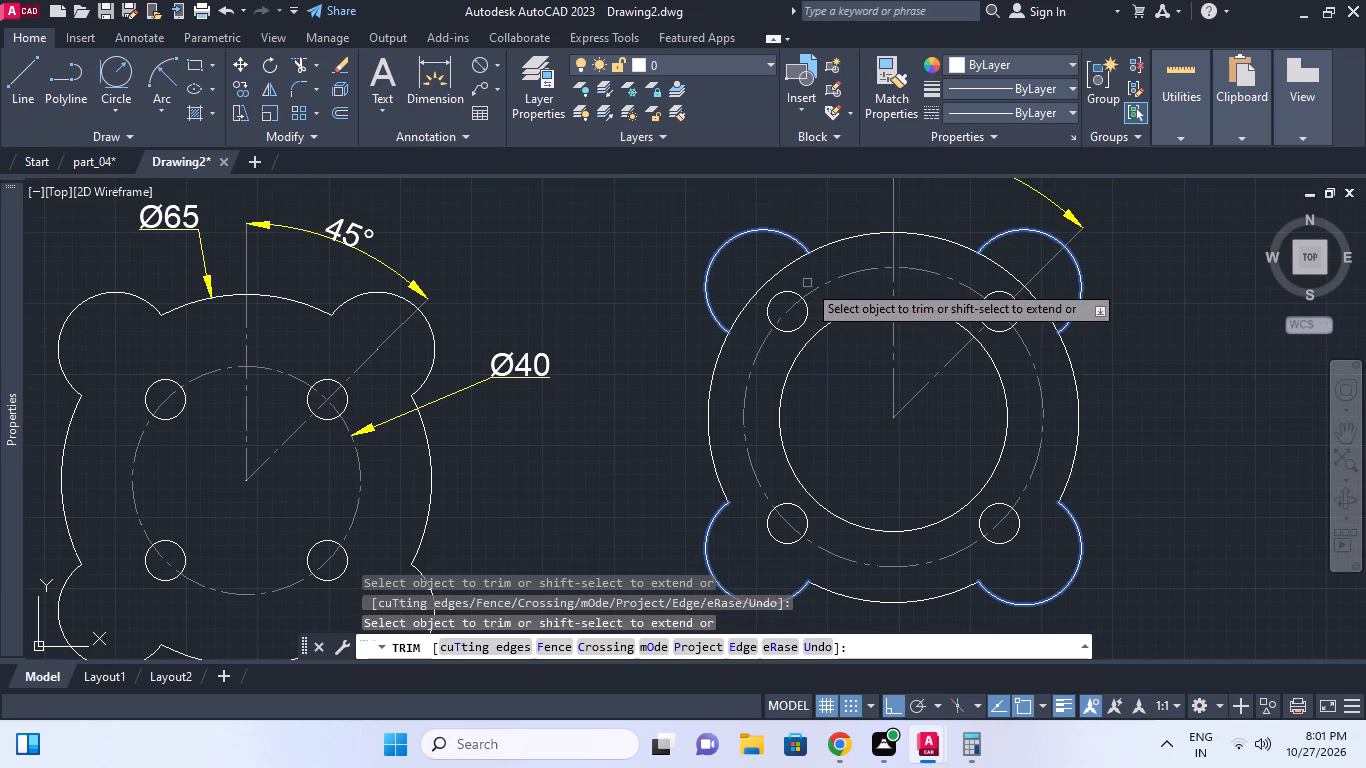
{"action": "left_click", "coordinate": [783, 274]}
{"action": "left_click", "coordinate": [1015, 277]}
{"action": "middle_click", "coordinate": [1110, 307]}
{"action": "scroll", "coordinate": [1110, 307], "scroll_direction": "down", "scroll_amount": 1}
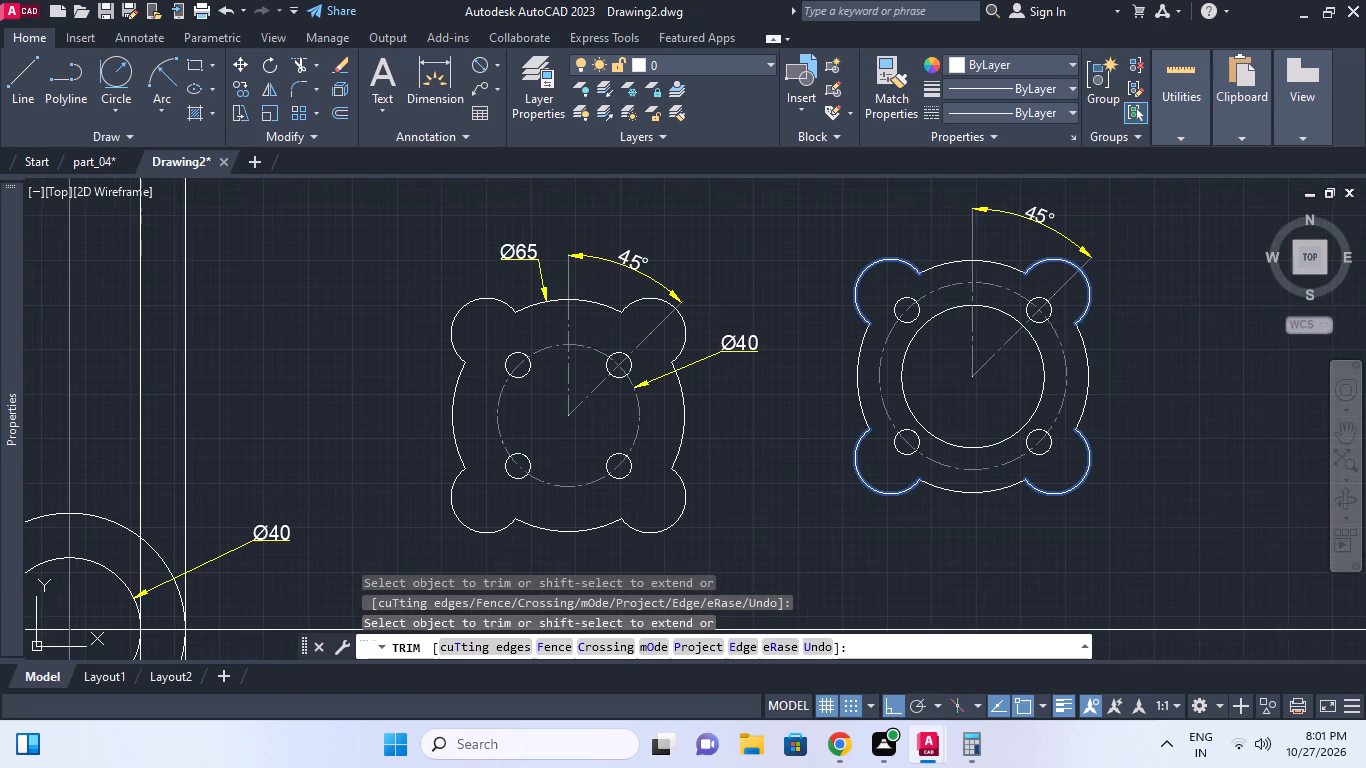
{"action": "right_click", "coordinate": [1156, 319]}
{"action": "left_click", "coordinate": [1218, 357]}
Erase the entire first four-lobed view together with its 65 and 40 diameter and 45° dimensions.
{"action": "middle_click", "coordinate": [1104, 347]}
{"action": "scroll", "coordinate": [1104, 347], "scroll_direction": "down", "scroll_amount": 1}
{"action": "middle_click_drag", "start_coordinate": [887, 357], "coordinate": [883, 332]}
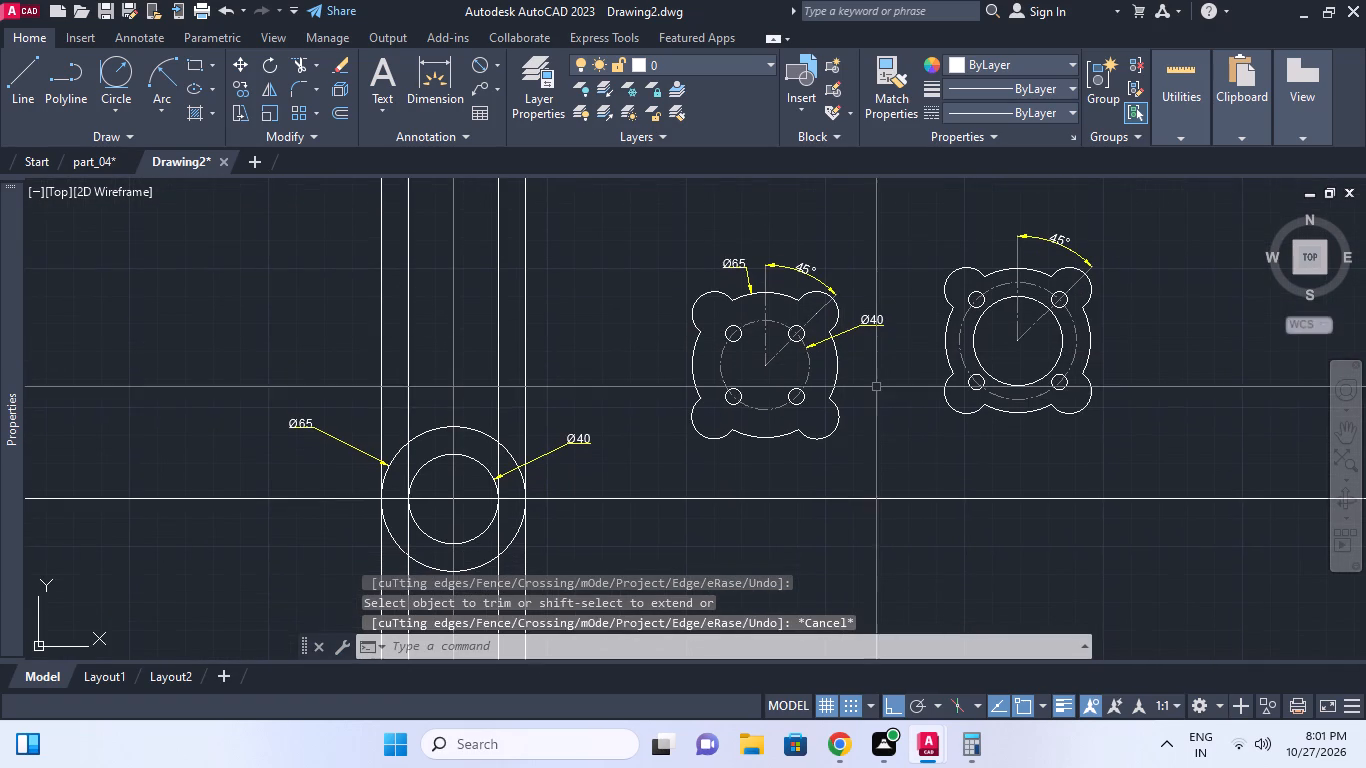
{"action": "middle_click", "coordinate": [883, 387]}
{"action": "scroll", "coordinate": [944, 423], "scroll_direction": "up", "scroll_amount": 1}
{"action": "left_click", "coordinate": [857, 469]}
{"action": "middle_click_drag", "start_coordinate": [673, 354], "coordinate": [685, 421]}
{"action": "scroll", "coordinate": [677, 363], "scroll_direction": "down", "scroll_amount": 1}
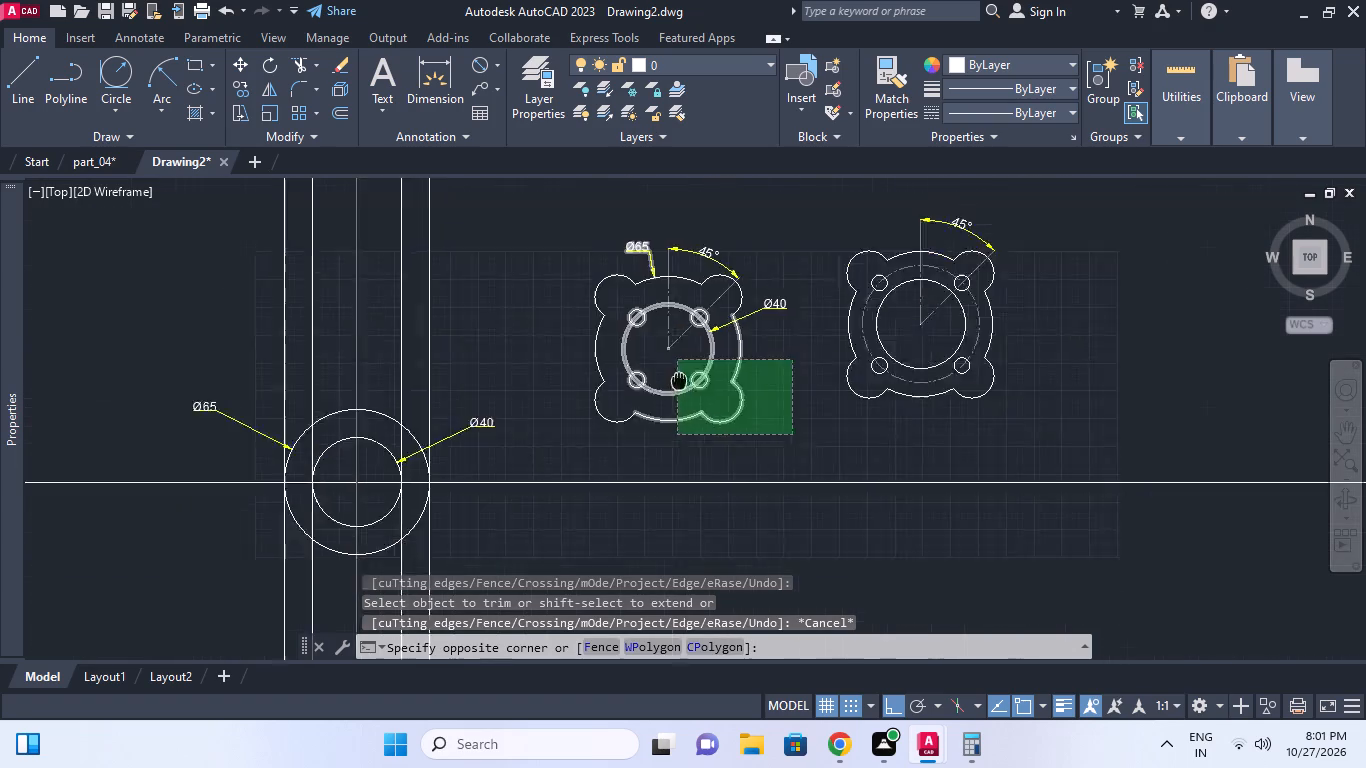
{"action": "middle_click_drag", "start_coordinate": [685, 421], "coordinate": [687, 425]}
{"action": "left_click", "coordinate": [551, 266]}
{"action": "type", "text": "e"}
{"action": "key", "text": "space"}
Move the remaining four-lobed view and its angle dimension horizontally closer to the concentric 65 and 40 diameter circles.
{"action": "middle_click", "coordinate": [993, 377]}
{"action": "left_click", "coordinate": [1014, 452]}
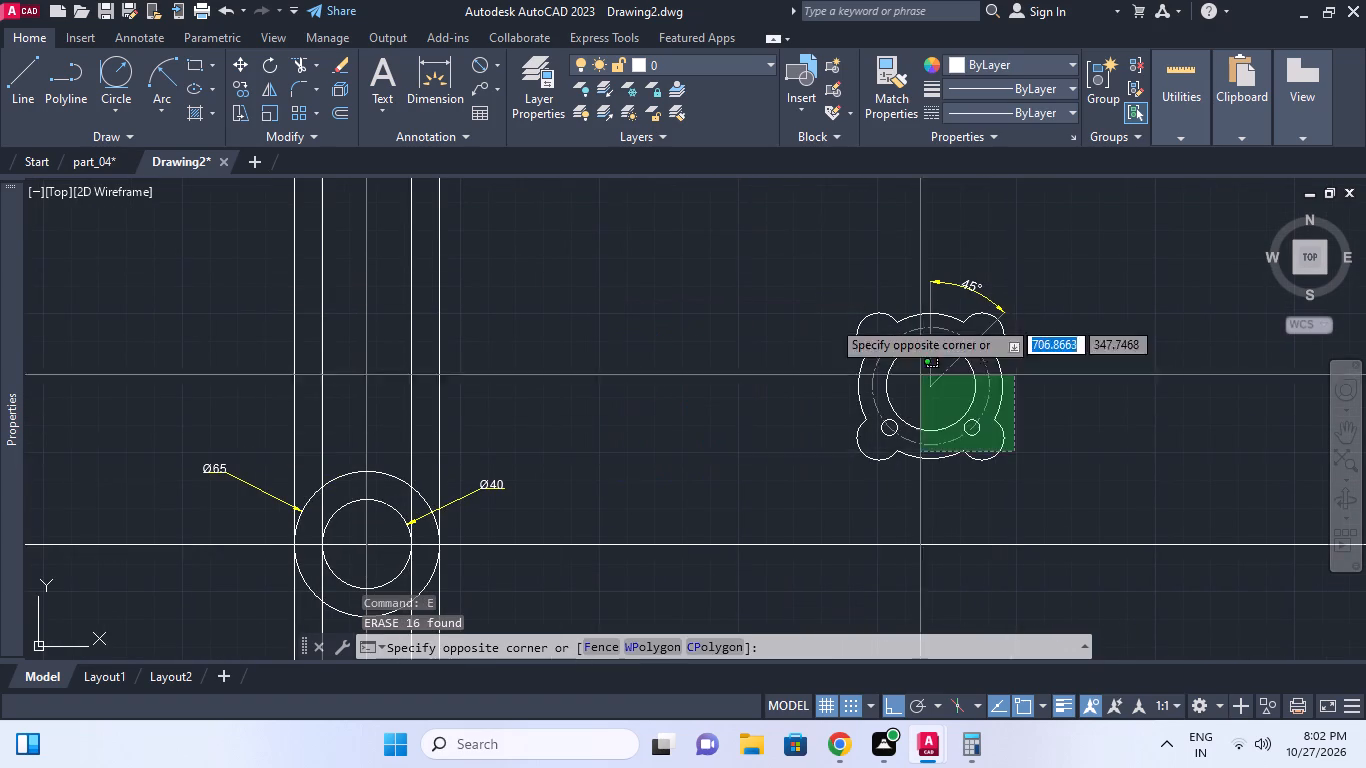
{"action": "left_click", "coordinate": [705, 239]}
{"action": "middle_click_drag", "start_coordinate": [958, 383], "coordinate": [961, 315]}
{"action": "key", "text": "m"}
{"action": "key", "text": "space"}
{"action": "left_click", "coordinate": [979, 348]}
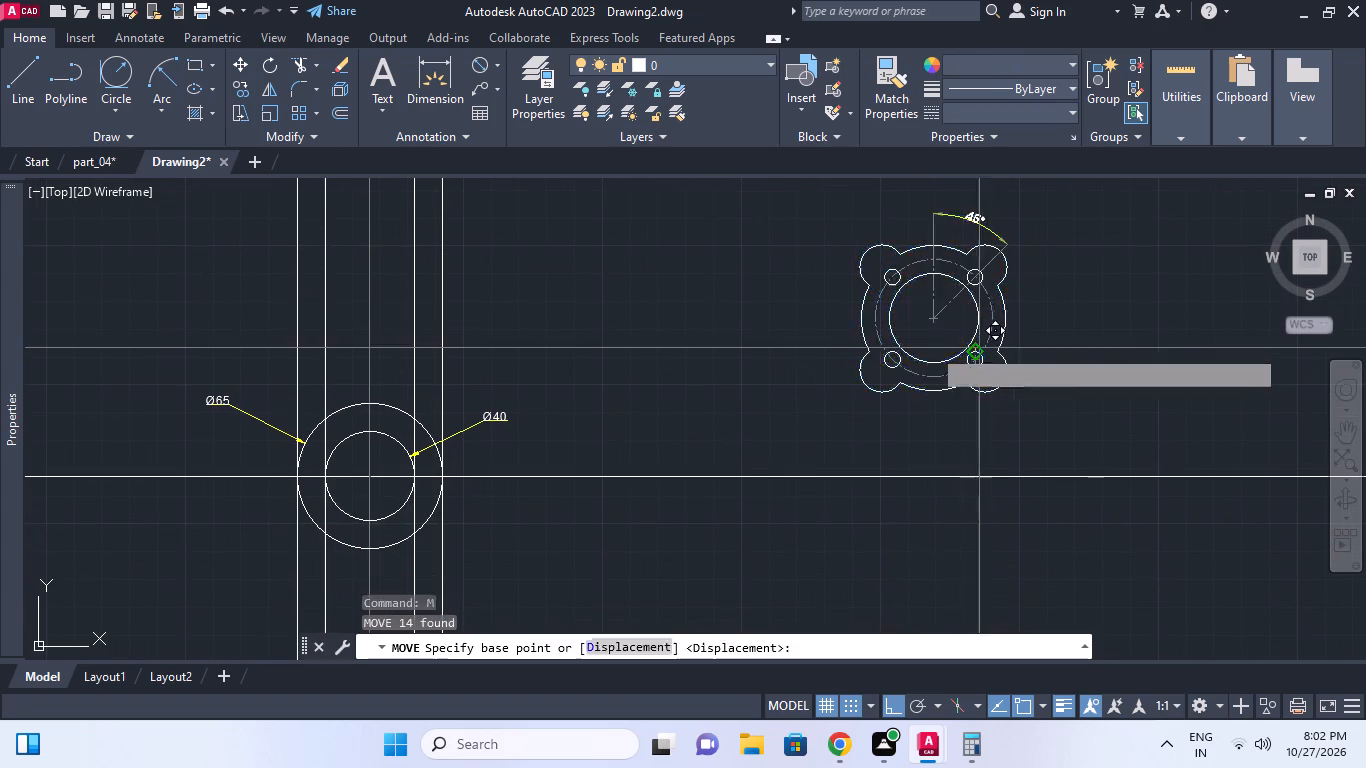
{"action": "left_click", "coordinate": [829, 382]}
Copy the four-lobed view with its angle dimension and paste it as a block beside the concentric 65 and 40 diameter circles.
{"action": "left_click", "coordinate": [884, 414]}
{"action": "left_click", "coordinate": [659, 226]}
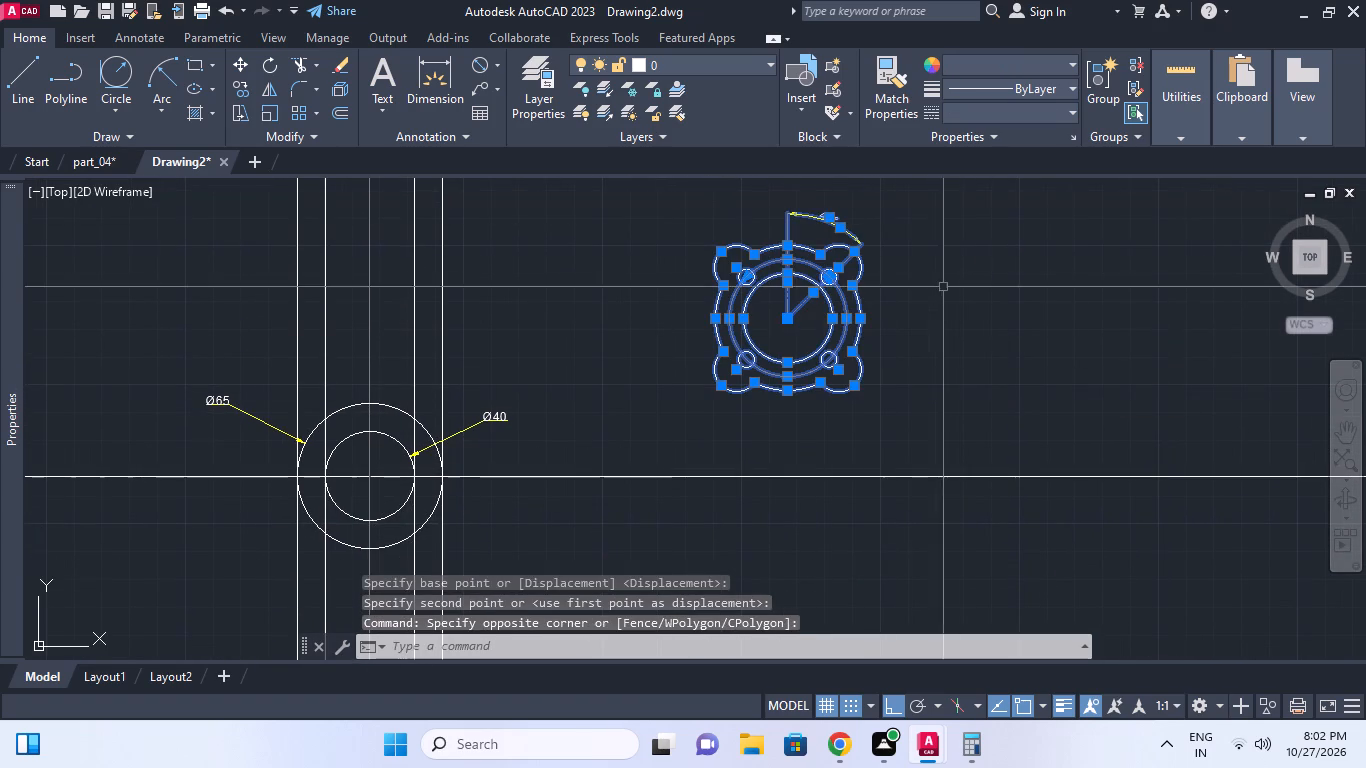
{"action": "key", "text": "ctrl+c"}
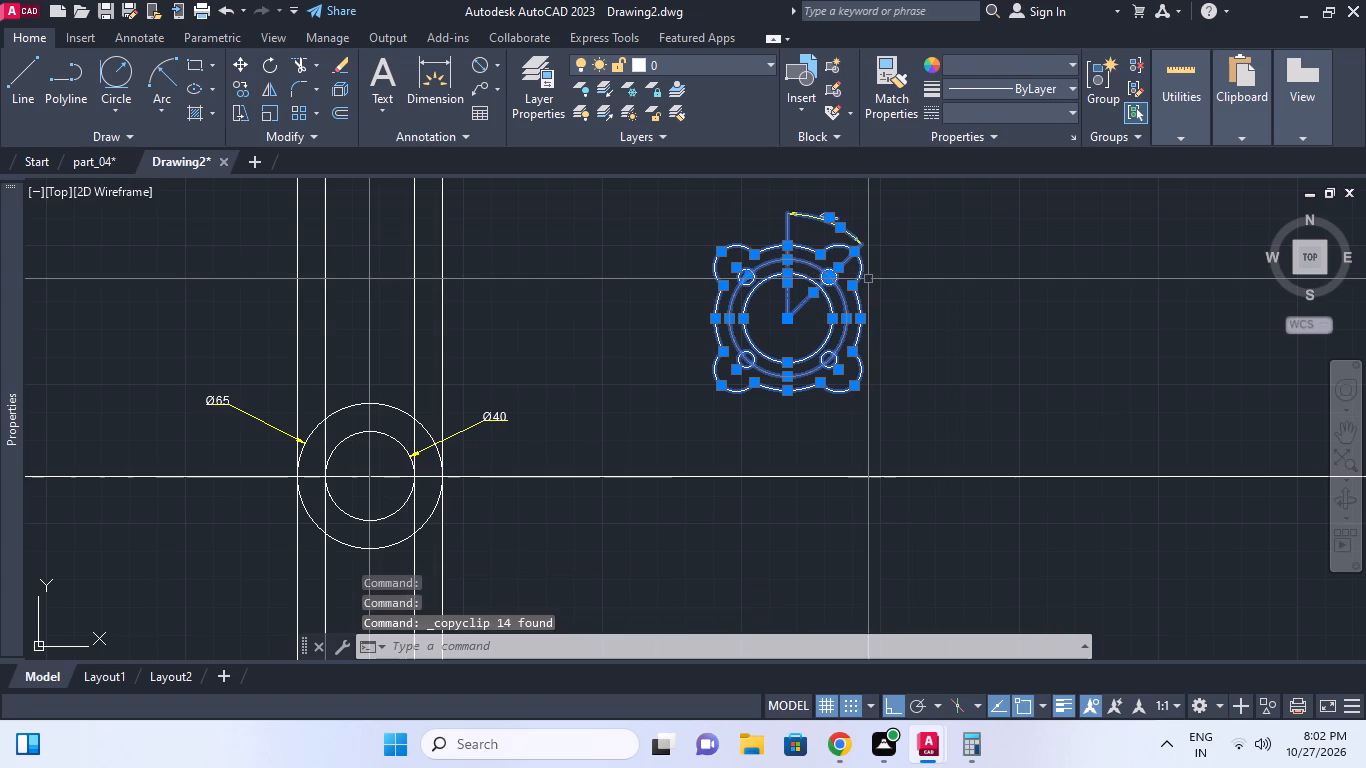
{"action": "key", "text": "ctrl+shift+v"}
{"action": "middle_click_drag", "start_coordinate": [907, 344], "coordinate": [911, 365]}
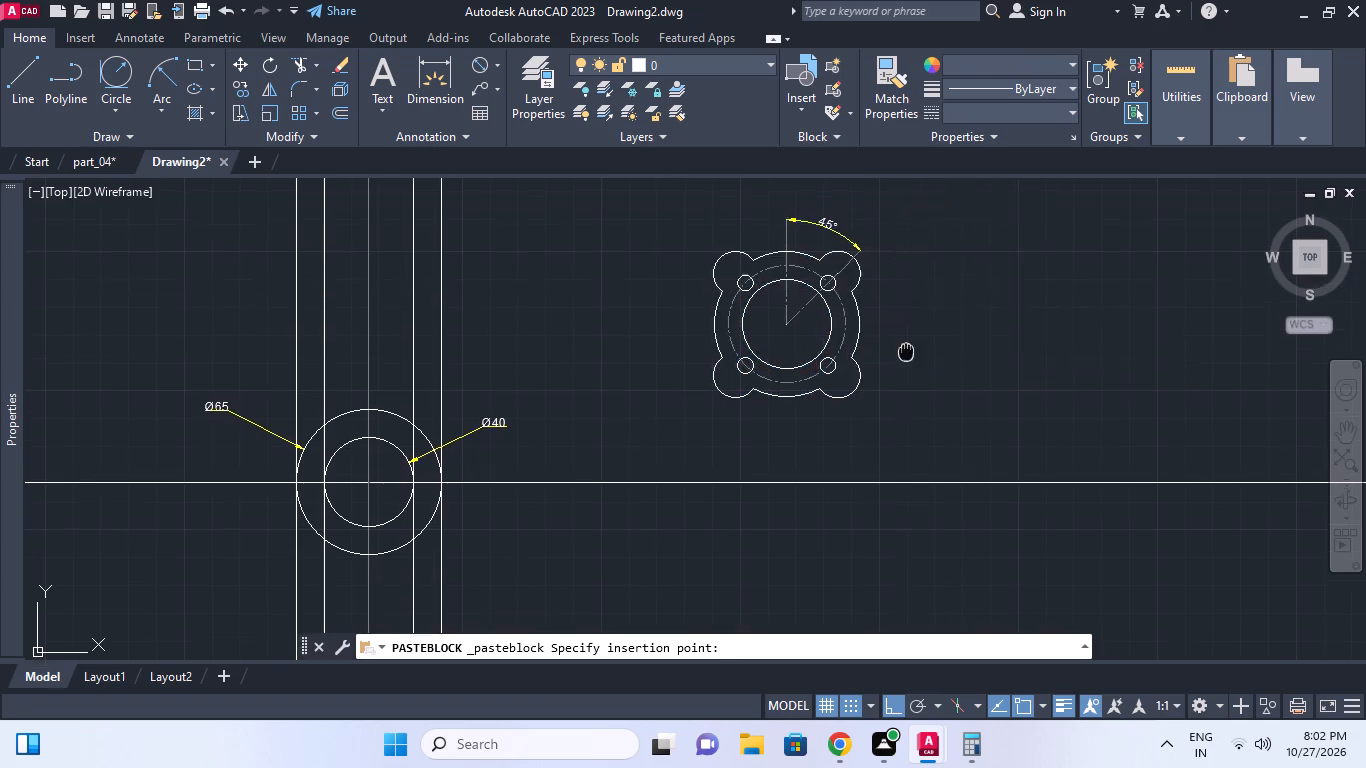
{"action": "middle_click_drag", "start_coordinate": [911, 365], "coordinate": [932, 406]}
{"action": "middle_click_drag", "start_coordinate": [765, 384], "coordinate": [1078, 347]}
{"action": "scroll", "coordinate": [761, 415], "scroll_direction": "down", "scroll_amount": 1}
{"action": "middle_click_drag", "start_coordinate": [761, 415], "coordinate": [830, 331]}
{"action": "middle_click_drag", "start_coordinate": [823, 405], "coordinate": [825, 376]}
{"action": "left_click", "coordinate": [887, 457]}
Place the pasted four-lobed block below and beside the concentric 65 and 40 diameter circles.
{"action": "middle_click", "coordinate": [938, 462]}
{"action": "left_click", "coordinate": [977, 434]}
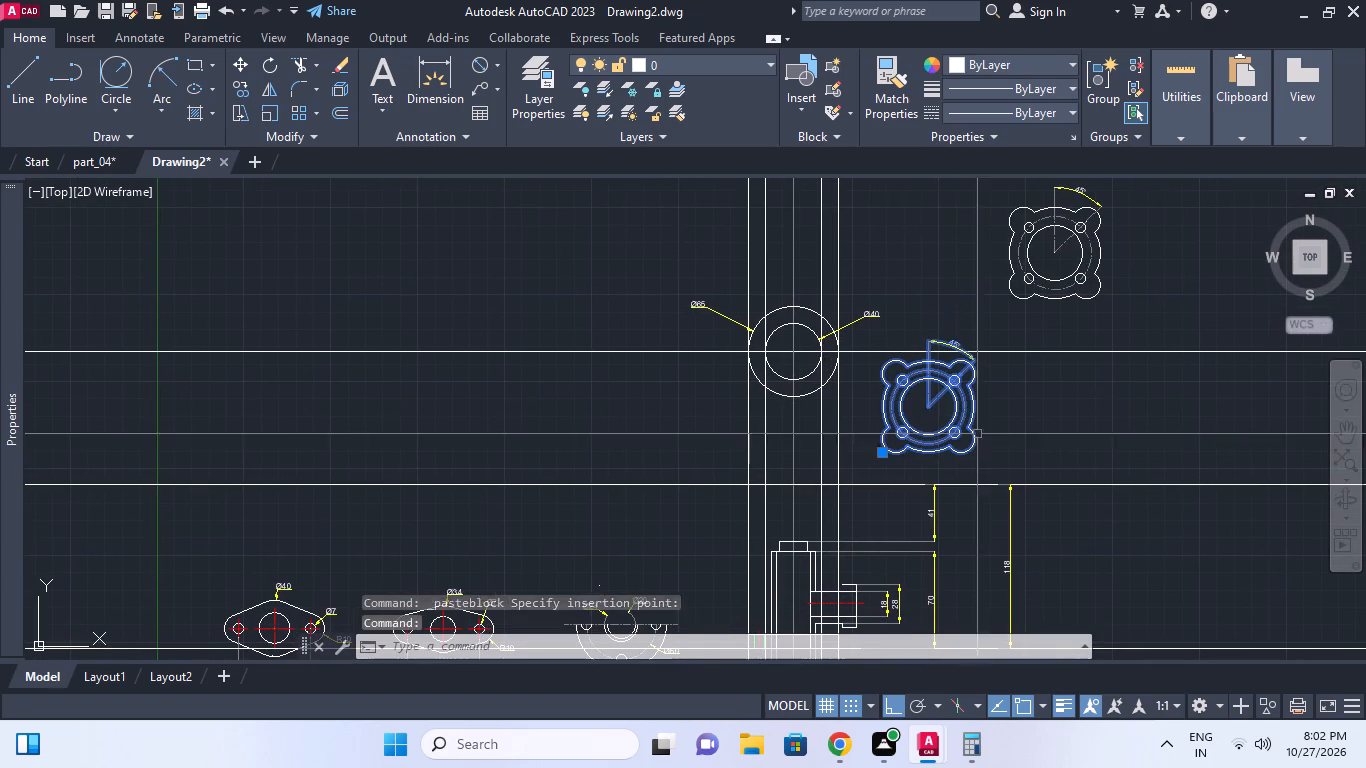
{"action": "left_click", "coordinate": [951, 412]}
{"action": "key", "text": "Escape"}
Move the pasted four-lobed block from its centre onto the centre of the concentric 65 and 40 diameter circles.
{"action": "middle_click", "coordinate": [903, 393]}
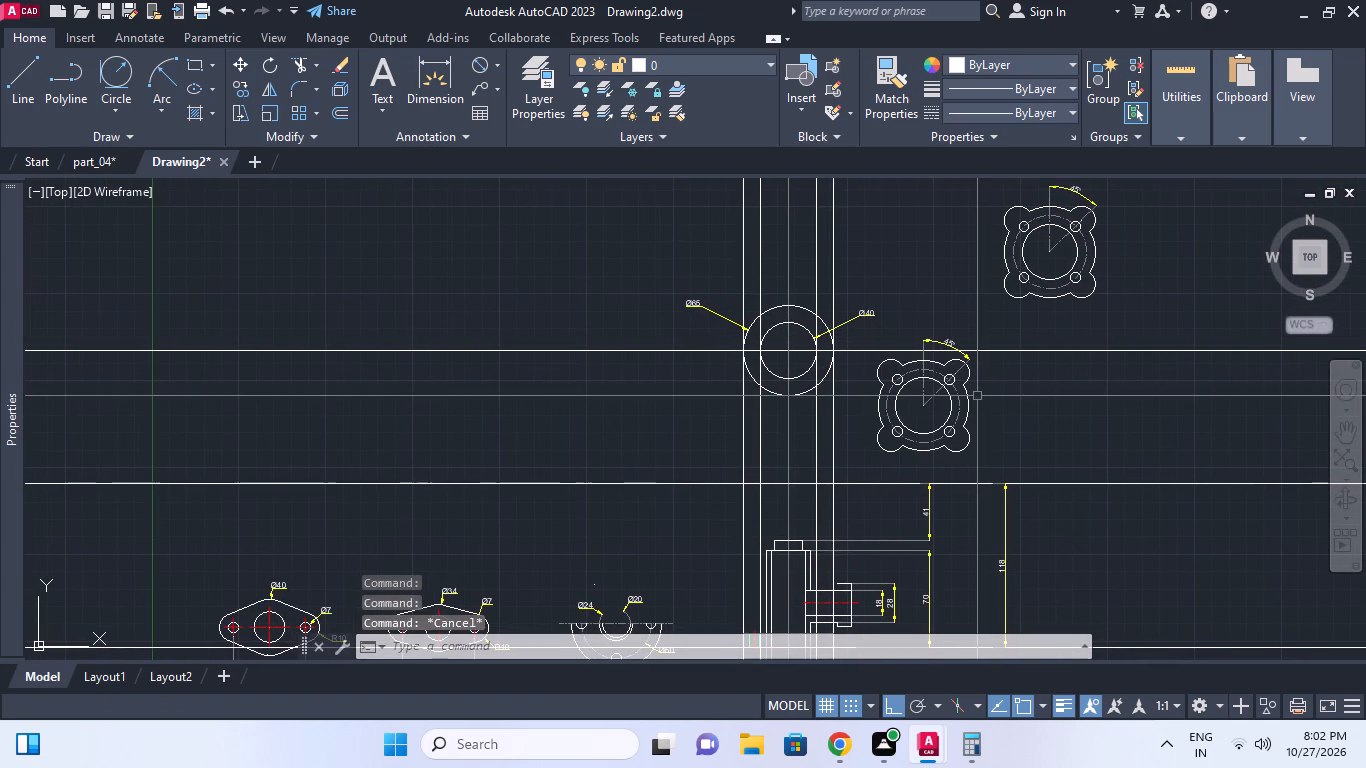
{"action": "middle_click_drag", "start_coordinate": [968, 409], "coordinate": [987, 393]}
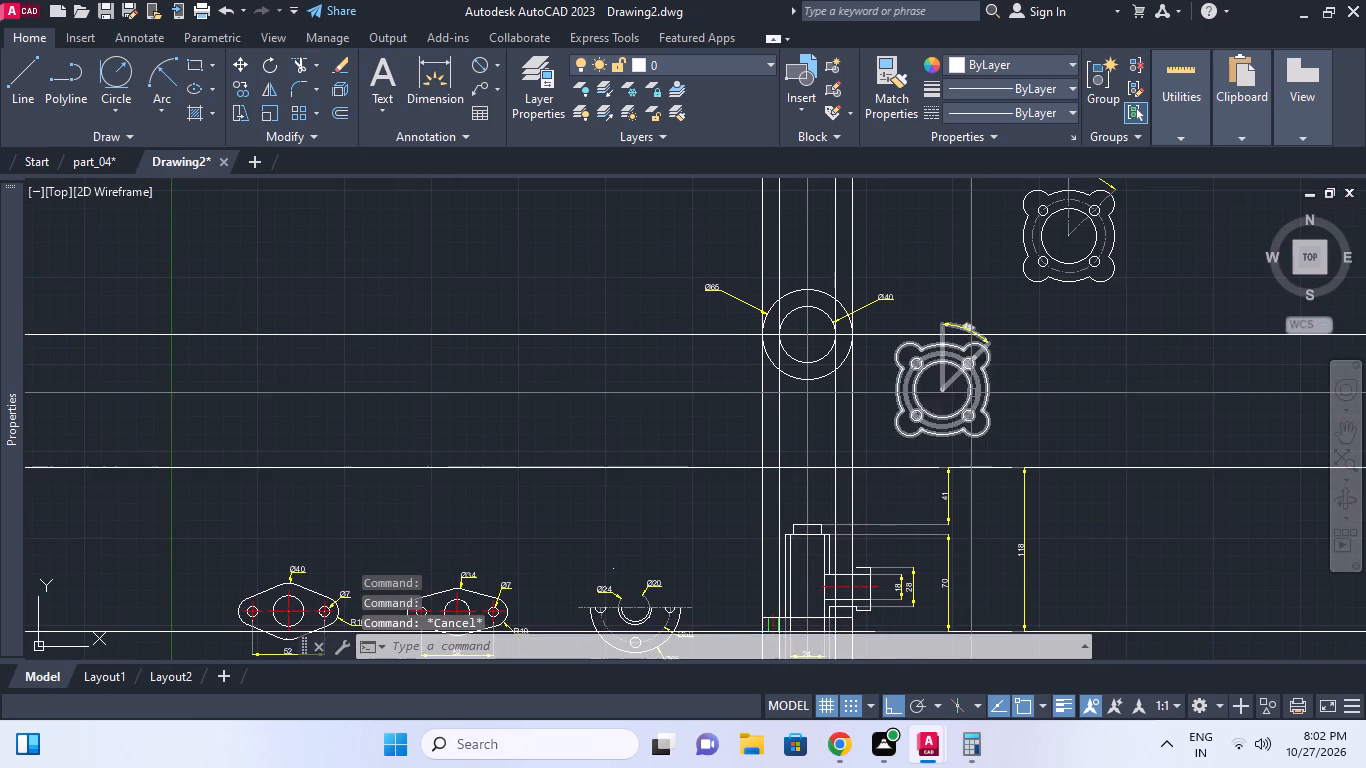
{"action": "middle_click", "coordinate": [968, 393]}
{"action": "scroll", "coordinate": [966, 394], "scroll_direction": "up", "scroll_amount": 2}
{"action": "key", "text": "m"}
{"action": "key", "text": "space"}
{"action": "left_click", "coordinate": [953, 371]}
{"action": "left_click", "coordinate": [859, 284]}
{"action": "key", "text": "space"}
{"action": "middle_click", "coordinate": [956, 398]}
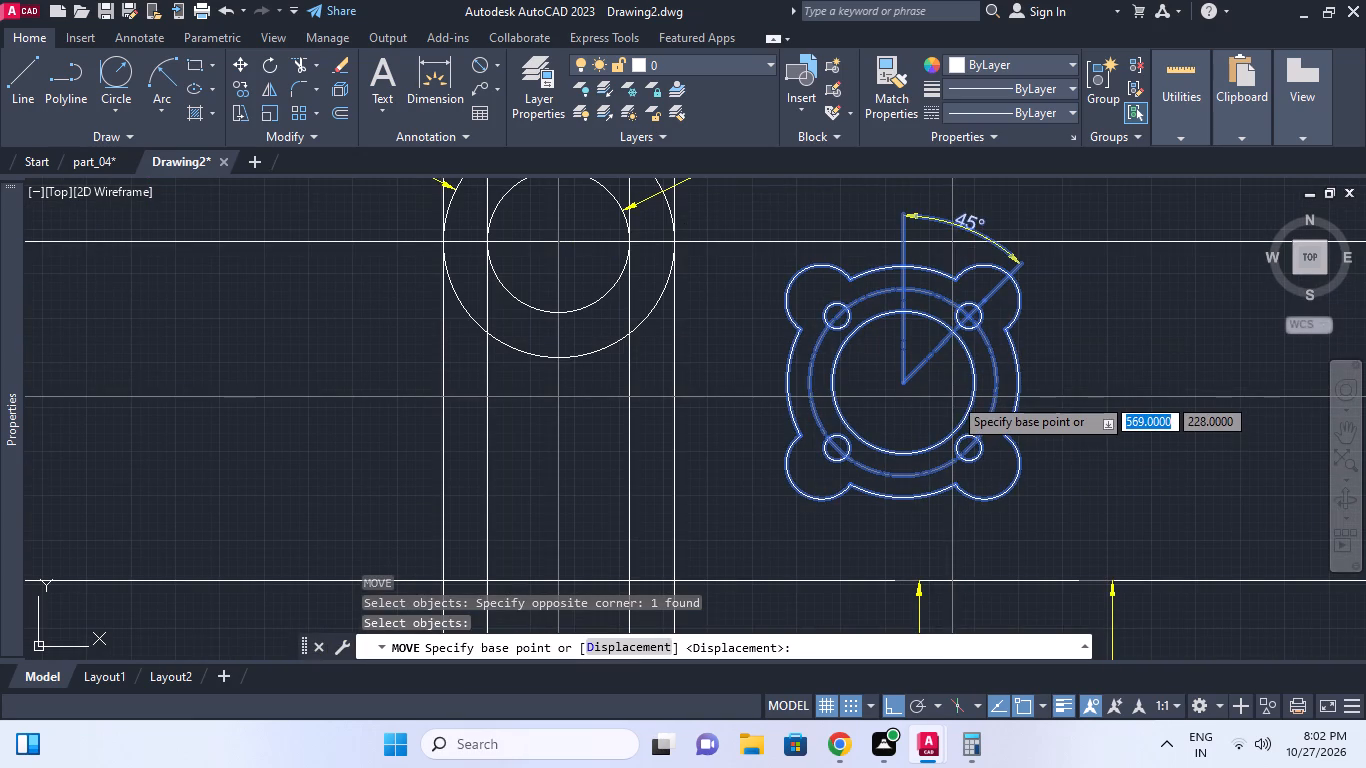
{"action": "type", "text": "ce"}
{"action": "key", "text": "n"}
{"action": "key", "text": "space"}
{"action": "left_click", "coordinate": [972, 372]}
{"action": "middle_click_drag", "start_coordinate": [750, 333], "coordinate": [841, 437]}
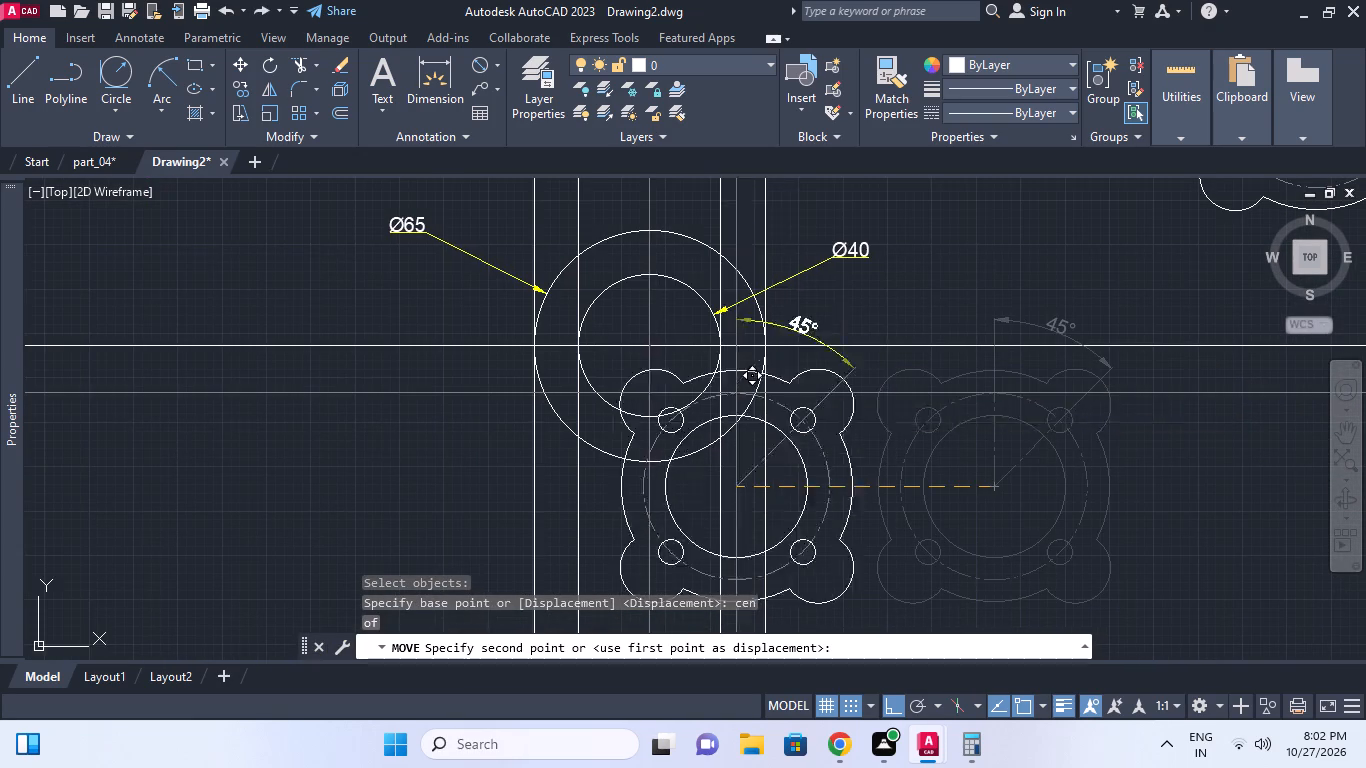
{"action": "type", "text": "cen"}
{"action": "key", "text": "space"}
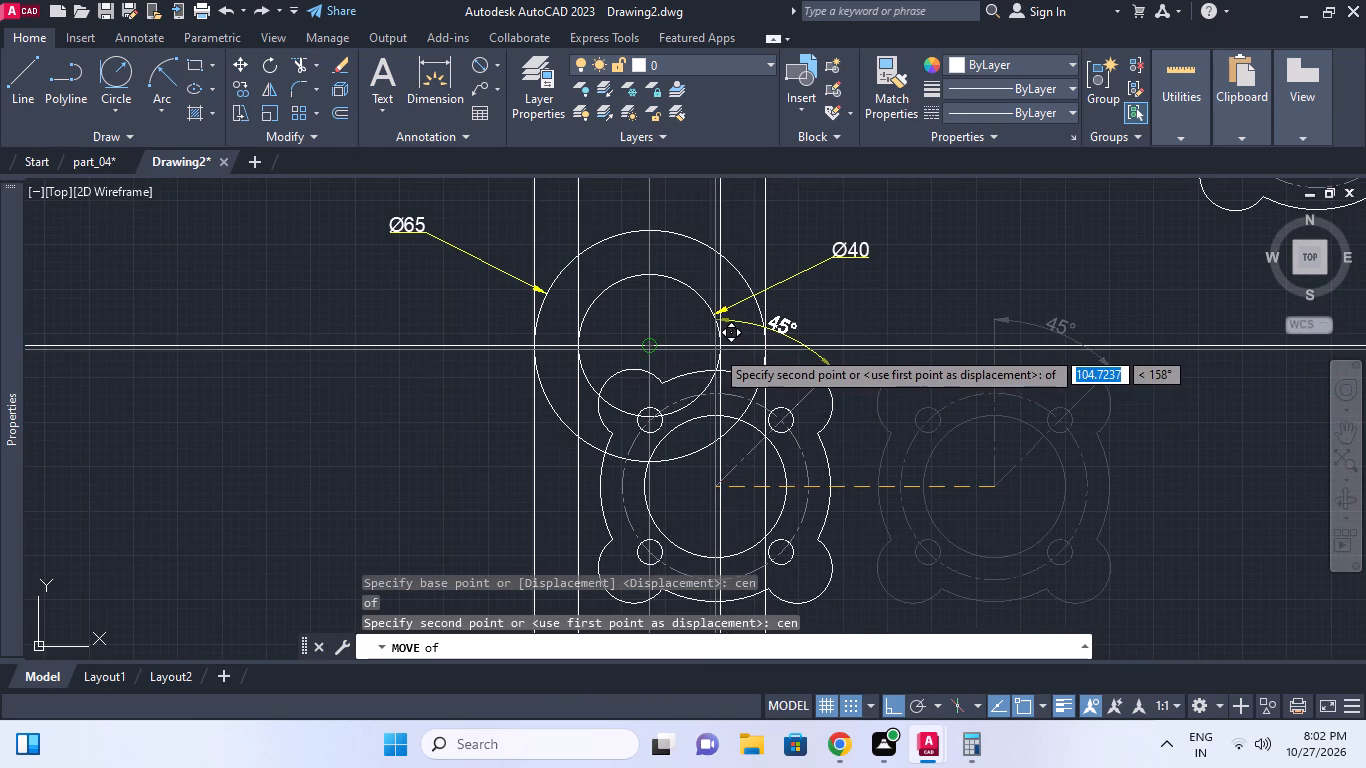
{"action": "scroll", "coordinate": [706, 371], "scroll_direction": "up", "scroll_amount": 2}
{"action": "left_click", "coordinate": [717, 395]}
{"action": "middle_click", "coordinate": [734, 366]}
{"action": "scroll", "coordinate": [734, 366], "scroll_direction": "down", "scroll_amount": 4}
{"action": "key", "text": "Escape"}
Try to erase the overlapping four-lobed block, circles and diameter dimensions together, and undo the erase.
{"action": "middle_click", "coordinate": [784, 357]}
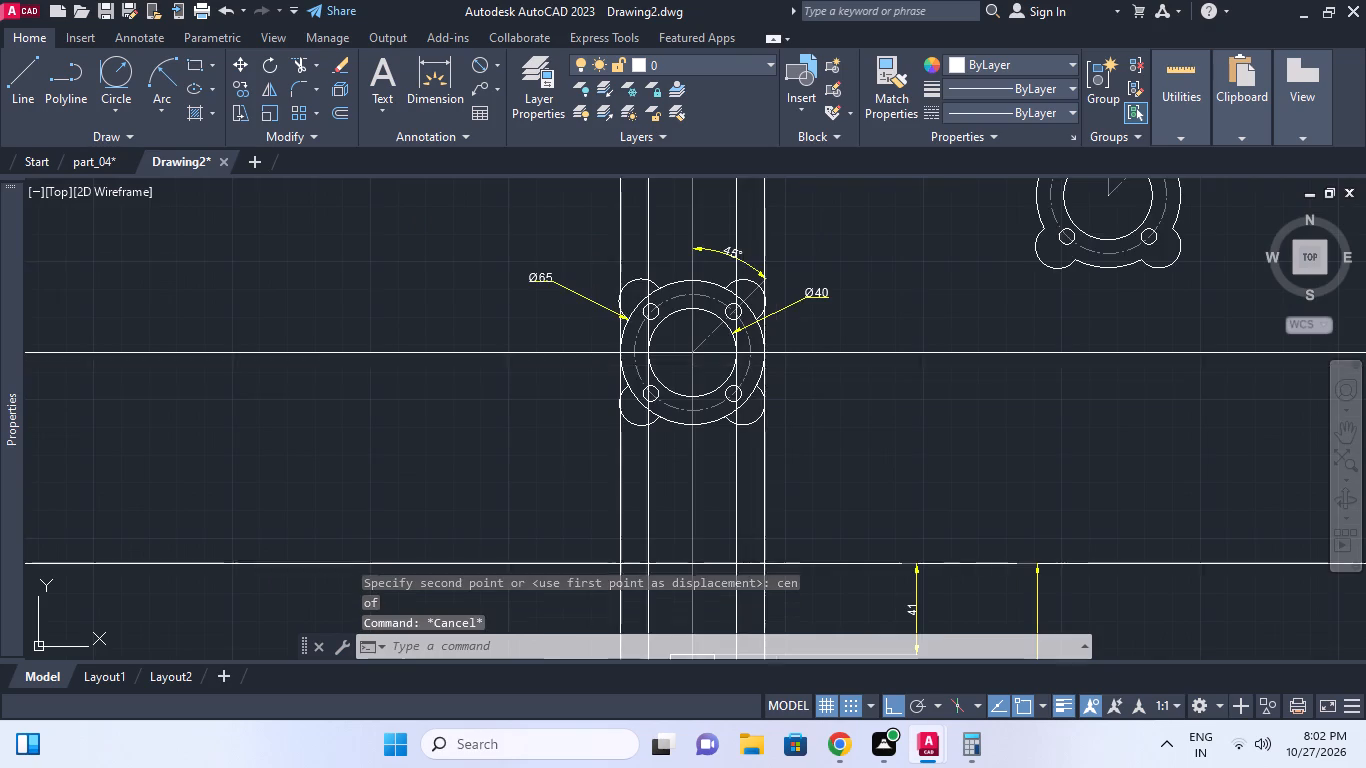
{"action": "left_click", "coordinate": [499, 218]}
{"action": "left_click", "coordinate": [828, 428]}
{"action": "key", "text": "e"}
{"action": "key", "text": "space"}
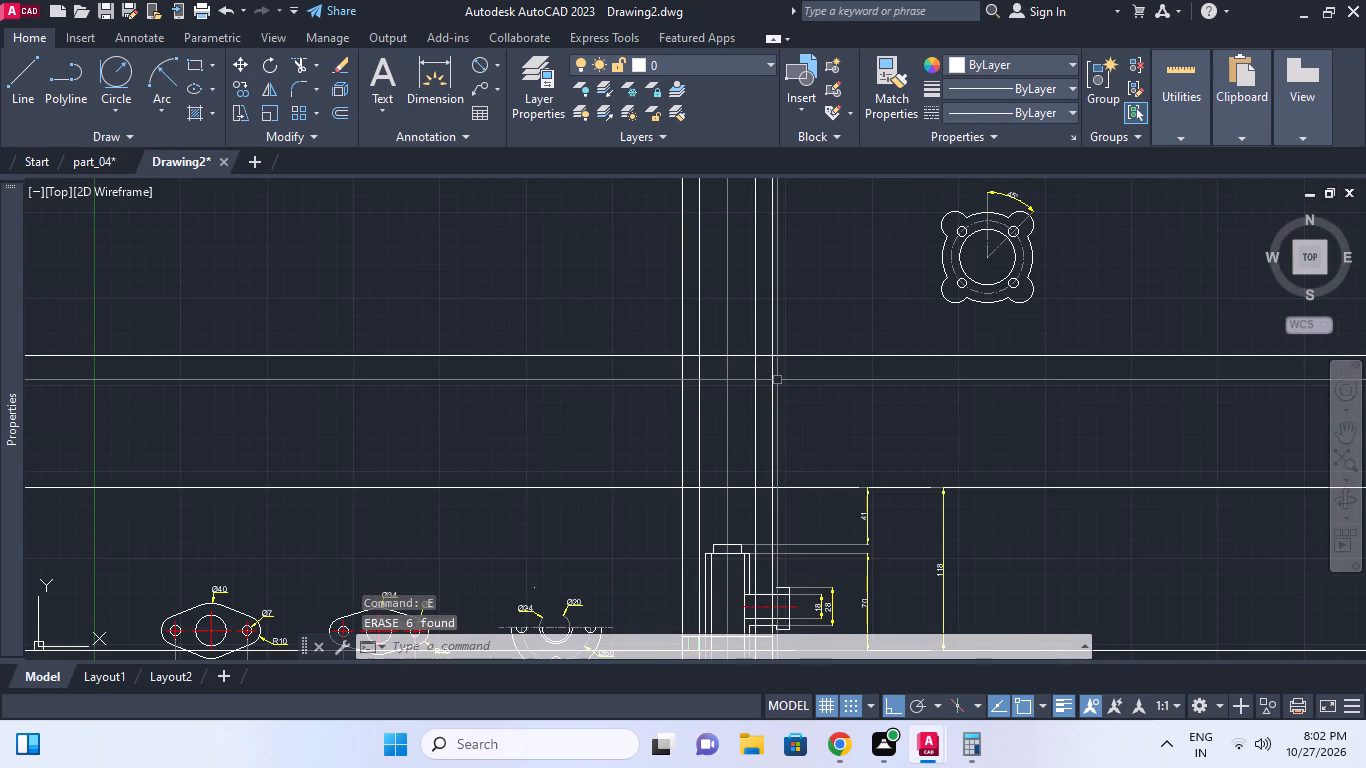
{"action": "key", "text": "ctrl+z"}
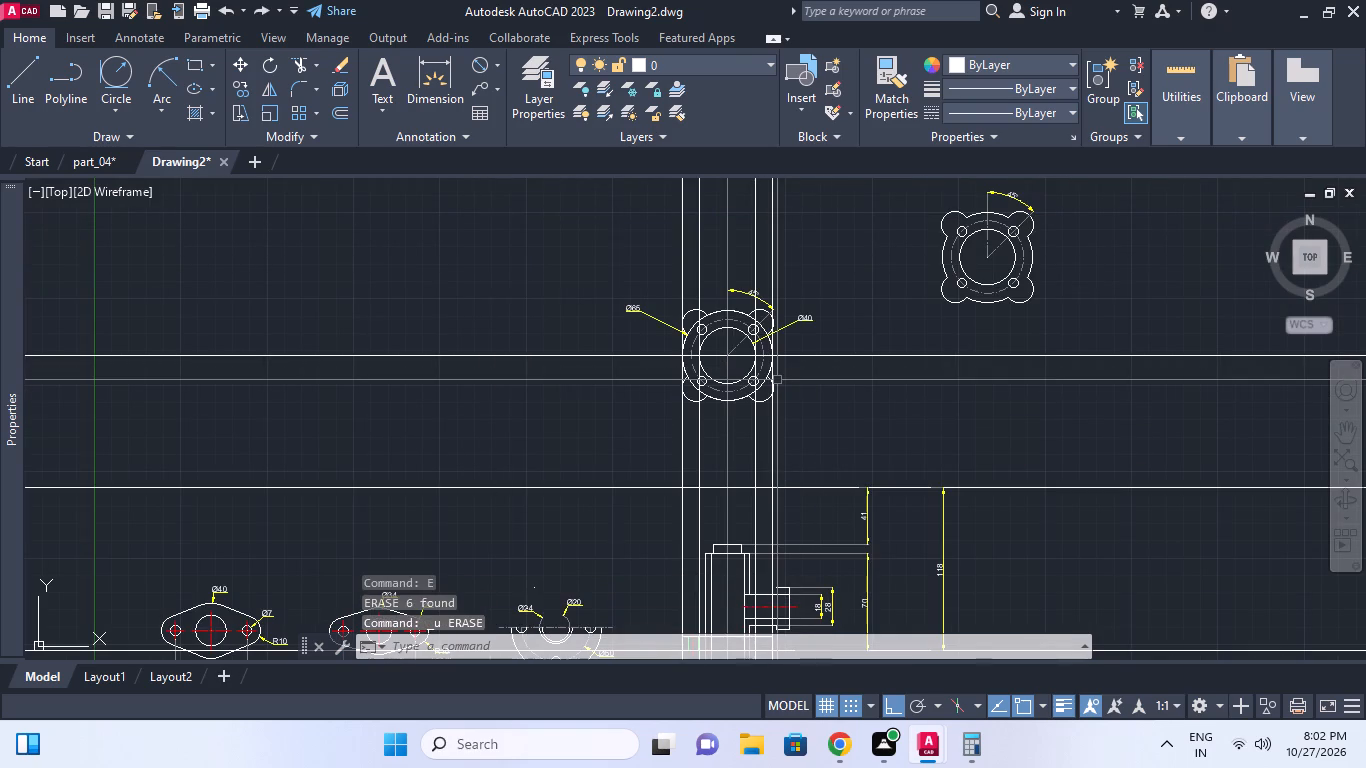
Erase the separate 65 and 40 diameter circles underneath the four-lobed block, keeping the block itself.
{"action": "type", "text": "e"}
{"action": "key", "text": "space"}
{"action": "type", "text": "p"}
{"action": "key", "text": "space"}
{"action": "scroll", "coordinate": [757, 381], "scroll_direction": "up", "scroll_amount": 1}
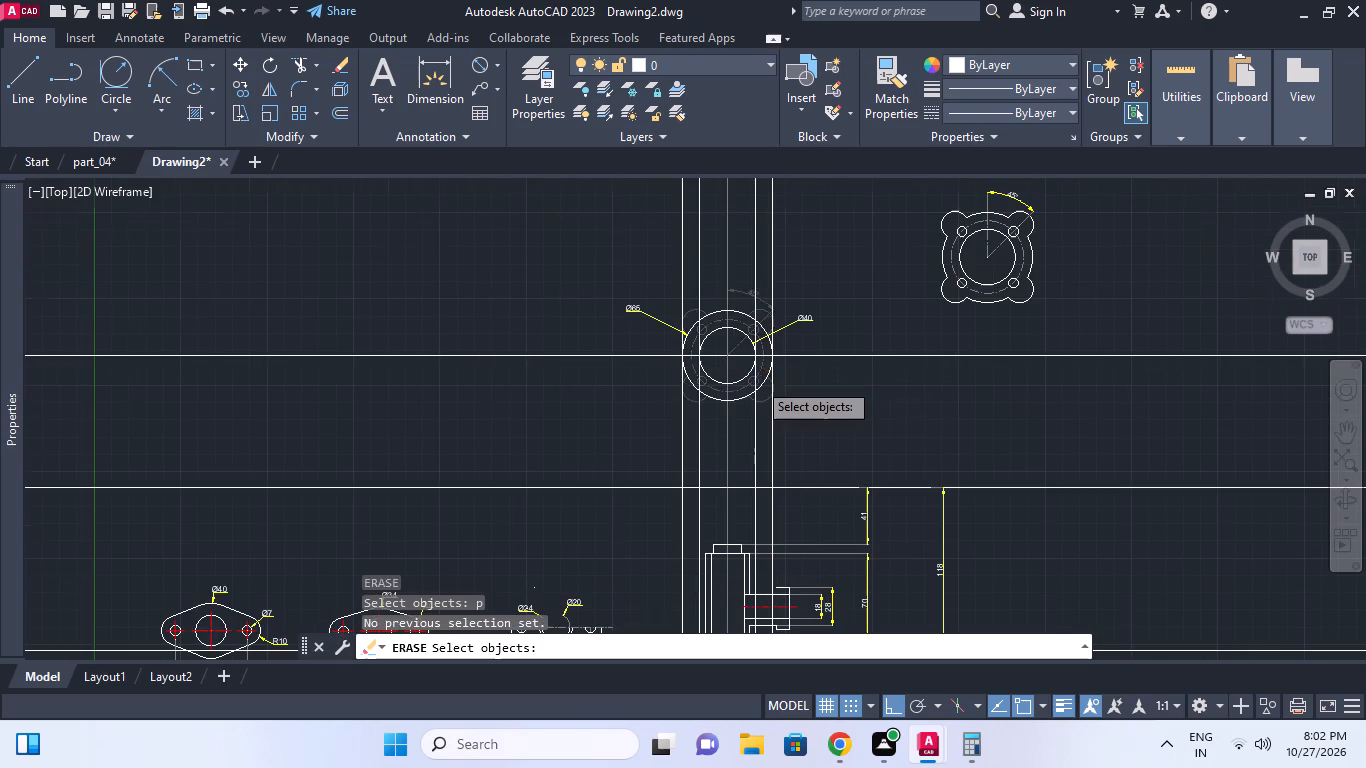
{"action": "scroll", "coordinate": [697, 378], "scroll_direction": "up", "scroll_amount": 2}
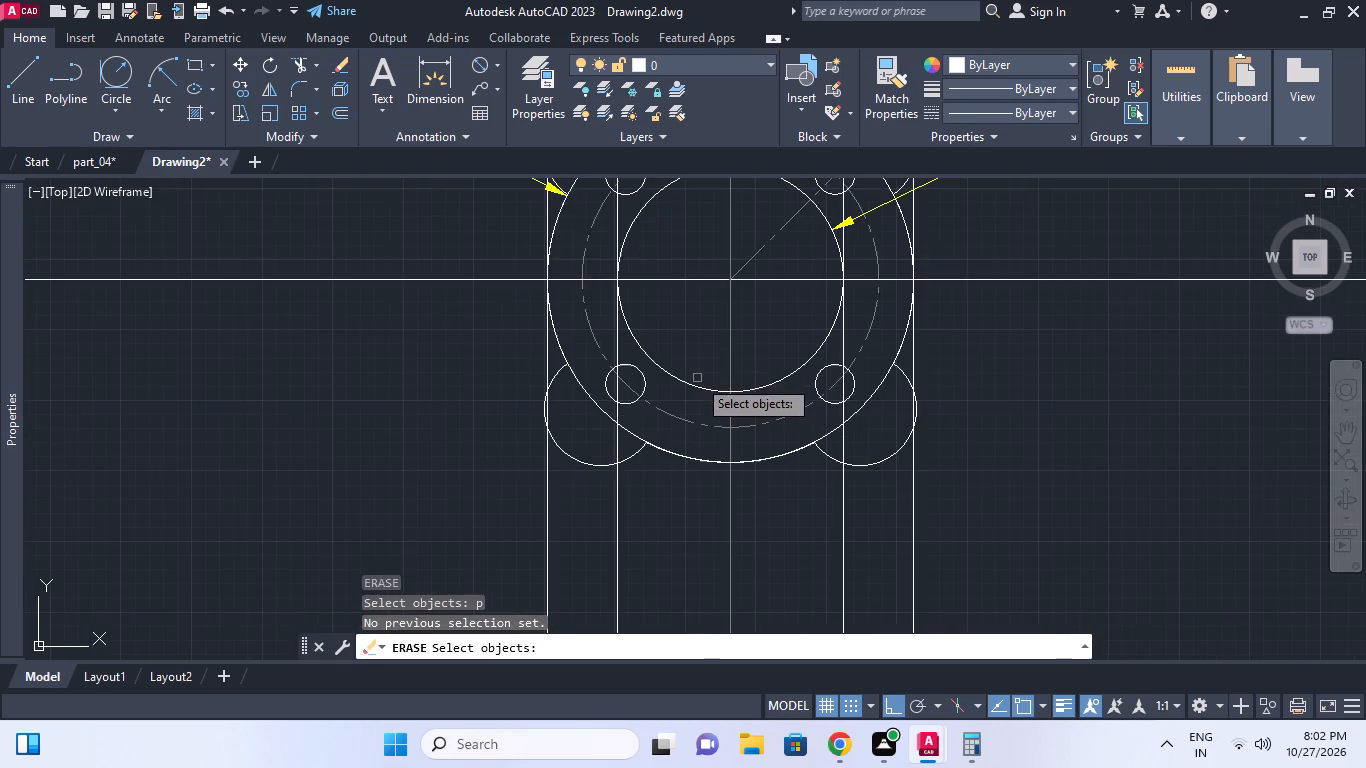
{"action": "left_click", "coordinate": [692, 355]}
{"action": "left_click", "coordinate": [682, 468]}
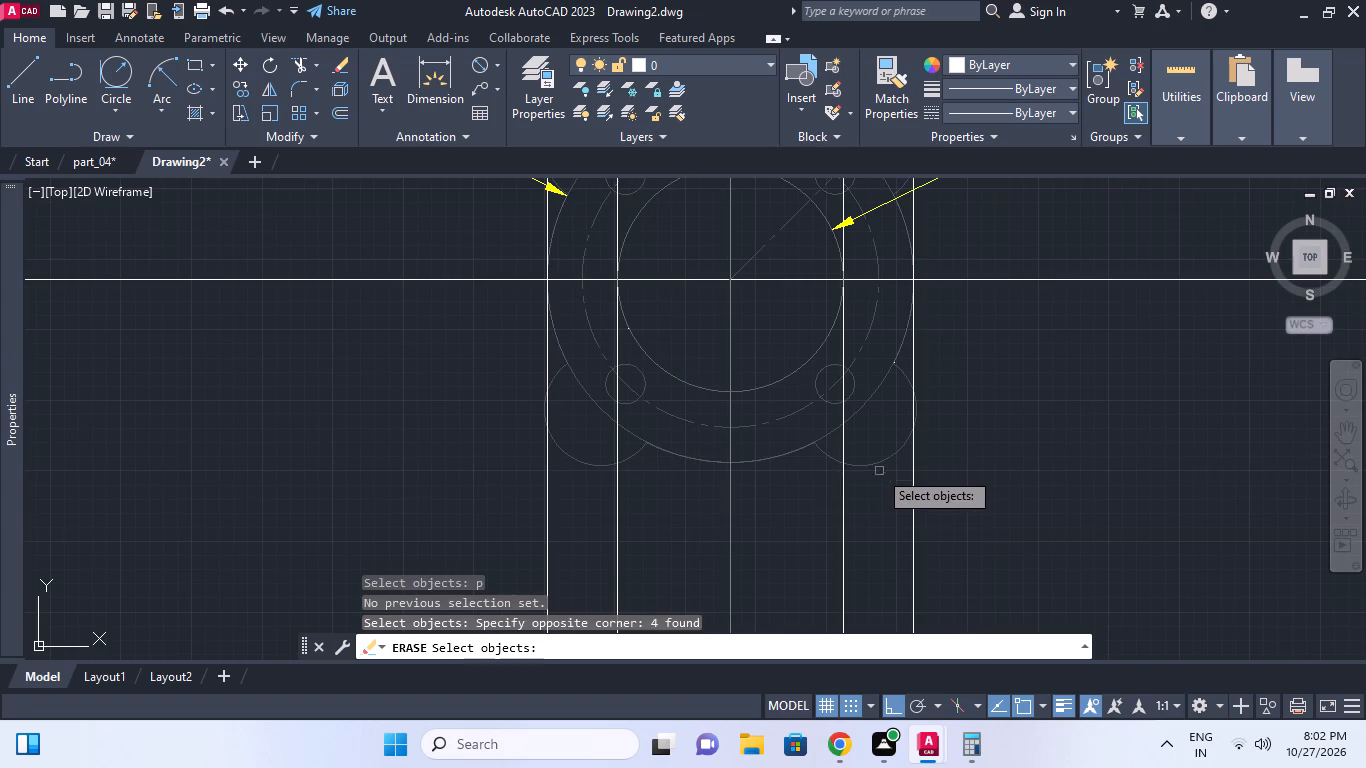
{"action": "left_click", "coordinate": [876, 457], "text": "shift"}
{"action": "left_click", "coordinate": [873, 472], "text": "shift"}
{"action": "right_click", "coordinate": [860, 419]}
{"action": "scroll", "coordinate": [910, 389], "scroll_direction": "down", "scroll_amount": 1}
{"action": "middle_click_drag", "start_coordinate": [910, 389], "coordinate": [913, 408]}
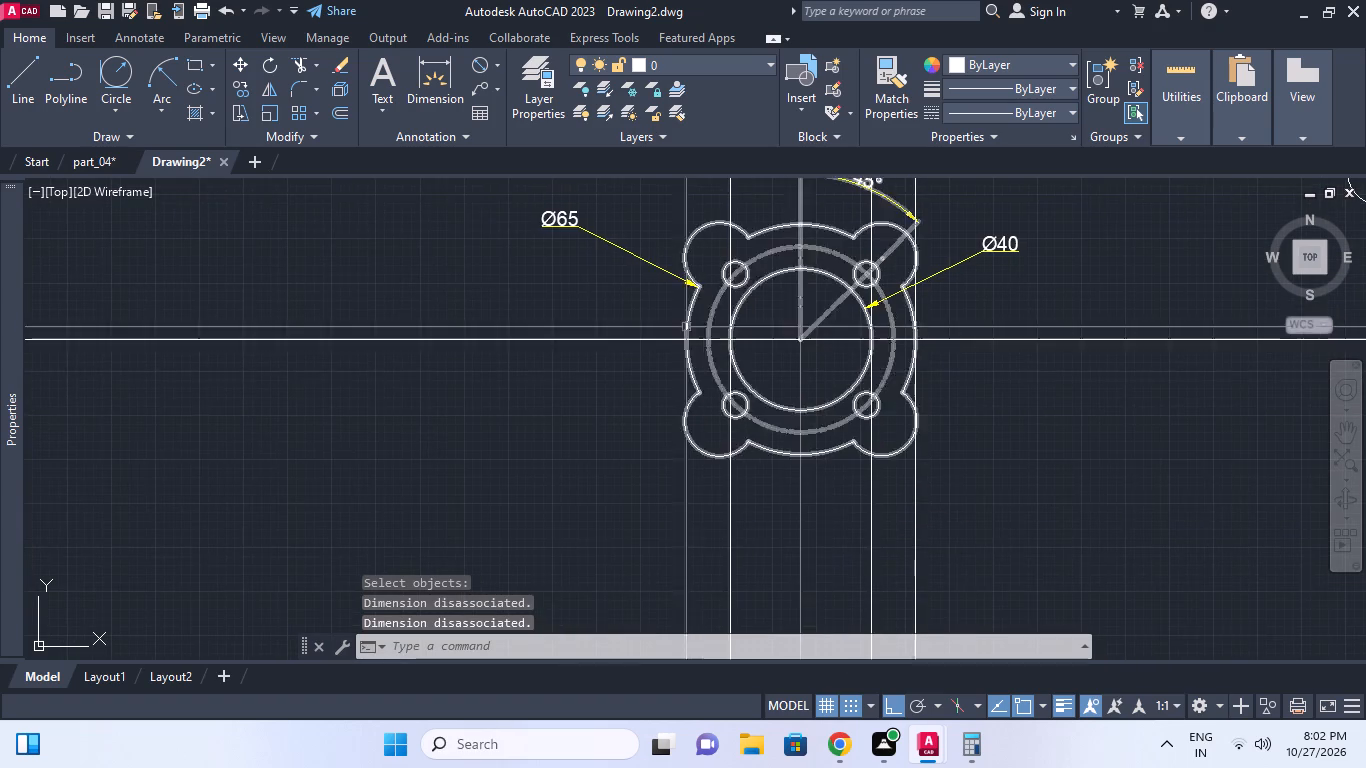
{"action": "middle_click_drag", "start_coordinate": [686, 327], "coordinate": [687, 345]}
{"action": "key", "text": "Escape"}
{"action": "middle_click_drag", "start_coordinate": [931, 429], "coordinate": [925, 414]}
{"action": "key", "text": "Escape"}
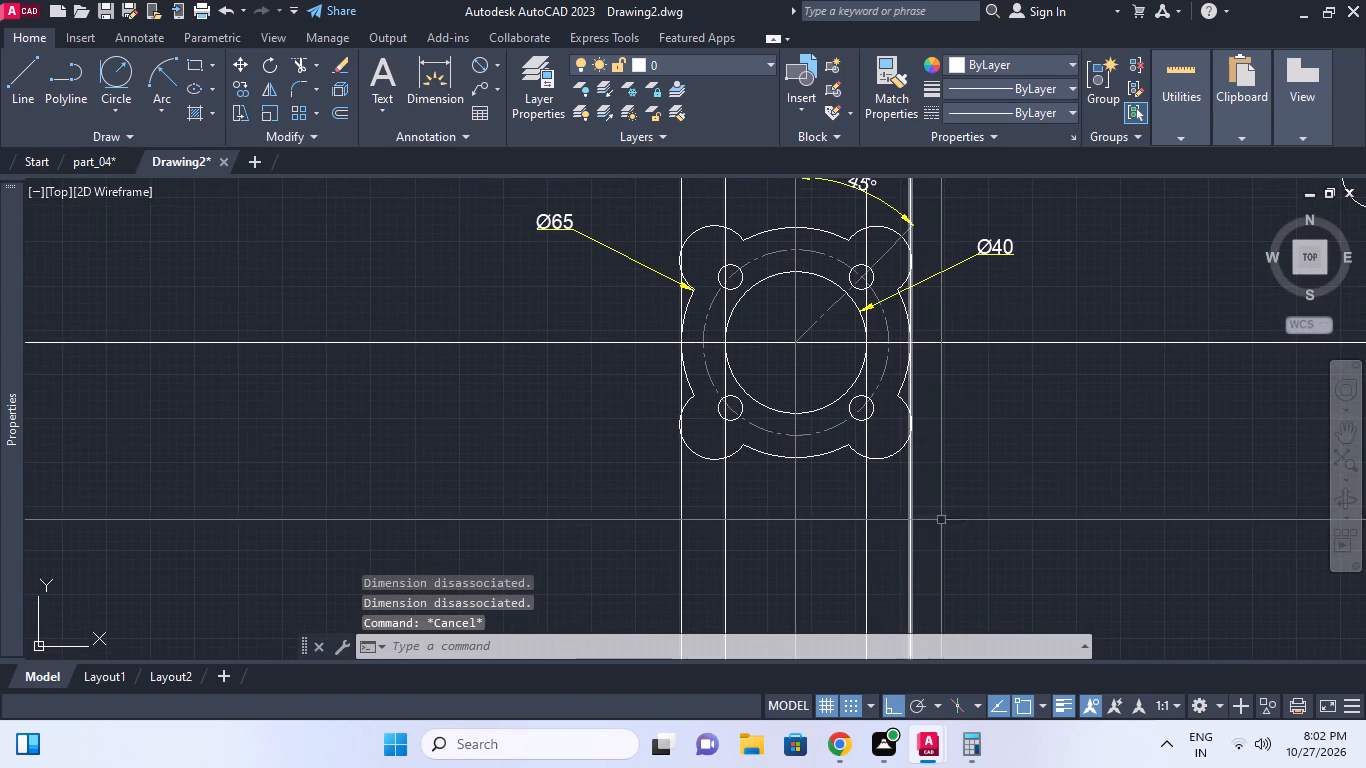
Erase the five vertical construction lines running through the four-lobed block and the front view.
{"action": "left_click_drag", "start_coordinate": [948, 521], "coordinate": [947, 487]}
{"action": "middle_click_drag", "start_coordinate": [947, 431], "coordinate": [955, 342]}
{"action": "left_click", "coordinate": [1021, 451]}
{"action": "left_click_drag", "start_coordinate": [1160, 485], "coordinate": [1122, 474]}
{"action": "left_click", "coordinate": [549, 456]}
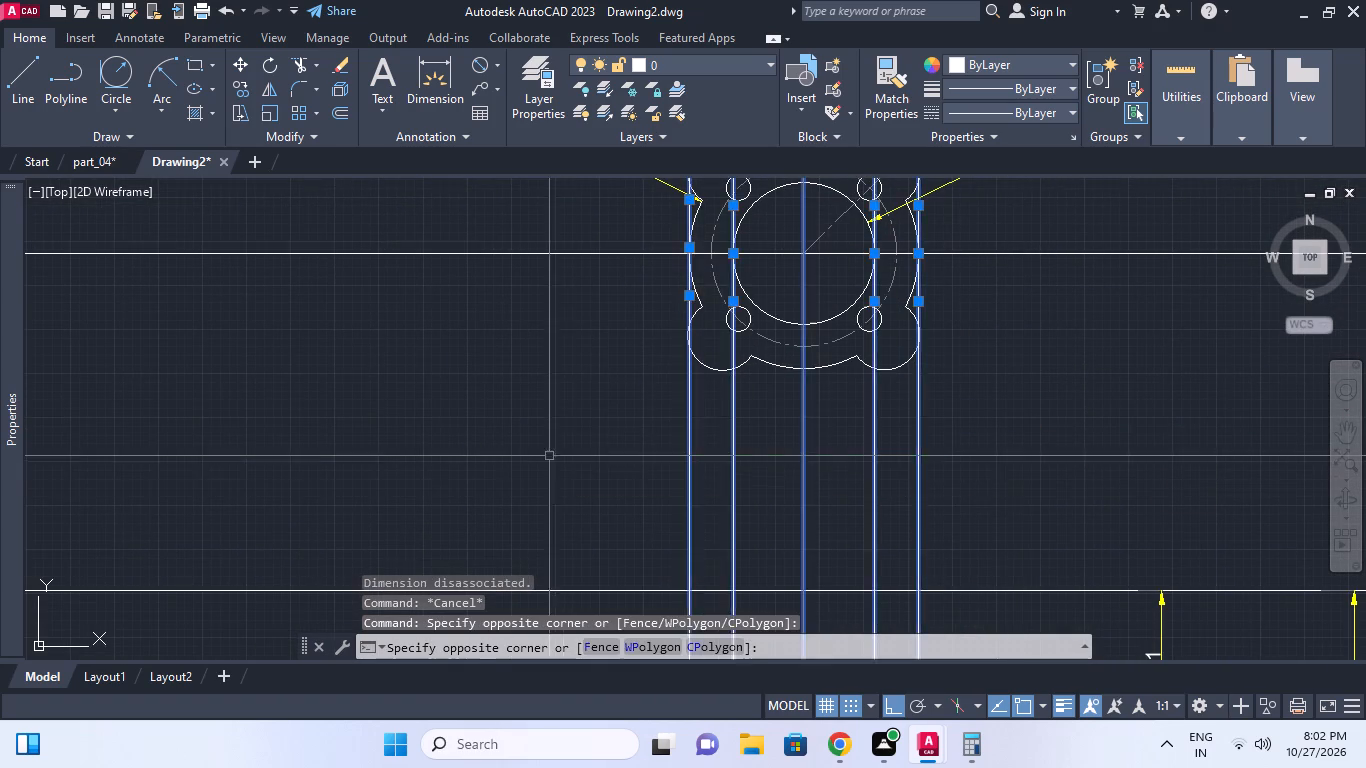
{"action": "key", "text": "e"}
{"action": "key", "text": "space"}
{"action": "middle_click_drag", "start_coordinate": [943, 379], "coordinate": [955, 432]}
{"action": "scroll", "coordinate": [943, 379], "scroll_direction": "down", "scroll_amount": 1}
{"action": "left_click", "coordinate": [1057, 352]}
{"action": "middle_click_drag", "start_coordinate": [1031, 413], "coordinate": [989, 317]}
{"action": "scroll", "coordinate": [994, 324], "scroll_direction": "down", "scroll_amount": 1}
{"action": "key", "text": "Escape"}
{"action": "middle_click_drag", "start_coordinate": [962, 399], "coordinate": [941, 302]}
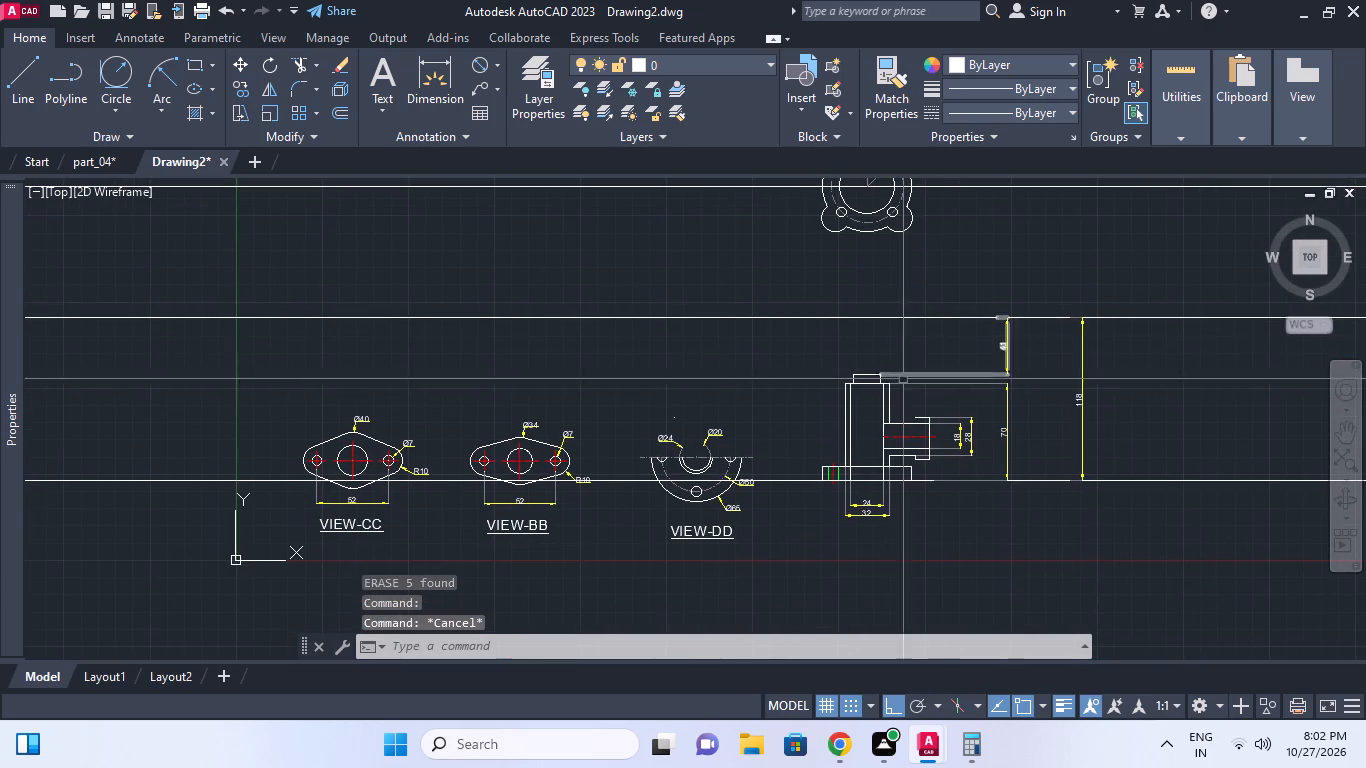
{"action": "key", "text": "Escape"}
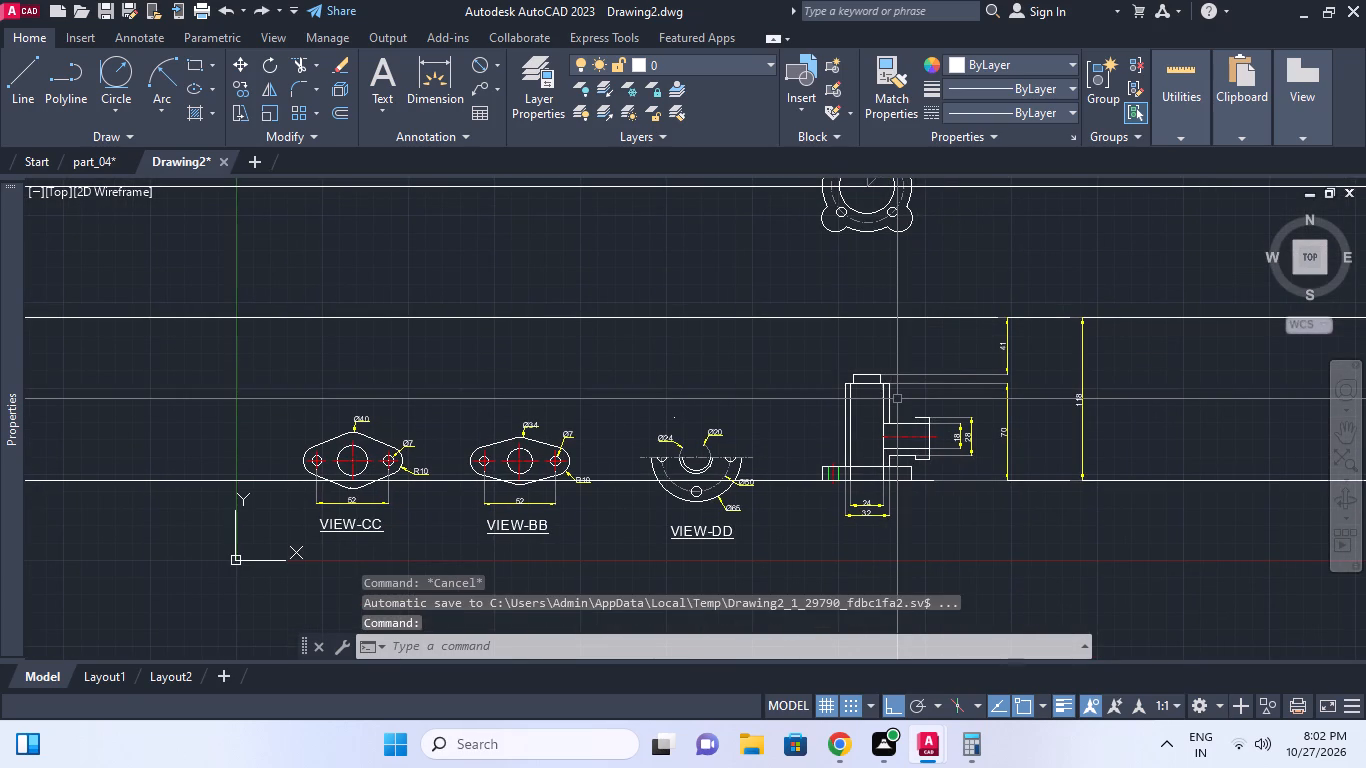
Draw a vertical construction line along the centre of the front view's upright body.
{"action": "type", "text": "xl v"}
{"action": "key", "text": "space"}
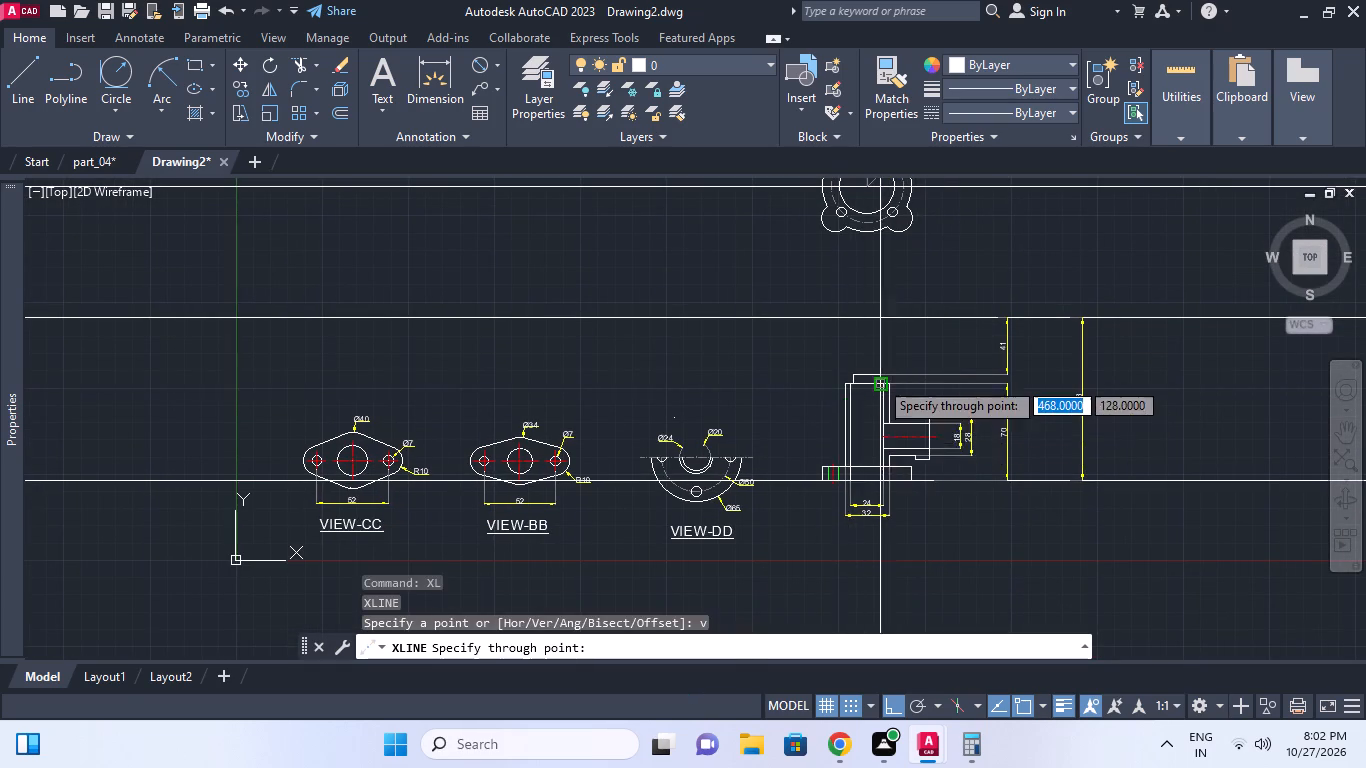
{"action": "scroll", "coordinate": [879, 379], "scroll_direction": "up", "scroll_amount": 2}
{"action": "left_click", "coordinate": [850, 370]}
{"action": "middle_click_drag", "start_coordinate": [942, 355], "coordinate": [954, 416]}
{"action": "scroll", "coordinate": [950, 390], "scroll_direction": "down", "scroll_amount": 1}
{"action": "key", "text": "Escape"}
{"action": "middle_click_drag", "start_coordinate": [956, 323], "coordinate": [961, 390]}
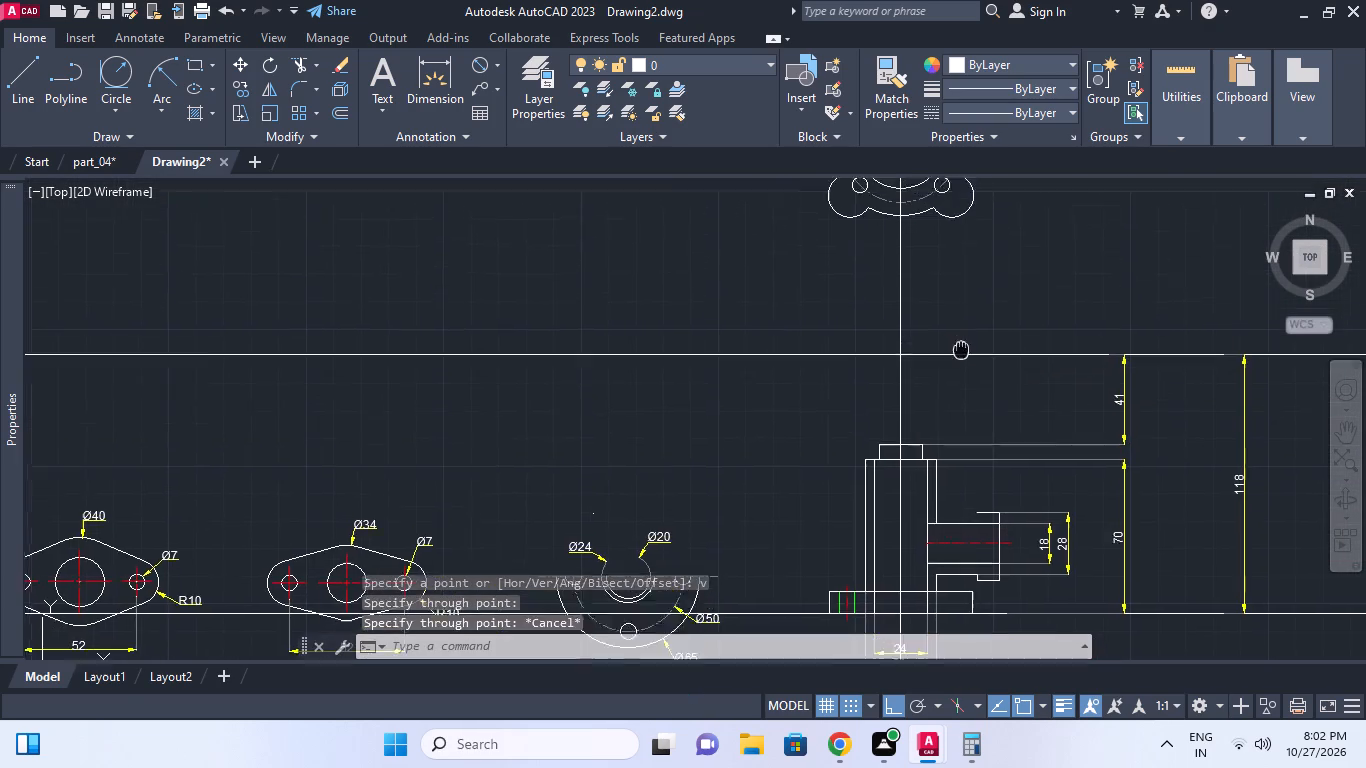
{"action": "middle_click_drag", "start_coordinate": [961, 390], "coordinate": [968, 435]}
{"action": "middle_click_drag", "start_coordinate": [991, 367], "coordinate": [991, 403]}
{"action": "key", "text": "Escape"}
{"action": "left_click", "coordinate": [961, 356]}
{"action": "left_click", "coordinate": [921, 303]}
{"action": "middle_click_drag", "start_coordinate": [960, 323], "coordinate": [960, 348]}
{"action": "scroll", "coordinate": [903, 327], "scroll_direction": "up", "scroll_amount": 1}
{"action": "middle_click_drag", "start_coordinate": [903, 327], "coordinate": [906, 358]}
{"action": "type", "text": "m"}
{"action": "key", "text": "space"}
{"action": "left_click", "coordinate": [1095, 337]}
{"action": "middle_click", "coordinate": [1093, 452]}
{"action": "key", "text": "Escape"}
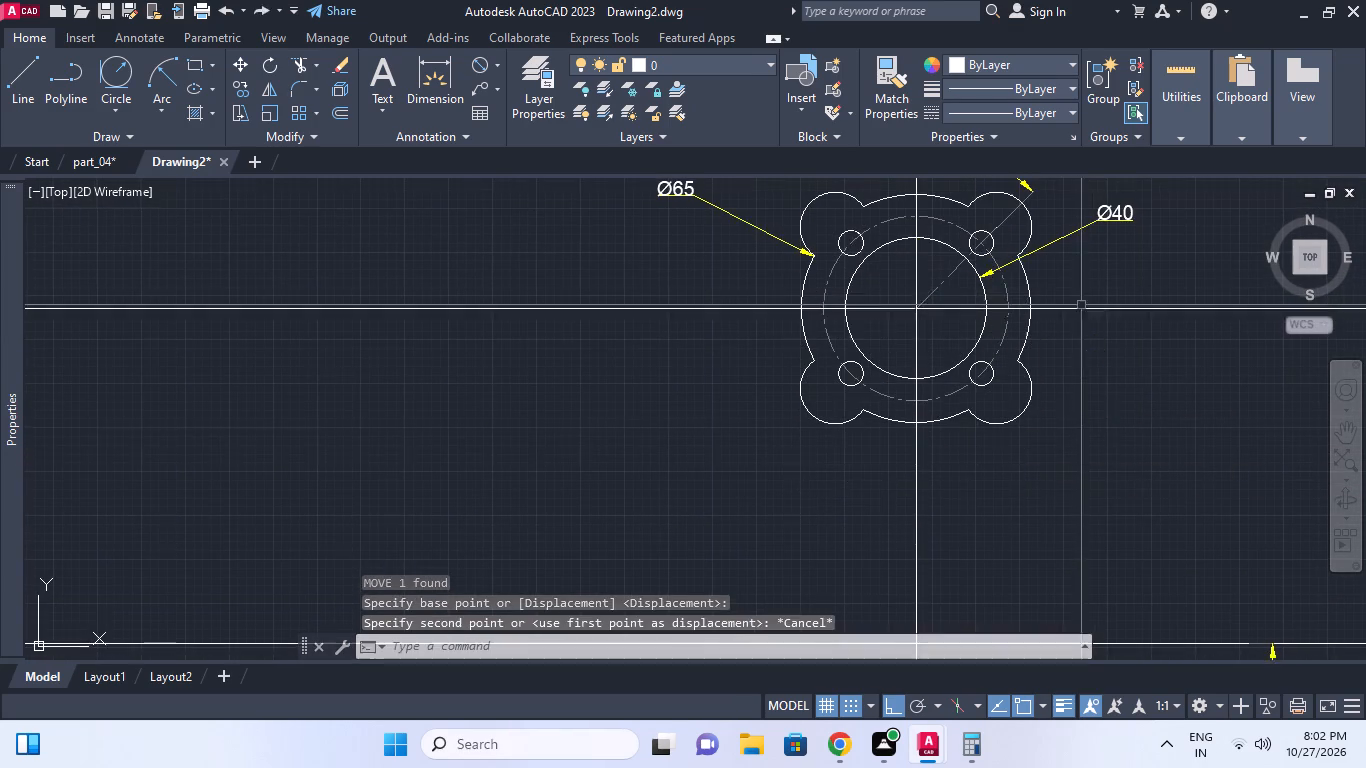
Erase the 40 and 65 diameter dimensions attached to the four-lobed block.
{"action": "middle_click_drag", "start_coordinate": [1081, 300], "coordinate": [1080, 336]}
{"action": "key", "text": "e"}
{"action": "key", "text": "space"}
{"action": "left_click", "coordinate": [1112, 277]}
{"action": "left_click", "coordinate": [1086, 233]}
{"action": "right_click", "coordinate": [1086, 233]}
{"action": "left_click", "coordinate": [793, 226]}
{"action": "left_click", "coordinate": [546, 300]}
{"action": "key", "text": "space"}
{"action": "scroll", "coordinate": [752, 271], "scroll_direction": "down", "scroll_amount": 1}
{"action": "middle_click_drag", "start_coordinate": [752, 271], "coordinate": [751, 248]}
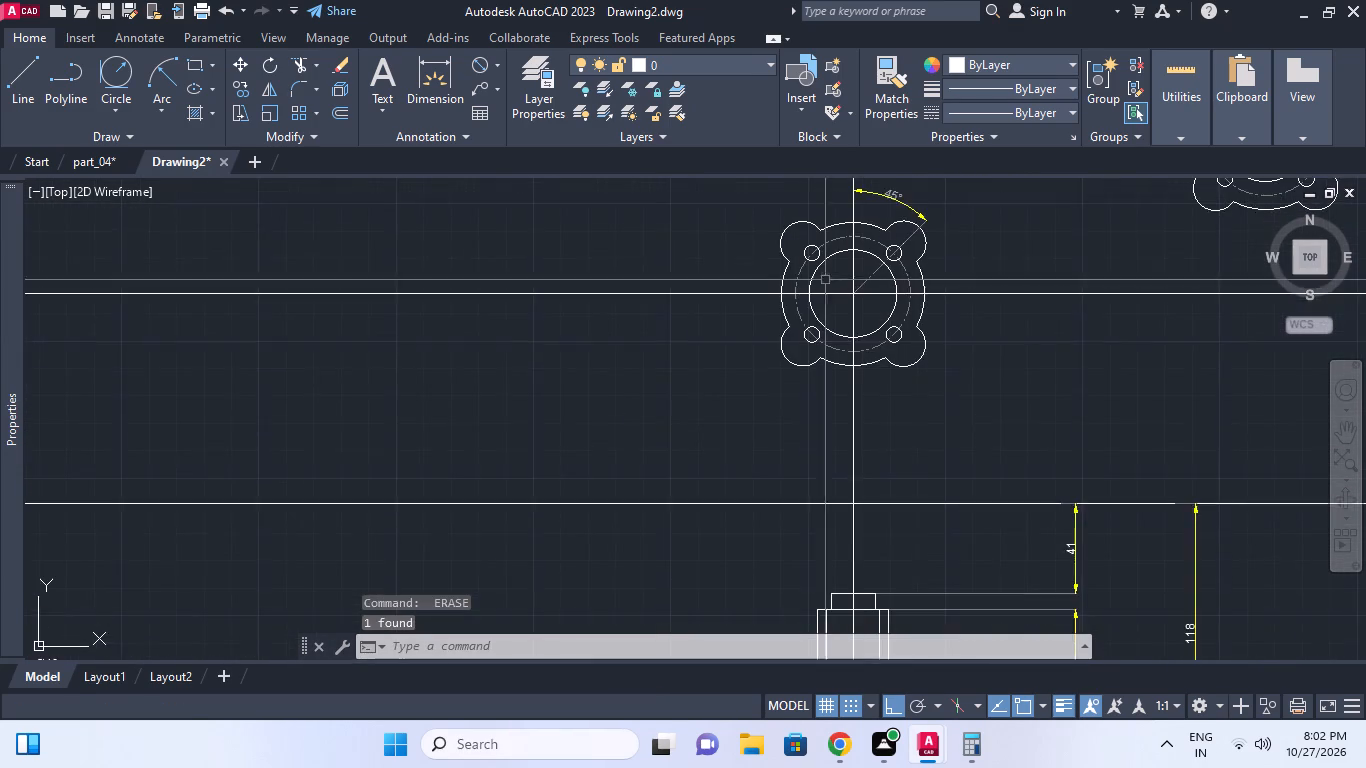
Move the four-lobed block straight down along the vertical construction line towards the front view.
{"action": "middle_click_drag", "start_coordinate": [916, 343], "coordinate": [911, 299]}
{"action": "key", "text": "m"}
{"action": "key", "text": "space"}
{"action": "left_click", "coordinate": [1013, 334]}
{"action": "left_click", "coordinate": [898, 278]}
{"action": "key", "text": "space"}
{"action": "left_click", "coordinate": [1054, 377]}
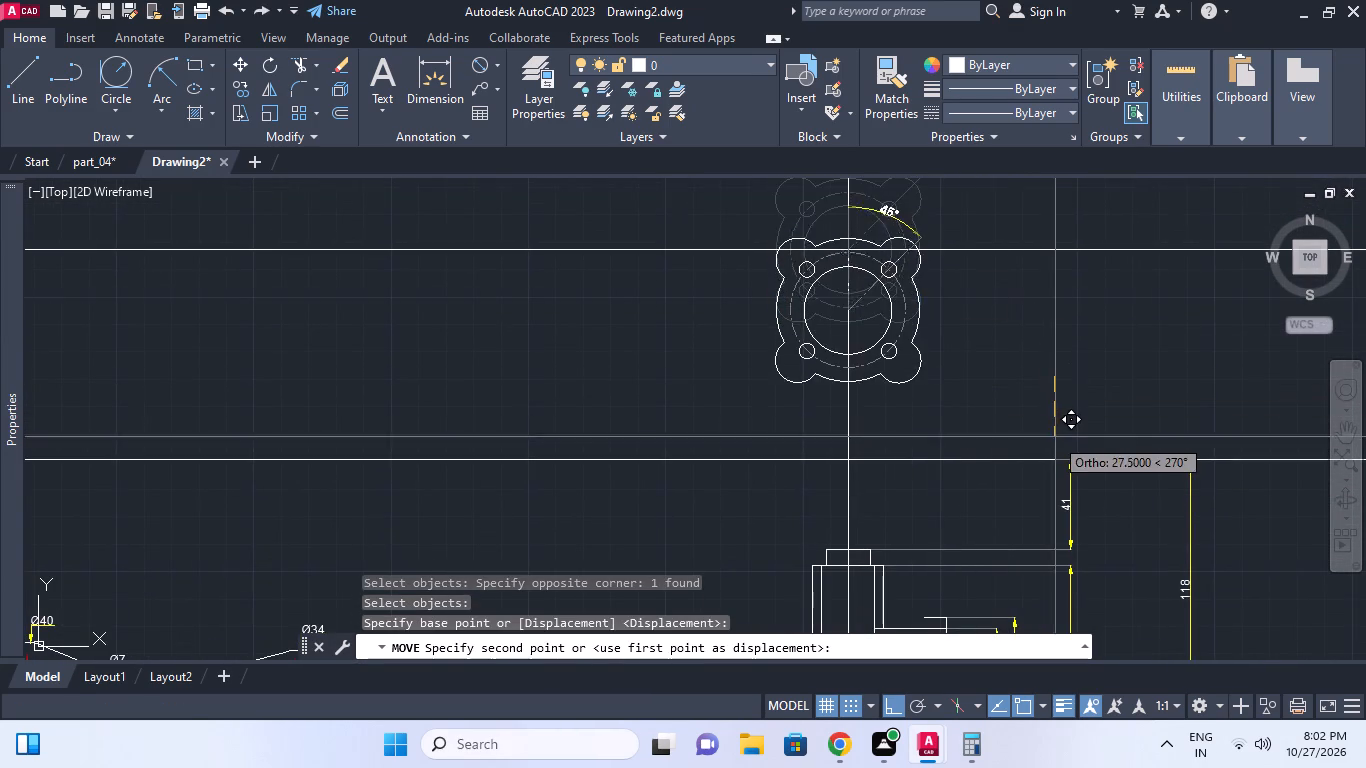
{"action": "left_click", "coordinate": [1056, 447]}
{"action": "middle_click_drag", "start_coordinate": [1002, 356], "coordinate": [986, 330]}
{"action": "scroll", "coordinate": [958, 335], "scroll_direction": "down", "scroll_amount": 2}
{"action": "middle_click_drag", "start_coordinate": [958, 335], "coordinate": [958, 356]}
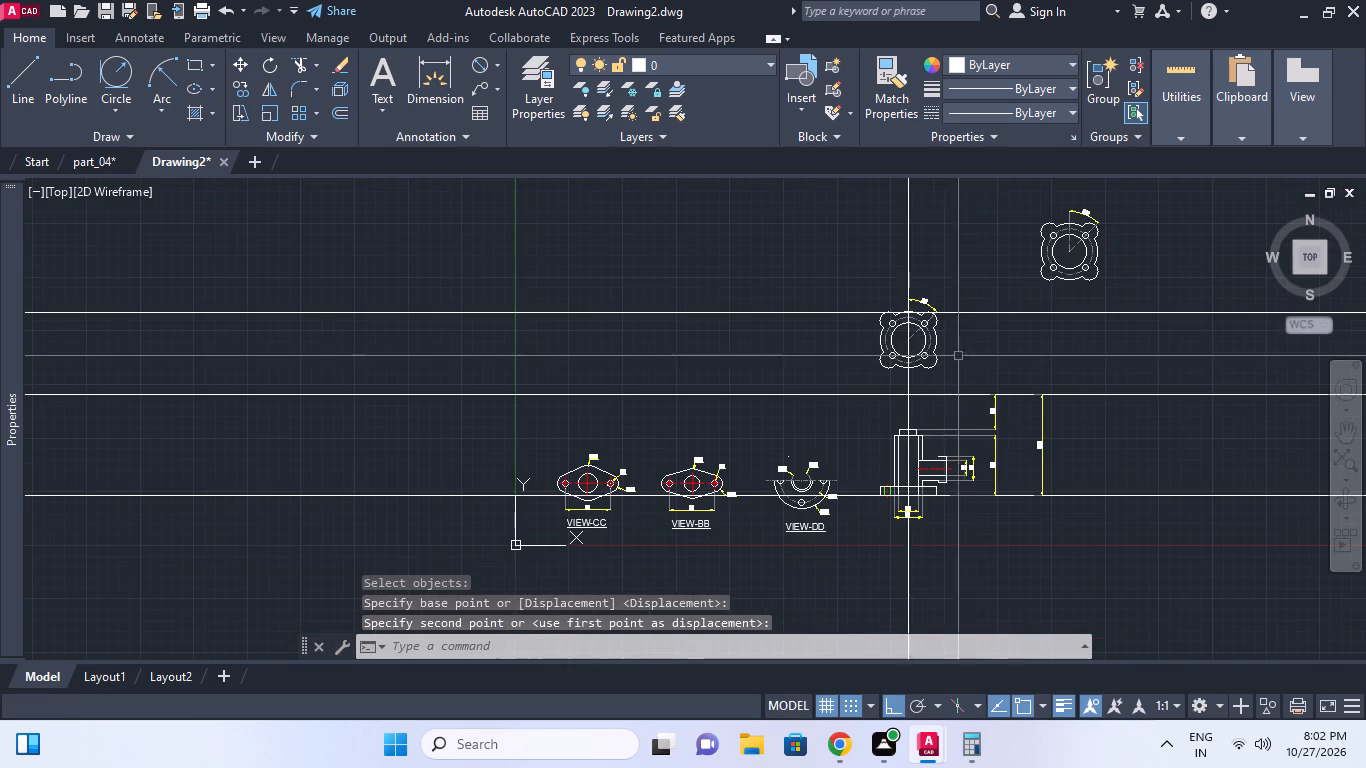
Move the four-lobed block straight up along the vertical construction line, clear above the upper horizontal construction line.
{"action": "left_click", "coordinate": [983, 356]}
{"action": "left_click", "coordinate": [922, 339]}
{"action": "key", "text": "space"}
{"action": "left_click", "coordinate": [983, 361]}
{"action": "left_click", "coordinate": [976, 262]}
{"action": "key", "text": "Escape"}
{"action": "middle_click_drag", "start_coordinate": [1038, 253], "coordinate": [1038, 265]}
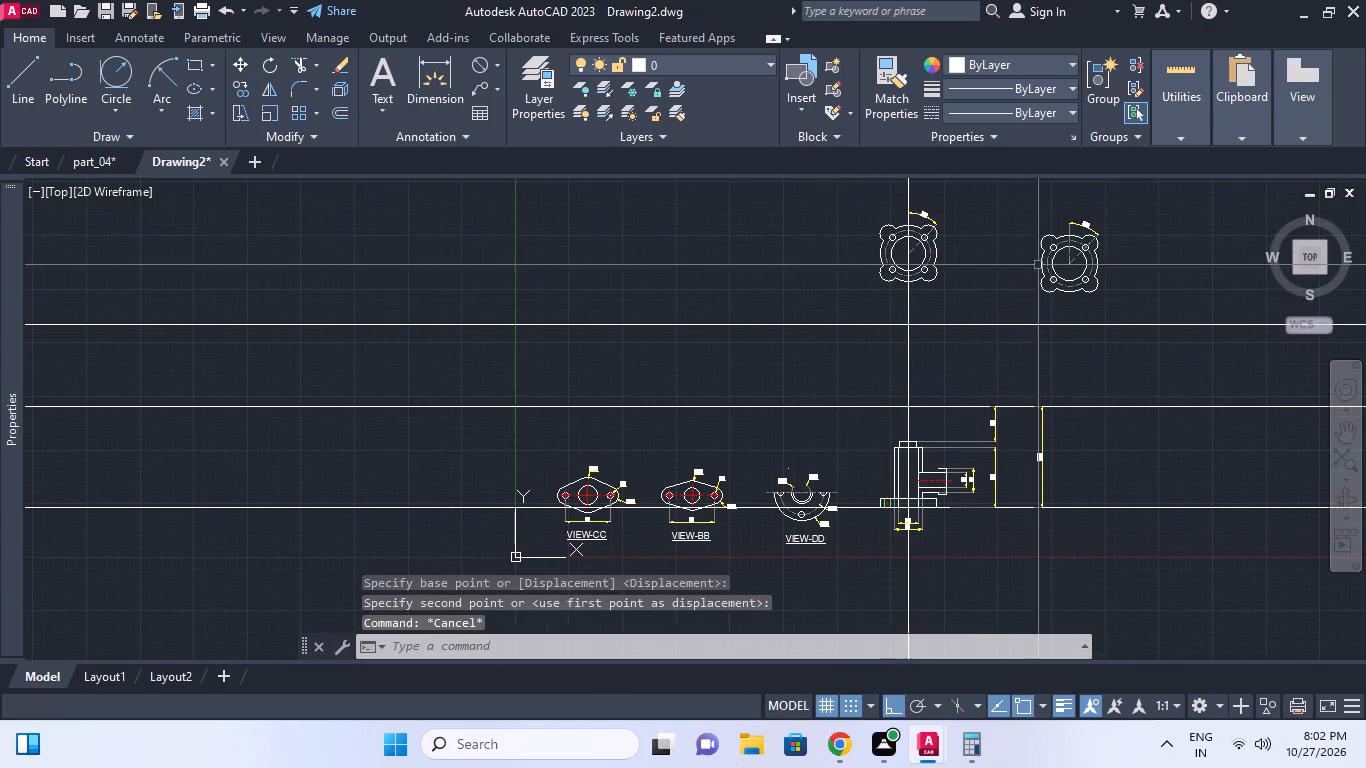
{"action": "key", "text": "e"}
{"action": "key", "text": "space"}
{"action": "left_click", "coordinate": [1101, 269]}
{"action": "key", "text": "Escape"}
Move the original four-lobed view with its 45° dimension below VIEW-BB, with snap and ortho turned off.
{"action": "middle_click", "coordinate": [1019, 229]}
{"action": "left_click", "coordinate": [994, 199]}
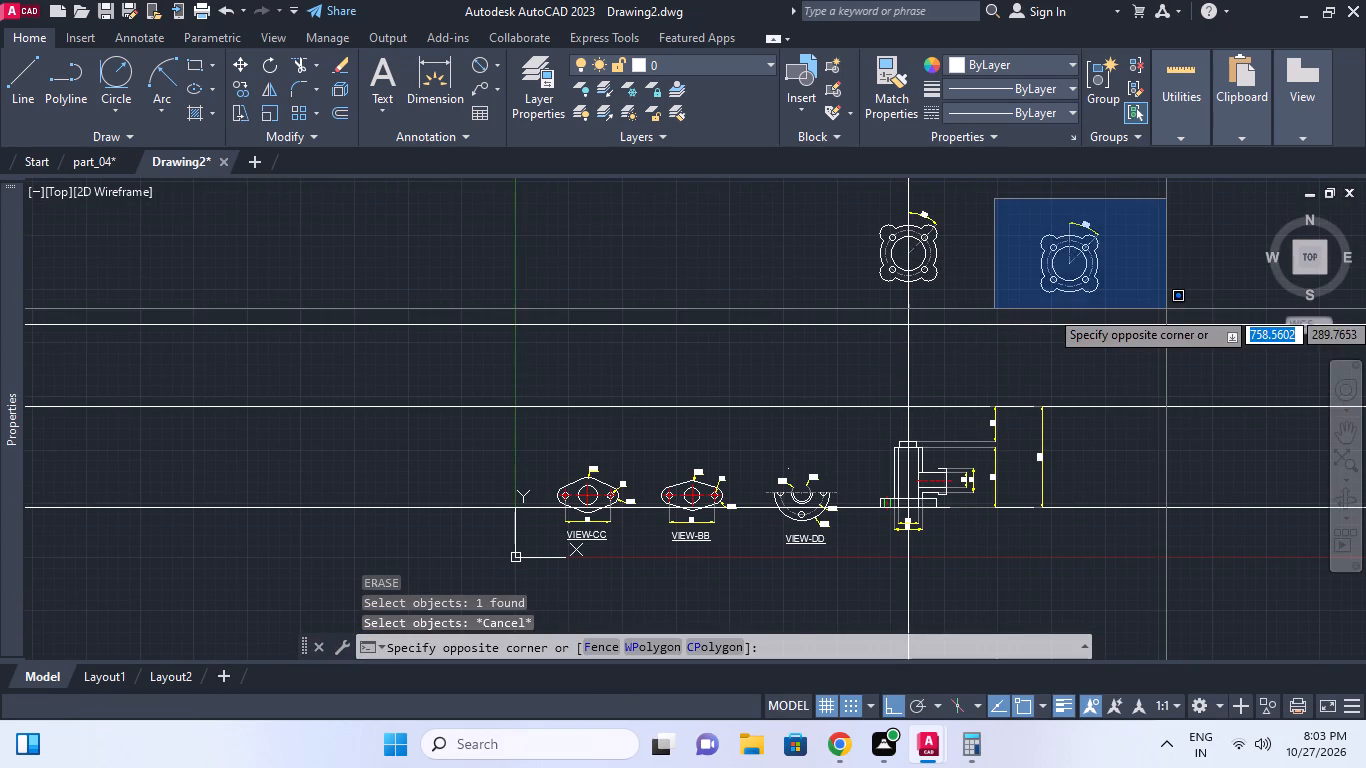
{"action": "left_click", "coordinate": [1166, 309]}
{"action": "middle_click", "coordinate": [1143, 288]}
{"action": "key", "text": "m"}
{"action": "key", "text": "space"}
{"action": "left_click", "coordinate": [1132, 392]}
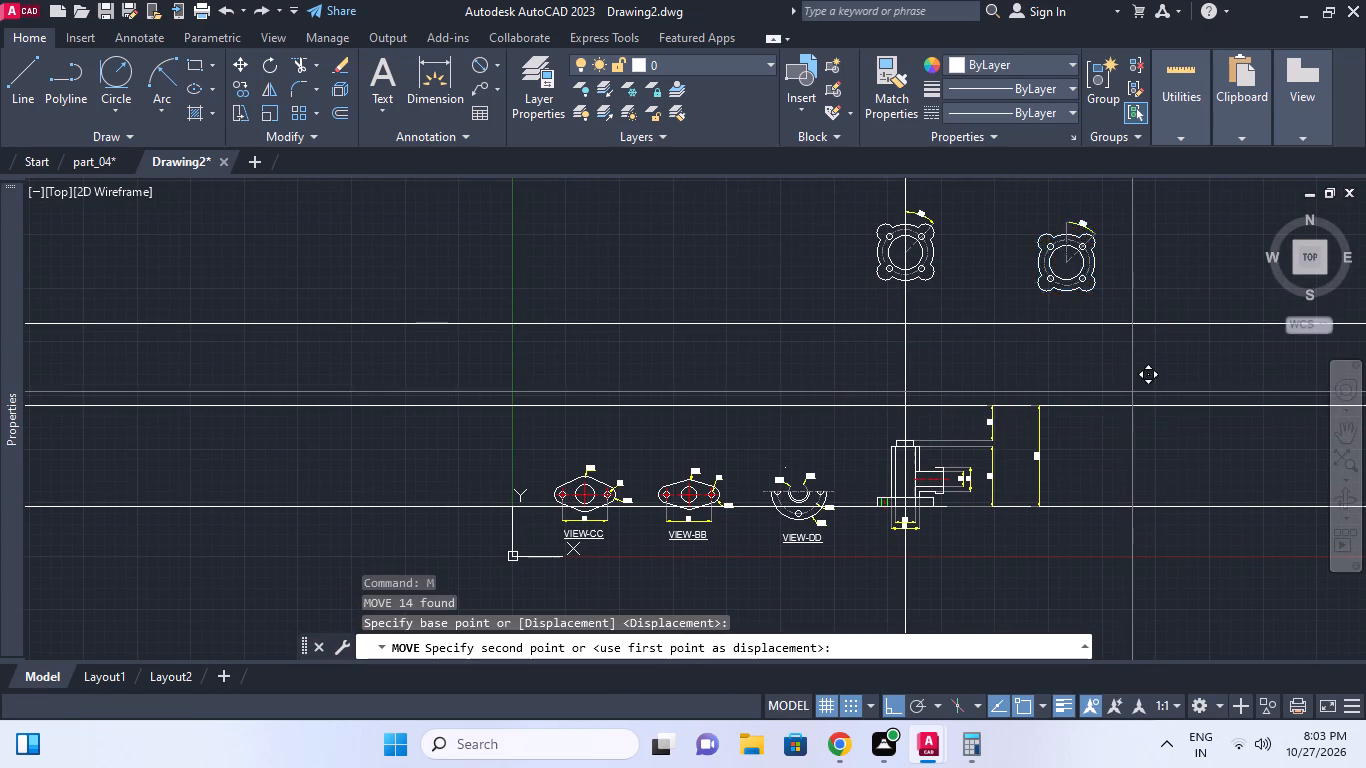
{"action": "middle_click_drag", "start_coordinate": [838, 482], "coordinate": [851, 429]}
{"action": "key", "text": "F9"}
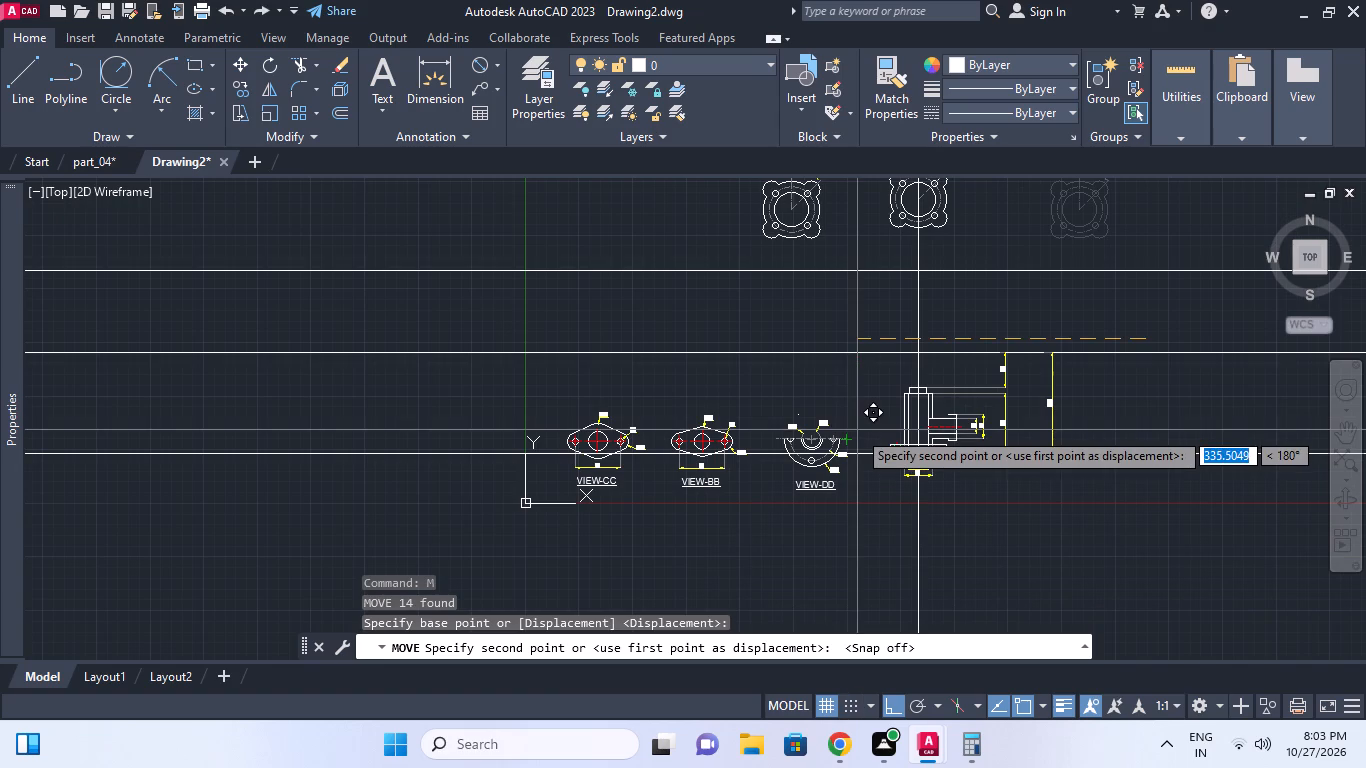
{"action": "middle_click_drag", "start_coordinate": [855, 487], "coordinate": [900, 382]}
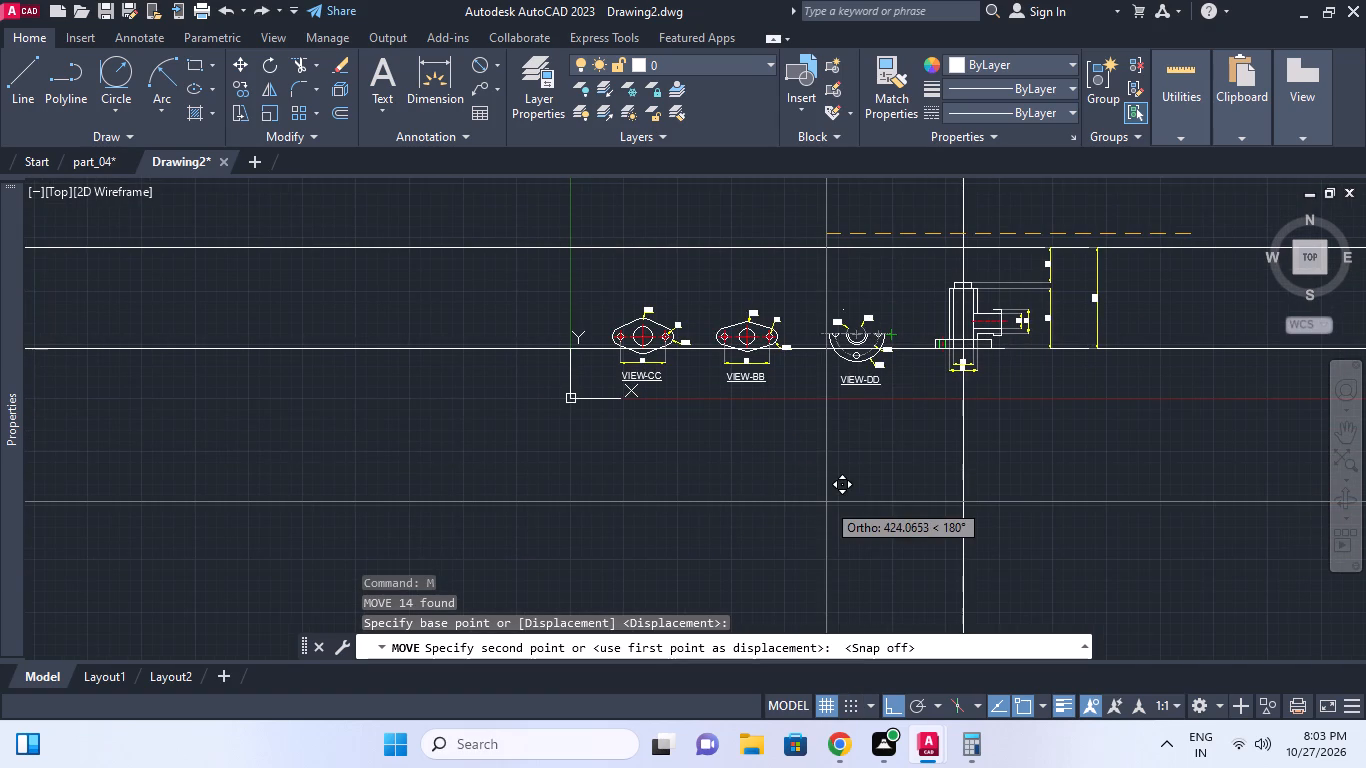
{"action": "key", "text": "F8"}
{"action": "middle_click", "coordinate": [786, 536]}
{"action": "scroll", "coordinate": [787, 589], "scroll_direction": "up", "scroll_amount": 1}
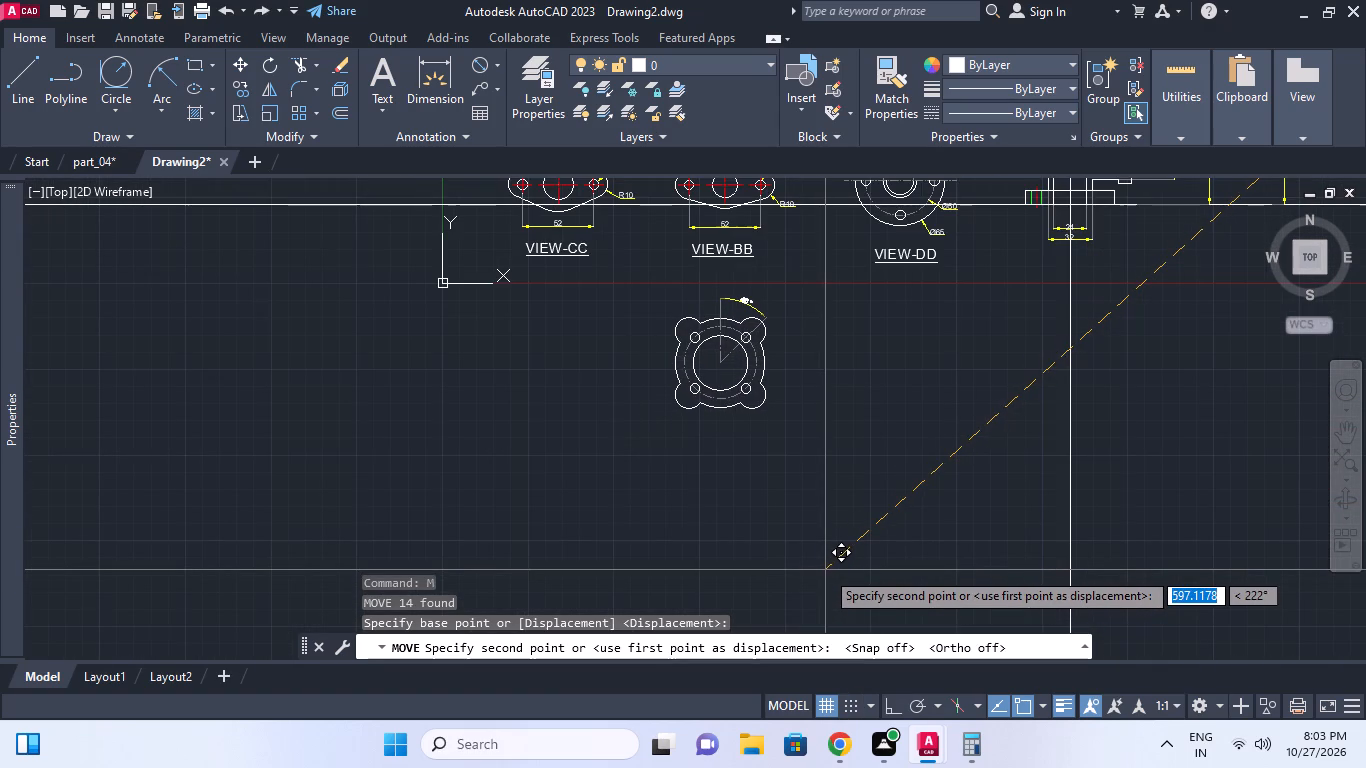
{"action": "left_click", "coordinate": [825, 570]}
{"action": "middle_click_drag", "start_coordinate": [881, 472], "coordinate": [888, 413]}
{"action": "middle_click_drag", "start_coordinate": [861, 426], "coordinate": [950, 426]}
{"action": "scroll", "coordinate": [867, 426], "scroll_direction": "down", "scroll_amount": 1}
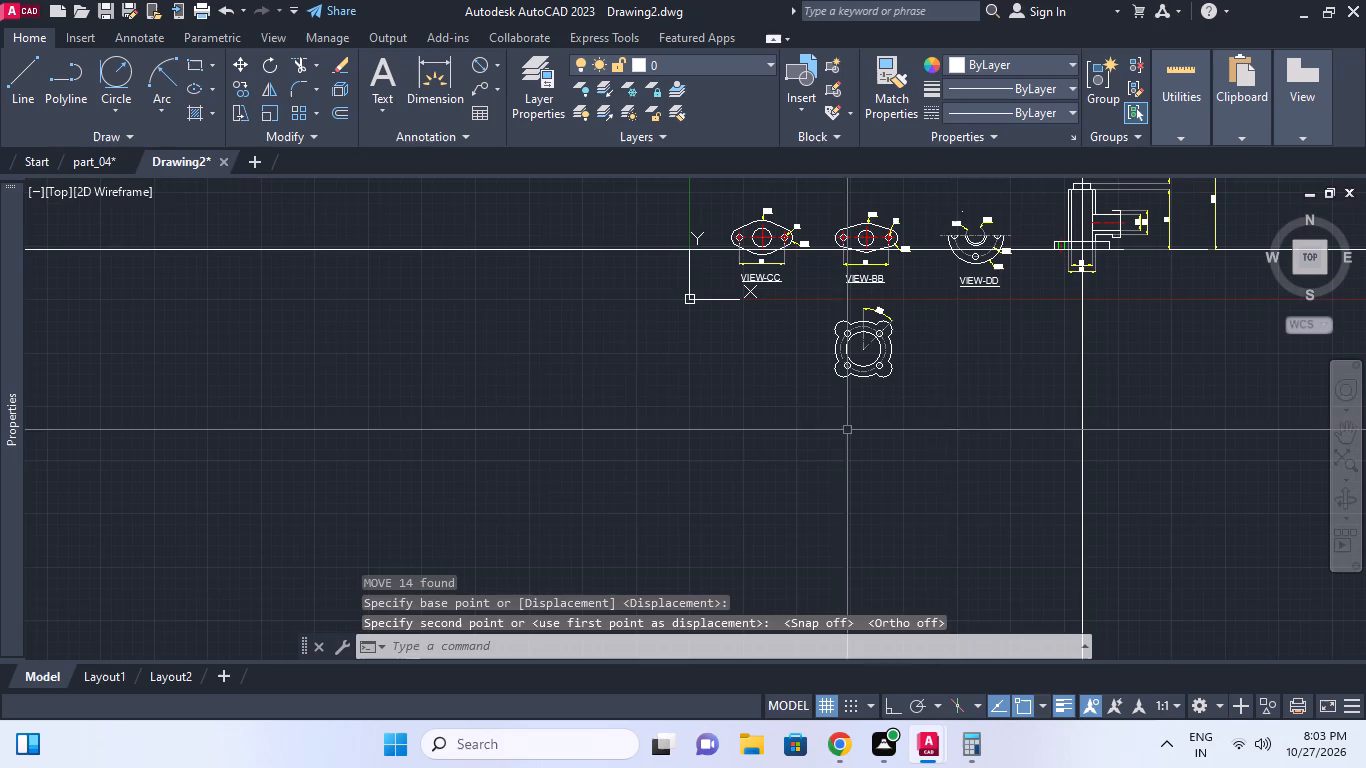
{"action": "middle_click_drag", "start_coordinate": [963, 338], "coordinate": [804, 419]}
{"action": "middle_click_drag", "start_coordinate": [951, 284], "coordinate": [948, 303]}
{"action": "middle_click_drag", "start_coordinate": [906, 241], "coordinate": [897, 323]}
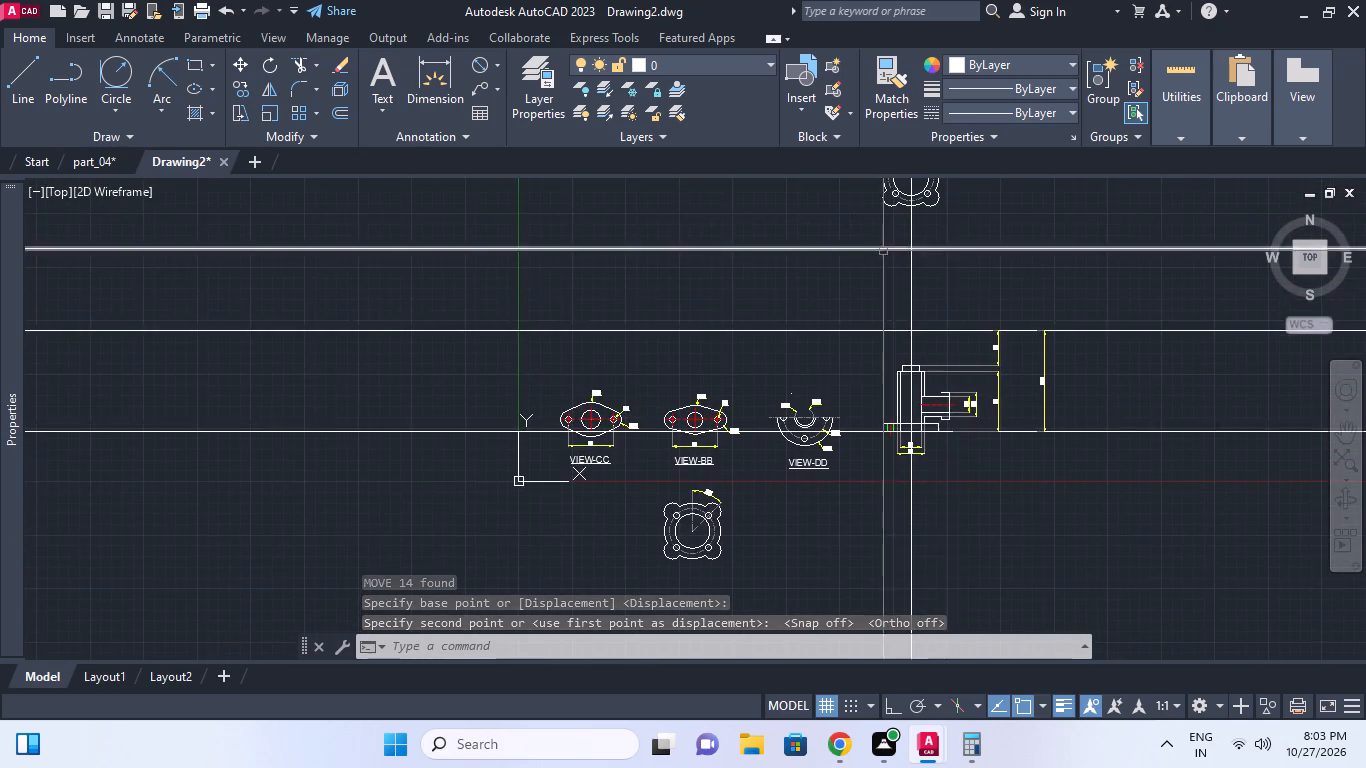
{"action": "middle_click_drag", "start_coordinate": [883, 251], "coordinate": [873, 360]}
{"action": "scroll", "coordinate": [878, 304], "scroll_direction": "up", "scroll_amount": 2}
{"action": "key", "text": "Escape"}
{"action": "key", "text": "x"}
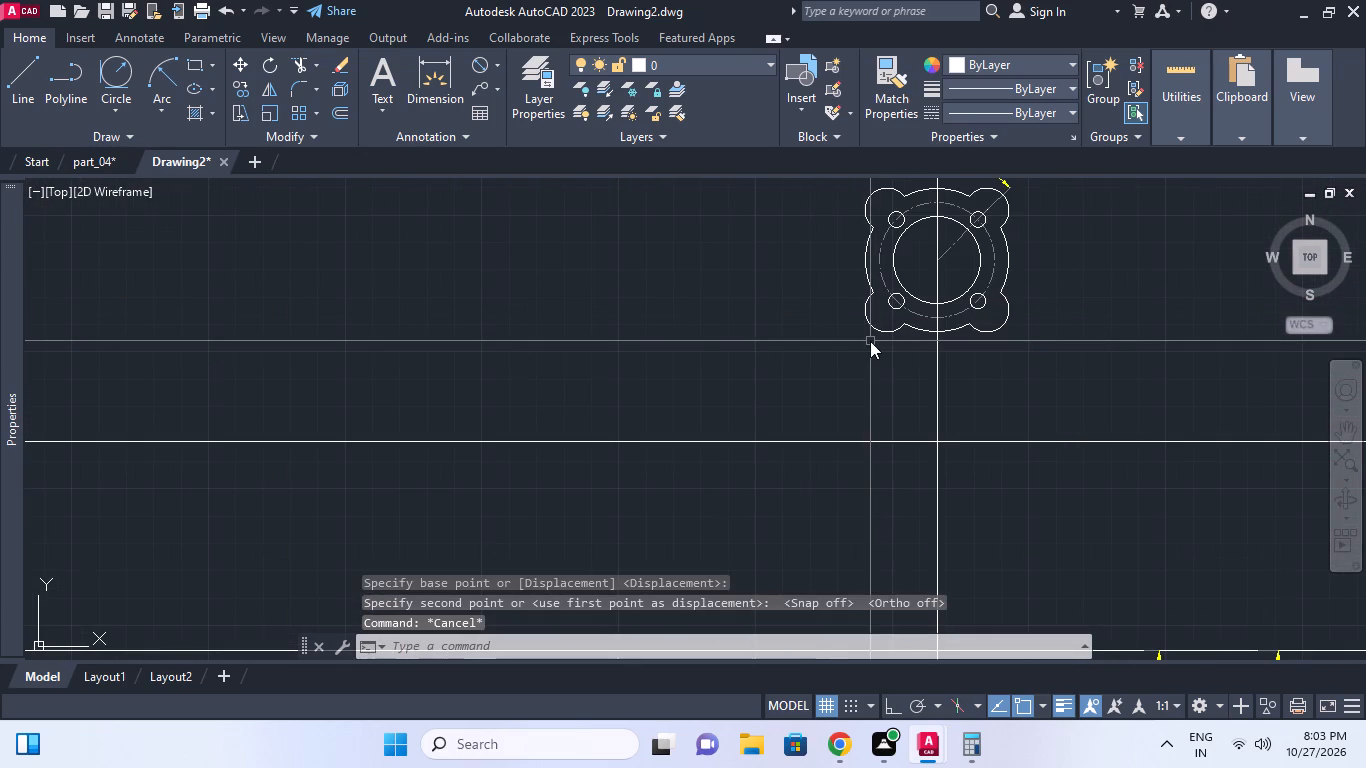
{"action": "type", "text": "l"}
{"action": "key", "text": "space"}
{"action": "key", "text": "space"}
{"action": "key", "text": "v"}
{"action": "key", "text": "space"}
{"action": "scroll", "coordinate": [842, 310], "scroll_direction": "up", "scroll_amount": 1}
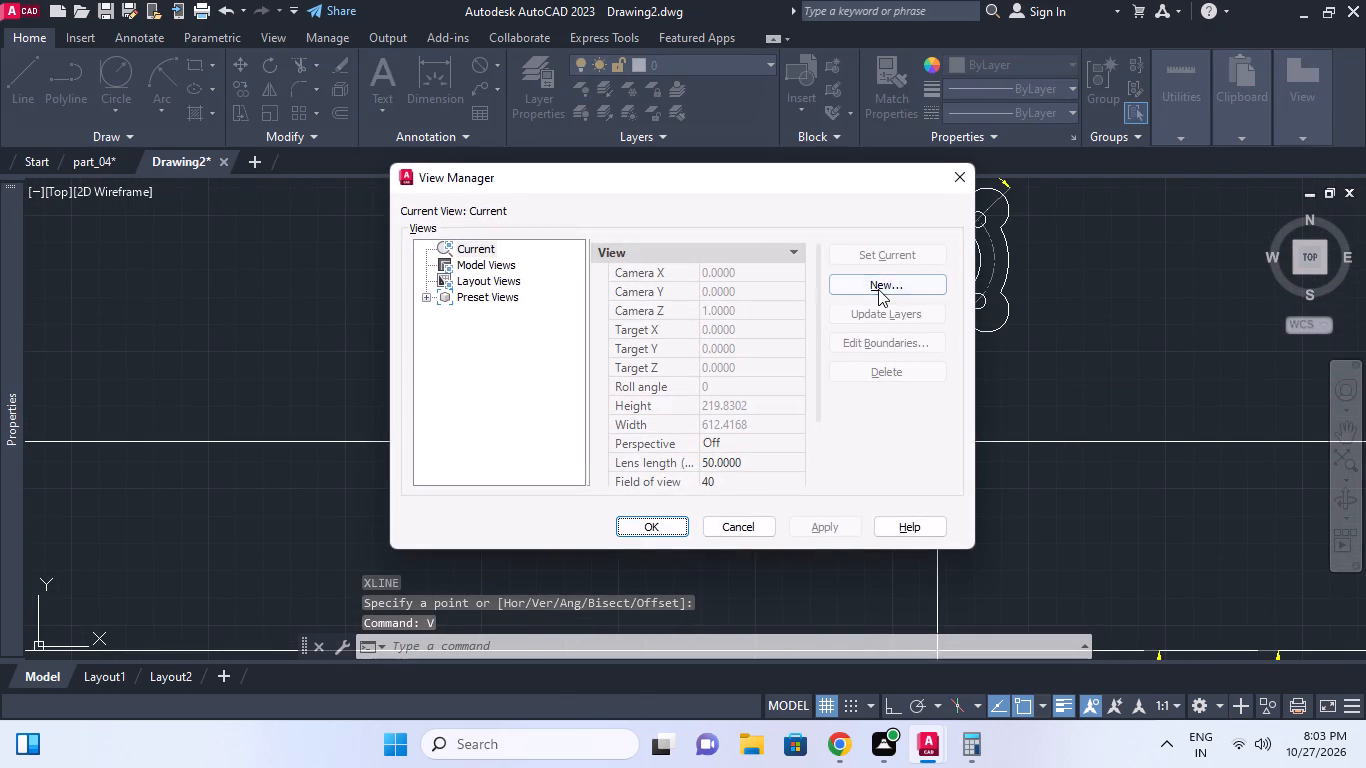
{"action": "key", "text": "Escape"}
Project the outer edges of the four-lobed block into the front view with vertical construction lines through its leftmost and rightmost lobe points.
{"action": "type", "text": "xl"}
{"action": "key", "text": "space"}
{"action": "type", "text": "v"}
{"action": "key", "text": "space"}
{"action": "scroll", "coordinate": [877, 295], "scroll_direction": "up", "scroll_amount": 3}
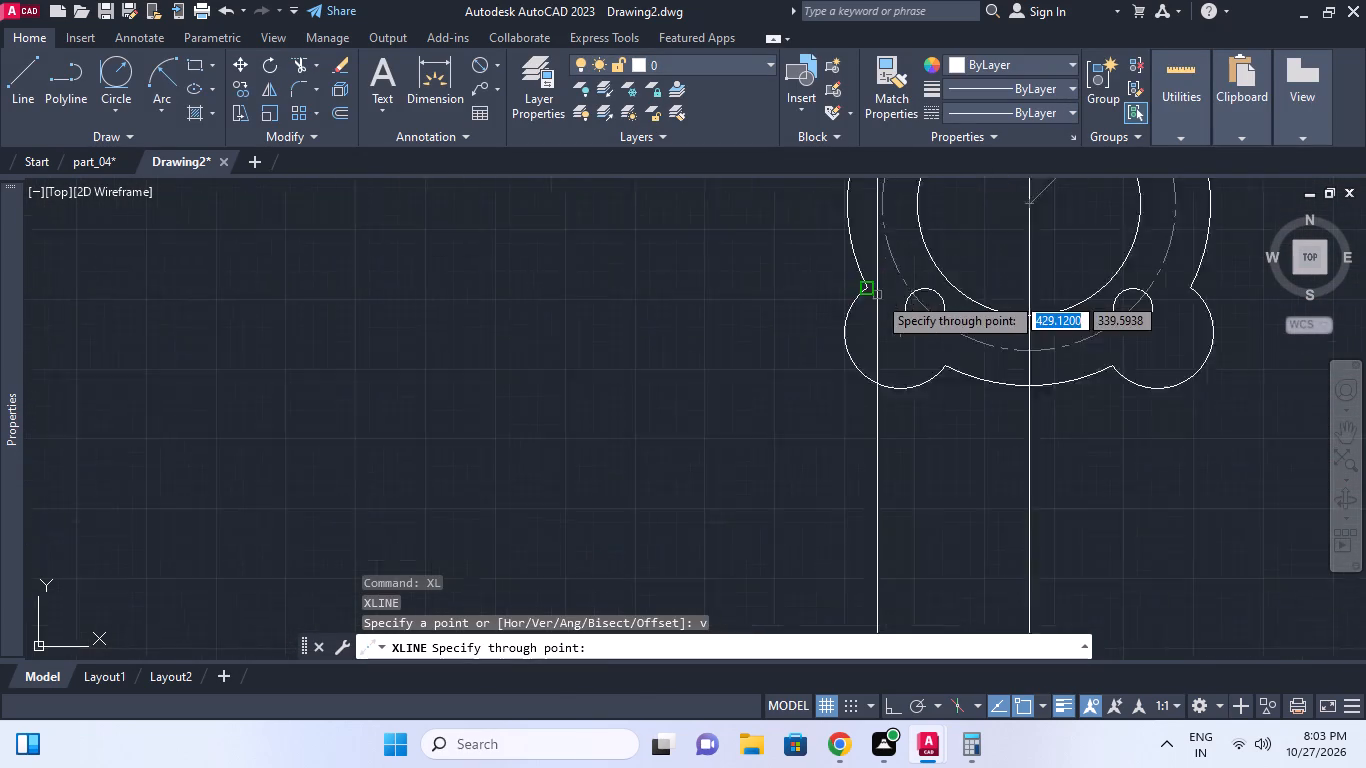
{"action": "left_click", "coordinate": [824, 360]}
{"action": "scroll", "coordinate": [936, 442], "scroll_direction": "down", "scroll_amount": 1}
{"action": "middle_click_drag", "start_coordinate": [923, 440], "coordinate": [773, 430]}
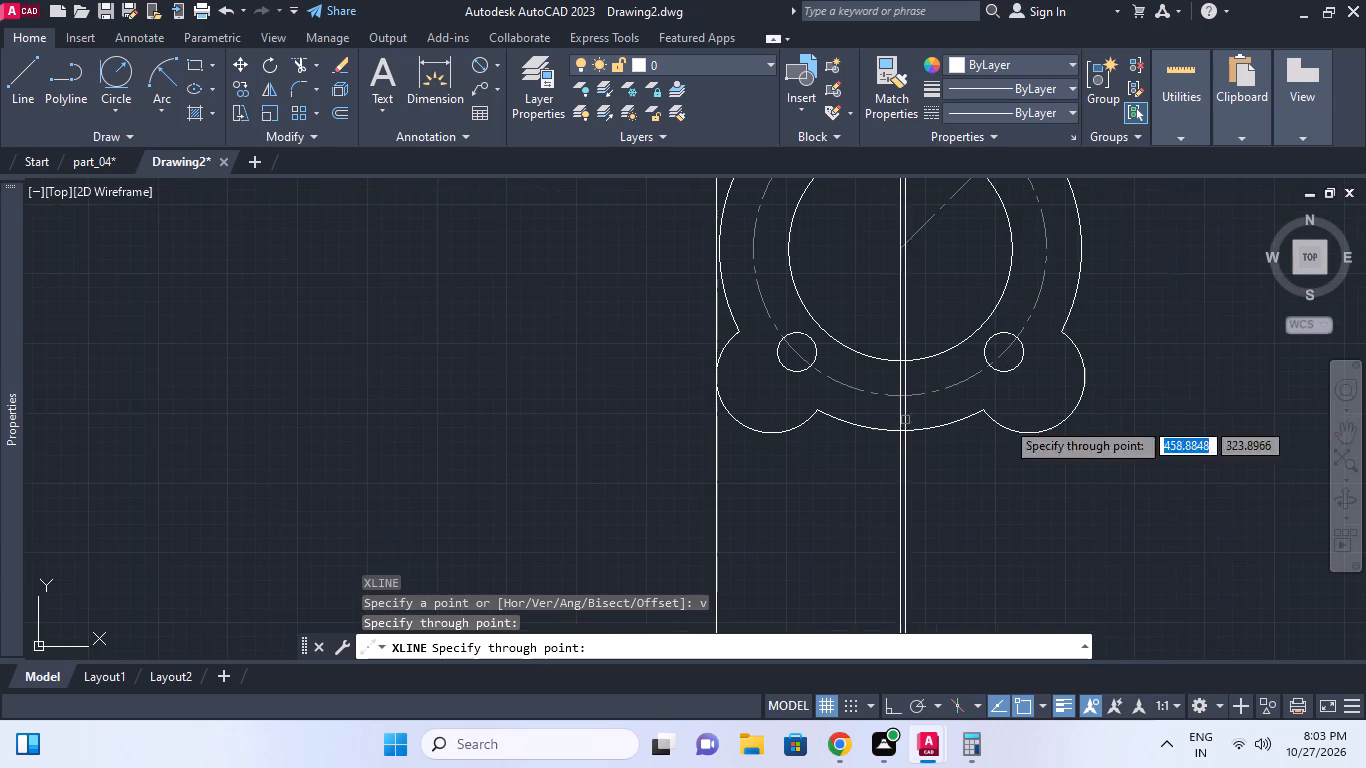
{"action": "left_click", "coordinate": [1087, 377]}
{"action": "middle_click_drag", "start_coordinate": [1220, 417], "coordinate": [1203, 381]}
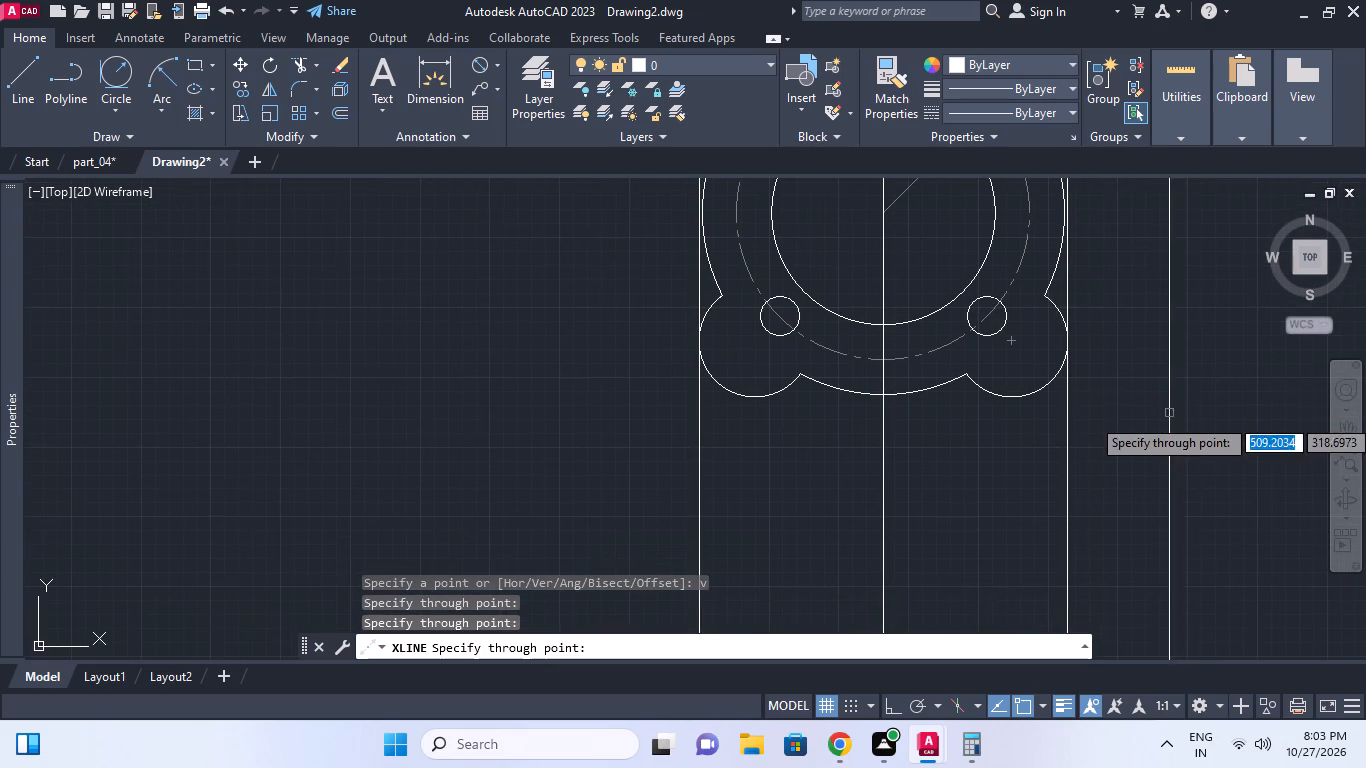
{"action": "middle_click_drag", "start_coordinate": [1153, 444], "coordinate": [1152, 381]}
{"action": "middle_click_drag", "start_coordinate": [1147, 441], "coordinate": [1179, 337]}
{"action": "scroll", "coordinate": [1136, 456], "scroll_direction": "down", "scroll_amount": 1}
{"action": "middle_click_drag", "start_coordinate": [1103, 476], "coordinate": [1078, 323]}
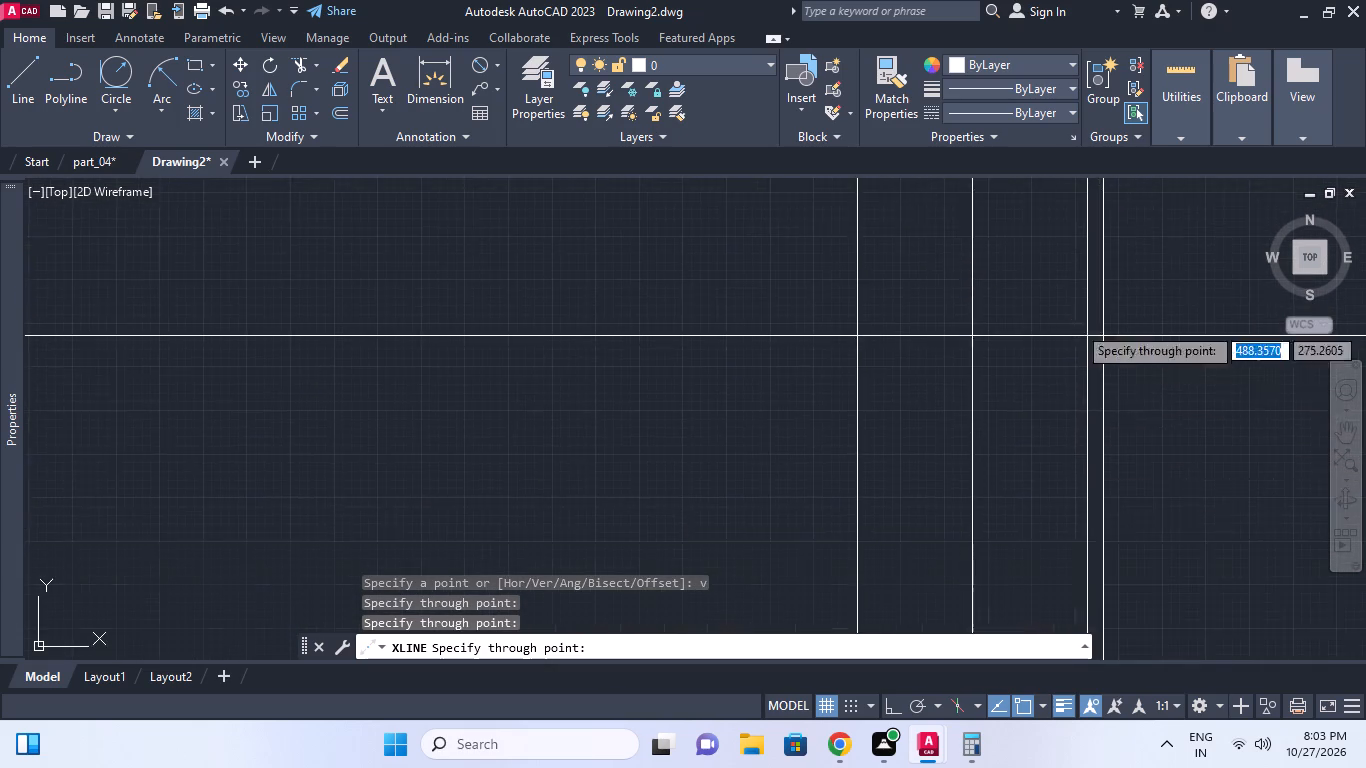
{"action": "scroll", "coordinate": [1075, 393], "scroll_direction": "down", "scroll_amount": 2}
{"action": "middle_click_drag", "start_coordinate": [1064, 393], "coordinate": [987, 346]}
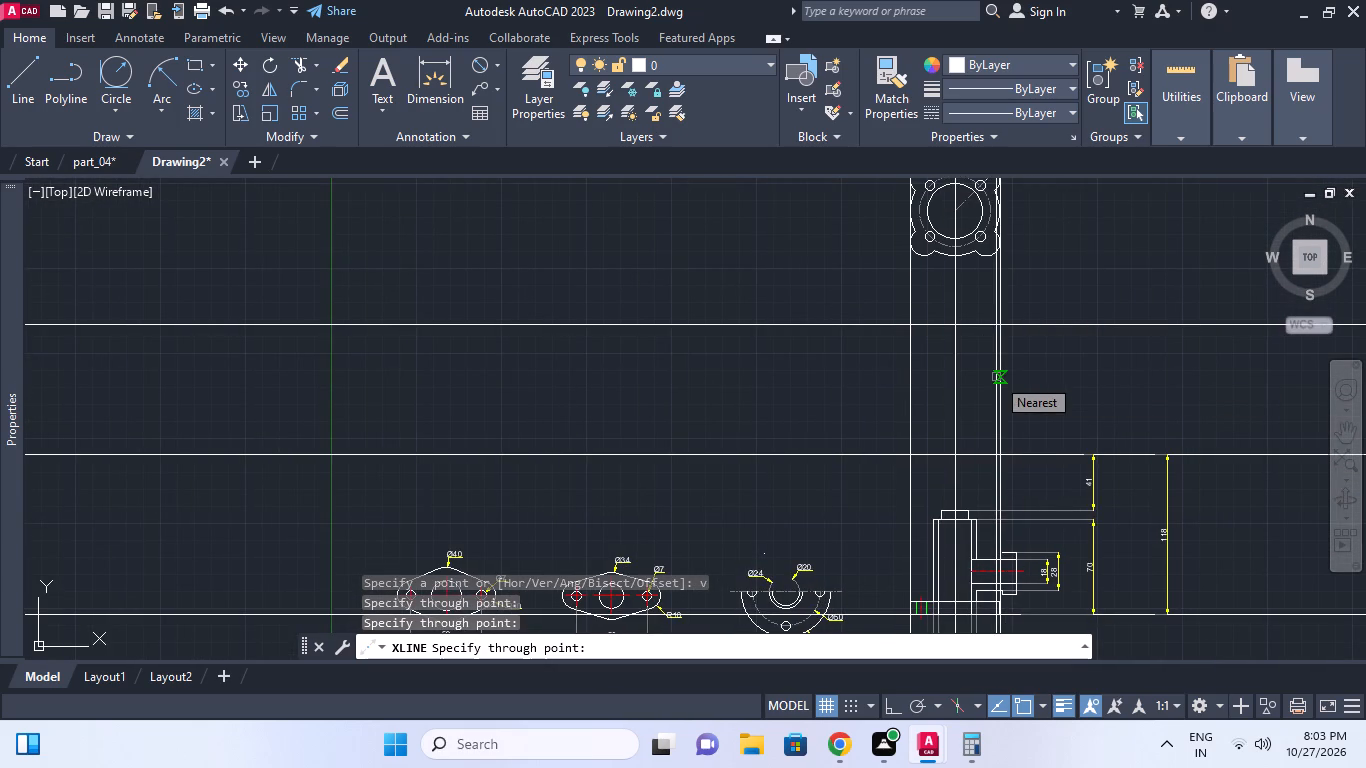
{"action": "key", "text": "Escape"}
{"action": "key", "text": "Escape"}
{"action": "key", "text": "Escape"}
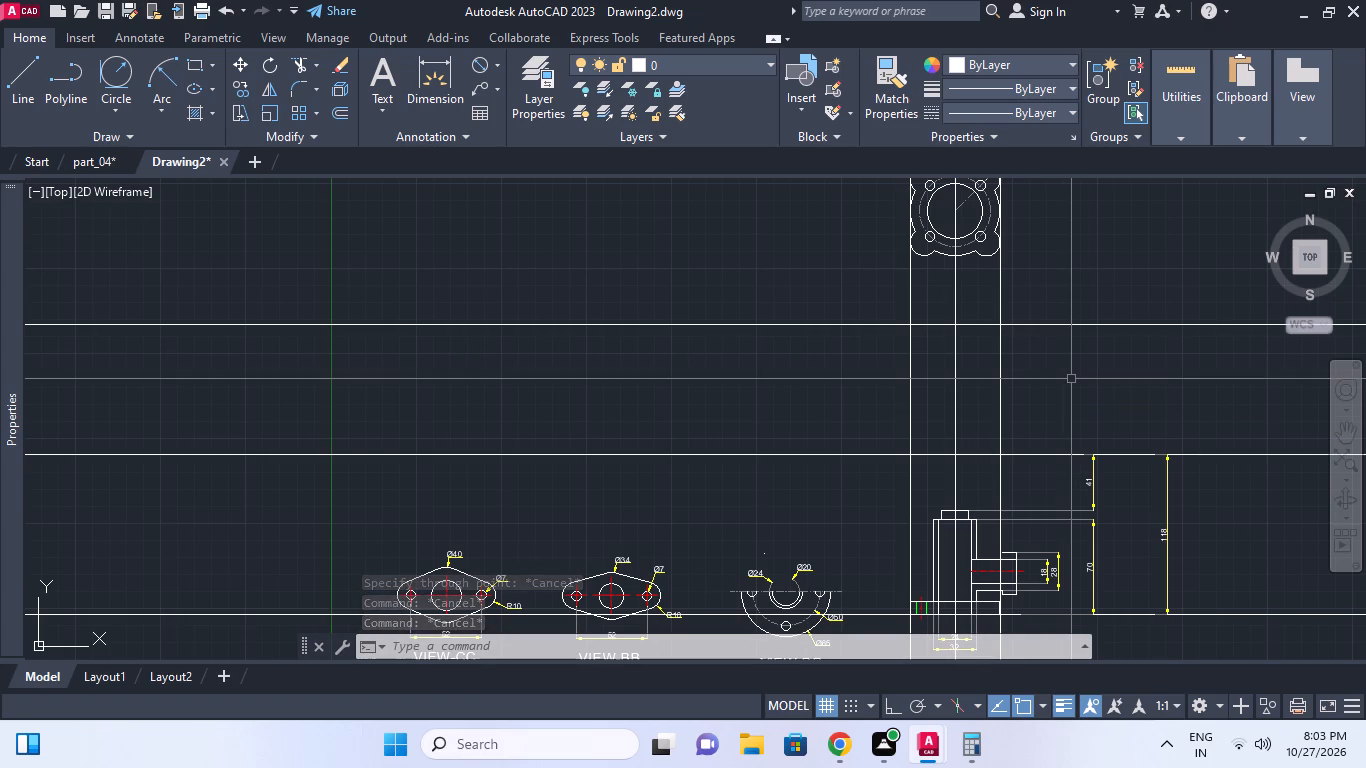
{"action": "key", "text": "Escape"}
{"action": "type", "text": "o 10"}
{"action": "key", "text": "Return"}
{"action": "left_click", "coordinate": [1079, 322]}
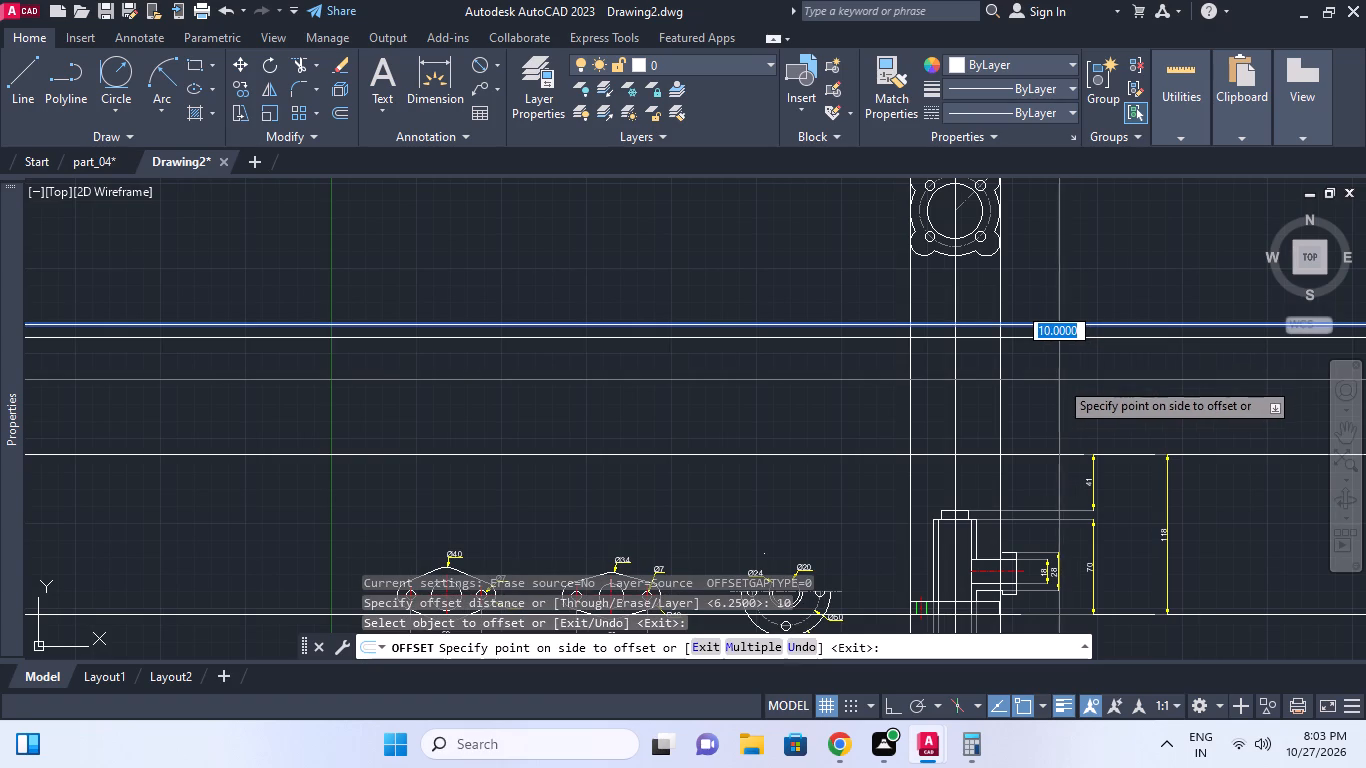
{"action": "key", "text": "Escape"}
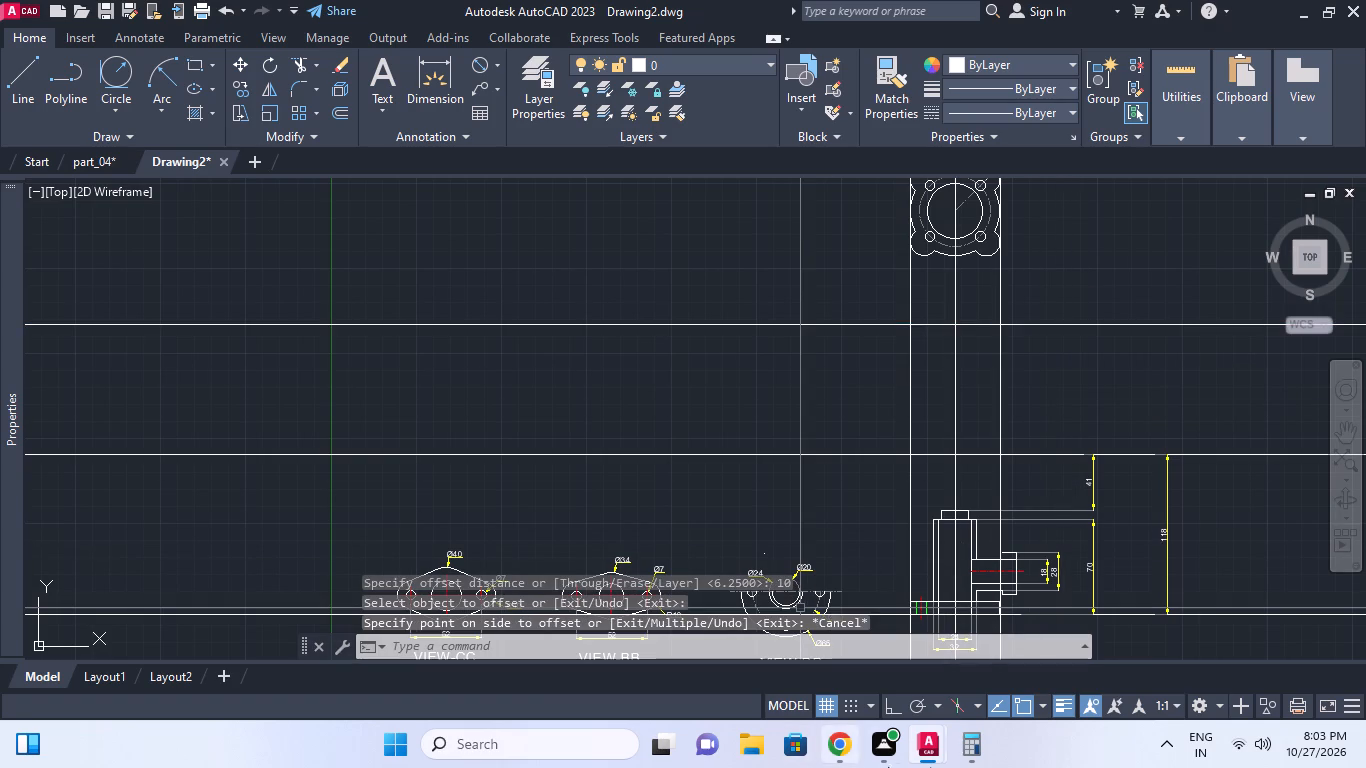
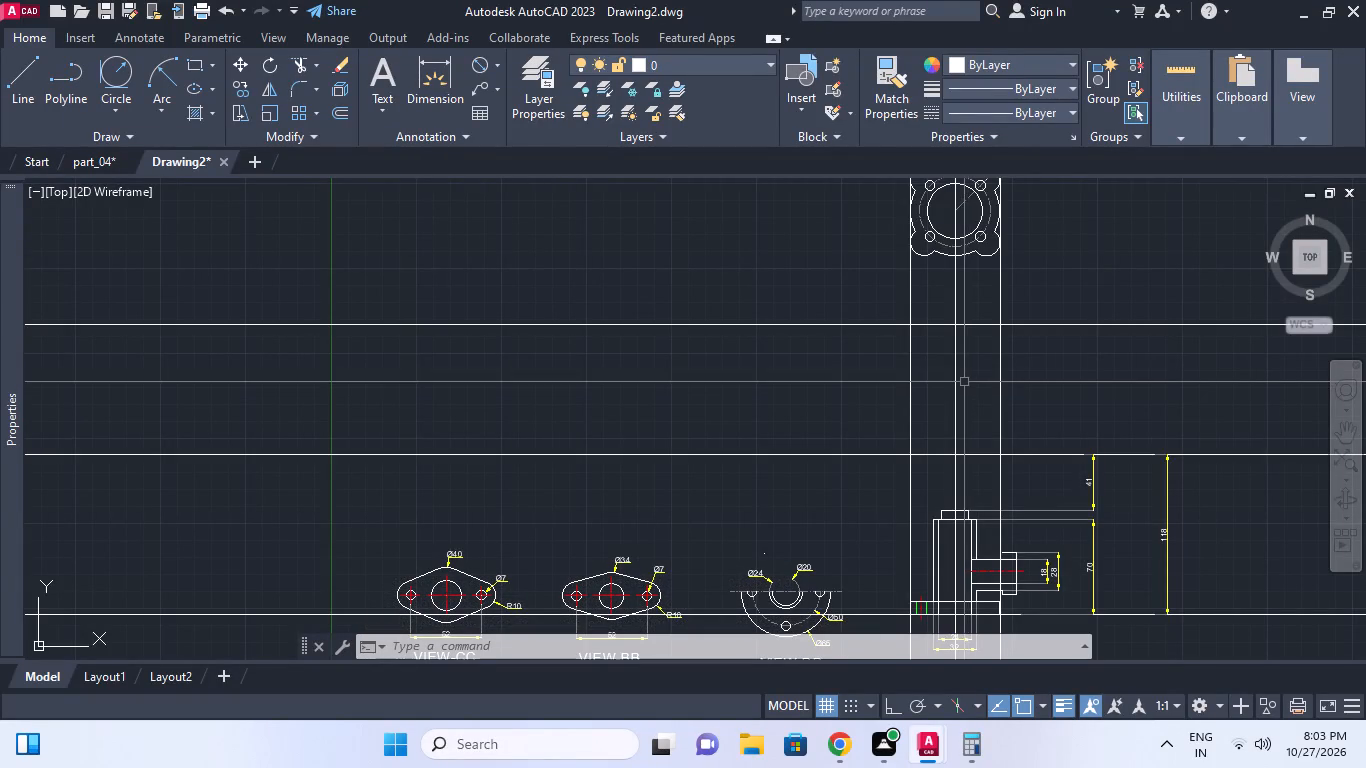
Offset the upper horizontal construction line downward by 10 to define the top flange thickness in the front view.
{"action": "type", "text": "o 10"}
{"action": "key", "text": "Return"}
{"action": "left_click", "coordinate": [1150, 315]}
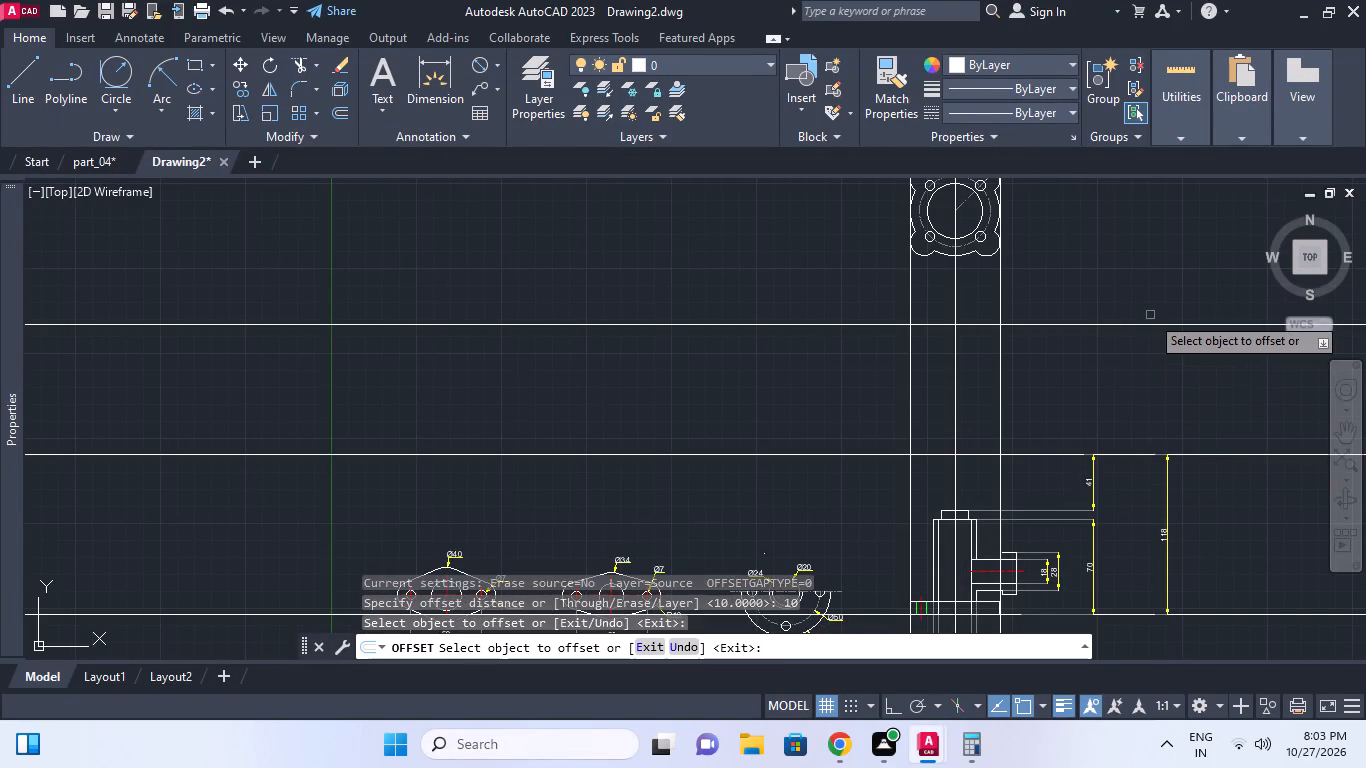
{"action": "left_click", "coordinate": [1150, 327]}
{"action": "left_click", "coordinate": [1128, 384]}
{"action": "scroll", "coordinate": [920, 313], "scroll_direction": "up", "scroll_amount": 1}
{"action": "middle_click", "coordinate": [920, 313]}
{"action": "key", "text": "Escape"}
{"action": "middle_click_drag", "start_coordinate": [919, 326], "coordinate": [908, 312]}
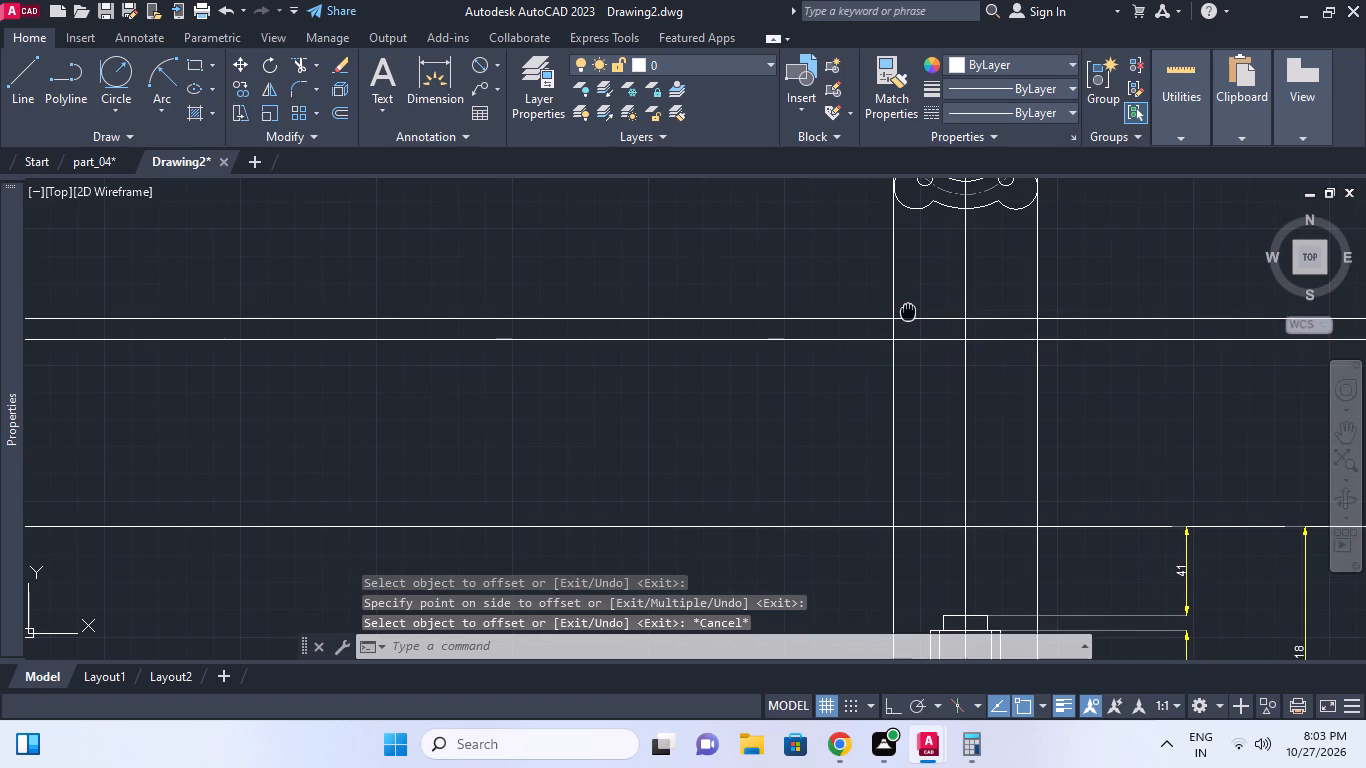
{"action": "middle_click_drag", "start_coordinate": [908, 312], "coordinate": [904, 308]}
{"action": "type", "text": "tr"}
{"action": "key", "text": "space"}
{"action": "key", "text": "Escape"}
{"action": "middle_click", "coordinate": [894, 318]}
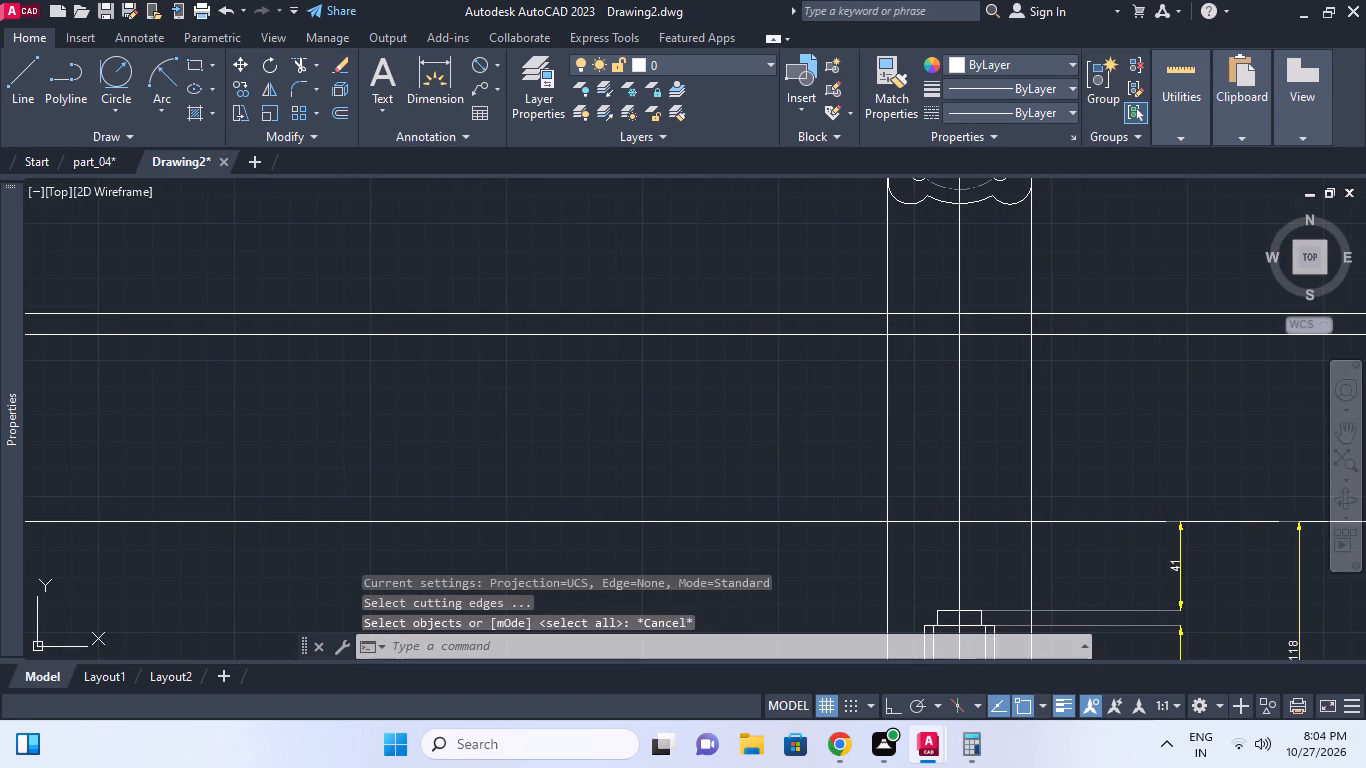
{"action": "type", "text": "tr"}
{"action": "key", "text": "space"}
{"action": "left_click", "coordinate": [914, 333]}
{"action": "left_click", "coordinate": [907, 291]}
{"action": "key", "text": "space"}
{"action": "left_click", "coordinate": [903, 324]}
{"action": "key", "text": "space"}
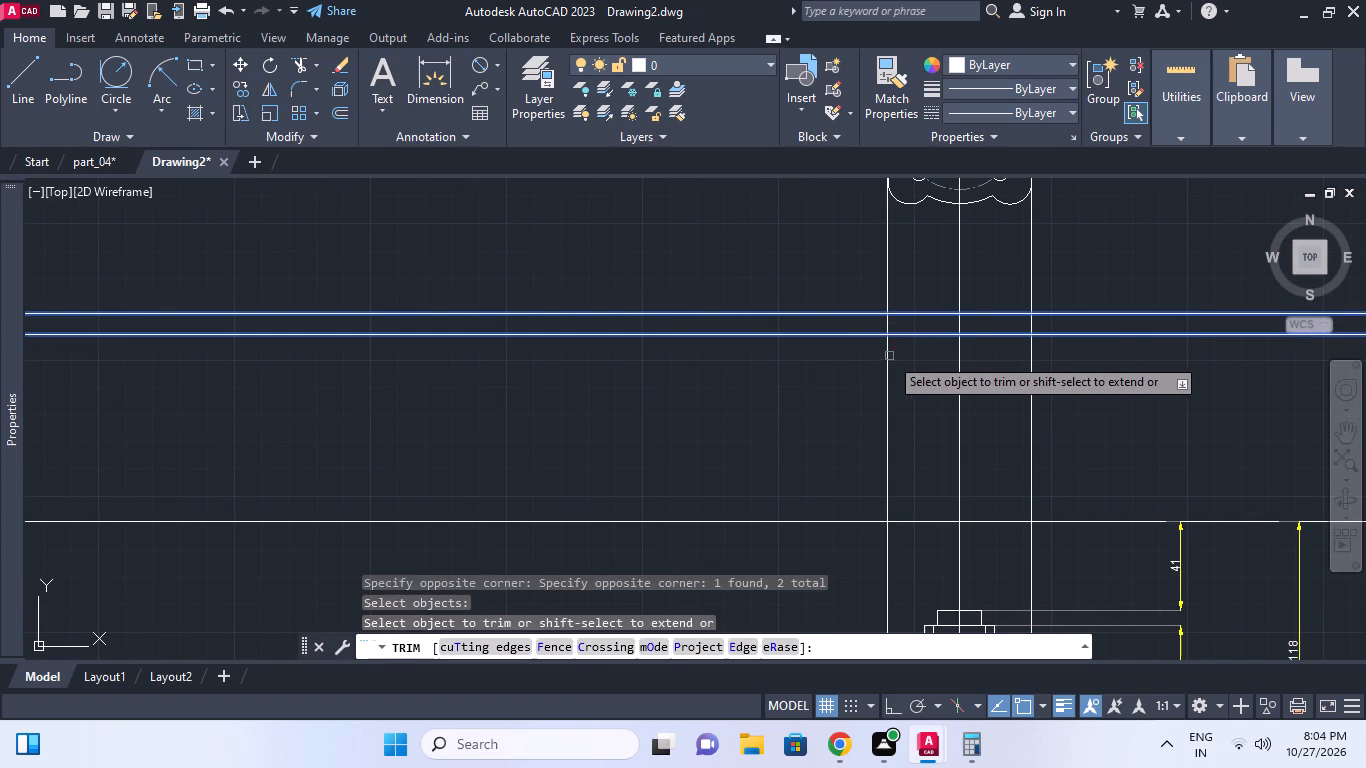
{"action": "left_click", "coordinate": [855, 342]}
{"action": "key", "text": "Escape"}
Trim the two upper horizontal construction lines to the outer vertical projection lines, removing the parts on both sides.
{"action": "key", "text": "space"}
{"action": "left_click_drag", "start_coordinate": [1097, 405], "coordinate": [1078, 395]}
{"action": "left_click", "coordinate": [704, 376]}
{"action": "key", "text": "space"}
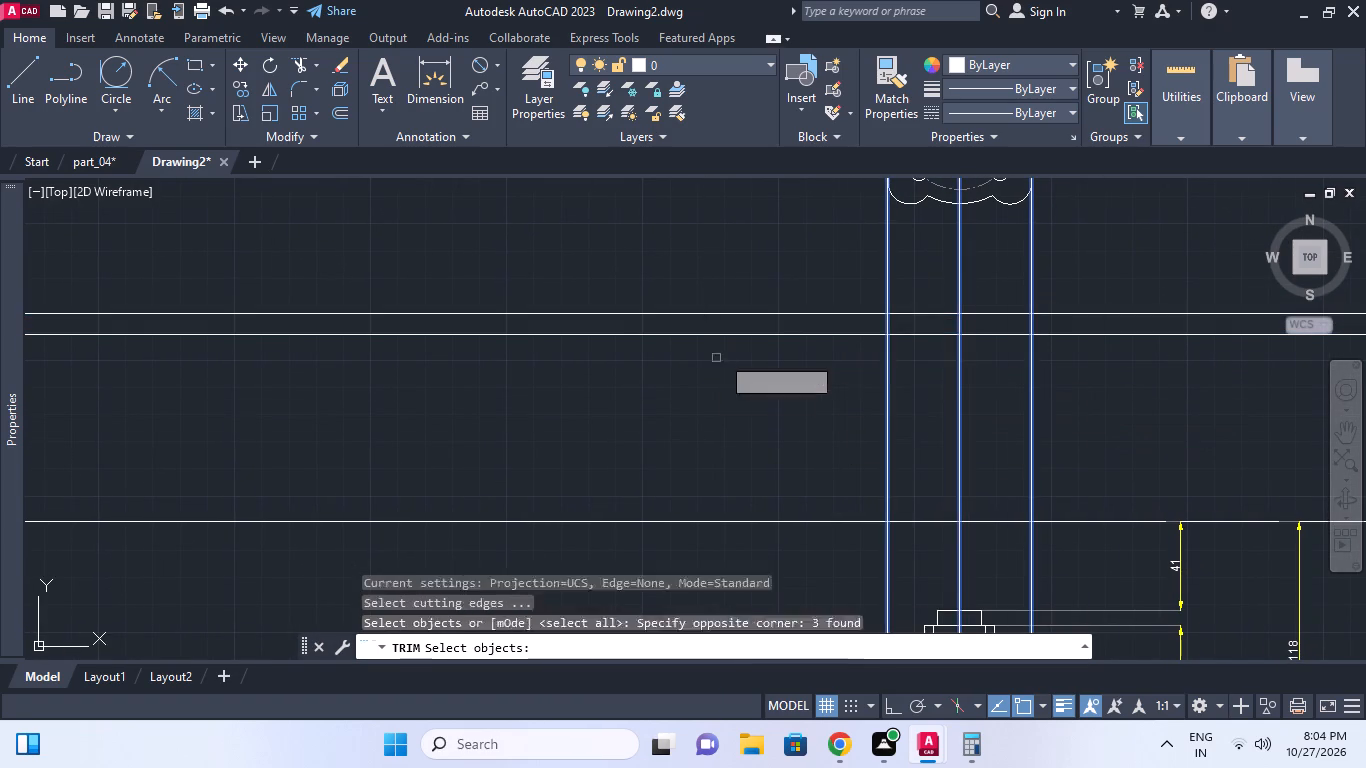
{"action": "left_click", "coordinate": [736, 326]}
{"action": "left_click", "coordinate": [716, 344]}
{"action": "left_click", "coordinate": [704, 297]}
{"action": "left_click", "coordinate": [676, 343]}
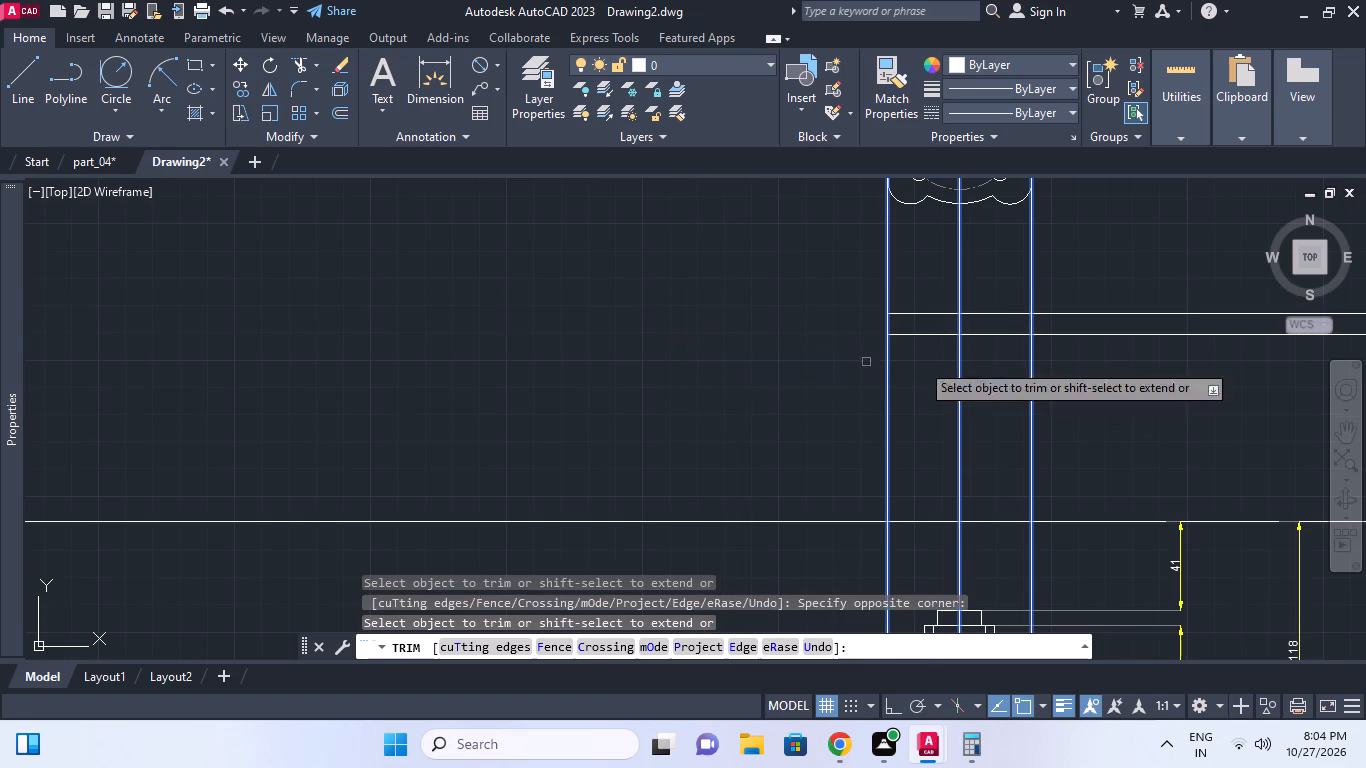
{"action": "left_click_drag", "start_coordinate": [1156, 390], "coordinate": [1156, 369]}
{"action": "left_click", "coordinate": [1129, 296]}
{"action": "key", "text": "Escape"}
{"action": "key", "text": "space"}
{"action": "key", "text": "Escape"}
{"action": "middle_click", "coordinate": [1089, 369]}
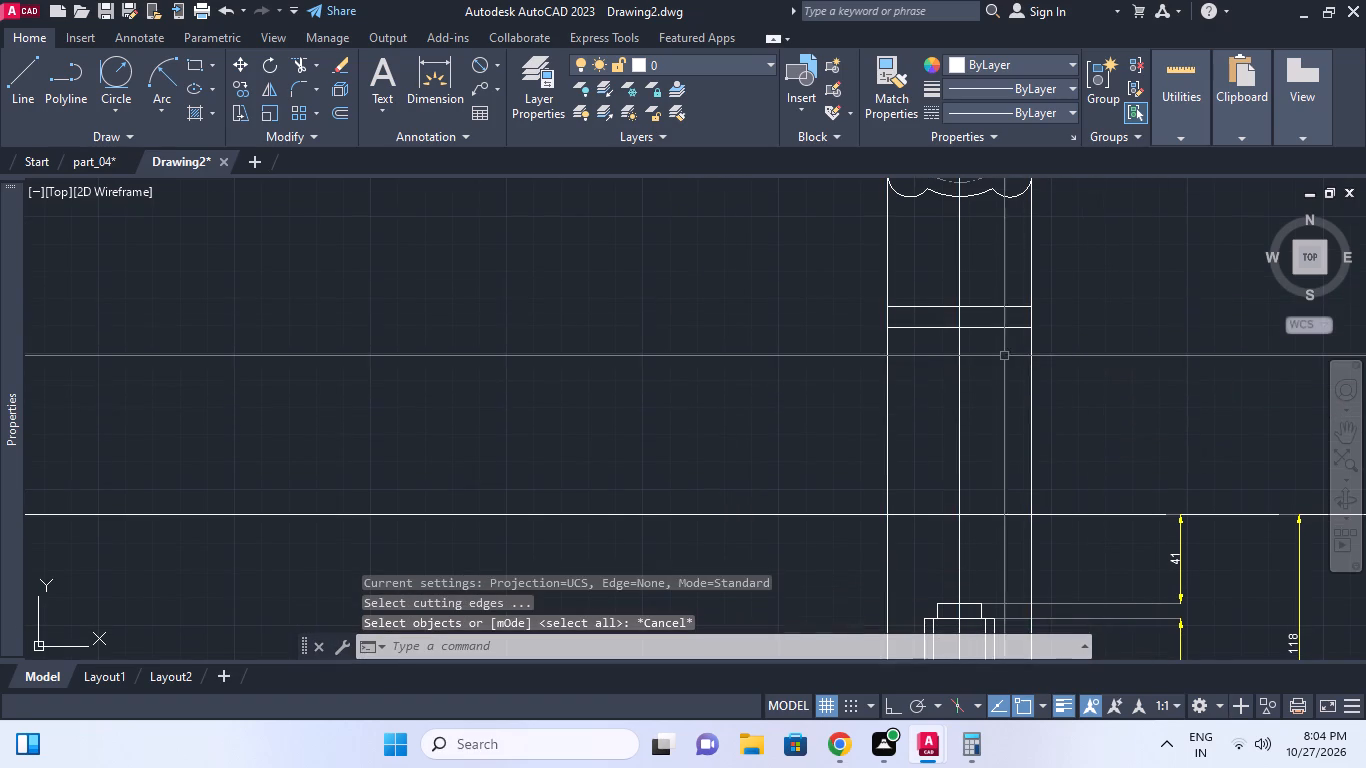
Add diameter dimensions to the dash-dot bolt circle and the large central circle of the four-lobed view, placed outside its outline.
{"action": "middle_click_drag", "start_coordinate": [997, 365], "coordinate": [1048, 359]}
{"action": "scroll", "coordinate": [1048, 359], "scroll_direction": "down", "scroll_amount": 1}
{"action": "middle_click", "coordinate": [1048, 359]}
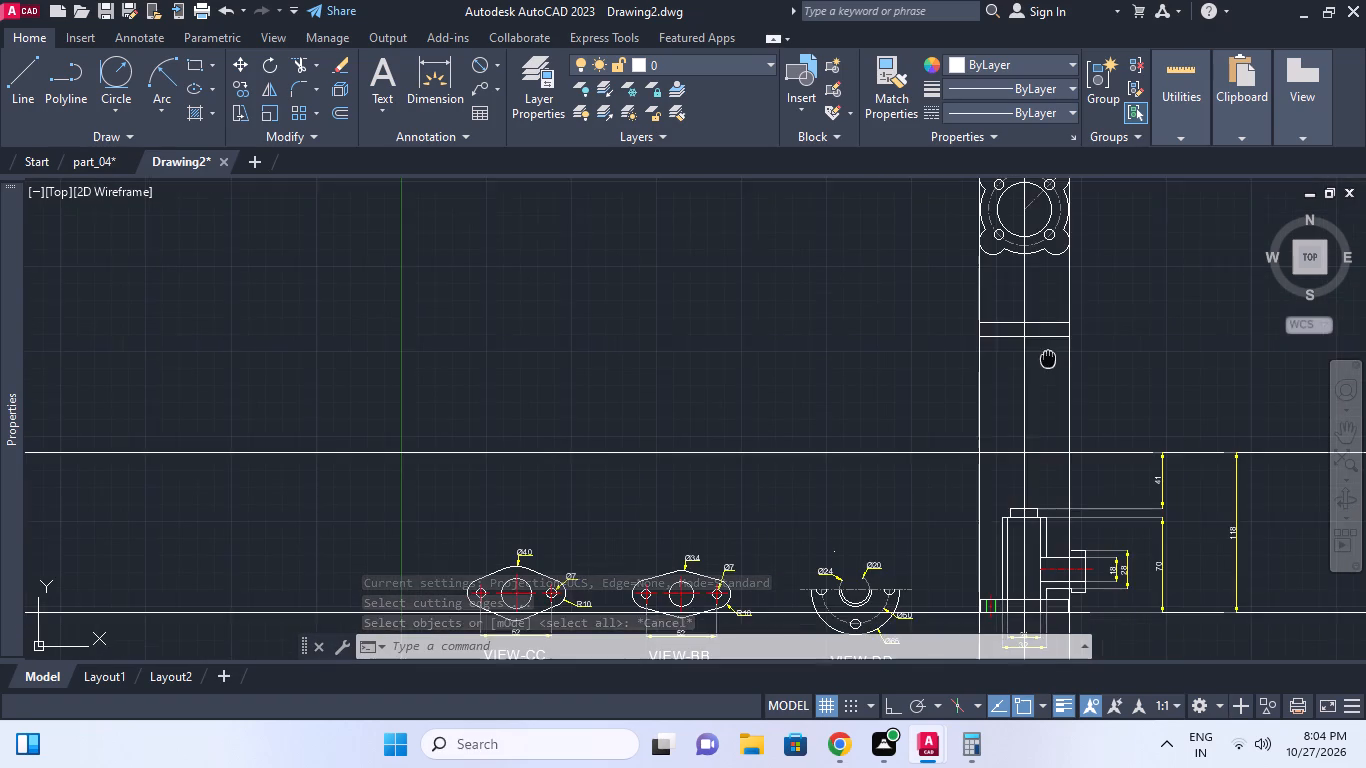
{"action": "middle_click_drag", "start_coordinate": [1015, 315], "coordinate": [1006, 359]}
{"action": "middle_click_drag", "start_coordinate": [980, 311], "coordinate": [980, 336]}
{"action": "middle_click", "coordinate": [1022, 337]}
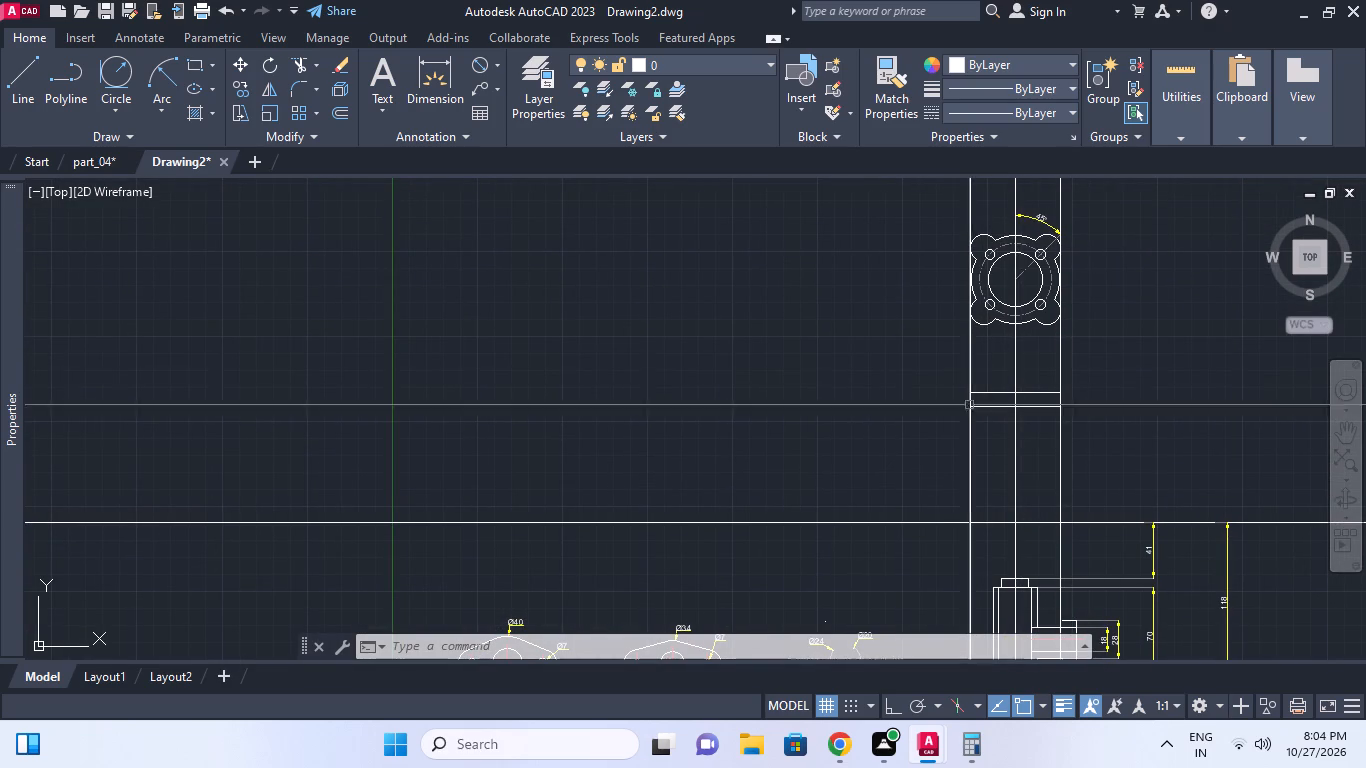
{"action": "middle_click", "coordinate": [1046, 422]}
{"action": "middle_click_drag", "start_coordinate": [974, 302], "coordinate": [955, 372]}
{"action": "type", "text": "ddi"}
{"action": "key", "text": "space"}
{"action": "scroll", "coordinate": [1033, 342], "scroll_direction": "up", "scroll_amount": 2}
{"action": "double_click", "coordinate": [1007, 341]}
{"action": "left_click", "coordinate": [1014, 331]}
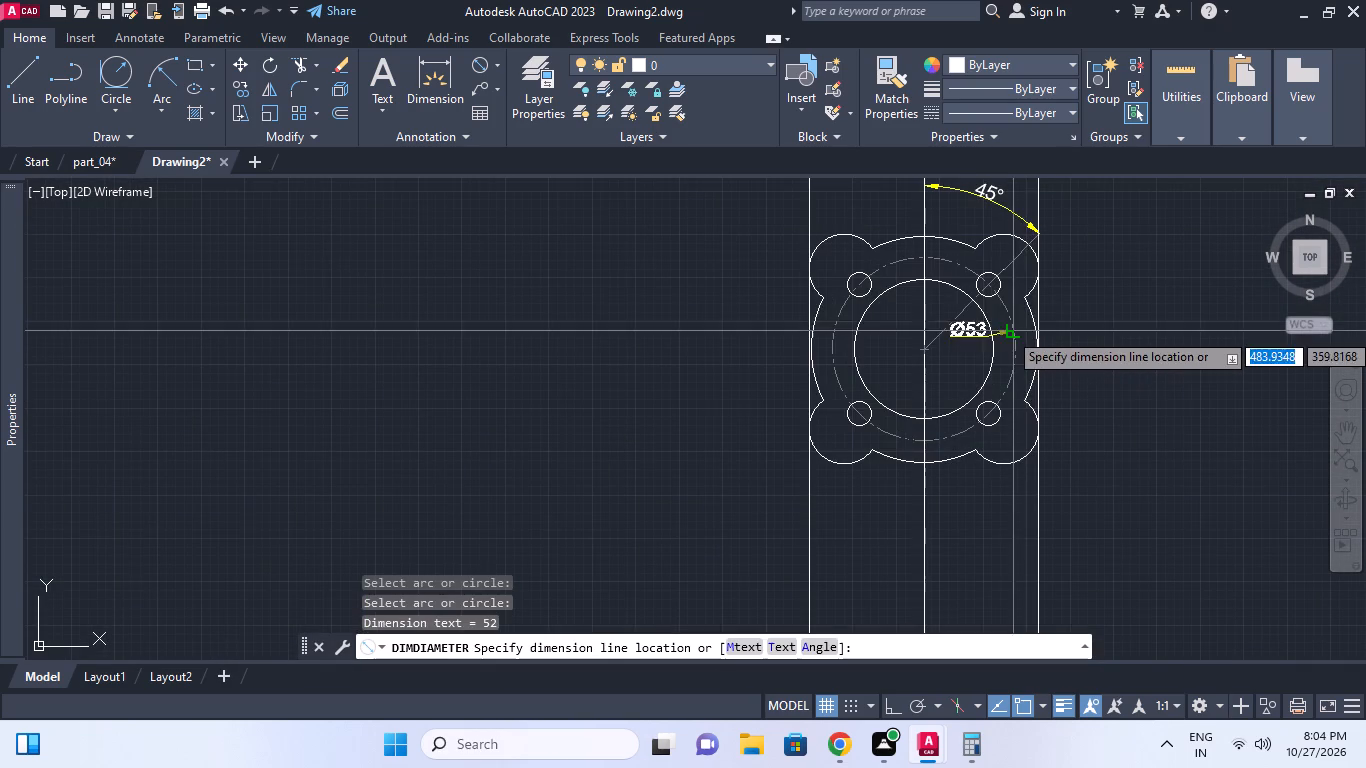
{"action": "left_click", "coordinate": [1091, 291]}
{"action": "right_click", "coordinate": [1089, 293]}
{"action": "left_click", "coordinate": [1169, 315]}
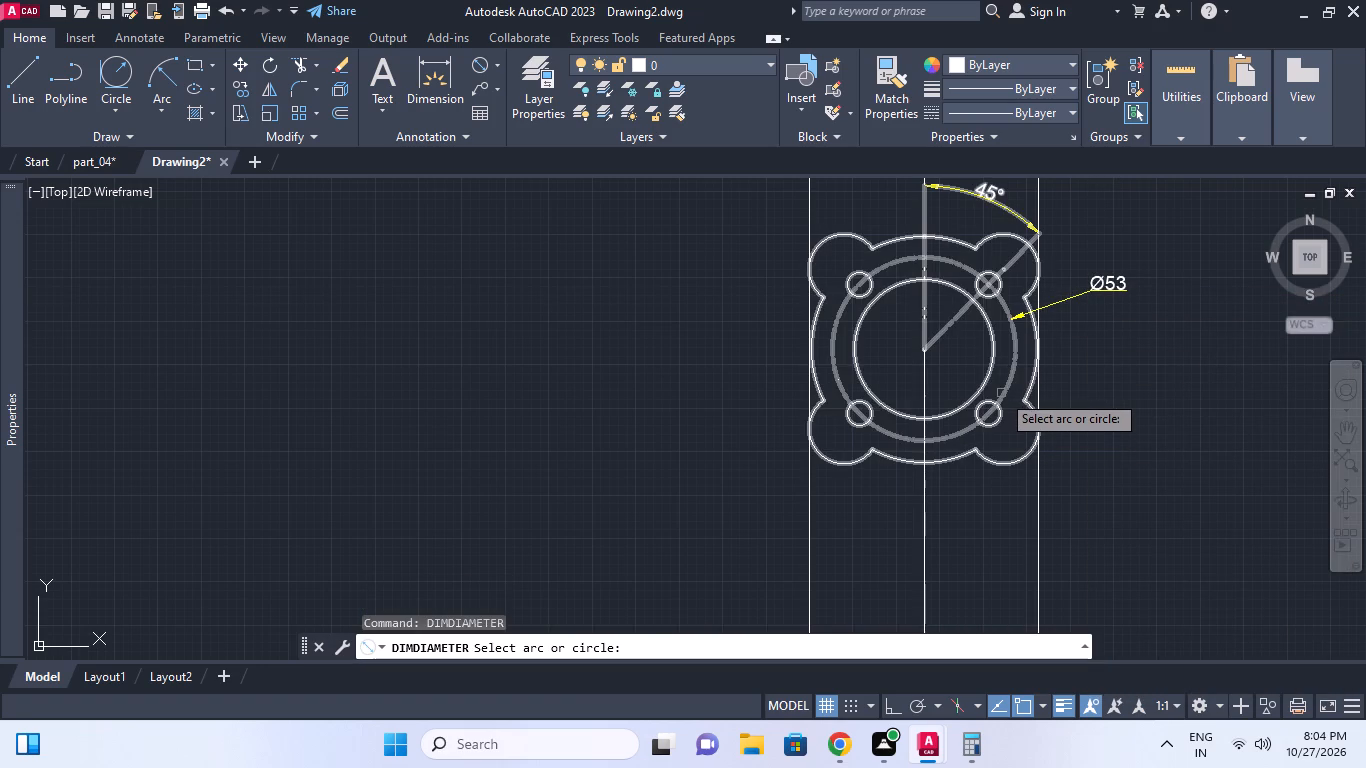
{"action": "left_click", "coordinate": [989, 370]}
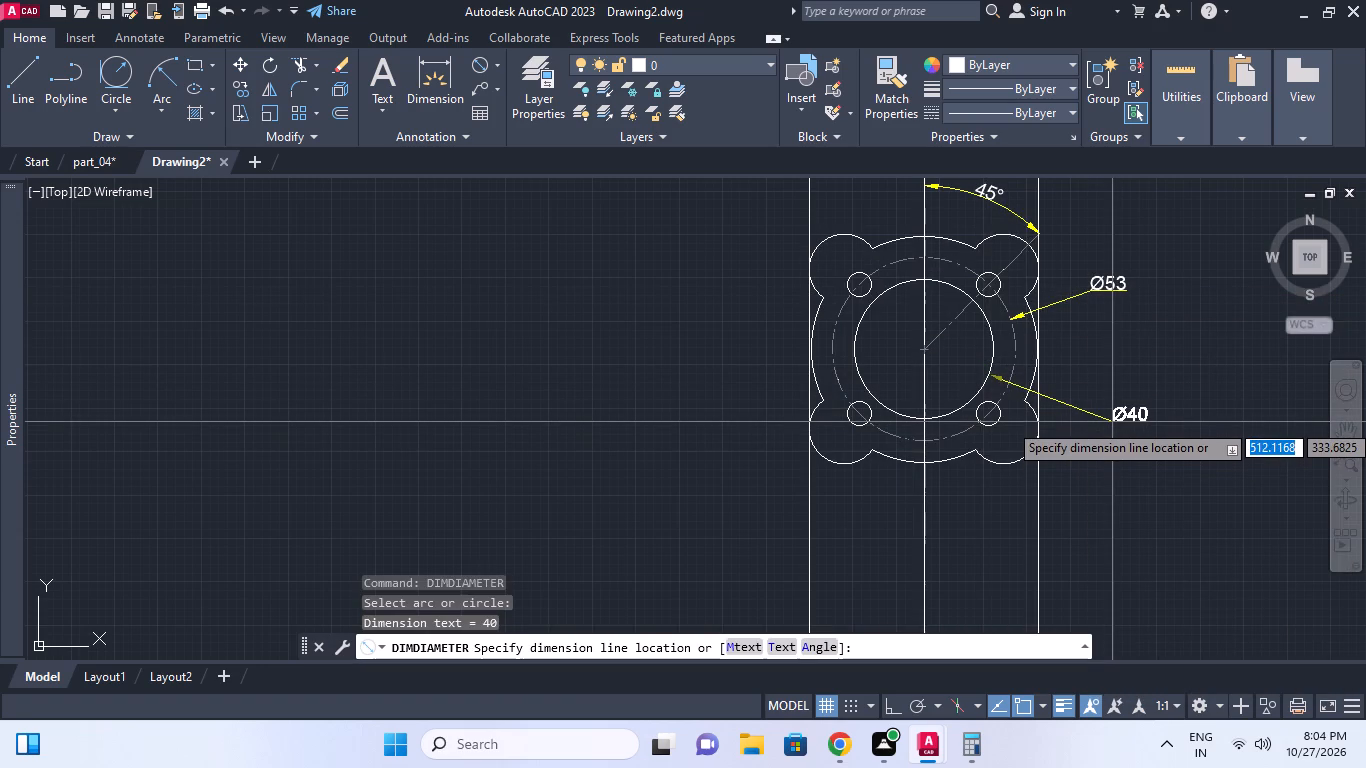
{"action": "left_click", "coordinate": [1112, 422]}
{"action": "middle_click", "coordinate": [1217, 353]}
{"action": "middle_click_drag", "start_coordinate": [1102, 466], "coordinate": [1134, 374]}
{"action": "key", "text": "Escape"}
{"action": "middle_click_drag", "start_coordinate": [1061, 449], "coordinate": [1057, 388]}
{"action": "key", "text": "Escape"}
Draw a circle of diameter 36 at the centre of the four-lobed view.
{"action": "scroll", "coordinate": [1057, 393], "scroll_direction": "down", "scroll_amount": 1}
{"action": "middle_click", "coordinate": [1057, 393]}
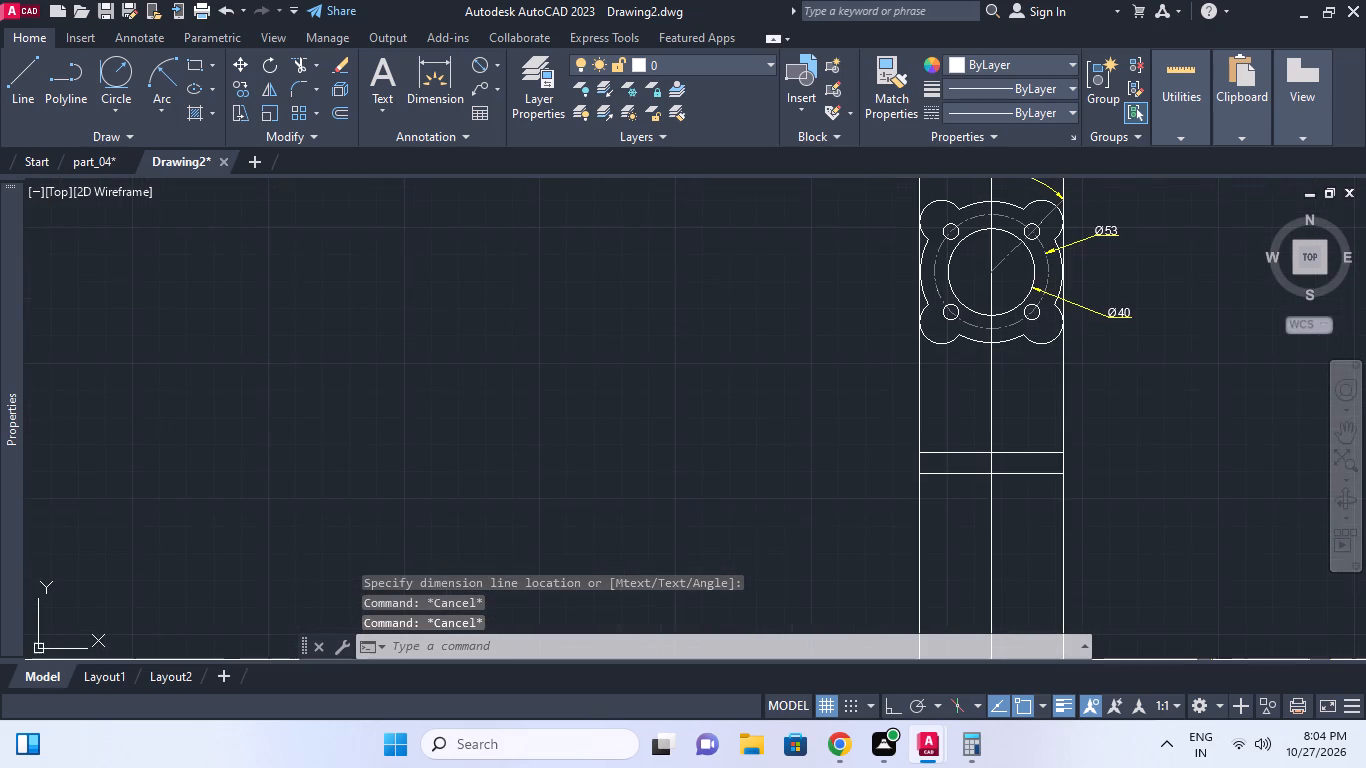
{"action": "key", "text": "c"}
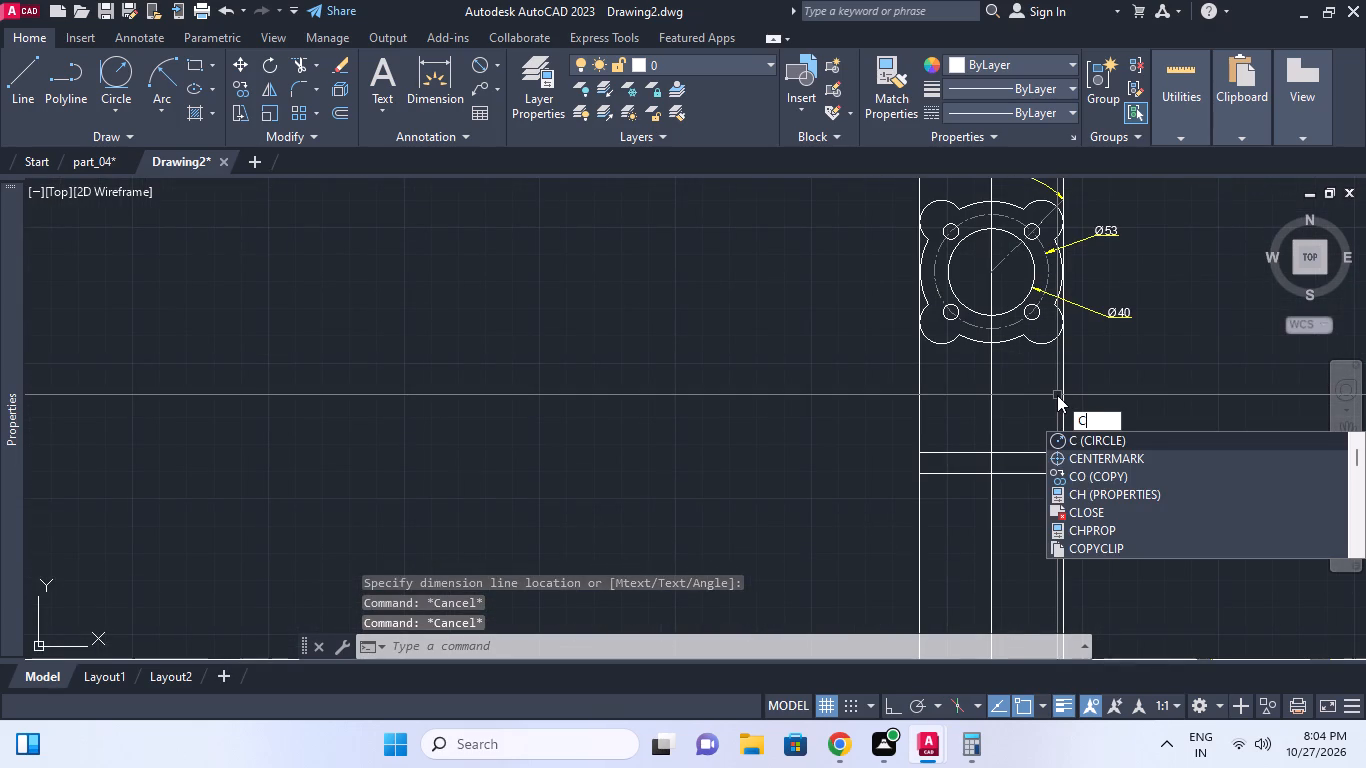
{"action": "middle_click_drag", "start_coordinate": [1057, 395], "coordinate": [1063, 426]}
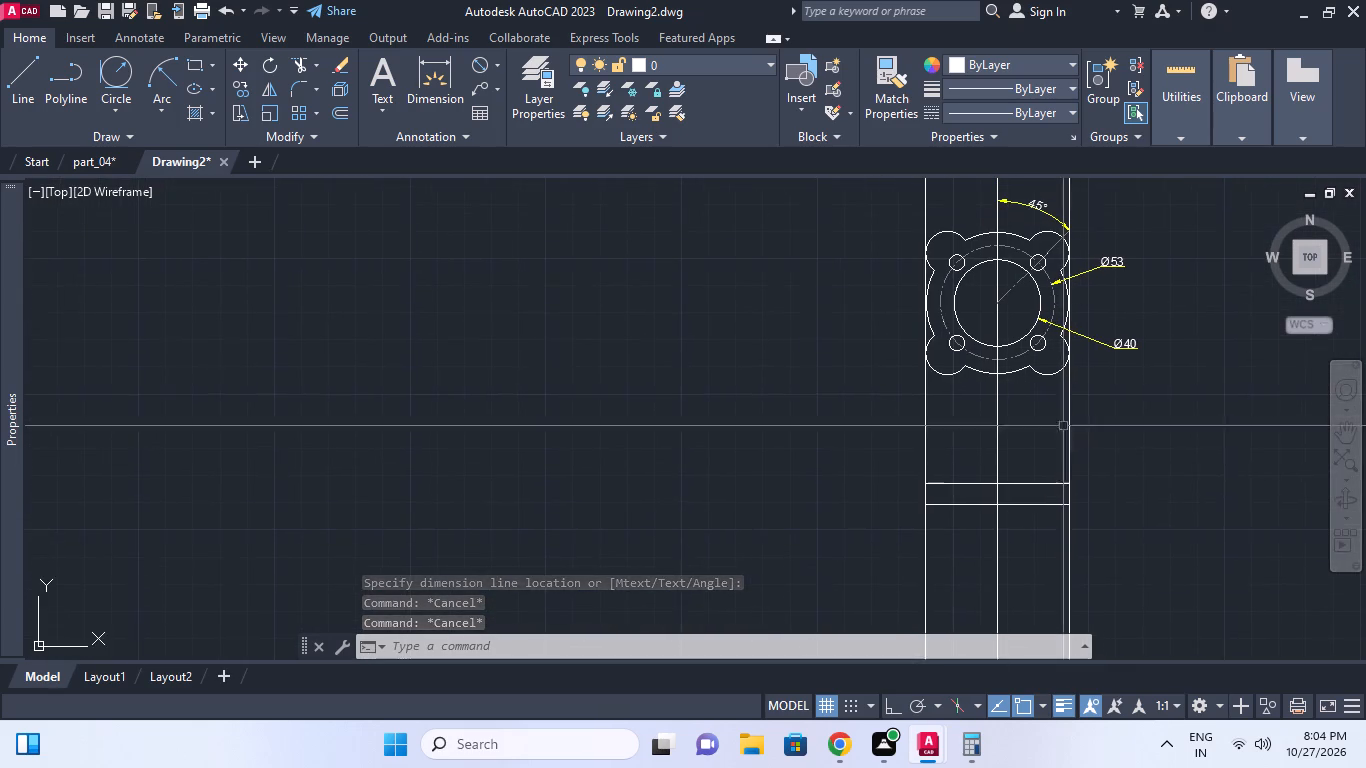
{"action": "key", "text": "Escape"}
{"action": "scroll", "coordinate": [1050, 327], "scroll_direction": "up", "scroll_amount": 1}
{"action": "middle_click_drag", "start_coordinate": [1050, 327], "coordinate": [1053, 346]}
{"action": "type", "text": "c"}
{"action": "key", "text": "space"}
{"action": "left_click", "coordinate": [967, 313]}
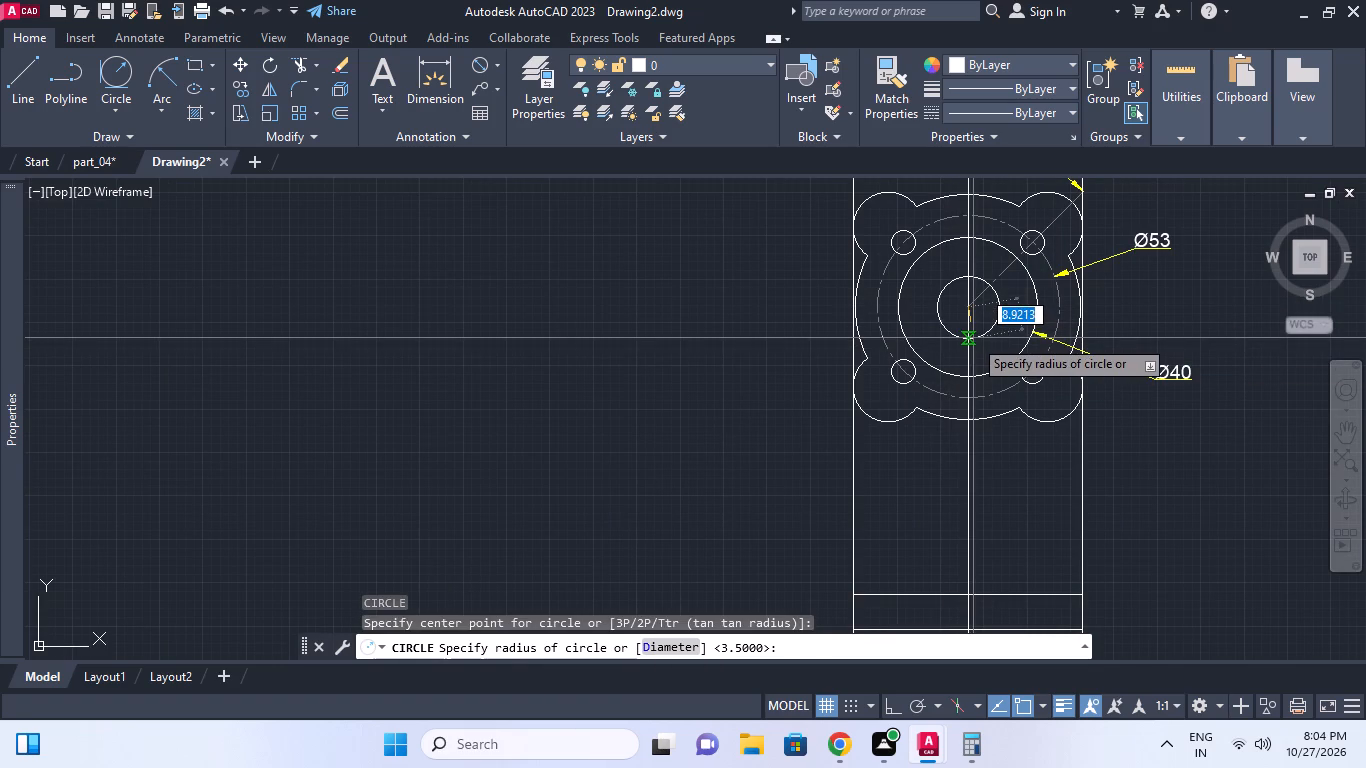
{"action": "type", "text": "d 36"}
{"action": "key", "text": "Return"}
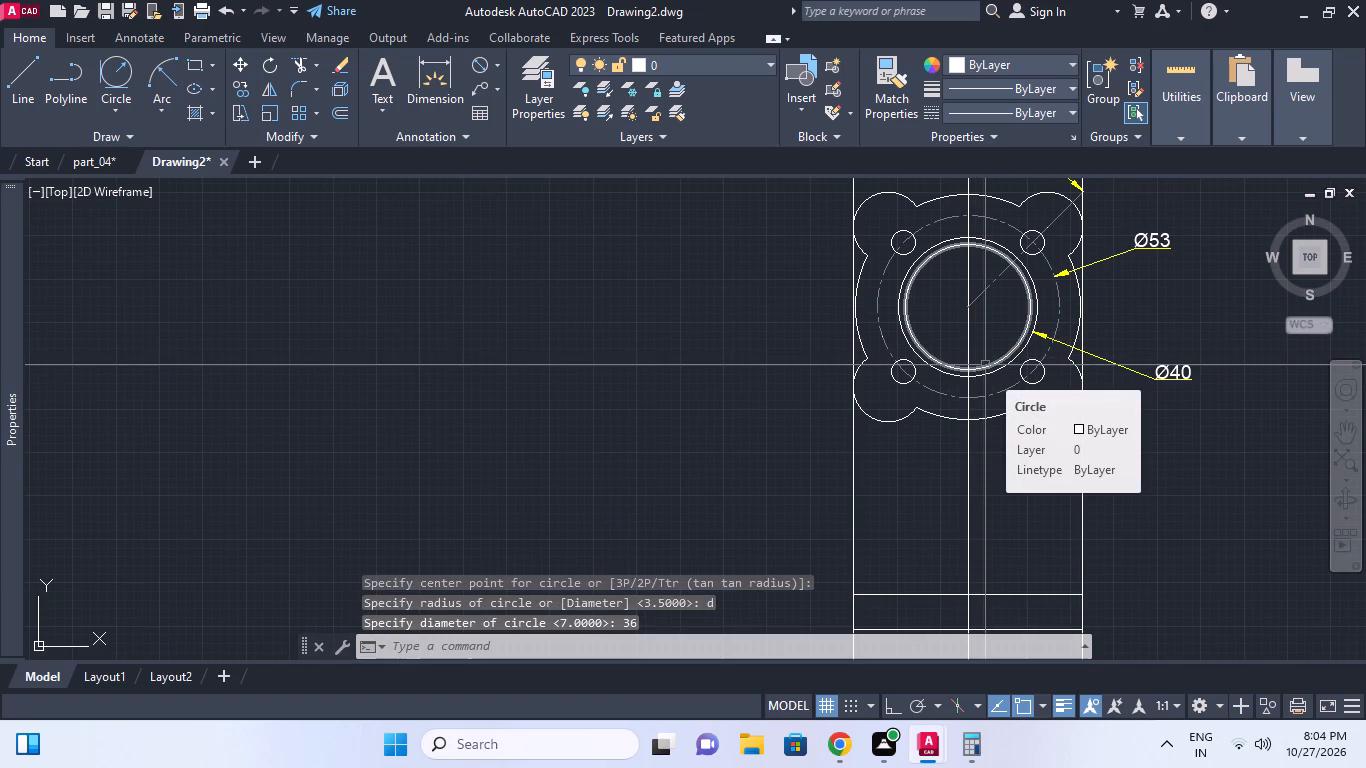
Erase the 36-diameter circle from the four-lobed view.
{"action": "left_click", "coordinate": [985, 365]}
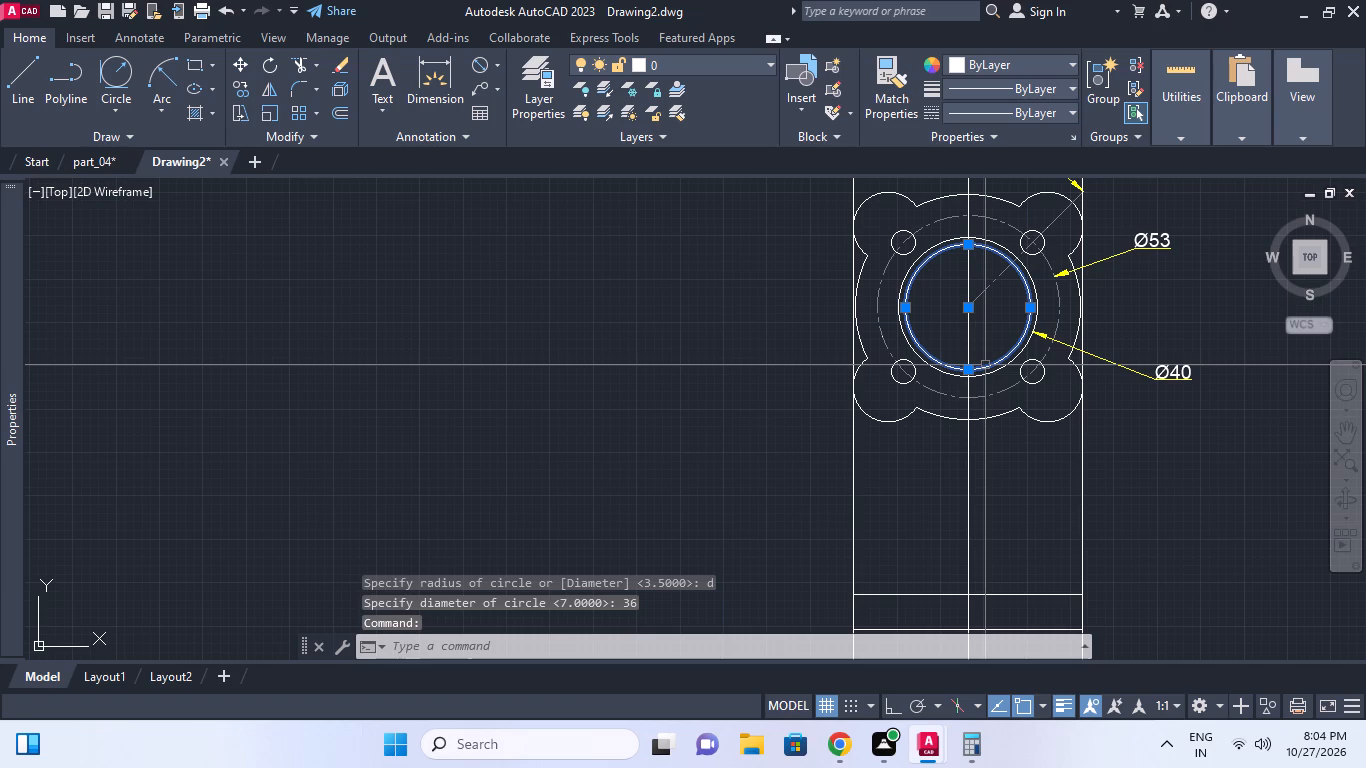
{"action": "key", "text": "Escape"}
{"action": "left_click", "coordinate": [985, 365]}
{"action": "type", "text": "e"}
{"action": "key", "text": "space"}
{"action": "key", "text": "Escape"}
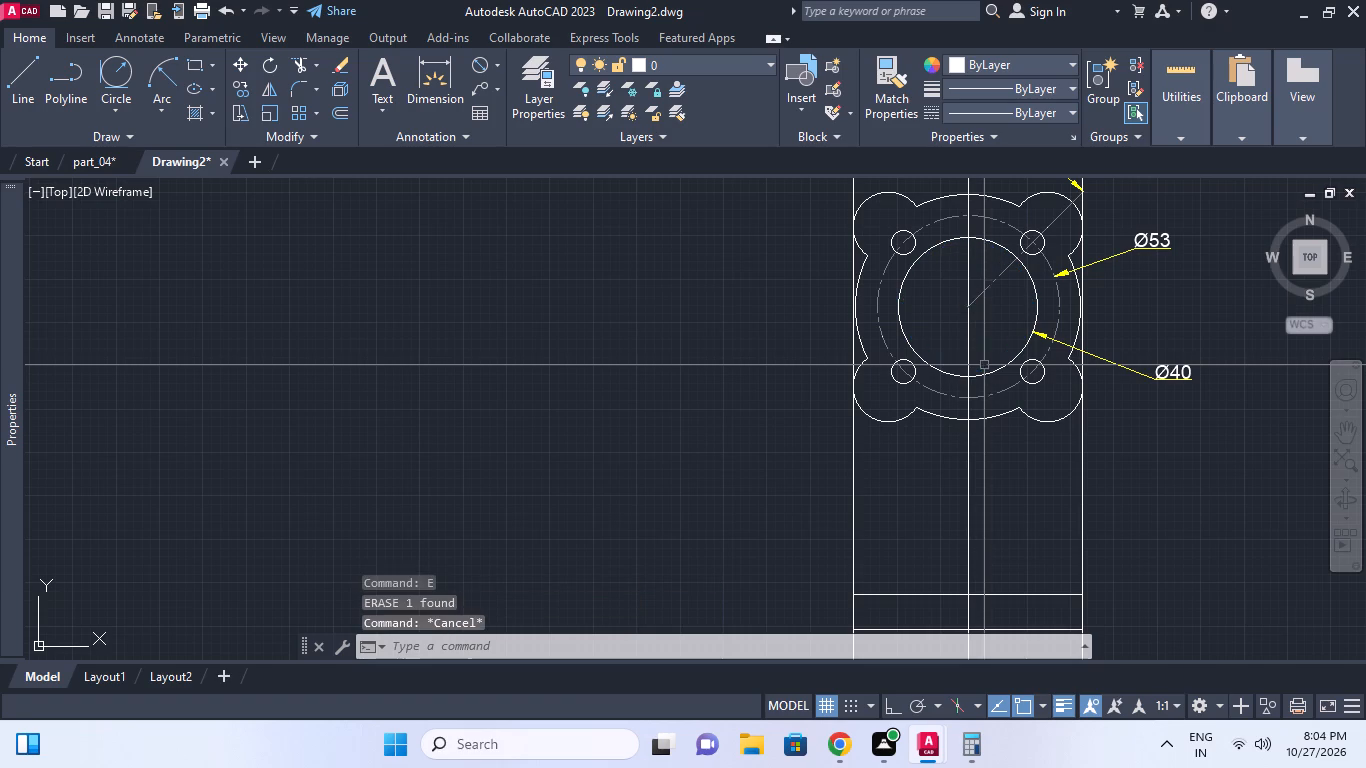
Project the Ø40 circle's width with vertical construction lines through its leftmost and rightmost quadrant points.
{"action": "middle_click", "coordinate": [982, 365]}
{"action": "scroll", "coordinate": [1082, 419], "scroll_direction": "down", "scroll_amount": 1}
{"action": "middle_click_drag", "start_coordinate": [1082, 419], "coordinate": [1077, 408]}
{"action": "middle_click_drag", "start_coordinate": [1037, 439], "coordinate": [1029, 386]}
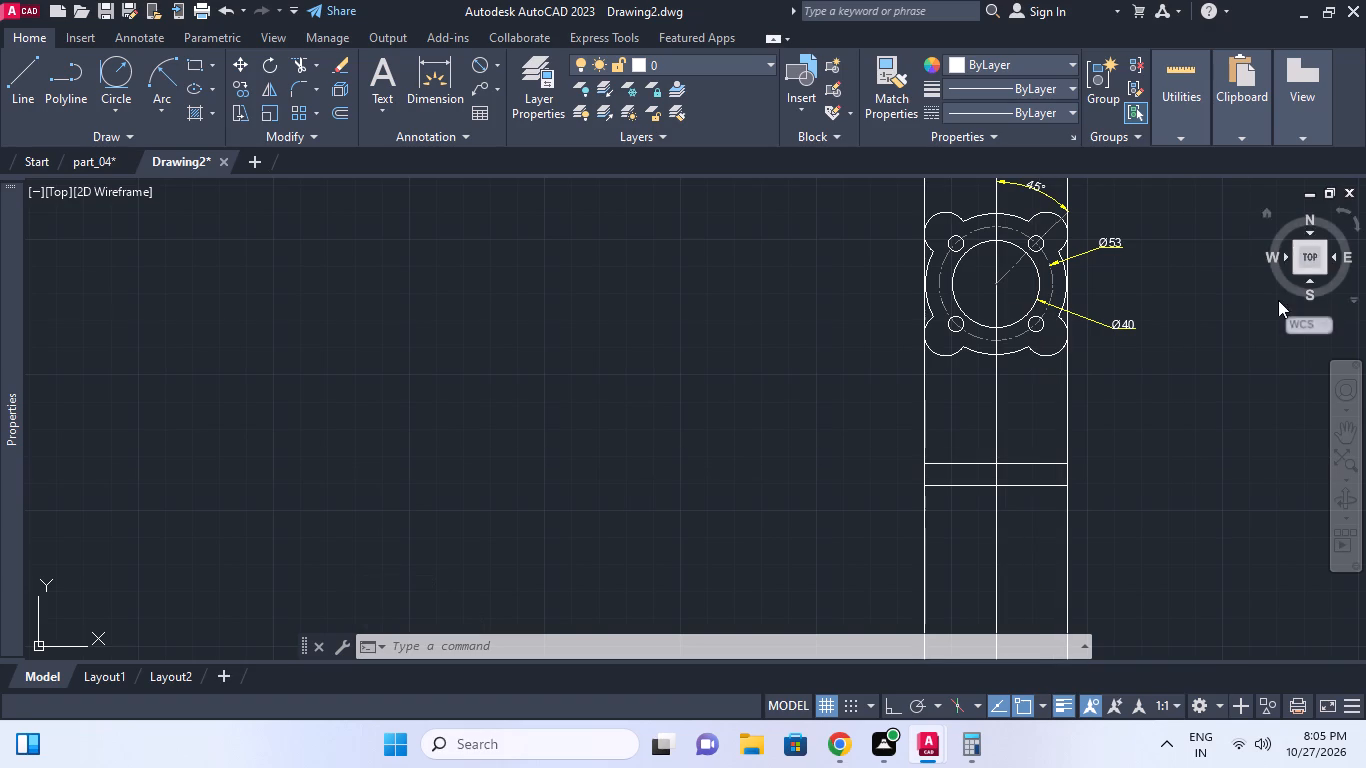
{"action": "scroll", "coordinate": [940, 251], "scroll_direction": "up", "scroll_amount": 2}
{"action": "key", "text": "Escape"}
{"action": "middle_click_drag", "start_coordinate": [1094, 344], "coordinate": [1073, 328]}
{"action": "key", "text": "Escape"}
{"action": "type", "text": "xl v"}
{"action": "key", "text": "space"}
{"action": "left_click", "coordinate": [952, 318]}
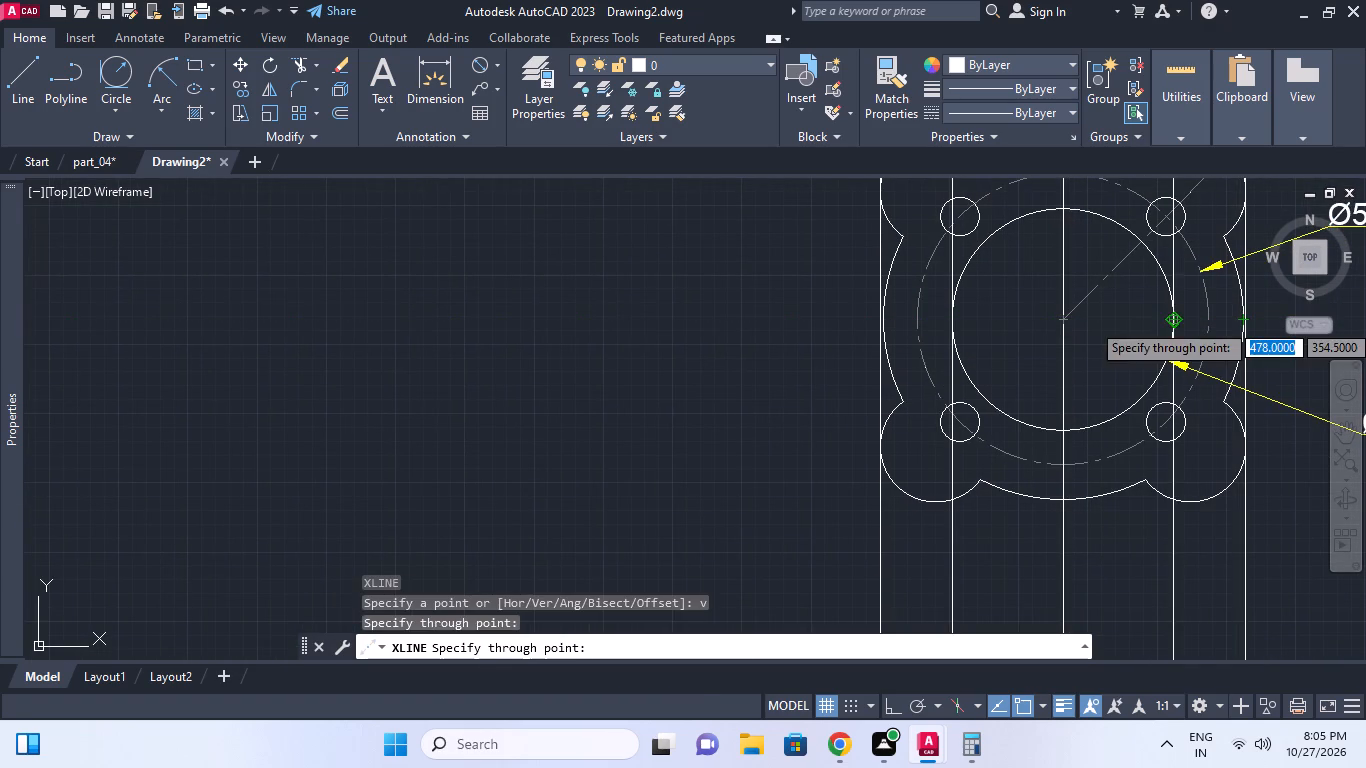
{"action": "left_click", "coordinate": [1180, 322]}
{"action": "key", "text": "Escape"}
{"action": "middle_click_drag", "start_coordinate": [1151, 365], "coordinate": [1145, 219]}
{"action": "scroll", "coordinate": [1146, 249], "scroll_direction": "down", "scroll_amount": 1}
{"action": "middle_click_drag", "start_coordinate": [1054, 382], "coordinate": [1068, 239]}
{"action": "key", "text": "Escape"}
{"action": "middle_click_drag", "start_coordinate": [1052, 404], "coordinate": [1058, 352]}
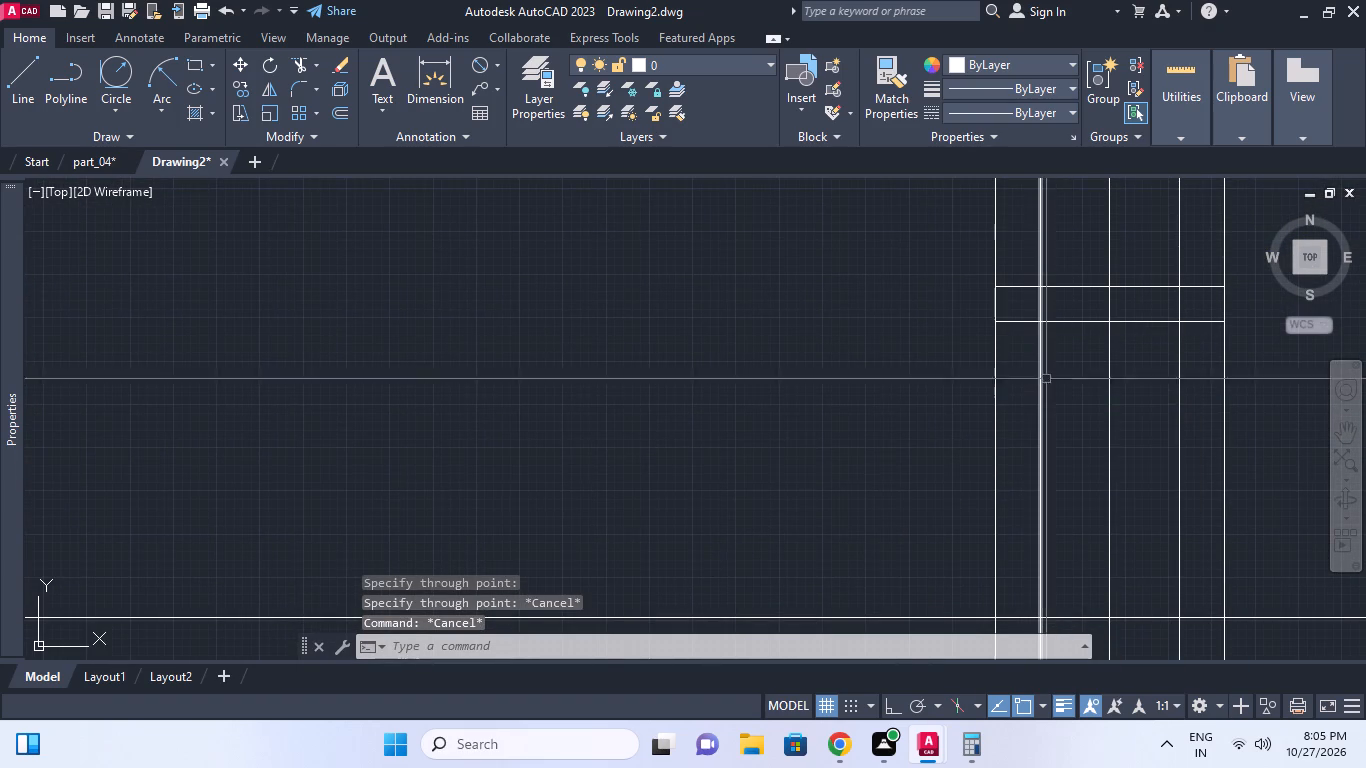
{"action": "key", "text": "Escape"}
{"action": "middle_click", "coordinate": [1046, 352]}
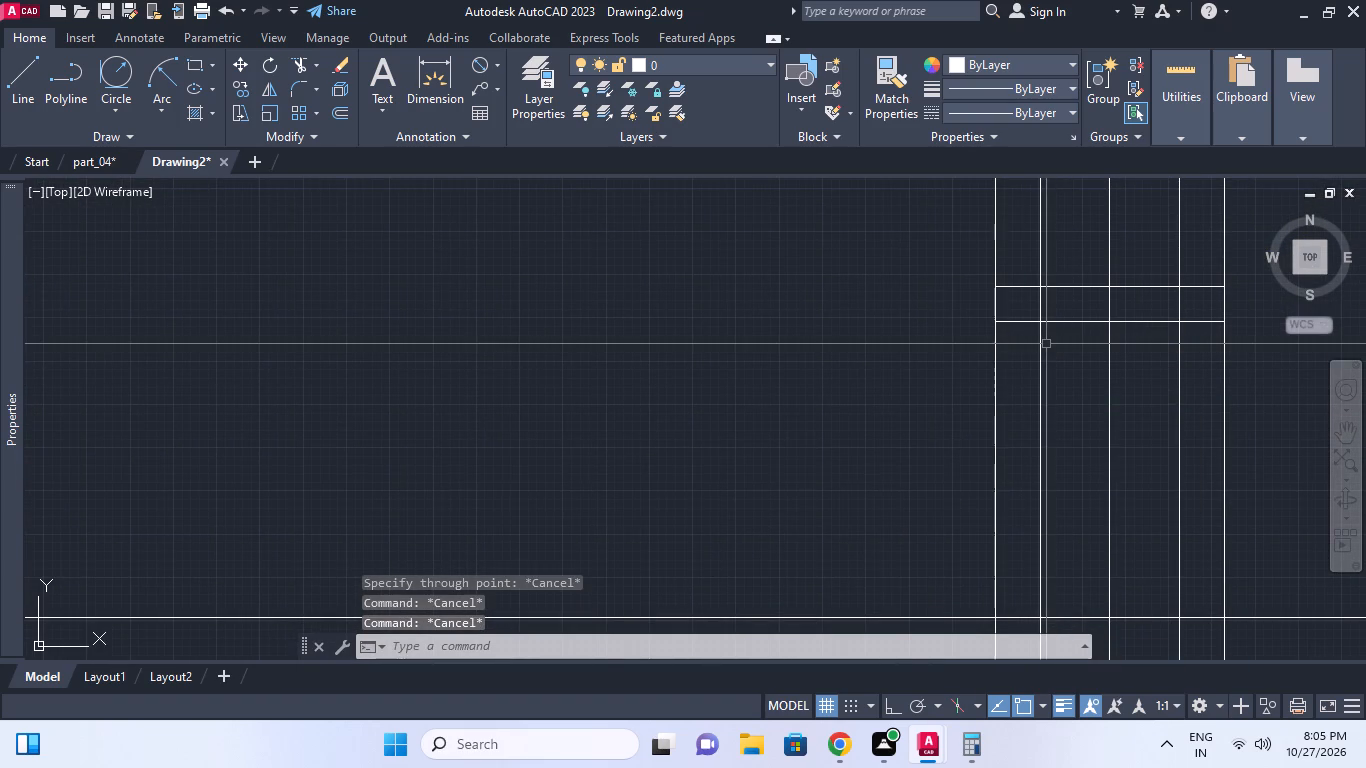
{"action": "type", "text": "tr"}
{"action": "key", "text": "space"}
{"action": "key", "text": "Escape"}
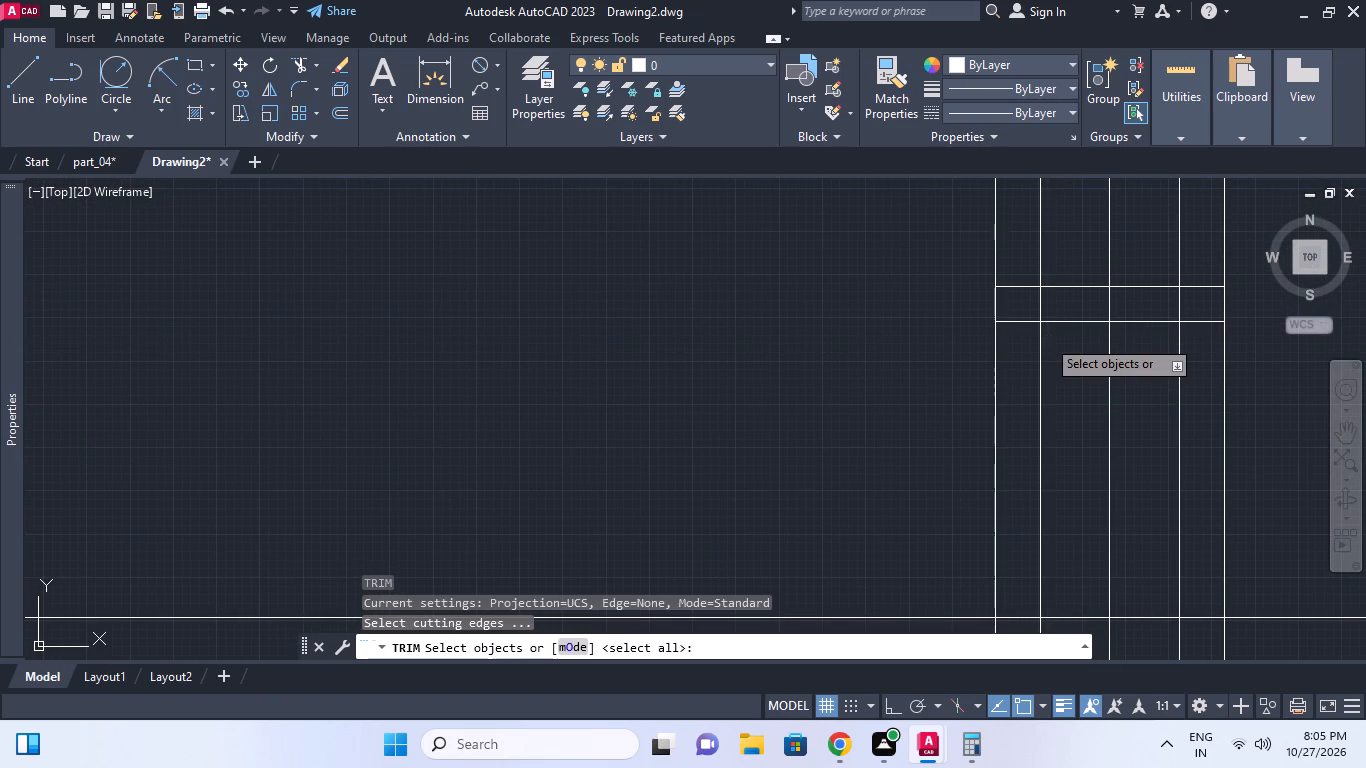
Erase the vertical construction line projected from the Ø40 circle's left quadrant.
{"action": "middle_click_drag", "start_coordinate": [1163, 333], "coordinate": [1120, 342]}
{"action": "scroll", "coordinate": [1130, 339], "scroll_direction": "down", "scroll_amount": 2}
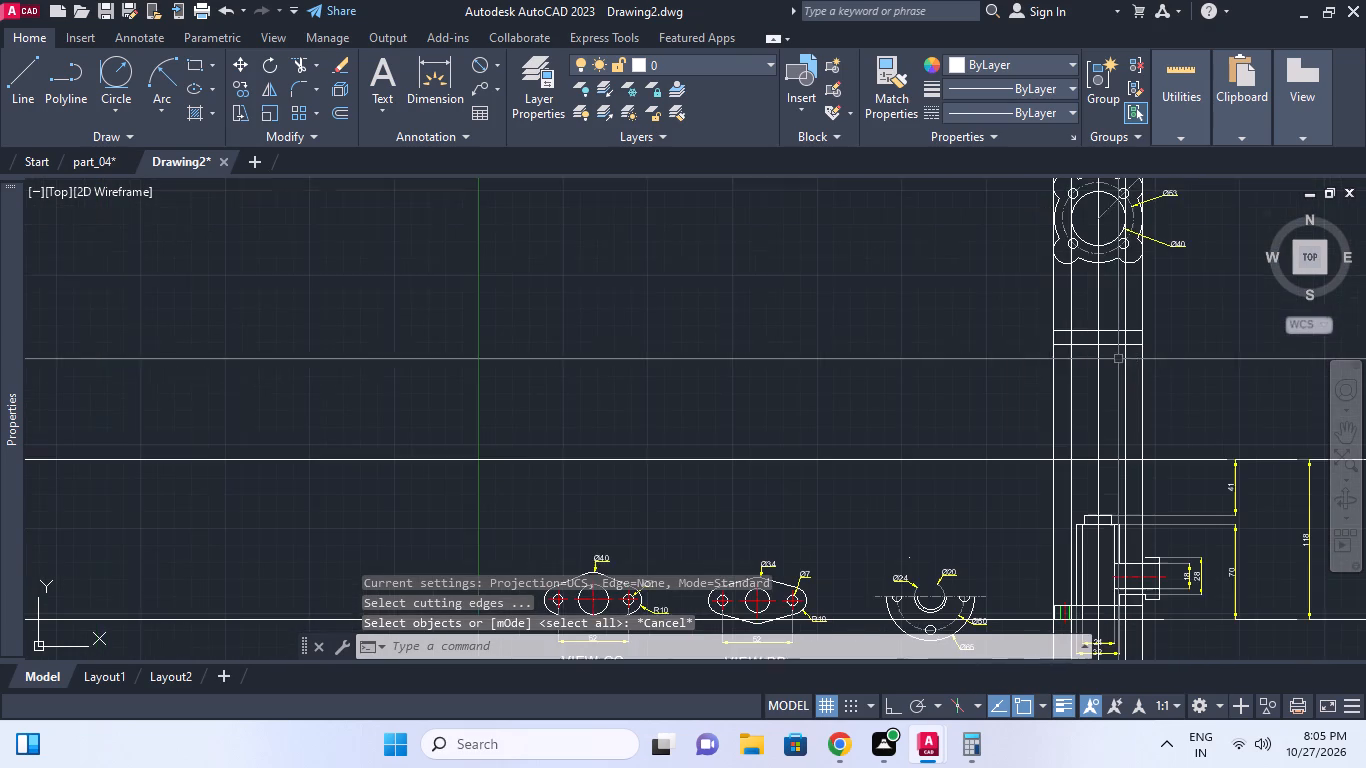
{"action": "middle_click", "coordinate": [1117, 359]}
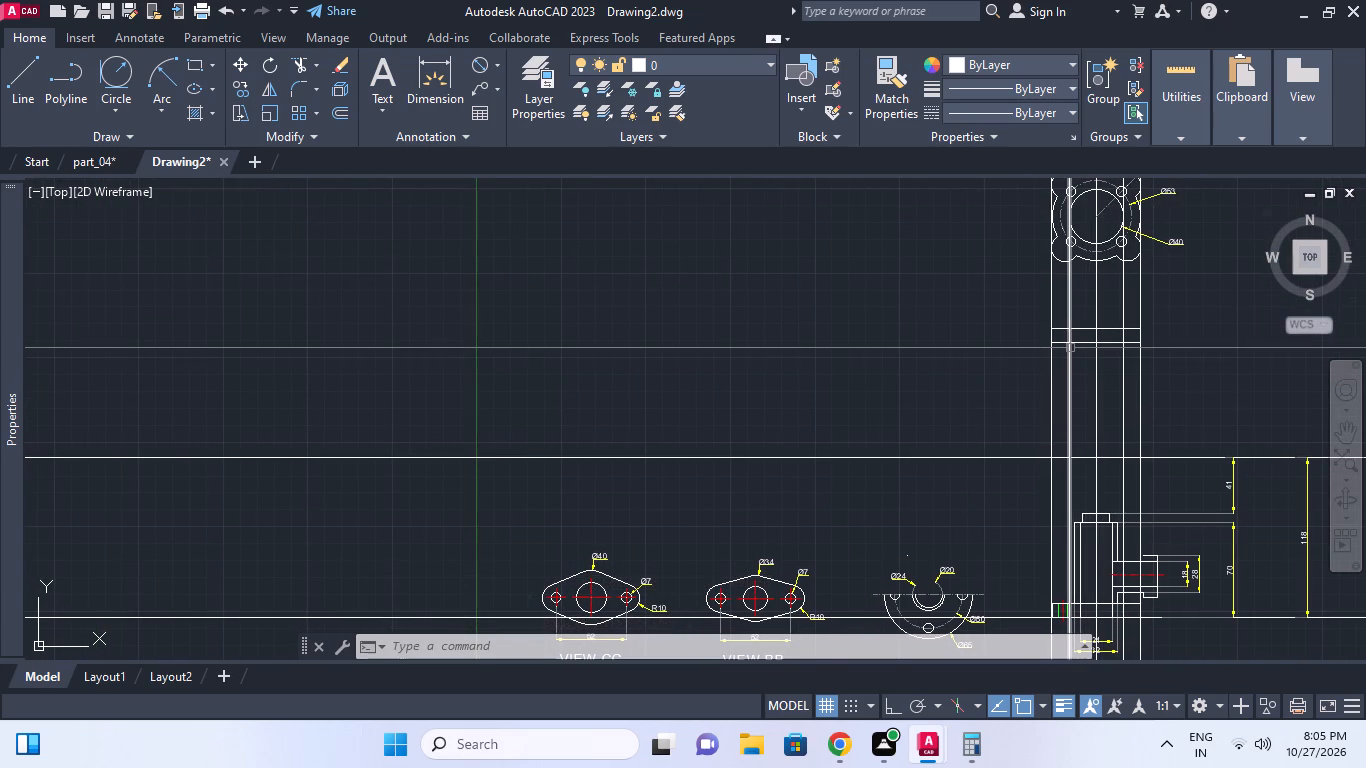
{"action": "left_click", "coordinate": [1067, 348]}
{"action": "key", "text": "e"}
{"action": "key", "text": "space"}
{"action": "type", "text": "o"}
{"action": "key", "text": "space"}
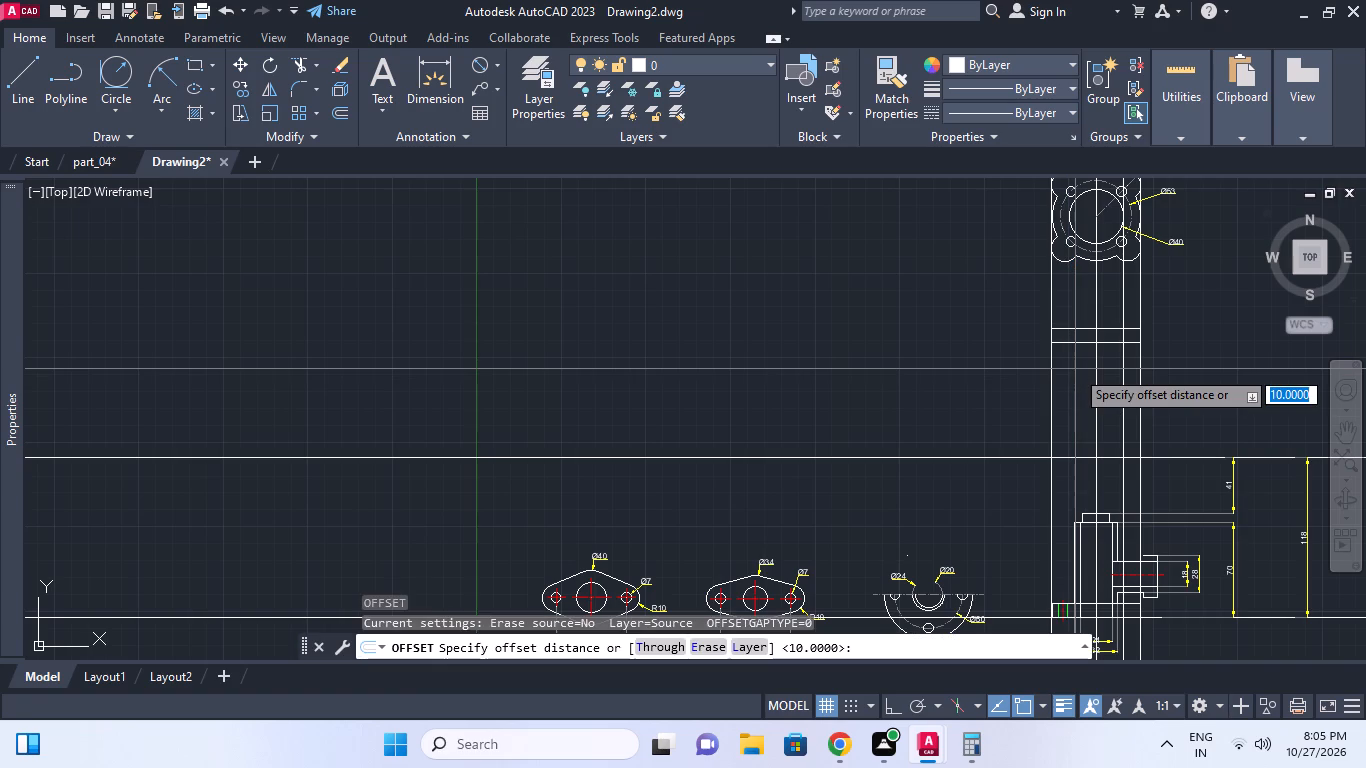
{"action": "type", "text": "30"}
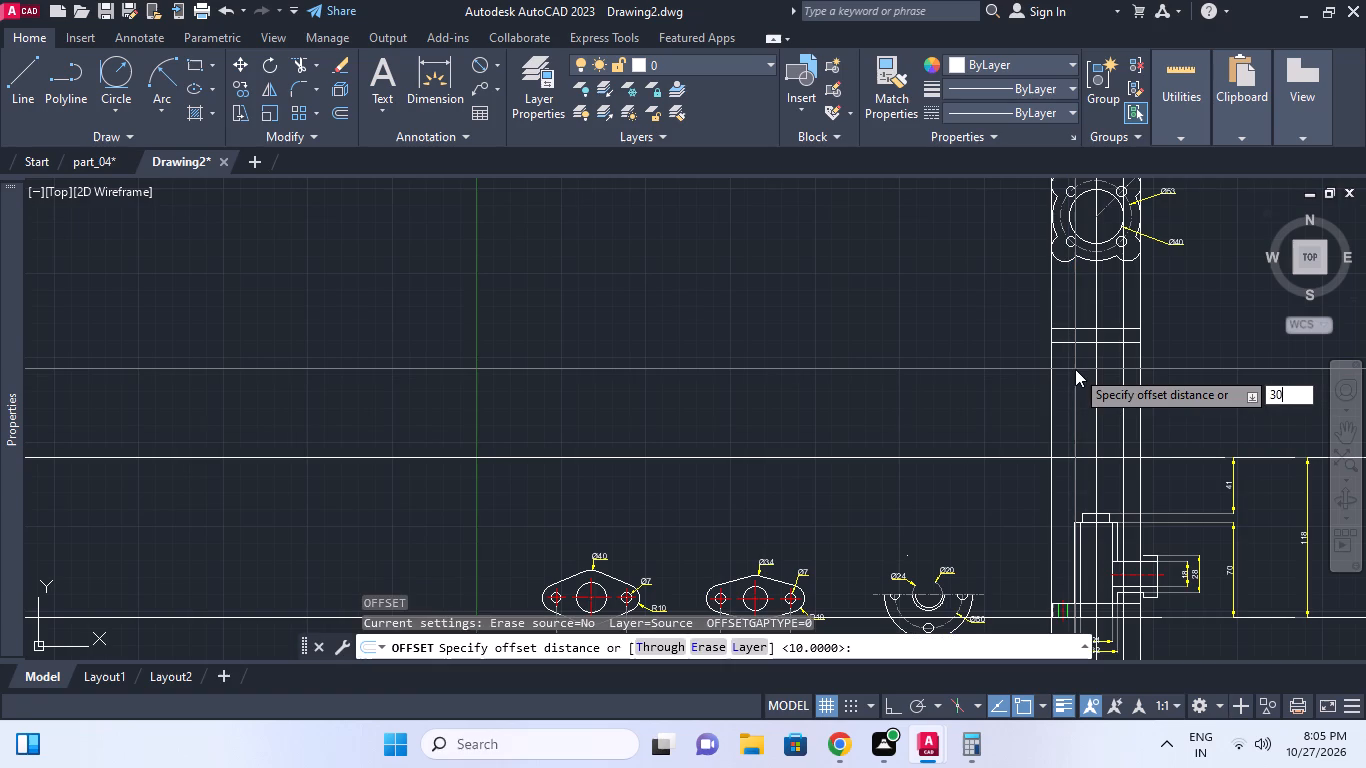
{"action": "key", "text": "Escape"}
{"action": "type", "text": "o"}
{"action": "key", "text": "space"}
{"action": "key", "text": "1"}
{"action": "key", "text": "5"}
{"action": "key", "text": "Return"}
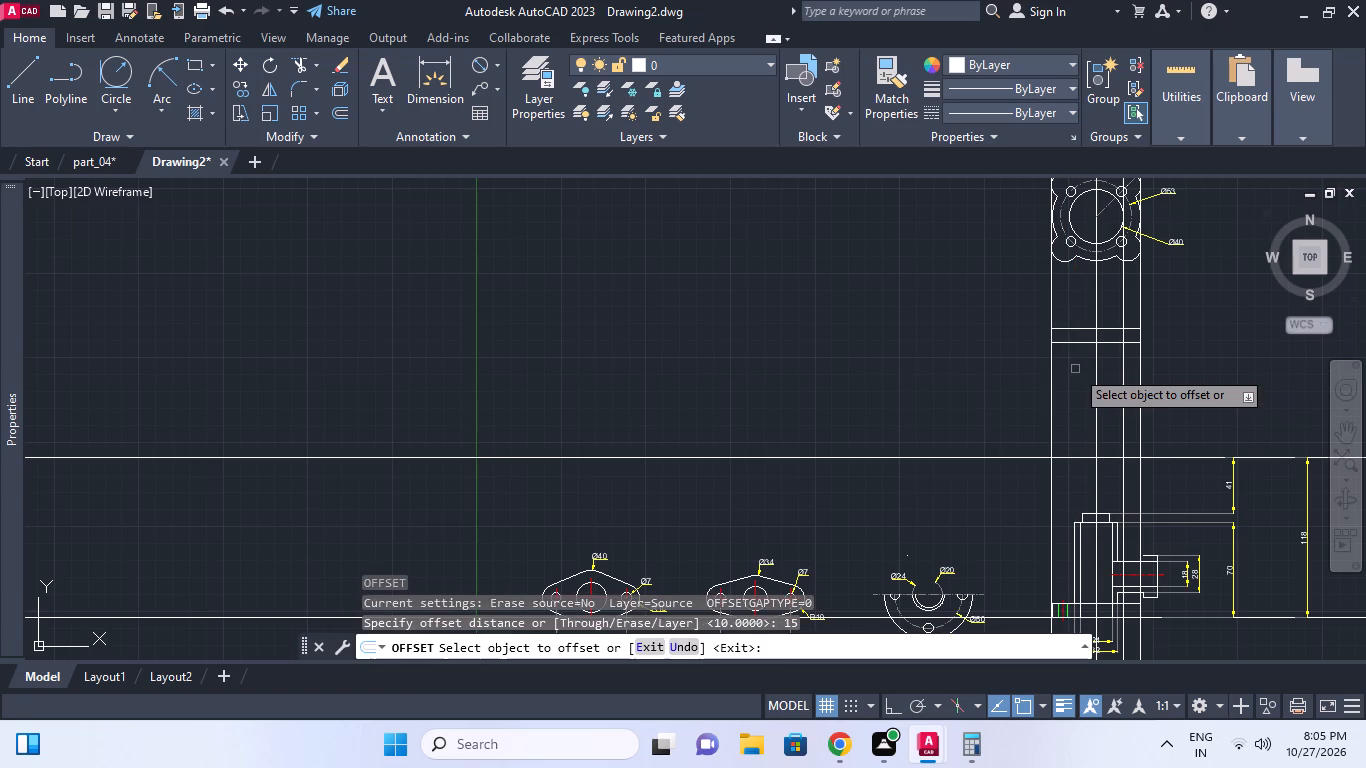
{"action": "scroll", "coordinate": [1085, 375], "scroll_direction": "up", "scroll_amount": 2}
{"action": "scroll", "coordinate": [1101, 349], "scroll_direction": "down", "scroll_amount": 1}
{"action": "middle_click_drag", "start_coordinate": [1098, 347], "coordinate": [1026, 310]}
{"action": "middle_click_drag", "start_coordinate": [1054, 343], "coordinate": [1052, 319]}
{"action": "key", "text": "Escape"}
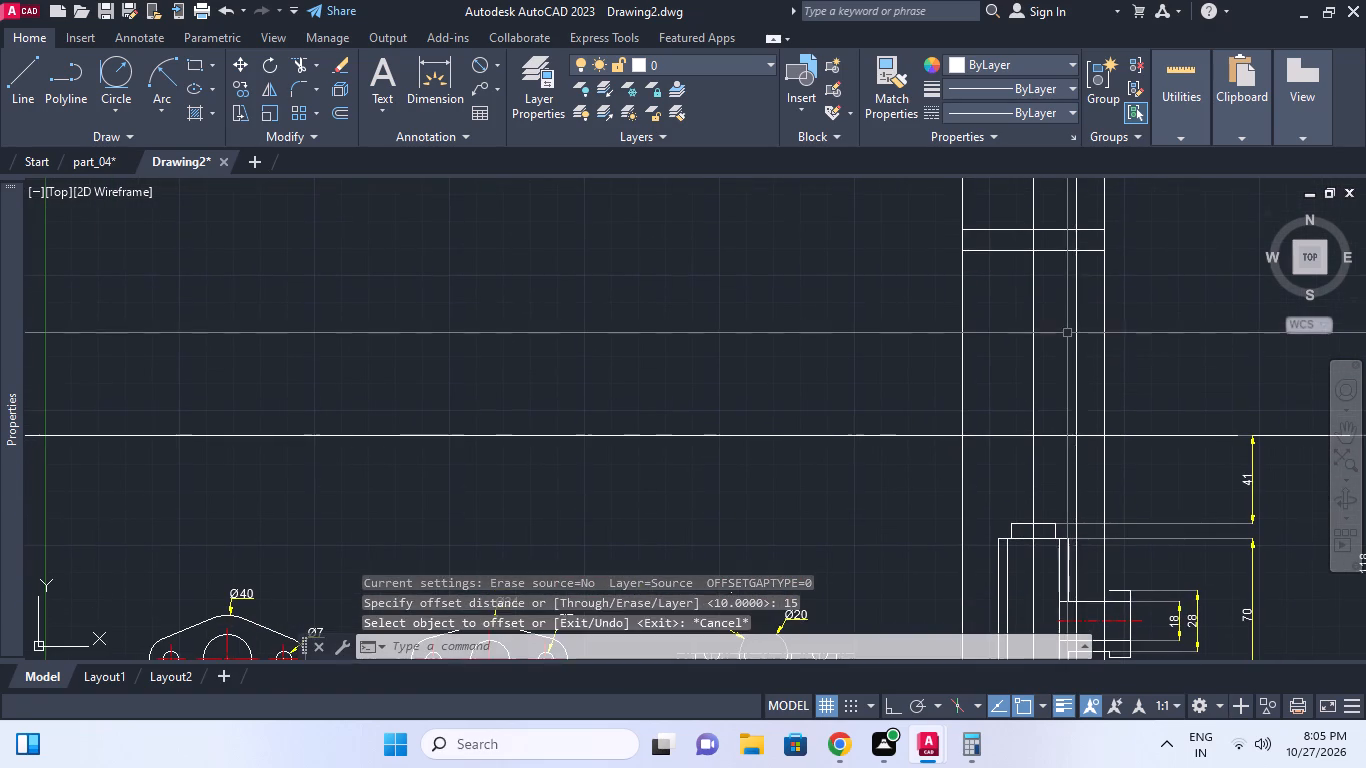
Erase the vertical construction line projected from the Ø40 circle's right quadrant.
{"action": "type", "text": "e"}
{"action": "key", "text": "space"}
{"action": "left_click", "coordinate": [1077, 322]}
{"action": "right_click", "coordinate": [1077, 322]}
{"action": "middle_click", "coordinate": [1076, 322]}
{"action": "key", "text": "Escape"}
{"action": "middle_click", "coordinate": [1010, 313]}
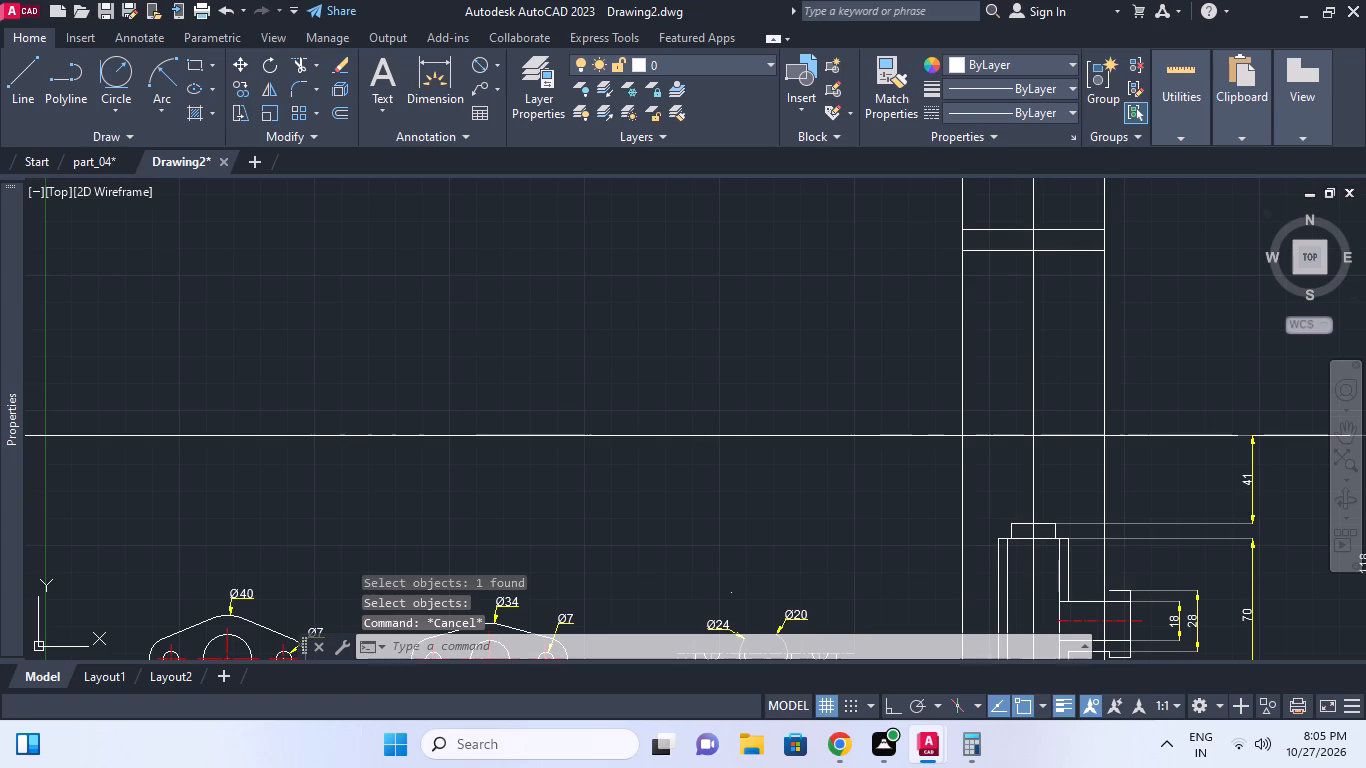
Offset the vertical centre construction line by 30/2 to both sides for the neck below the top flange.
{"action": "middle_click_drag", "start_coordinate": [1022, 406], "coordinate": [1025, 362]}
{"action": "type", "text": "o 30/"}
{"action": "key", "text": "2"}
{"action": "key", "text": "Return"}
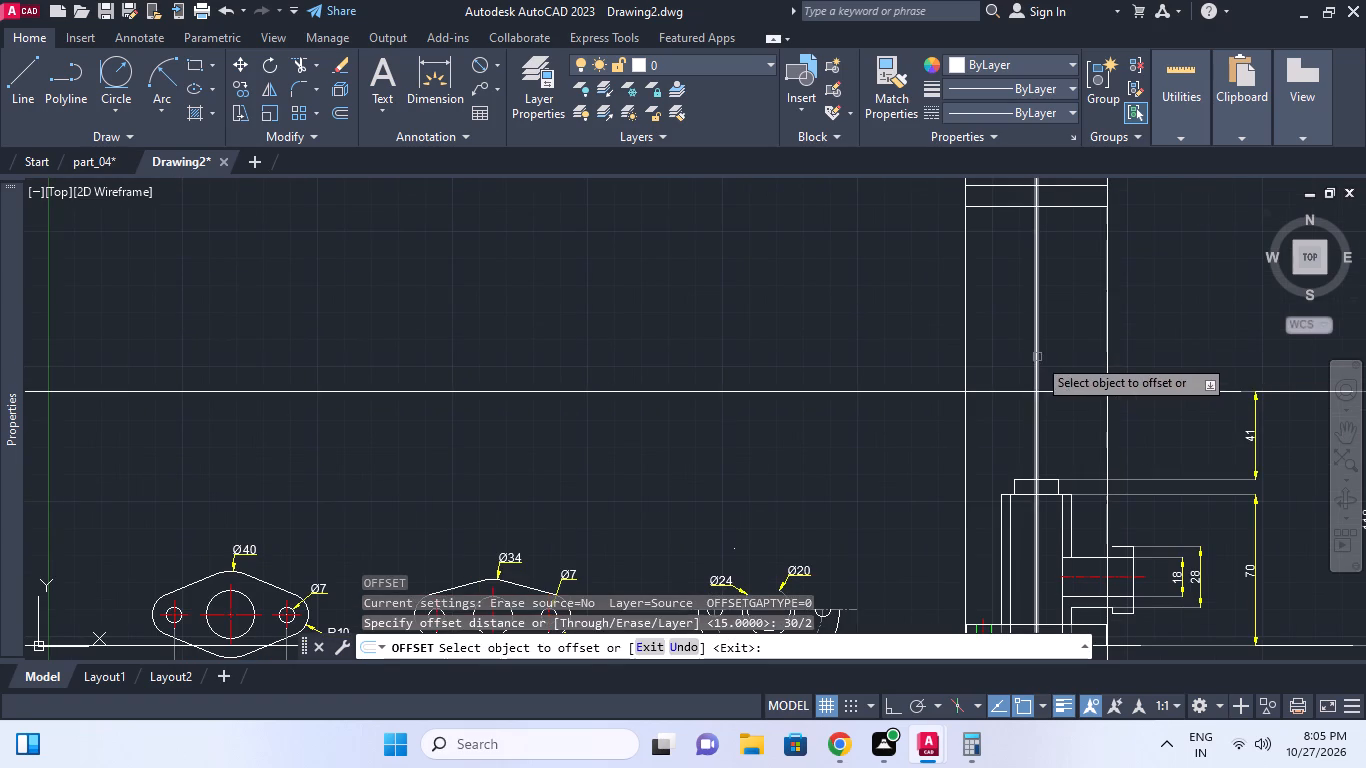
{"action": "left_click", "coordinate": [1037, 357]}
{"action": "left_click", "coordinate": [1010, 301]}
{"action": "left_click", "coordinate": [1020, 278]}
{"action": "left_click", "coordinate": [1044, 258]}
{"action": "left_click", "coordinate": [1040, 247]}
{"action": "left_click", "coordinate": [1063, 229]}
{"action": "middle_click_drag", "start_coordinate": [1035, 210], "coordinate": [1032, 283]}
{"action": "middle_click_drag", "start_coordinate": [951, 251], "coordinate": [951, 296]}
{"action": "middle_click_drag", "start_coordinate": [978, 308], "coordinate": [976, 287]}
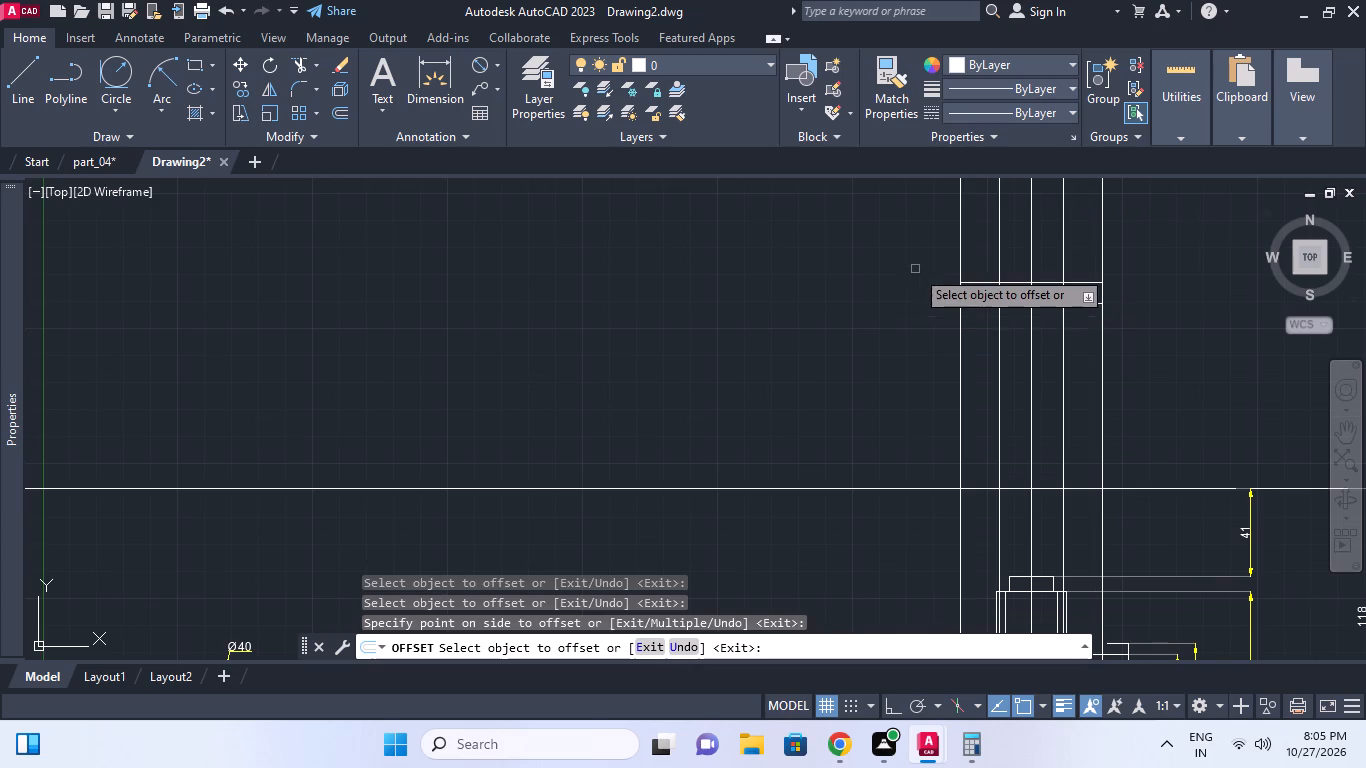
{"action": "middle_click_drag", "start_coordinate": [1003, 363], "coordinate": [1009, 345]}
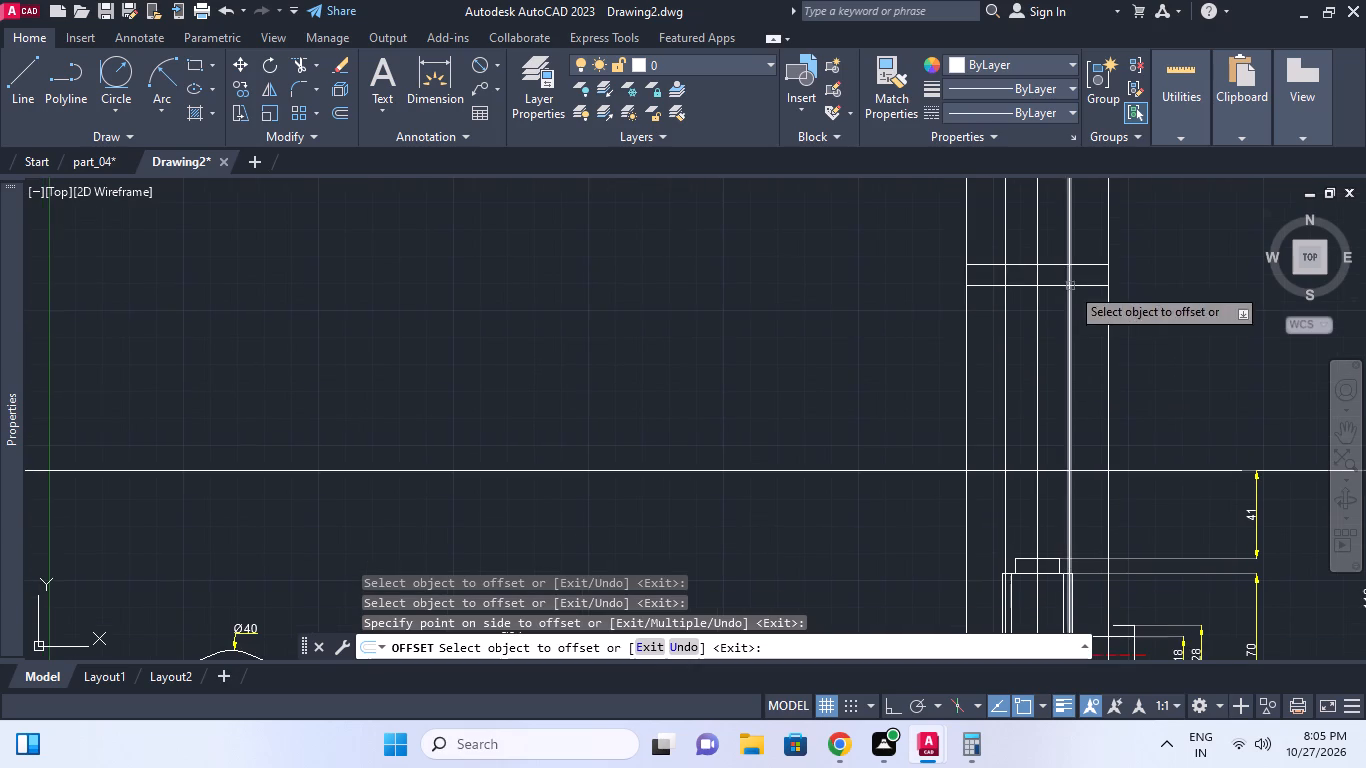
{"action": "key", "text": "Escape"}
Draw a horizontal construction line along the top edge of the front view's upper flange.
{"action": "middle_click_drag", "start_coordinate": [1075, 272], "coordinate": [1071, 318]}
{"action": "scroll", "coordinate": [1071, 318], "scroll_direction": "up", "scroll_amount": 1}
{"action": "key", "text": "Escape"}
{"action": "type", "text": "xl"}
{"action": "key", "text": "space"}
{"action": "key", "text": "h"}
{"action": "key", "text": "space"}
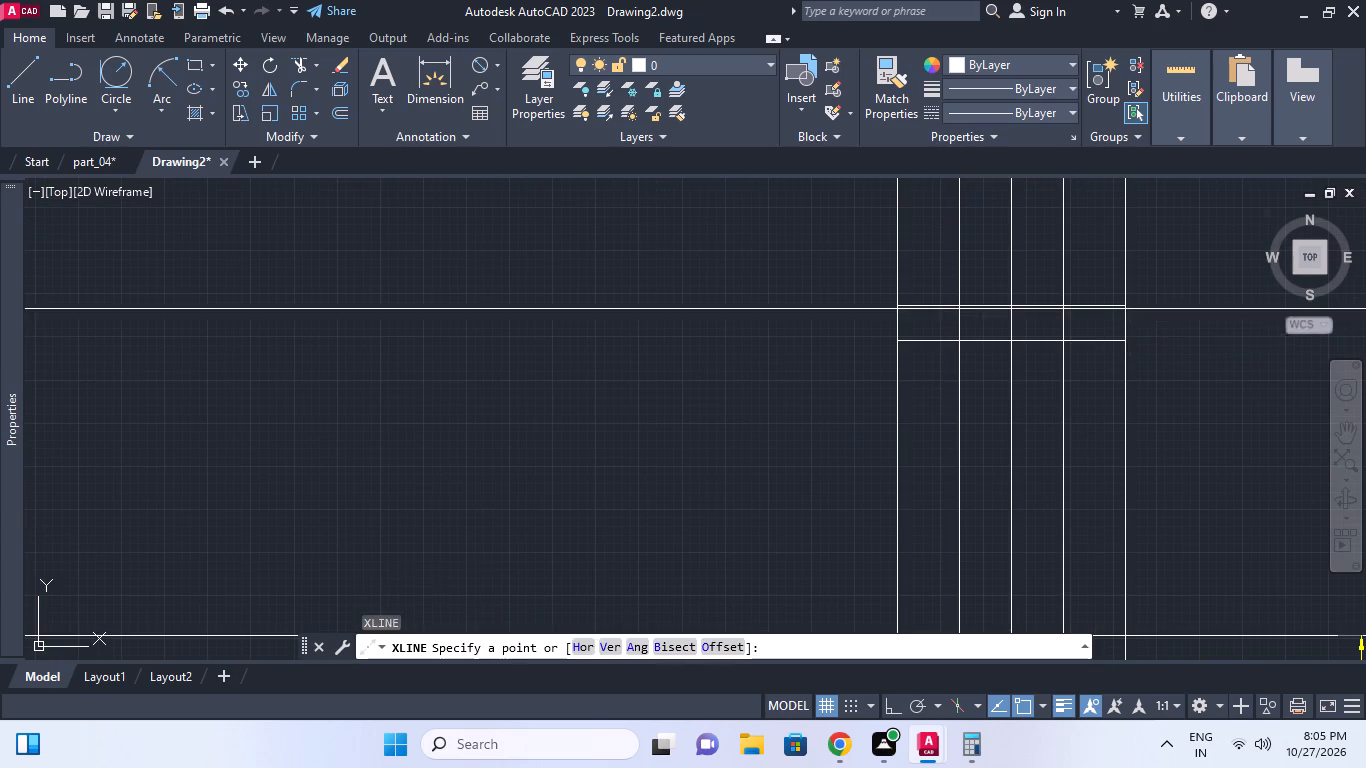
{"action": "left_click", "coordinate": [1101, 303]}
{"action": "key", "text": "Escape"}
Offset the flange-top horizontal construction line 2 mm downward.
{"action": "middle_click", "coordinate": [1106, 284]}
{"action": "type", "text": "o"}
{"action": "key", "text": "space"}
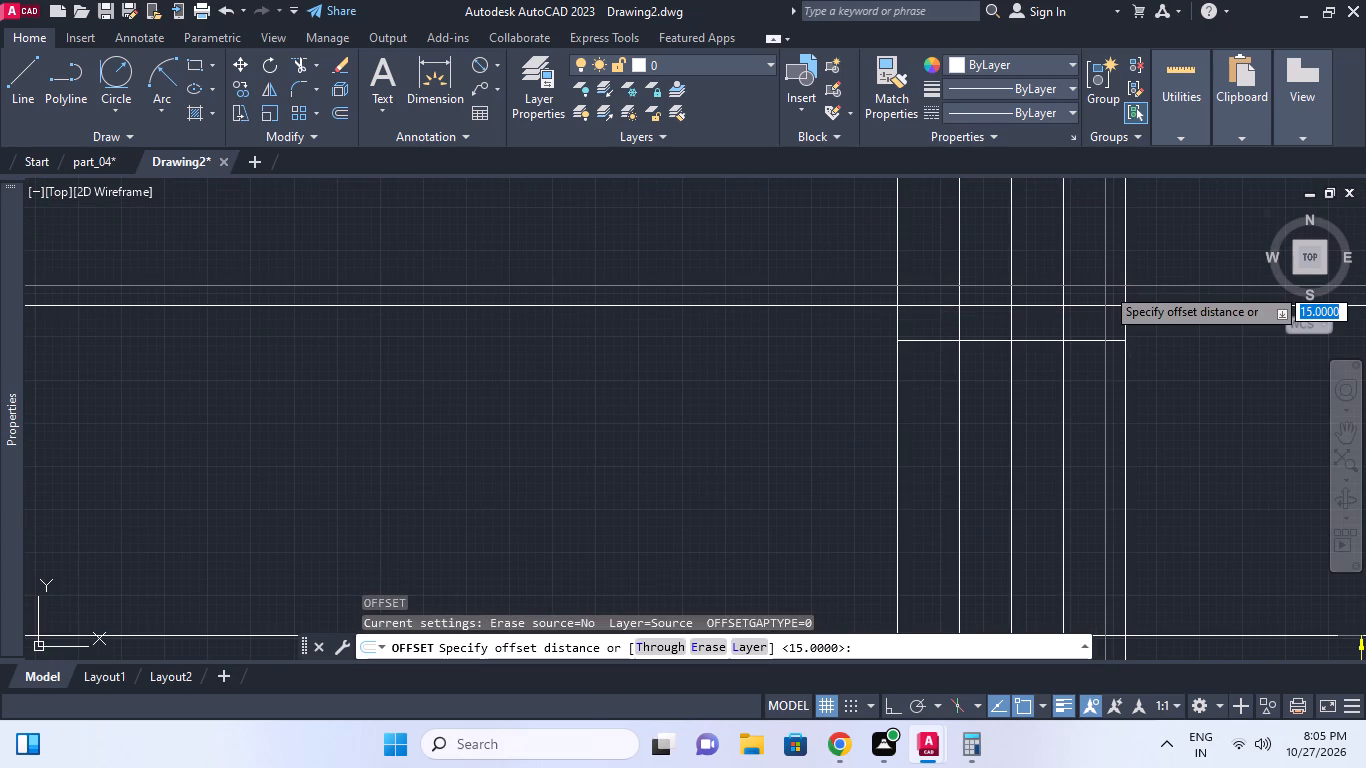
{"action": "key", "text": "2"}
{"action": "key", "text": "Return"}
{"action": "left_click", "coordinate": [1117, 302]}
{"action": "left_click", "coordinate": [1109, 327]}
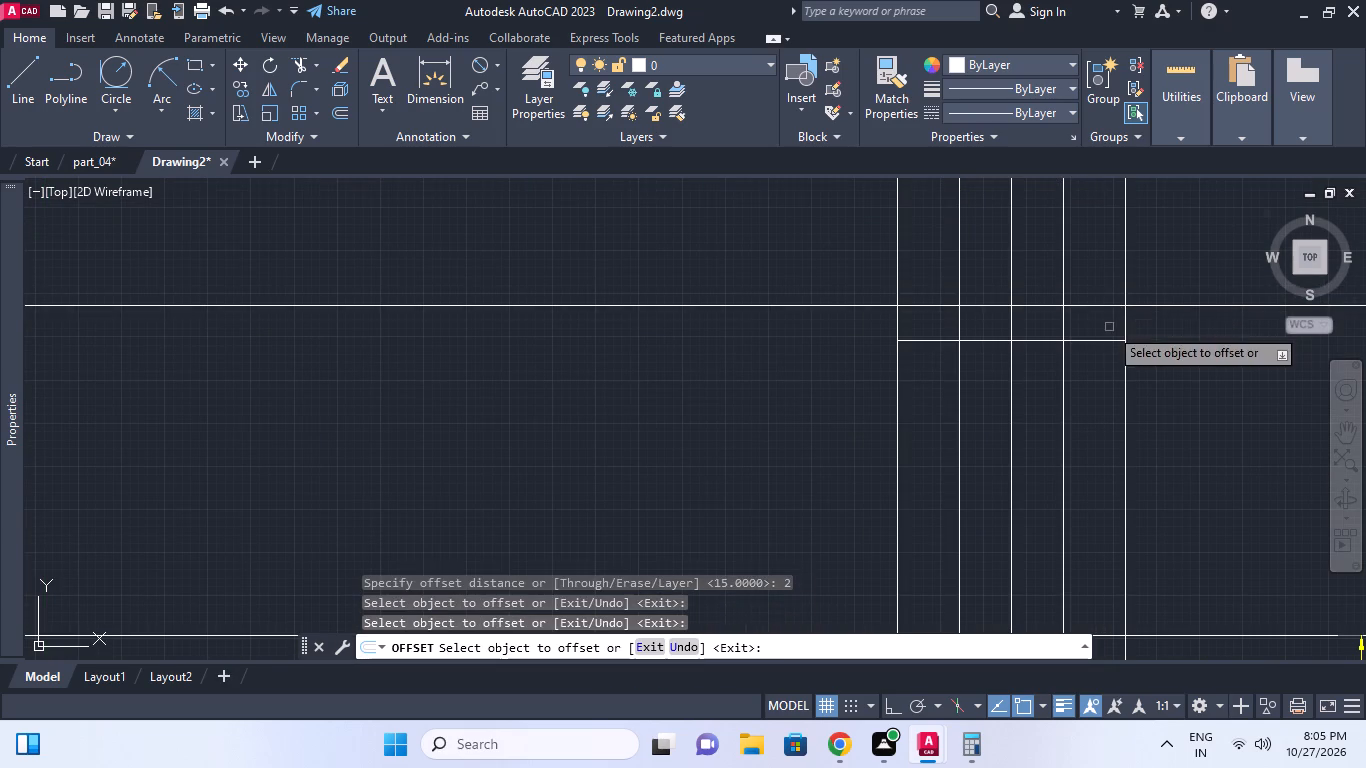
{"action": "scroll", "coordinate": [985, 323], "scroll_direction": "up", "scroll_amount": 2}
{"action": "scroll", "coordinate": [1173, 308], "scroll_direction": "down", "scroll_amount": 1}
{"action": "middle_click_drag", "start_coordinate": [1162, 310], "coordinate": [1032, 315]}
{"action": "left_click", "coordinate": [1218, 299]}
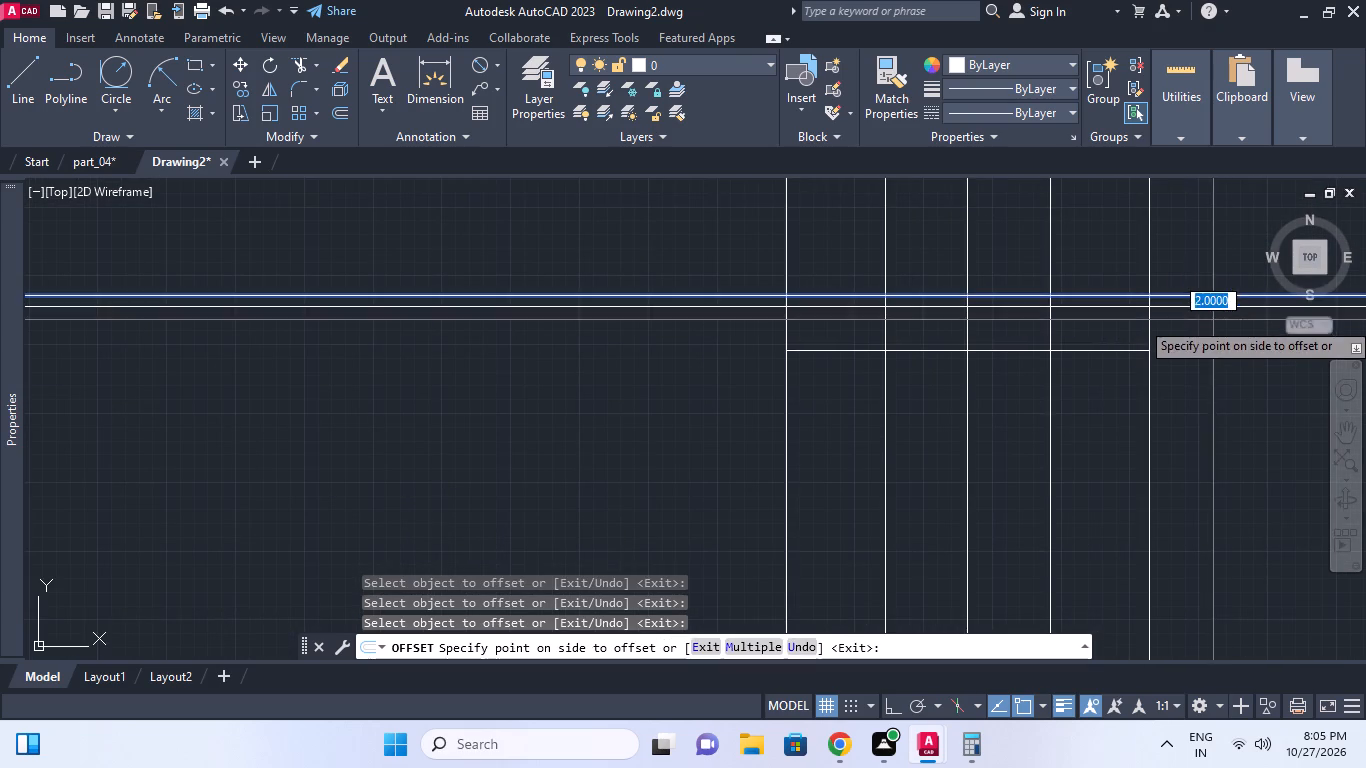
{"action": "left_click", "coordinate": [1211, 326]}
{"action": "key", "text": "Escape"}
Trim the lower horizontal construction line outside the two vertical lines either side of the centre line.
{"action": "middle_click", "coordinate": [911, 308]}
{"action": "key", "text": "space"}
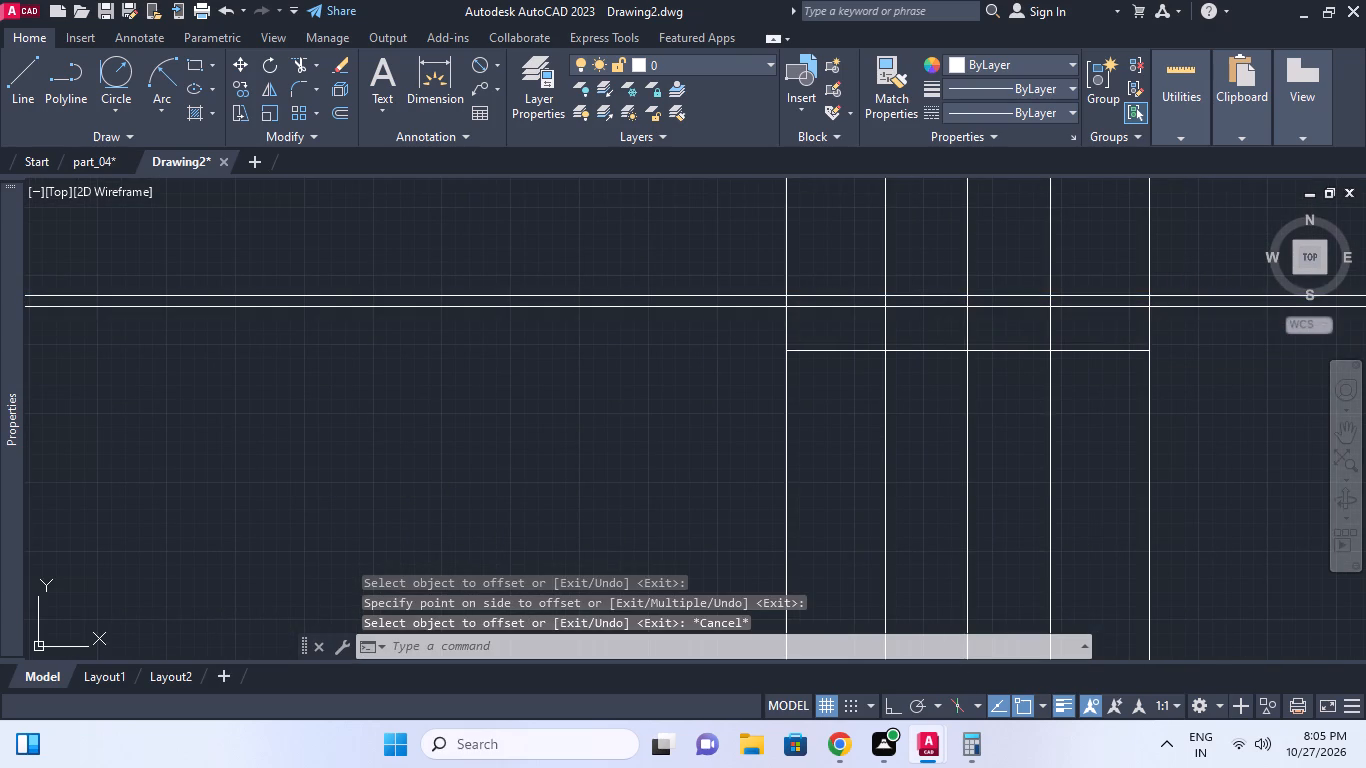
{"action": "key", "text": "t"}
{"action": "key", "text": "r"}
{"action": "key", "text": "space"}
{"action": "left_click", "coordinate": [882, 319]}
{"action": "left_click", "coordinate": [1049, 327]}
{"action": "key", "text": "space"}
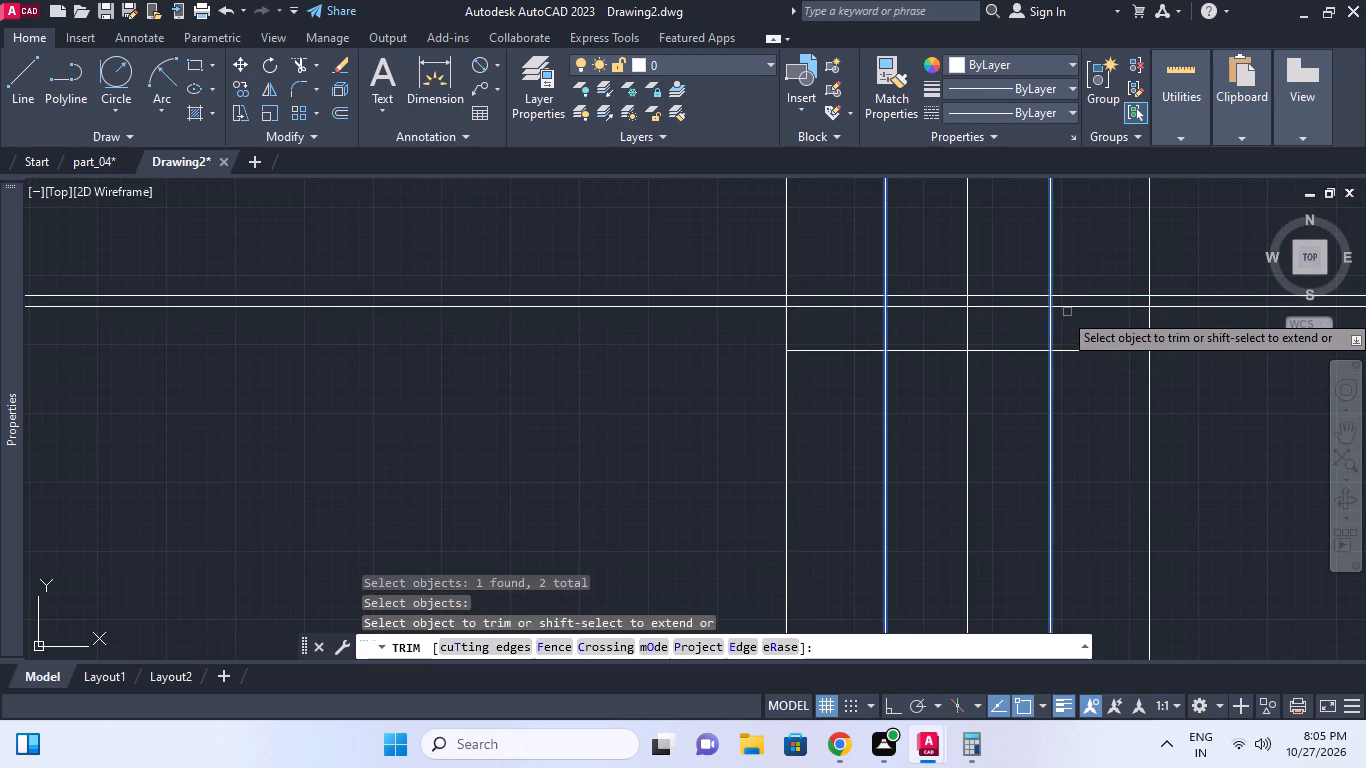
{"action": "left_click", "coordinate": [1069, 308]}
{"action": "left_click", "coordinate": [876, 310]}
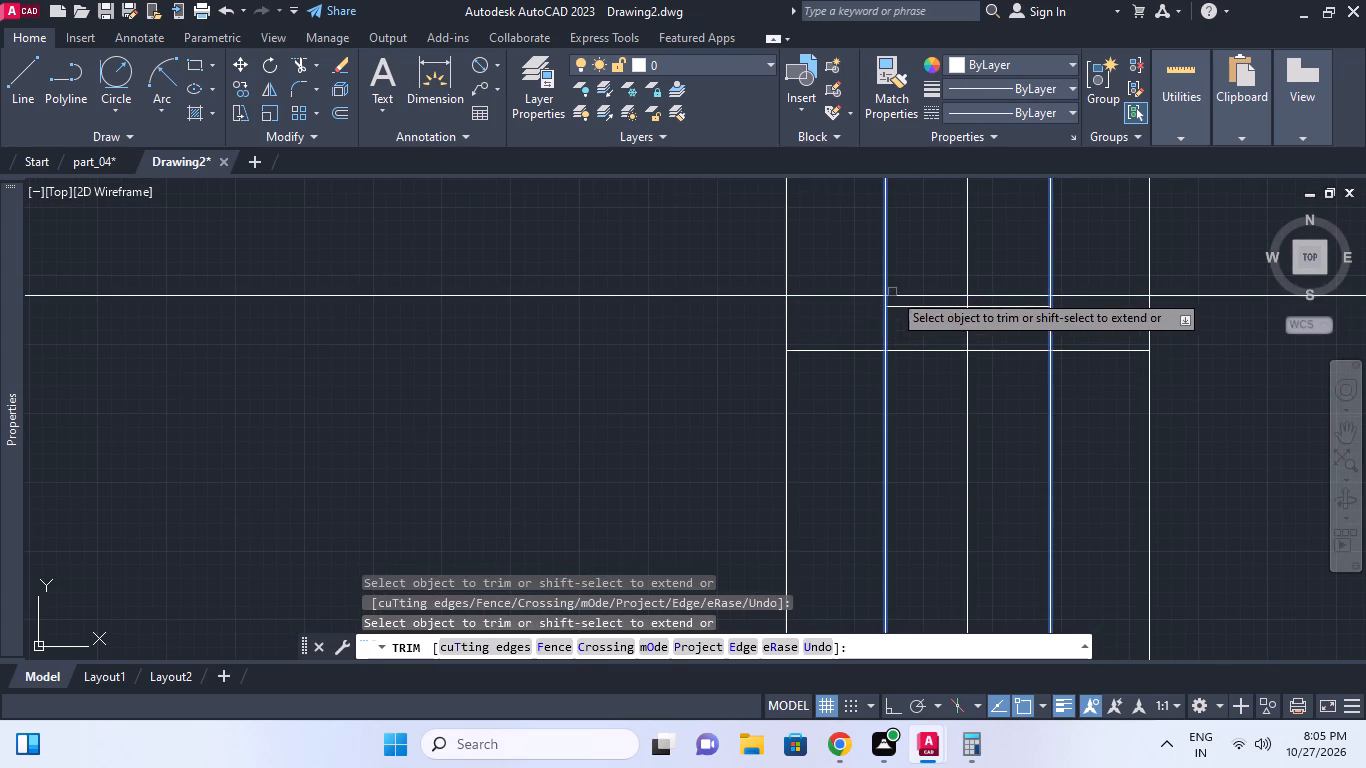
{"action": "key", "text": "Escape"}
Trim both inner vertical lines above the flange-top horizontal construction line.
{"action": "key", "text": "space"}
{"action": "left_click", "coordinate": [911, 296]}
{"action": "key", "text": "space"}
{"action": "left_click", "coordinate": [885, 262]}
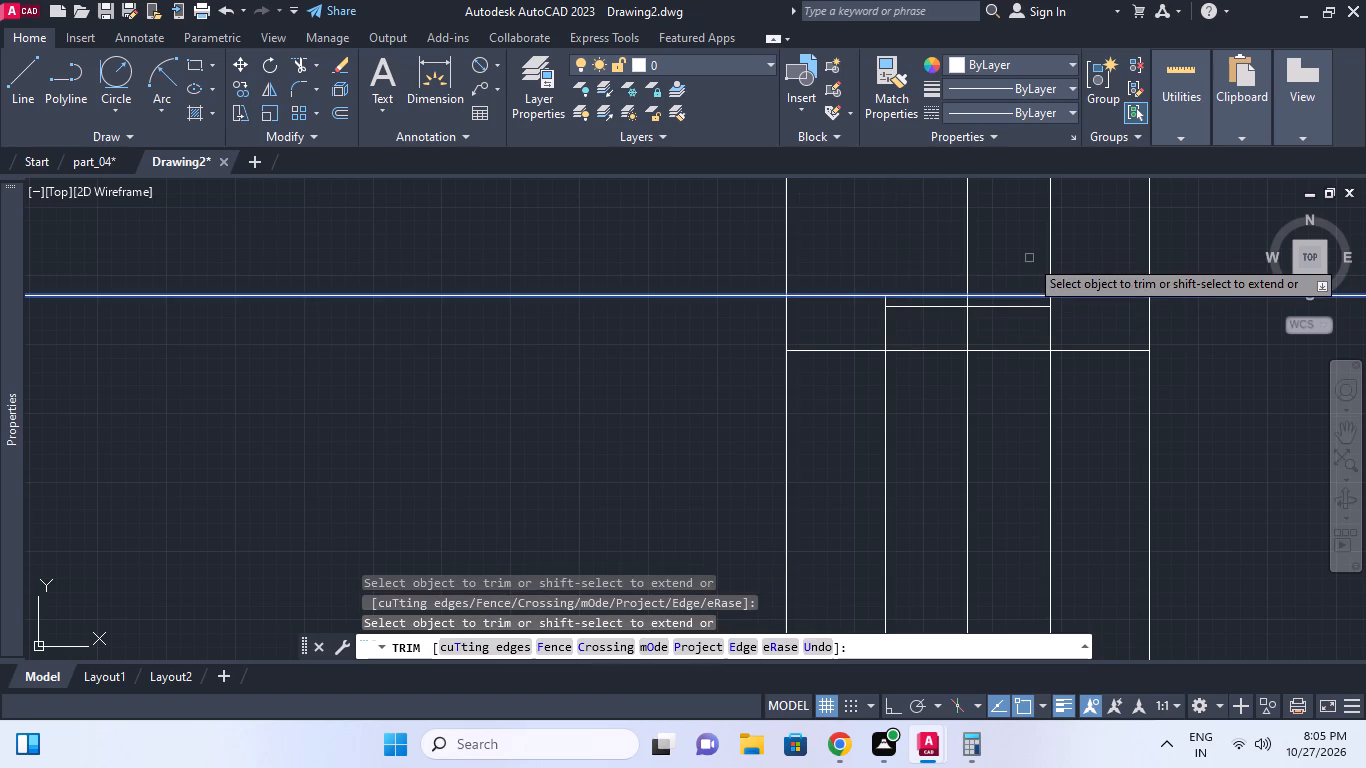
{"action": "left_click", "coordinate": [1050, 250]}
{"action": "key", "text": "Escape"}
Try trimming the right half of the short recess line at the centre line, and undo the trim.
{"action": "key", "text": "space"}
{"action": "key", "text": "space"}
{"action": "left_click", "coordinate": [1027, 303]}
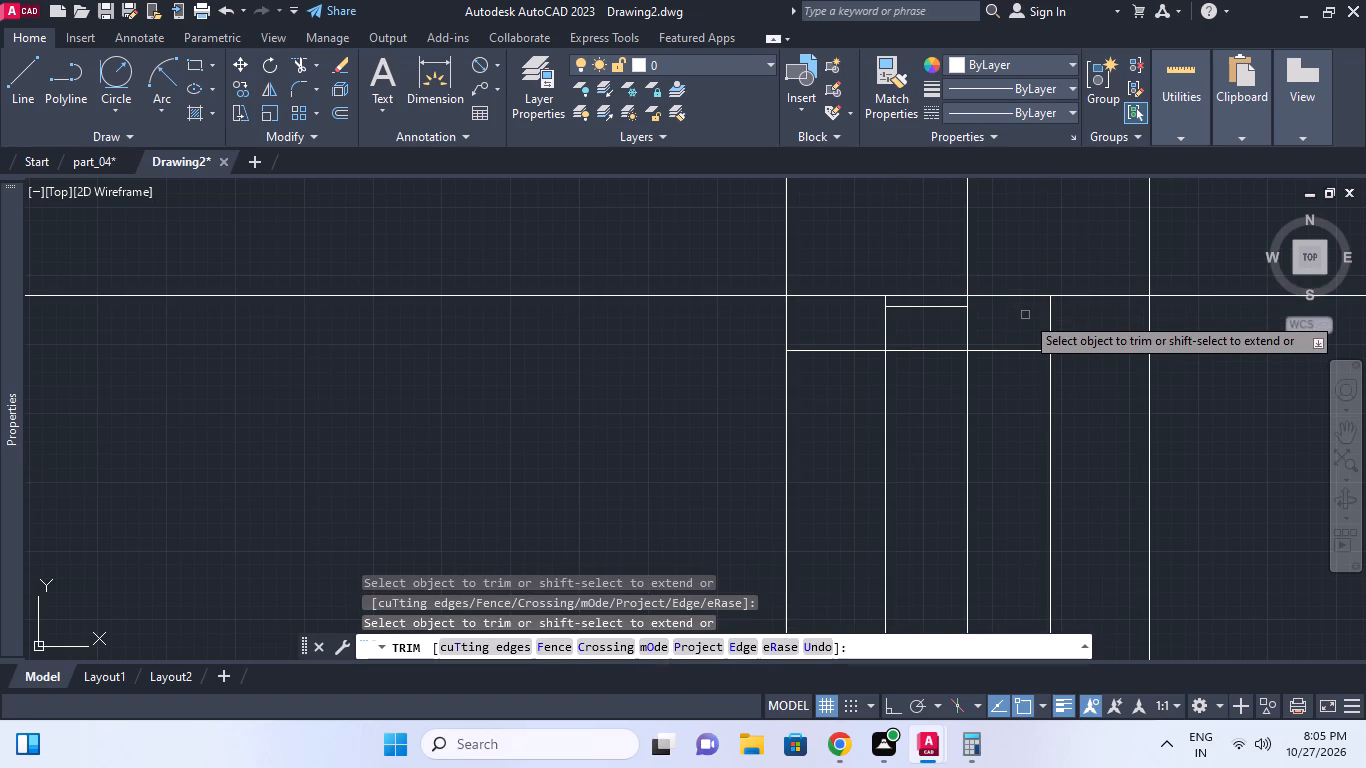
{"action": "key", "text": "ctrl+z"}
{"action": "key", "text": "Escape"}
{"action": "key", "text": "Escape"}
Trim both inner vertical lines below the short horizontal line, leaving only the shallow recess sides.
{"action": "middle_click", "coordinate": [924, 331]}
{"action": "key", "text": "space"}
{"action": "key", "text": "t"}
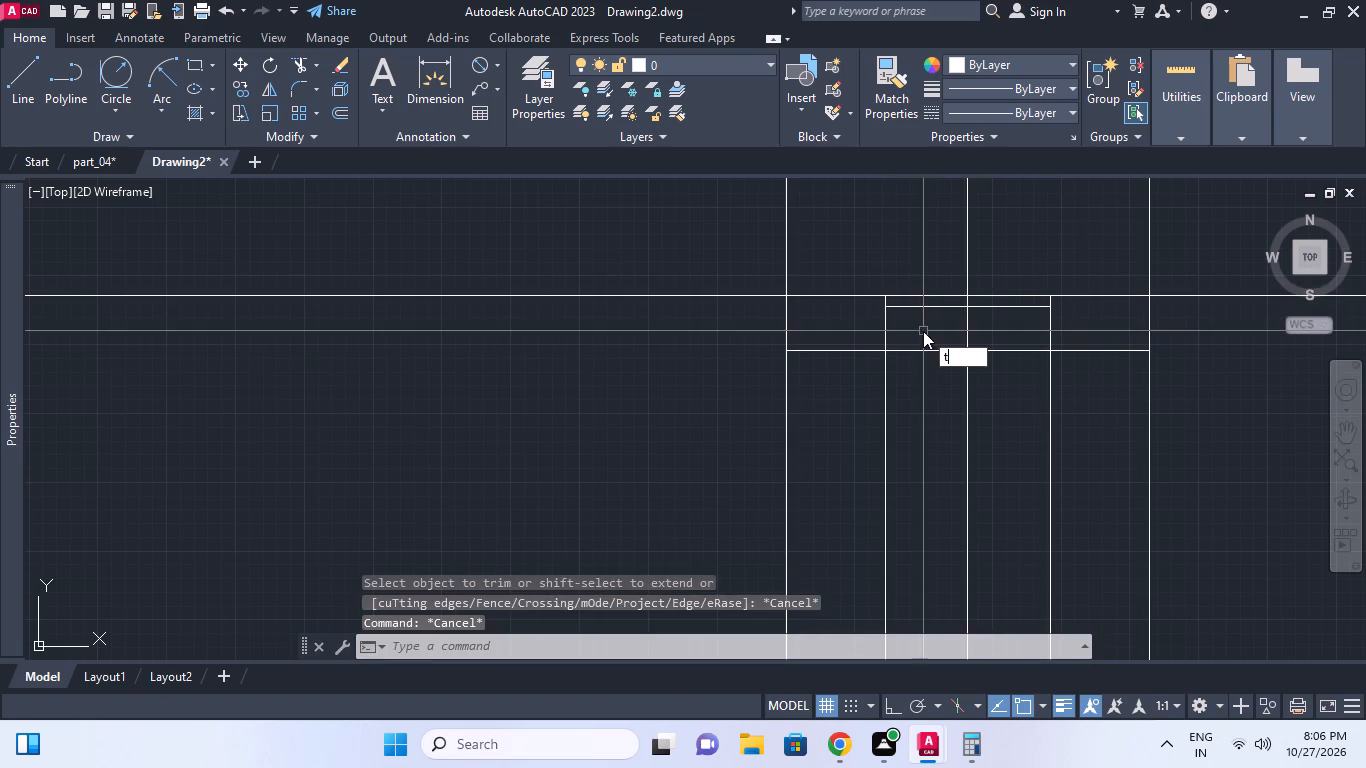
{"action": "key", "text": "space"}
{"action": "key", "text": "Escape"}
{"action": "key", "text": "t"}
{"action": "key", "text": "r"}
{"action": "key", "text": "space"}
{"action": "left_click", "coordinate": [905, 308]}
{"action": "key", "text": "space"}
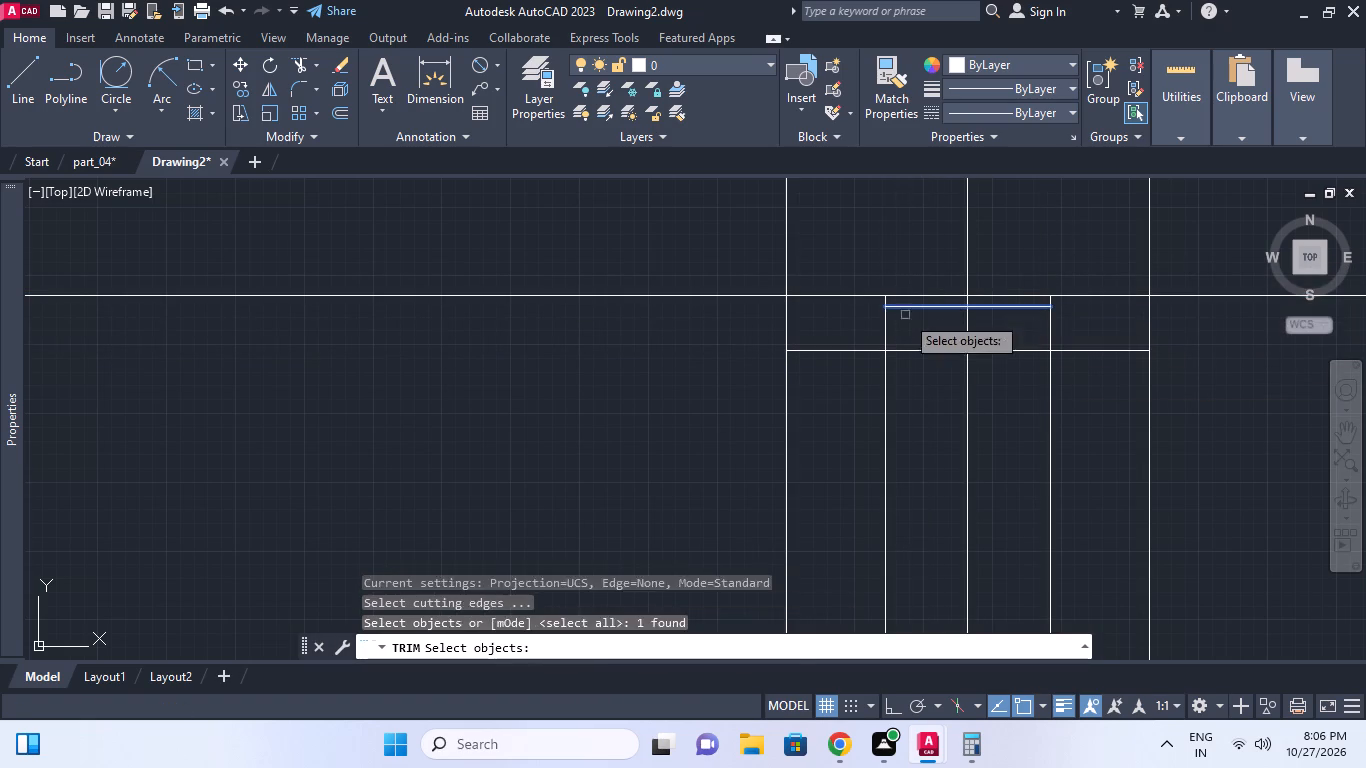
{"action": "left_click", "coordinate": [886, 321]}
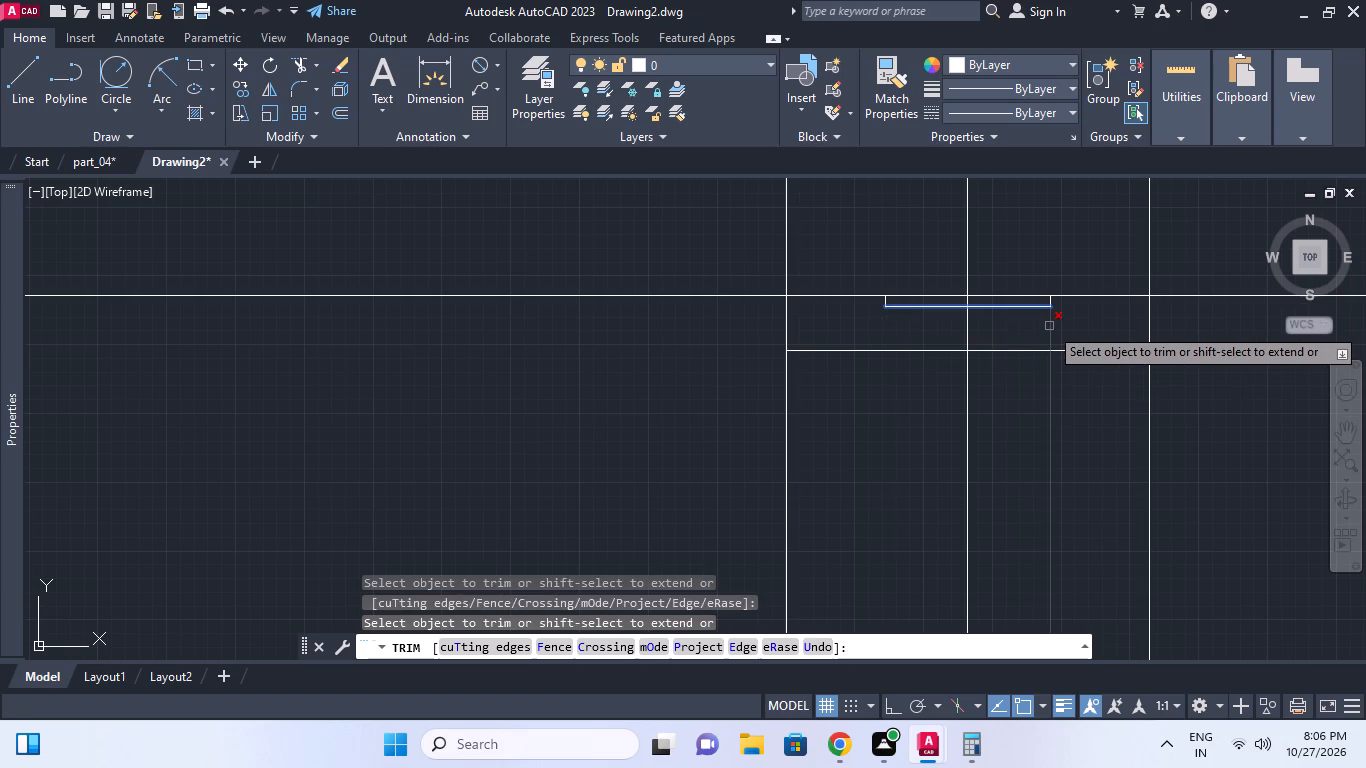
{"action": "left_click", "coordinate": [1049, 326]}
{"action": "key", "text": "Escape"}
Join the recess's bottom line and its two short sides into one polyline.
{"action": "left_click", "coordinate": [871, 277]}
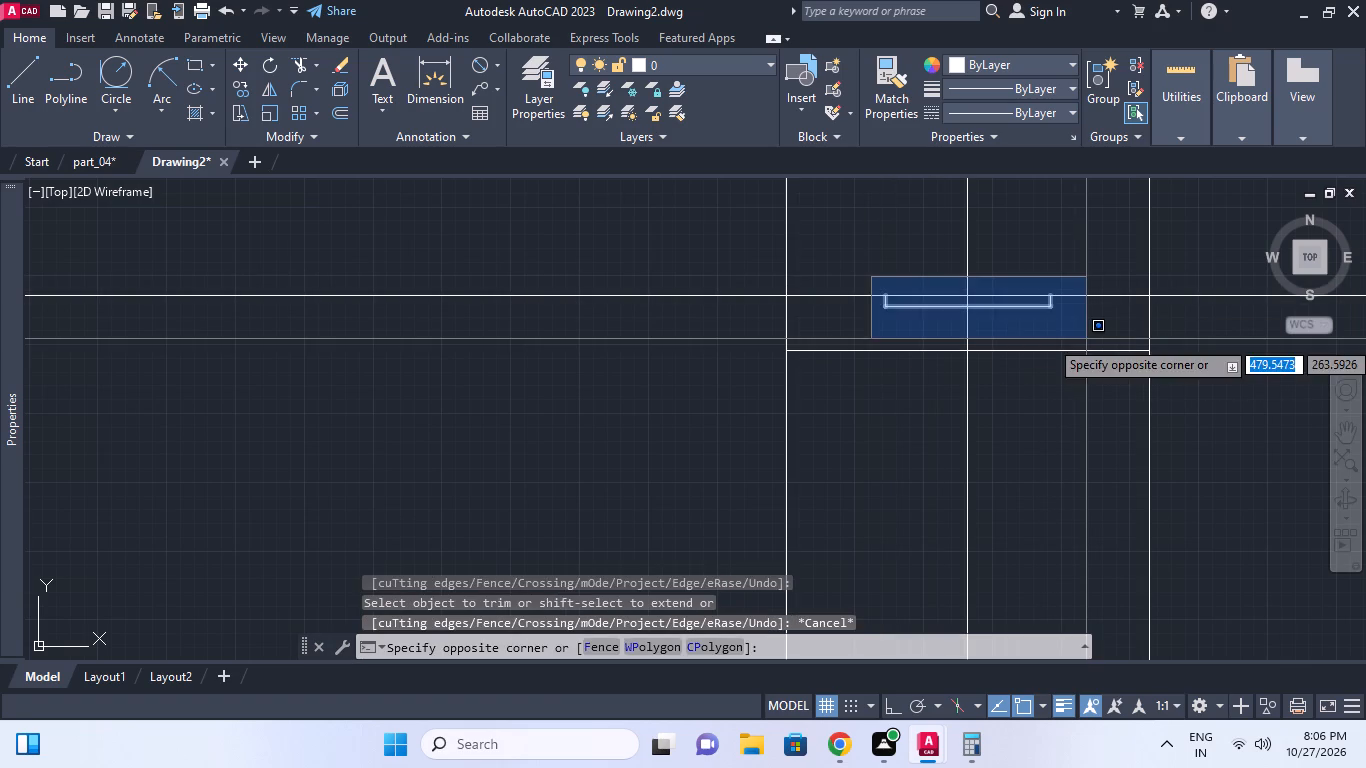
{"action": "left_click", "coordinate": [1086, 339]}
{"action": "type", "text": "j"}
{"action": "key", "text": "space"}
{"action": "middle_click_drag", "start_coordinate": [1086, 339], "coordinate": [1088, 329]}
{"action": "scroll", "coordinate": [1086, 339], "scroll_direction": "down", "scroll_amount": 1}
{"action": "middle_click", "coordinate": [942, 364]}
{"action": "scroll", "coordinate": [942, 364], "scroll_direction": "down", "scroll_amount": 1}
{"action": "key", "text": "Escape"}
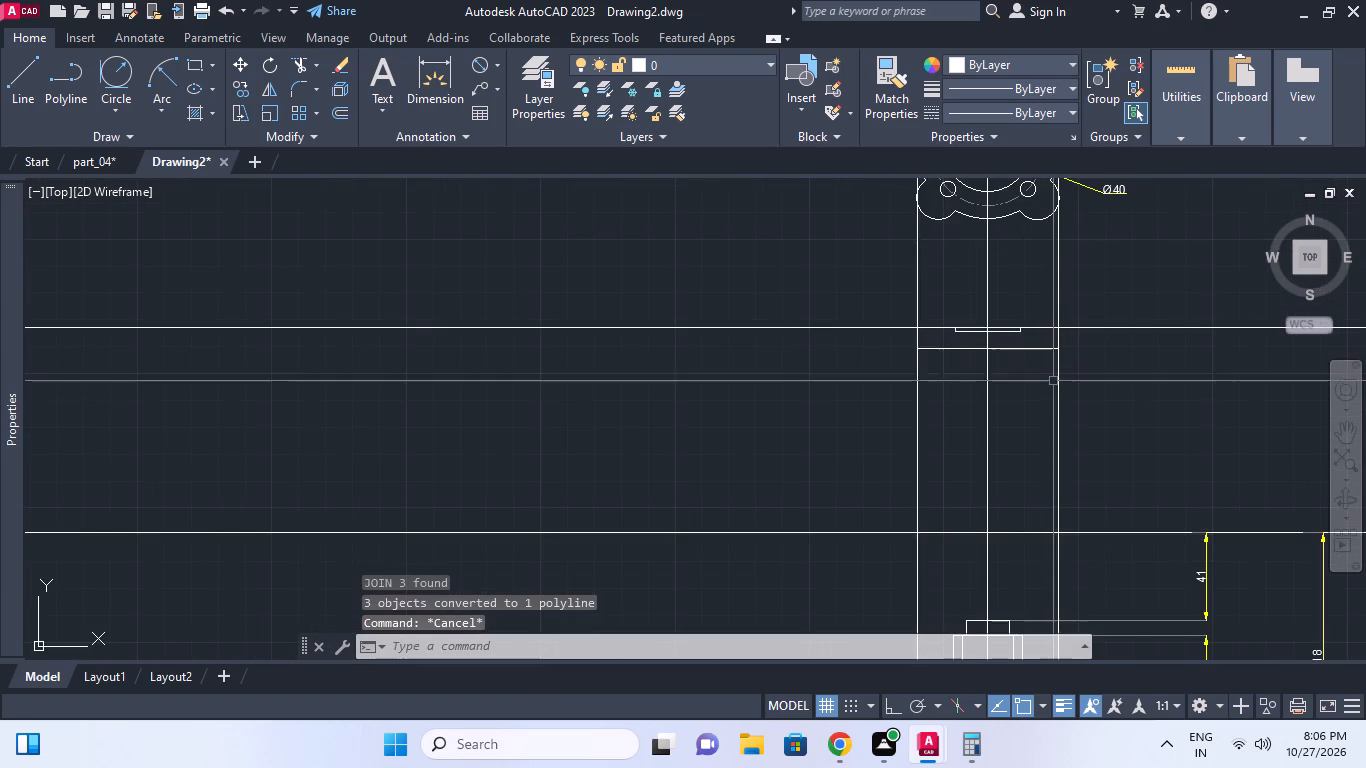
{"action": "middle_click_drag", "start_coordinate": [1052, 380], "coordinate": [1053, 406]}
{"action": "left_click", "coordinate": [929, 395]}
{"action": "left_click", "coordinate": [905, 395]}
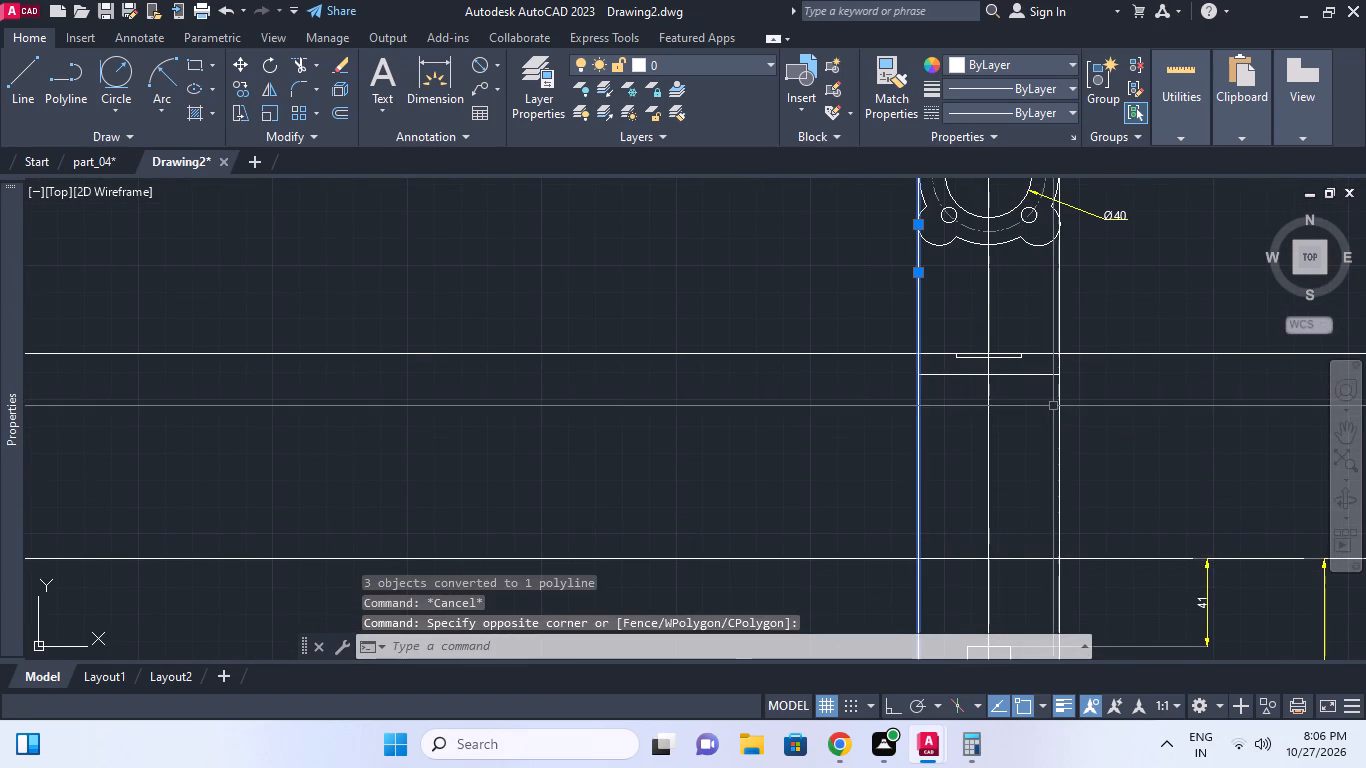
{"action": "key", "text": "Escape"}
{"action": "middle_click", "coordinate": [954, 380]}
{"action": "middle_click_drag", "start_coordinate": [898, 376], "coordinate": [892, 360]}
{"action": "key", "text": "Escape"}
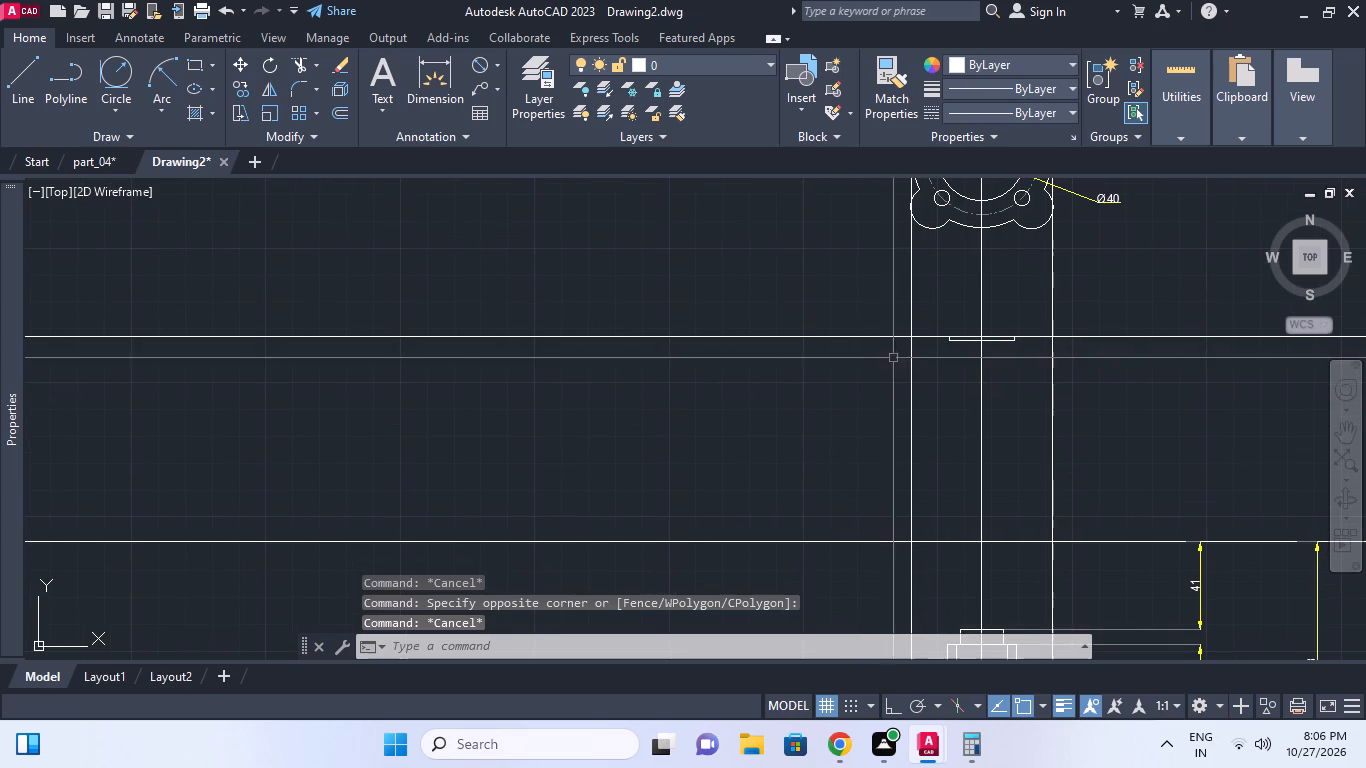
Trim the two outer vertical construction lines above the flange's top line.
{"action": "middle_click", "coordinate": [894, 357]}
{"action": "type", "text": "tr"}
{"action": "key", "text": "space"}
{"action": "scroll", "coordinate": [894, 356], "scroll_direction": "up", "scroll_amount": 1}
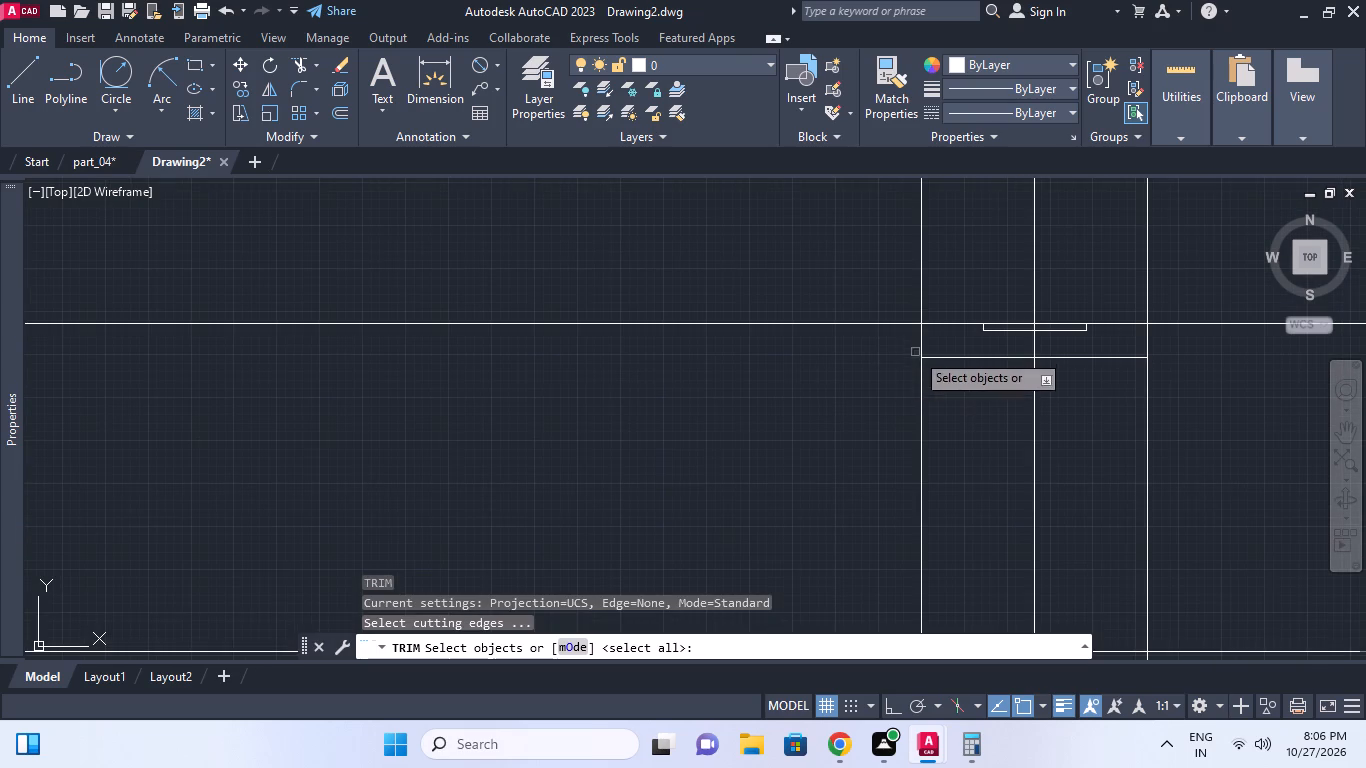
{"action": "left_click", "coordinate": [930, 355]}
{"action": "left_click", "coordinate": [934, 324]}
{"action": "key", "text": "space"}
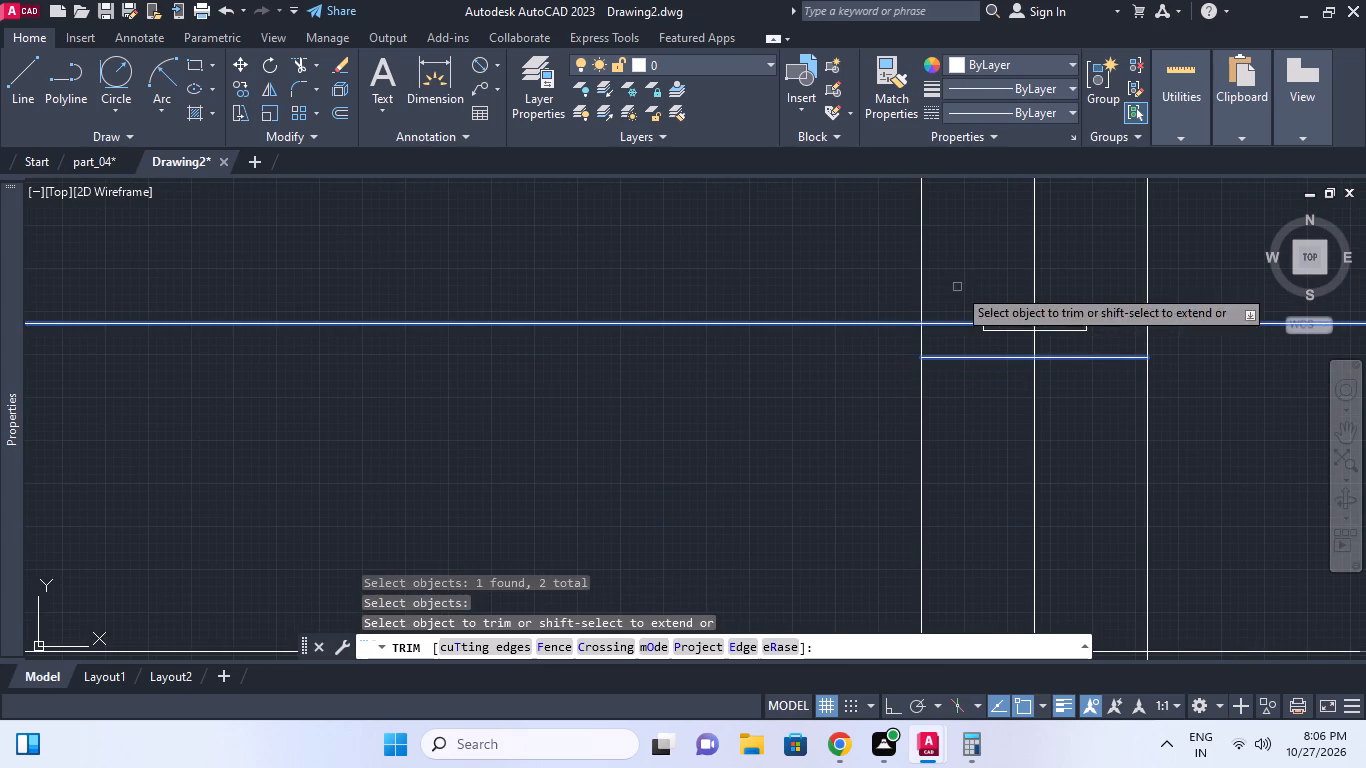
{"action": "left_click_drag", "start_coordinate": [957, 287], "coordinate": [947, 285]}
{"action": "left_click", "coordinate": [759, 257]}
{"action": "left_click", "coordinate": [1181, 282]}
{"action": "left_click", "coordinate": [1107, 273]}
{"action": "key", "text": "Escape"}
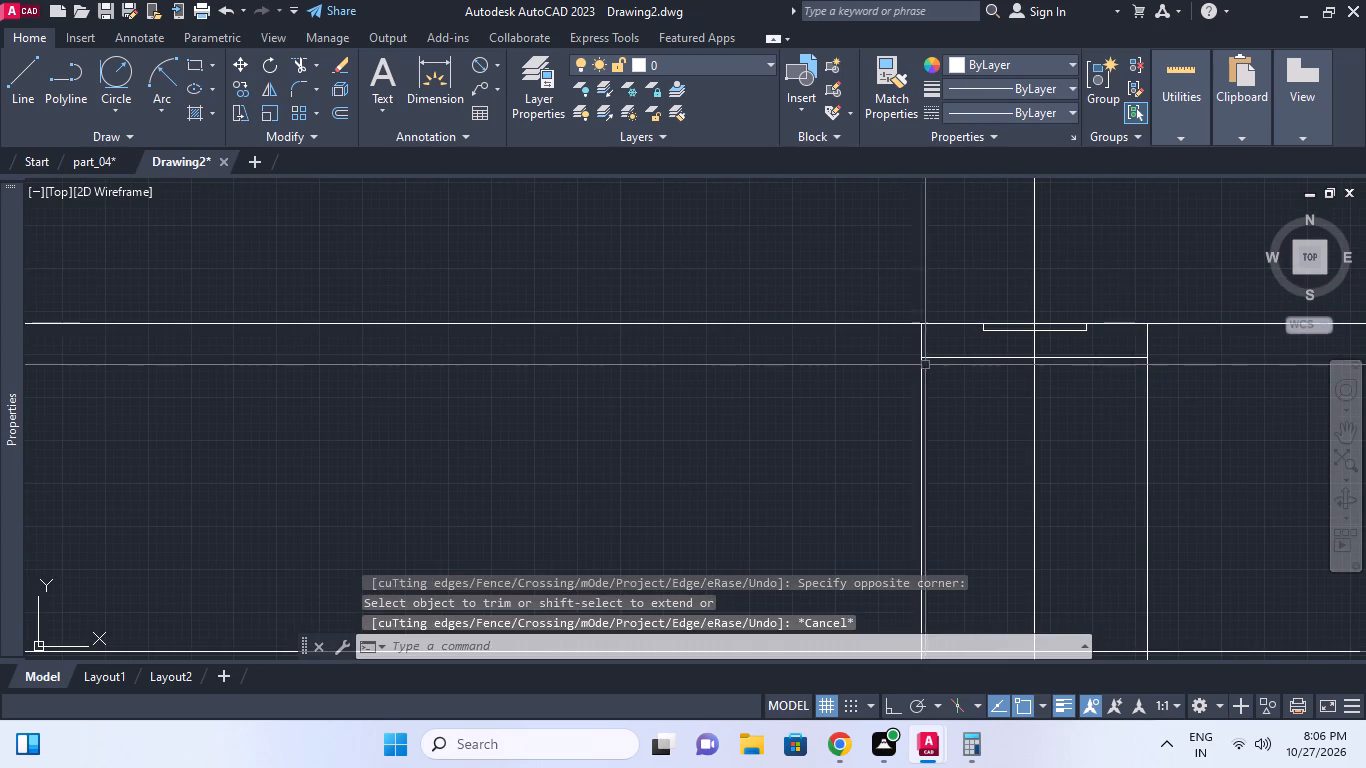
Trim the flange-top construction line beyond the outer vertical lines on both sides.
{"action": "key", "text": "space"}
{"action": "left_click", "coordinate": [923, 347]}
{"action": "left_click", "coordinate": [1198, 401]}
{"action": "key", "text": "space"}
{"action": "left_click", "coordinate": [1089, 389]}
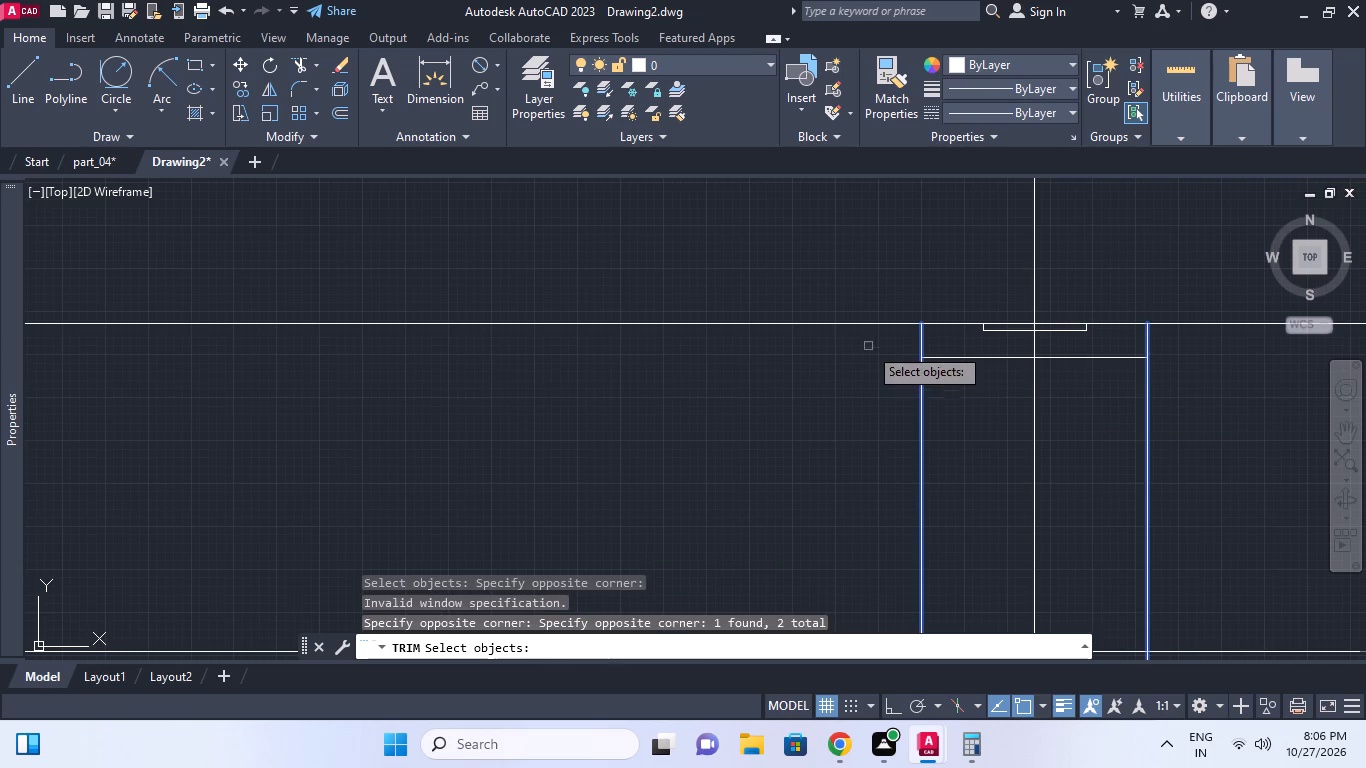
{"action": "left_click", "coordinate": [875, 330]}
{"action": "left_click", "coordinate": [876, 319]}
{"action": "left_click", "coordinate": [1171, 351]}
{"action": "left_click", "coordinate": [1164, 298]}
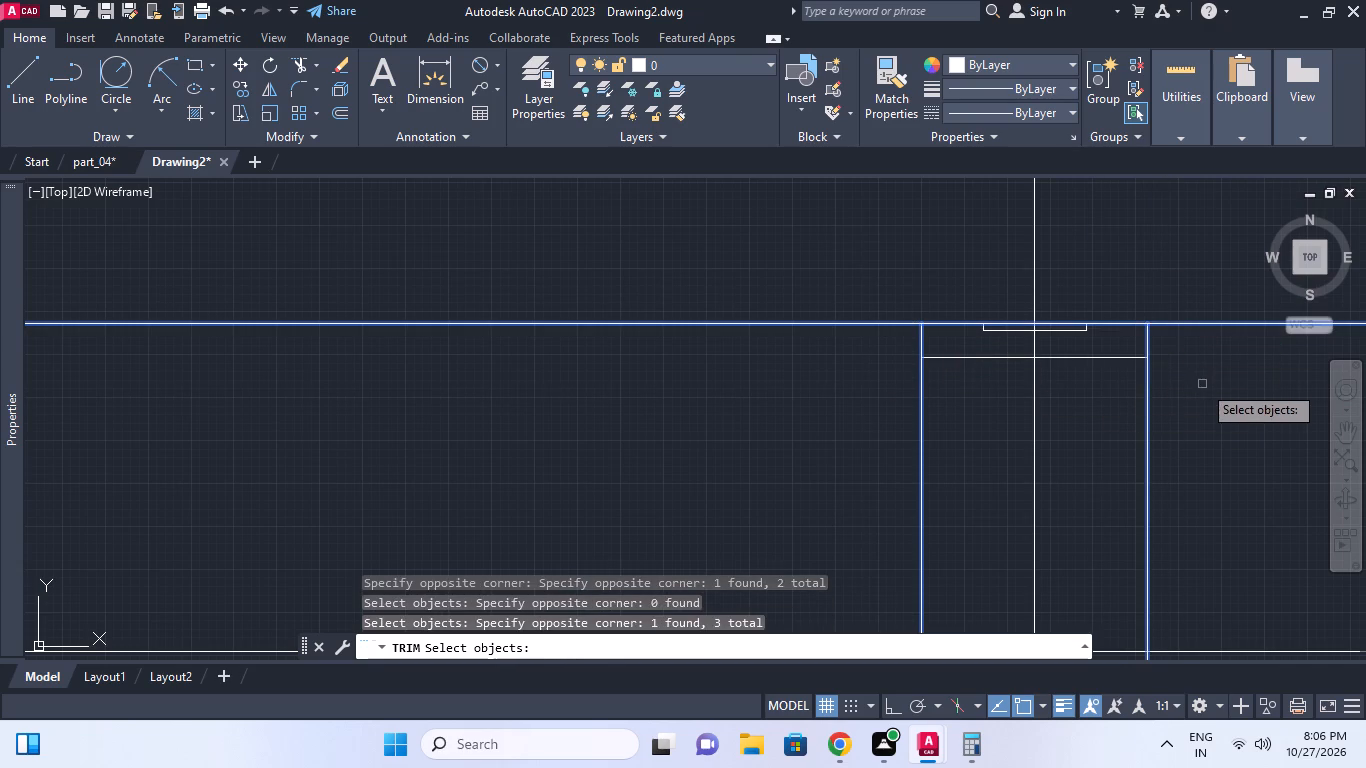
{"action": "key", "text": "space"}
{"action": "left_click", "coordinate": [1202, 371]}
{"action": "left_click", "coordinate": [1186, 294]}
{"action": "left_click", "coordinate": [835, 275]}
{"action": "left_click", "coordinate": [823, 350]}
{"action": "key", "text": "Escape"}
{"action": "middle_click", "coordinate": [1004, 386]}
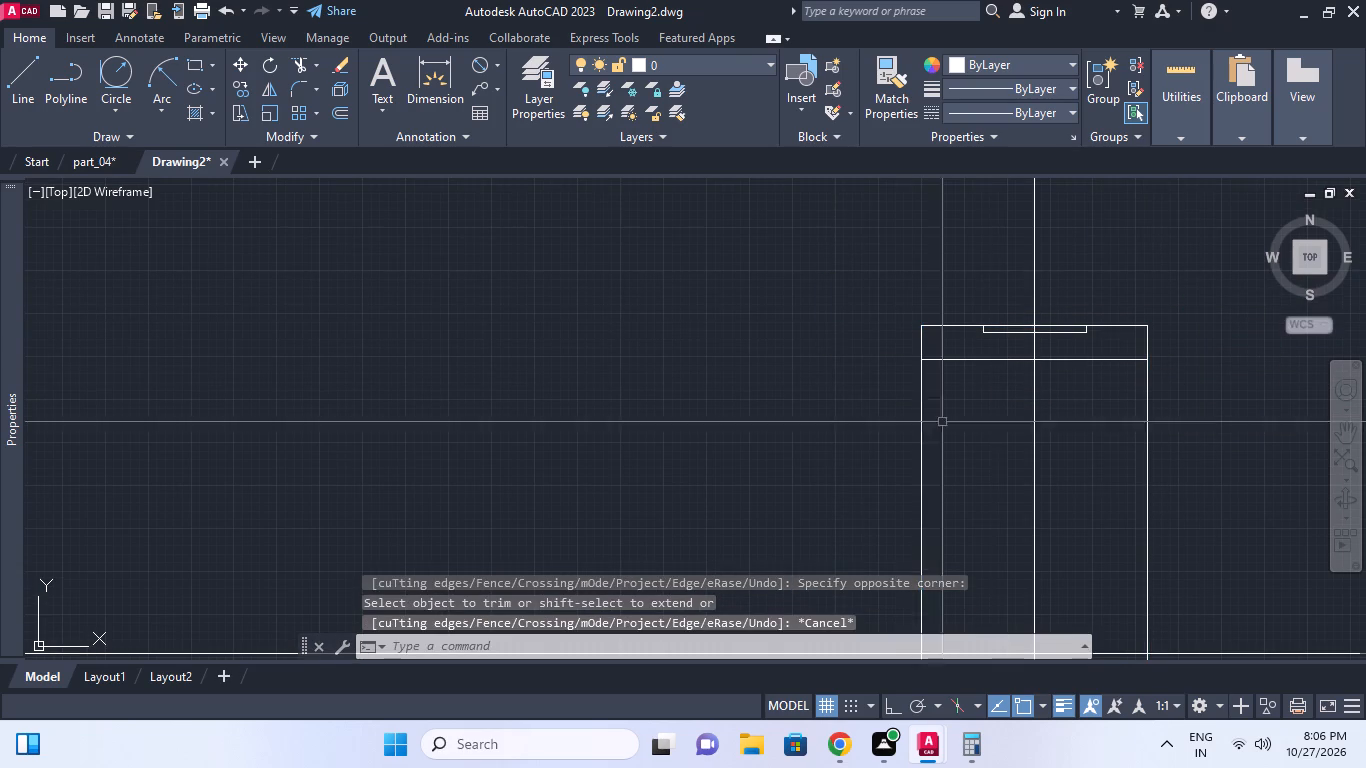
Erase the two outer vertical lines running down from the flange's ends.
{"action": "left_click", "coordinate": [987, 434]}
{"action": "scroll", "coordinate": [975, 382], "scroll_direction": "down", "scroll_amount": 2}
{"action": "left_click", "coordinate": [965, 401]}
{"action": "left_click", "coordinate": [945, 393]}
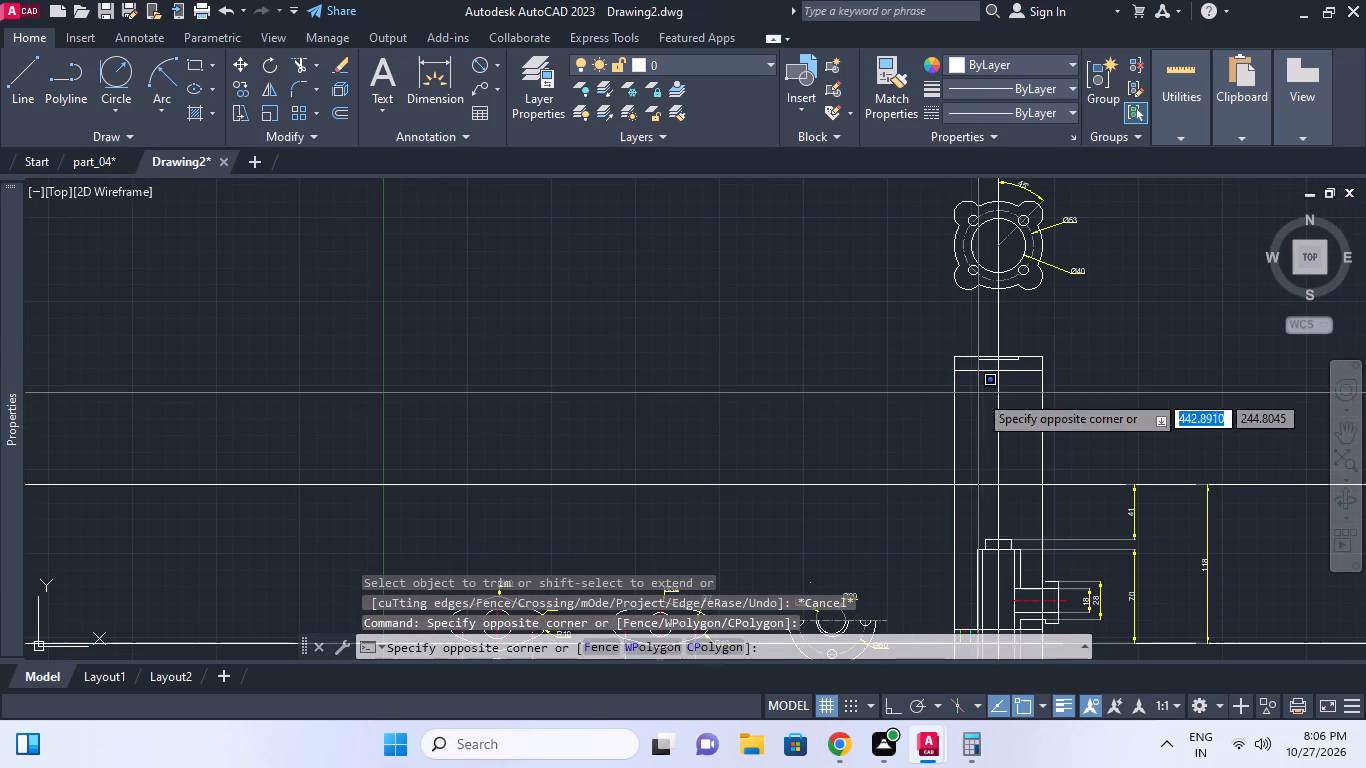
{"action": "left_click", "coordinate": [978, 393]}
{"action": "left_click", "coordinate": [955, 403]}
{"action": "key", "text": "e"}
{"action": "key", "text": "space"}
{"action": "left_click", "coordinate": [1044, 402]}
{"action": "type", "text": "e"}
{"action": "key", "text": "space"}
{"action": "key", "text": "Escape"}
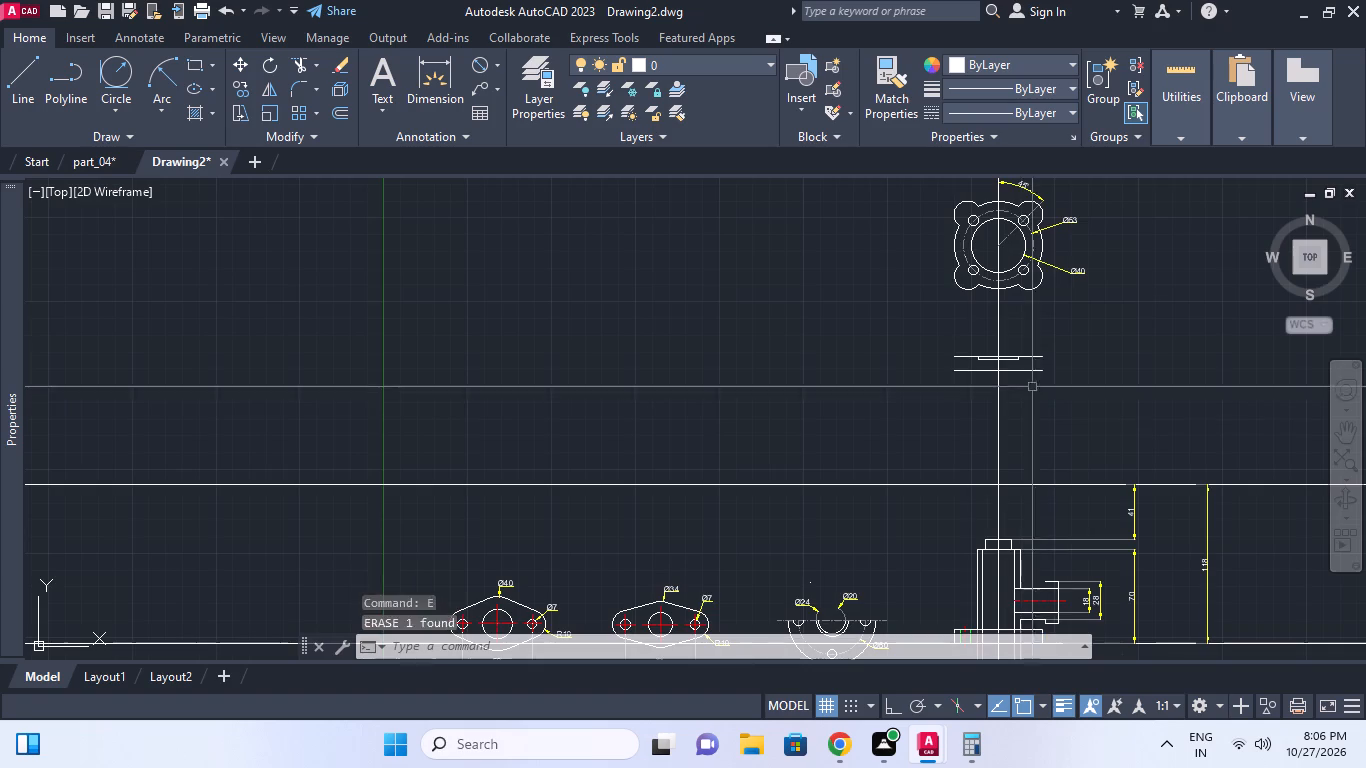
Draw 10 mm vertical lines at both ends of the flange, connecting its bottom and top edges.
{"action": "middle_click", "coordinate": [1032, 387]}
{"action": "scroll", "coordinate": [1034, 387], "scroll_direction": "up", "scroll_amount": 2}
{"action": "key", "text": "l"}
{"action": "key", "text": "space"}
{"action": "left_click", "coordinate": [1059, 345]}
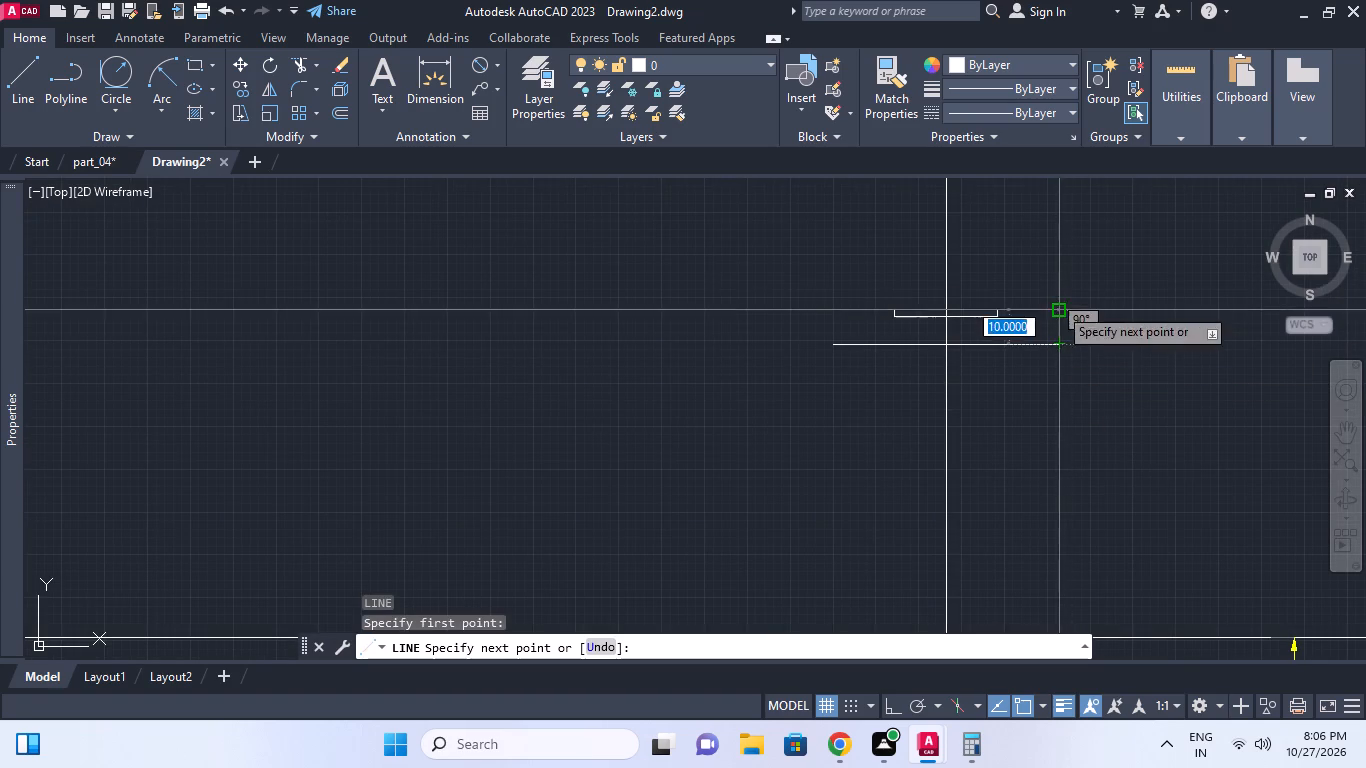
{"action": "left_click", "coordinate": [1058, 308]}
{"action": "key", "text": "Escape"}
{"action": "key", "text": "space"}
{"action": "left_click", "coordinate": [834, 347]}
{"action": "left_click", "coordinate": [835, 310]}
{"action": "key", "text": "Escape"}
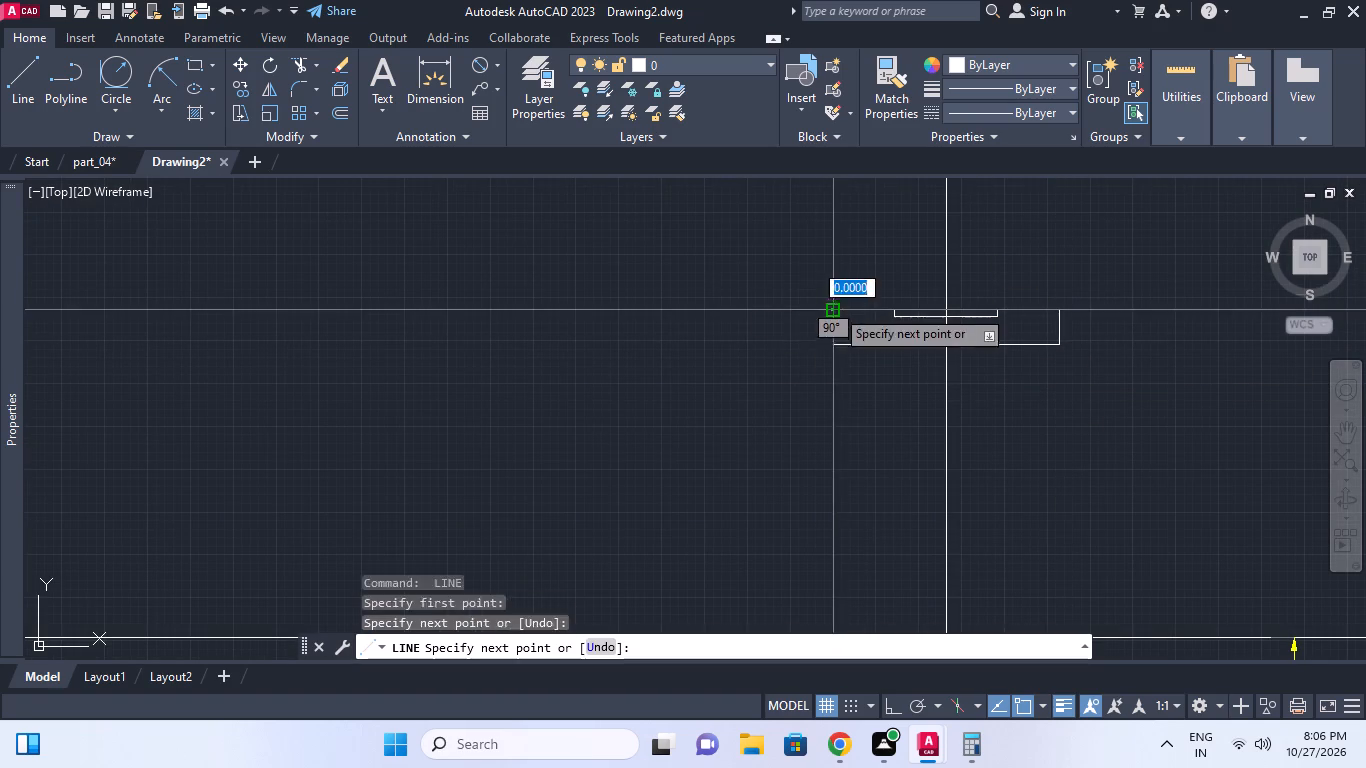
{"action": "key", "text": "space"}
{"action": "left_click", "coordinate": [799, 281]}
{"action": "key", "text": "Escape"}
Join the flange's four outer edges into one closed rectangular polyline.
{"action": "left_click", "coordinate": [754, 273]}
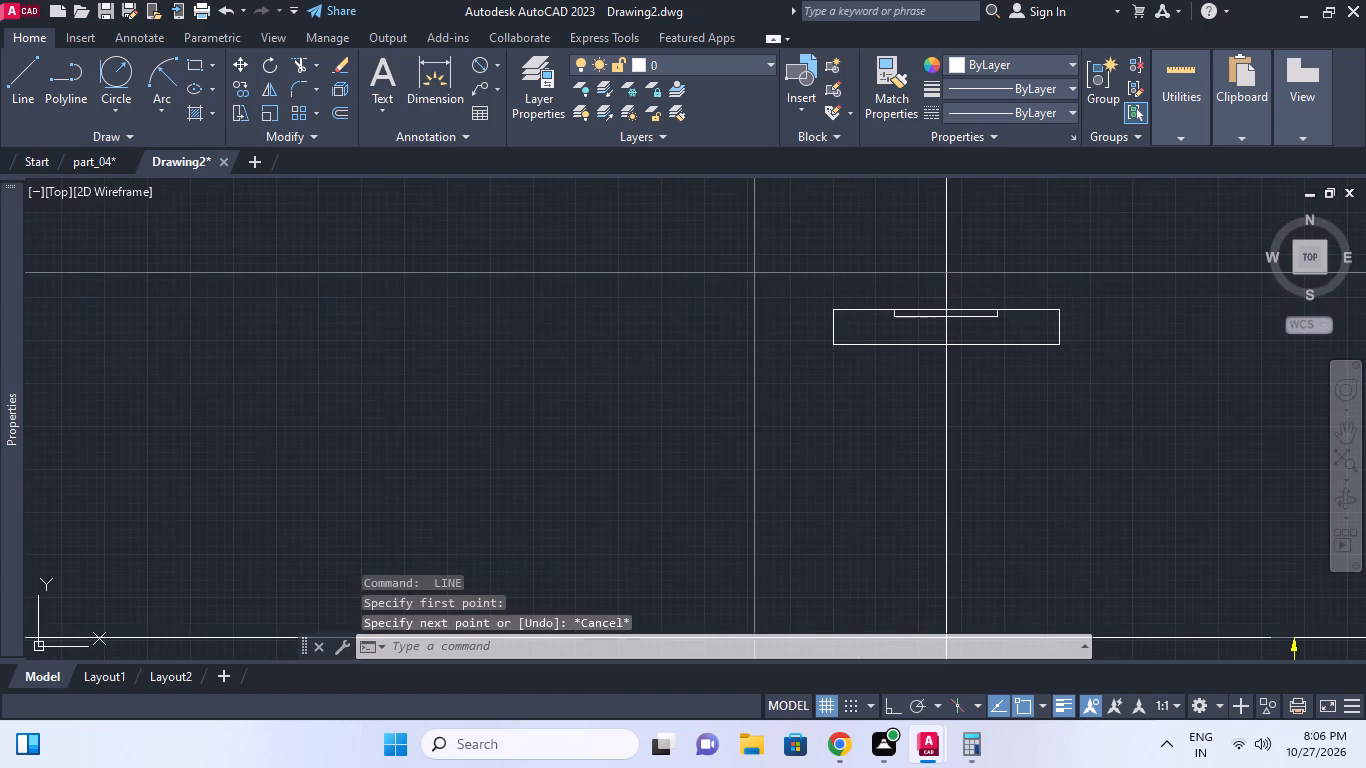
{"action": "left_click", "coordinate": [1122, 377]}
{"action": "type", "text": "j"}
{"action": "key", "text": "space"}
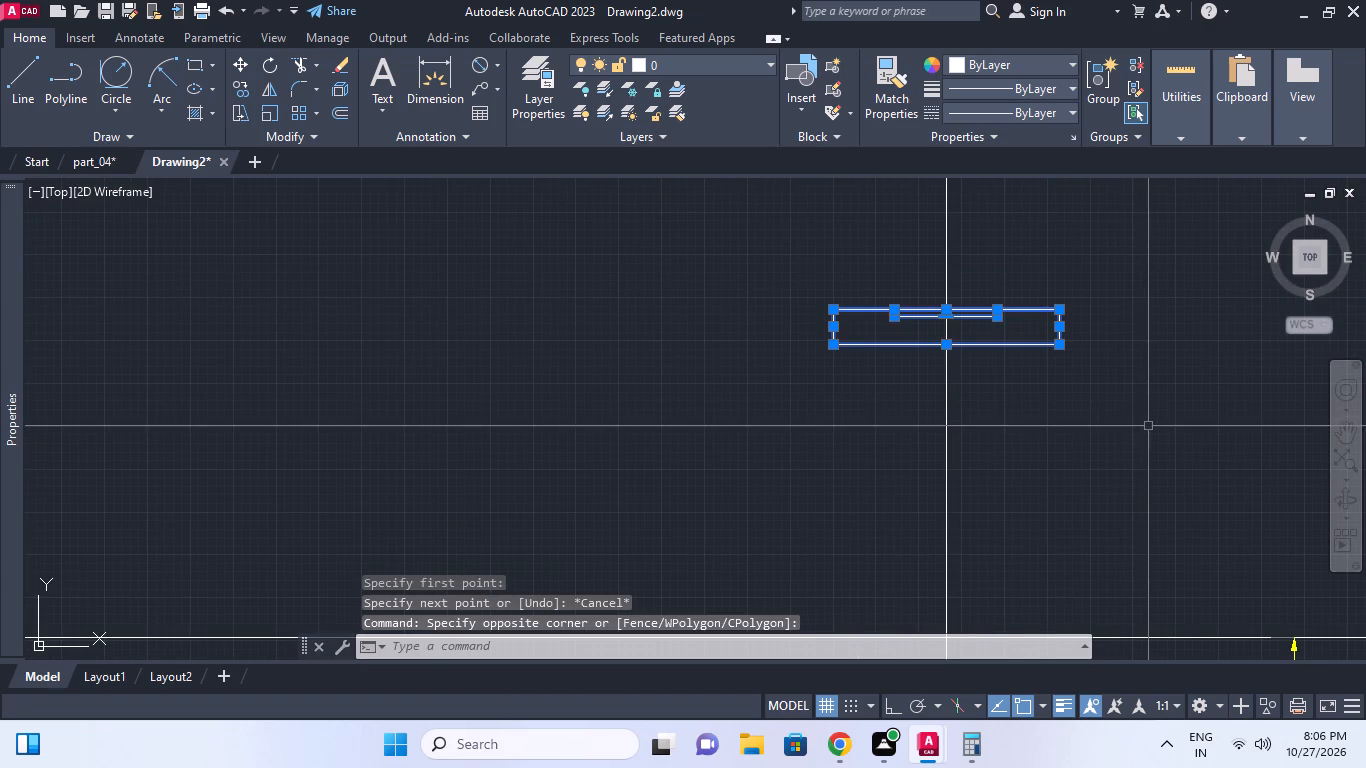
{"action": "key", "text": "Escape"}
{"action": "middle_click", "coordinate": [996, 360]}
{"action": "key", "text": "Escape"}
{"action": "middle_click", "coordinate": [960, 349]}
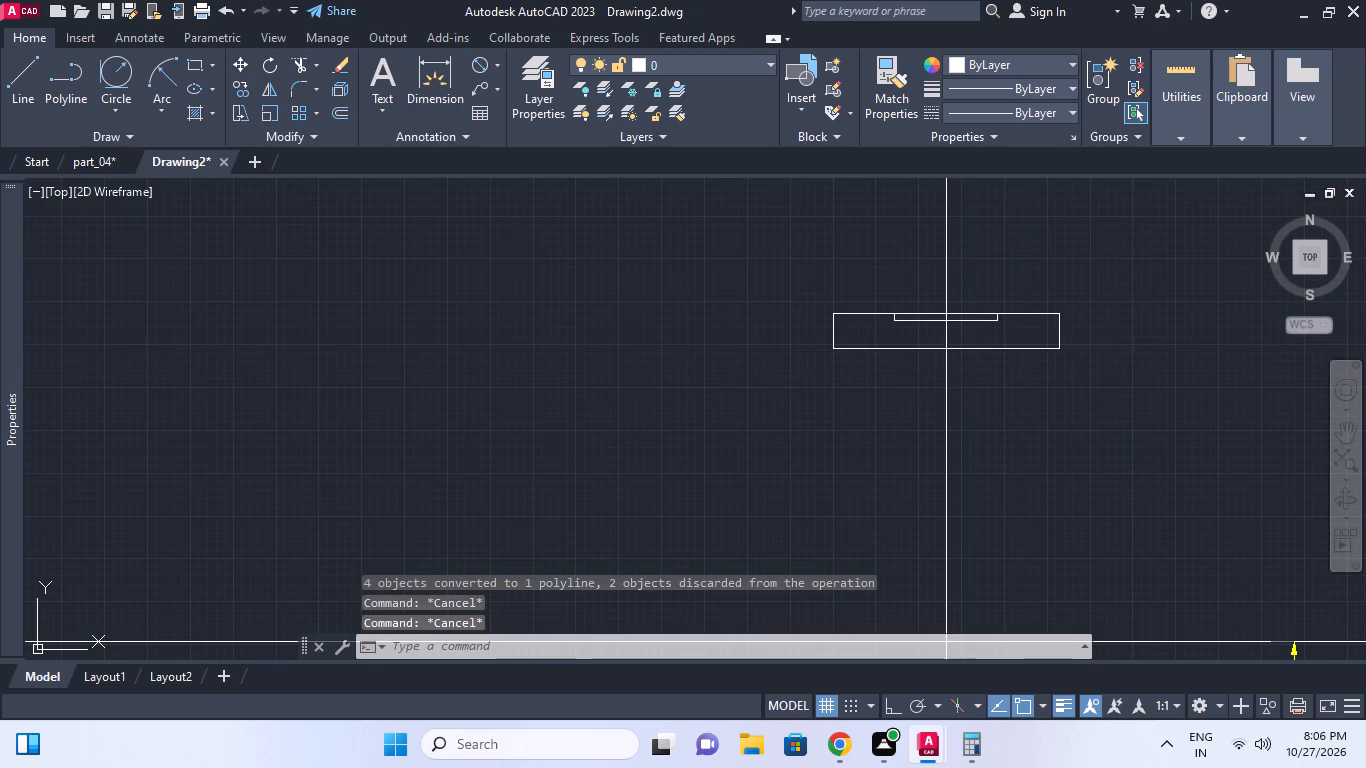
Check the width of the shallow recess with a trial linear dimension, without placing it.
{"action": "type", "text": "dli"}
{"action": "key", "text": "space"}
{"action": "scroll", "coordinate": [891, 308], "scroll_direction": "up", "scroll_amount": 2}
{"action": "left_click", "coordinate": [897, 321]}
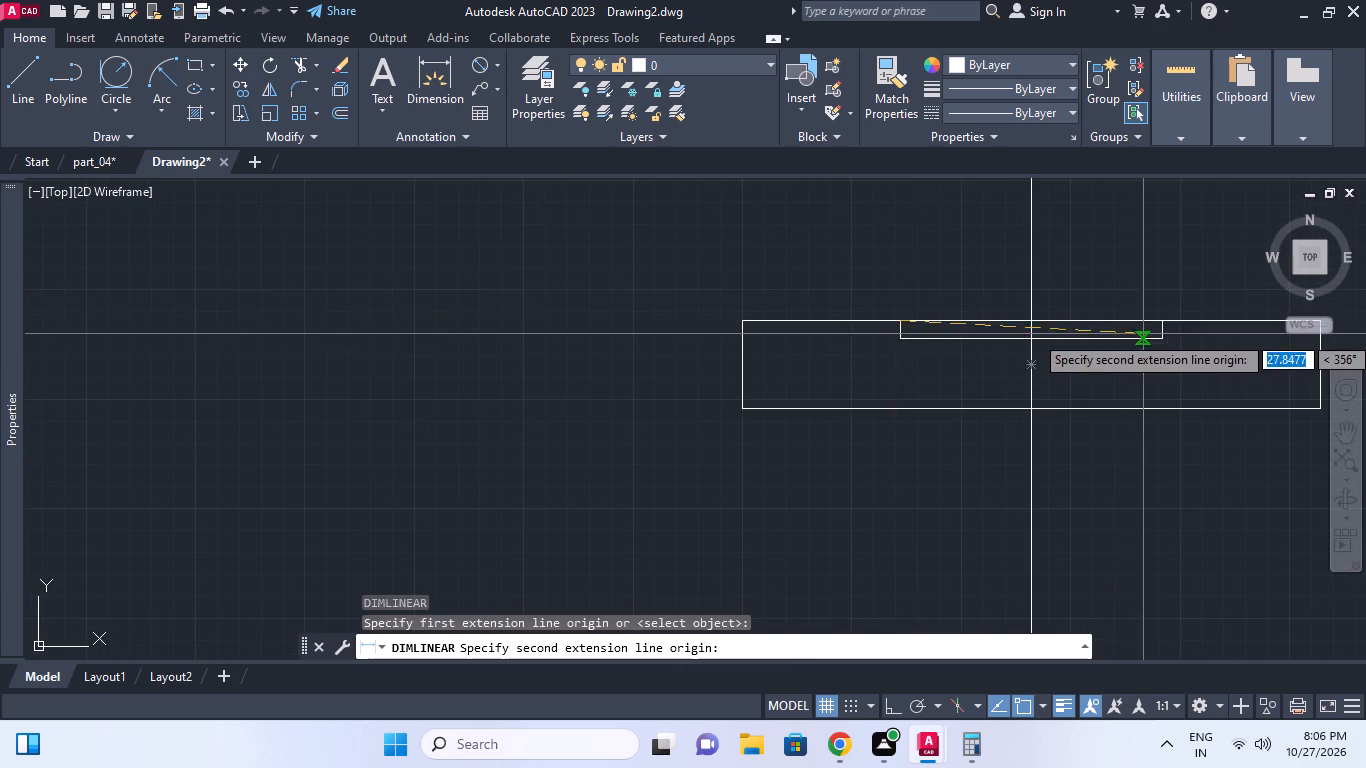
{"action": "left_click", "coordinate": [1161, 325]}
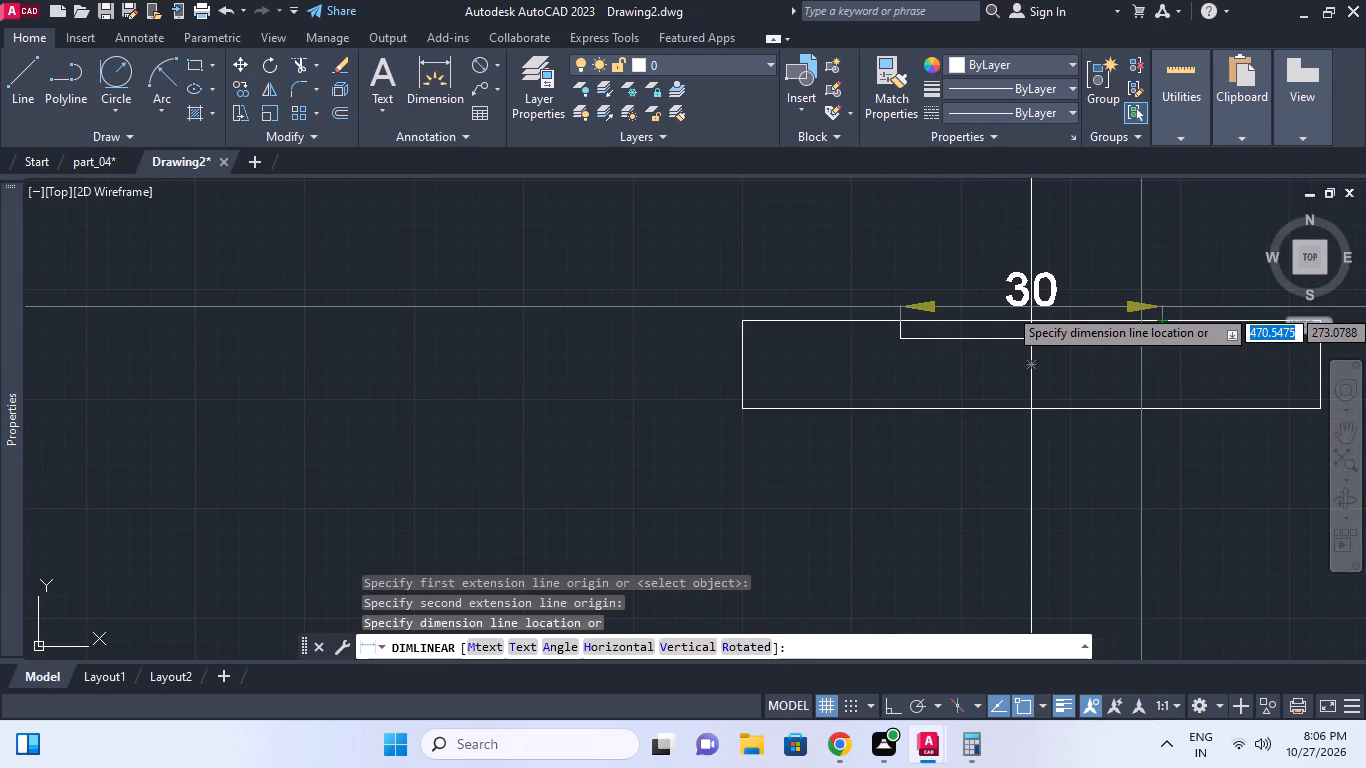
{"action": "key", "text": "Escape"}
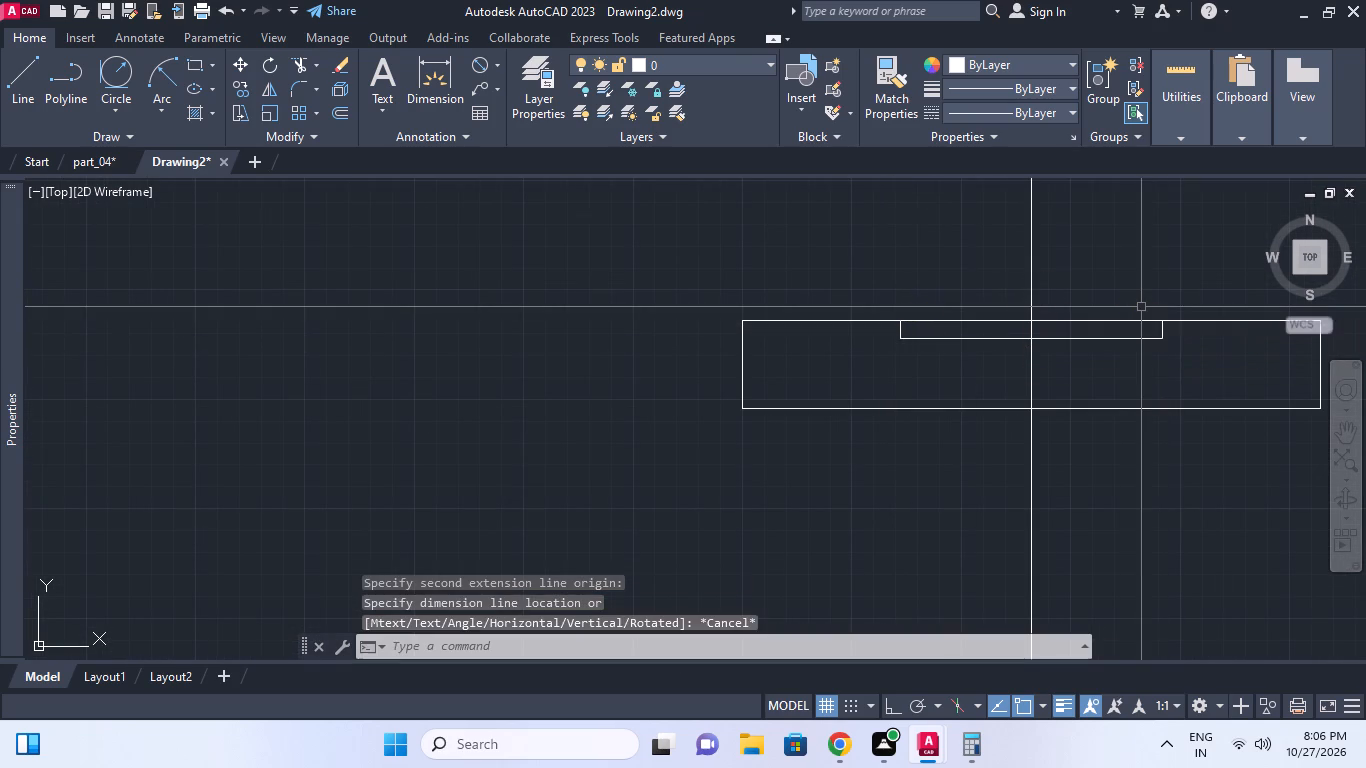
{"action": "key", "text": "Escape"}
Offset the vertical centre construction line by 36/2 to both sides of the flange's centre.
{"action": "type", "text": "o 36"}
{"action": "key", "text": "slash"}
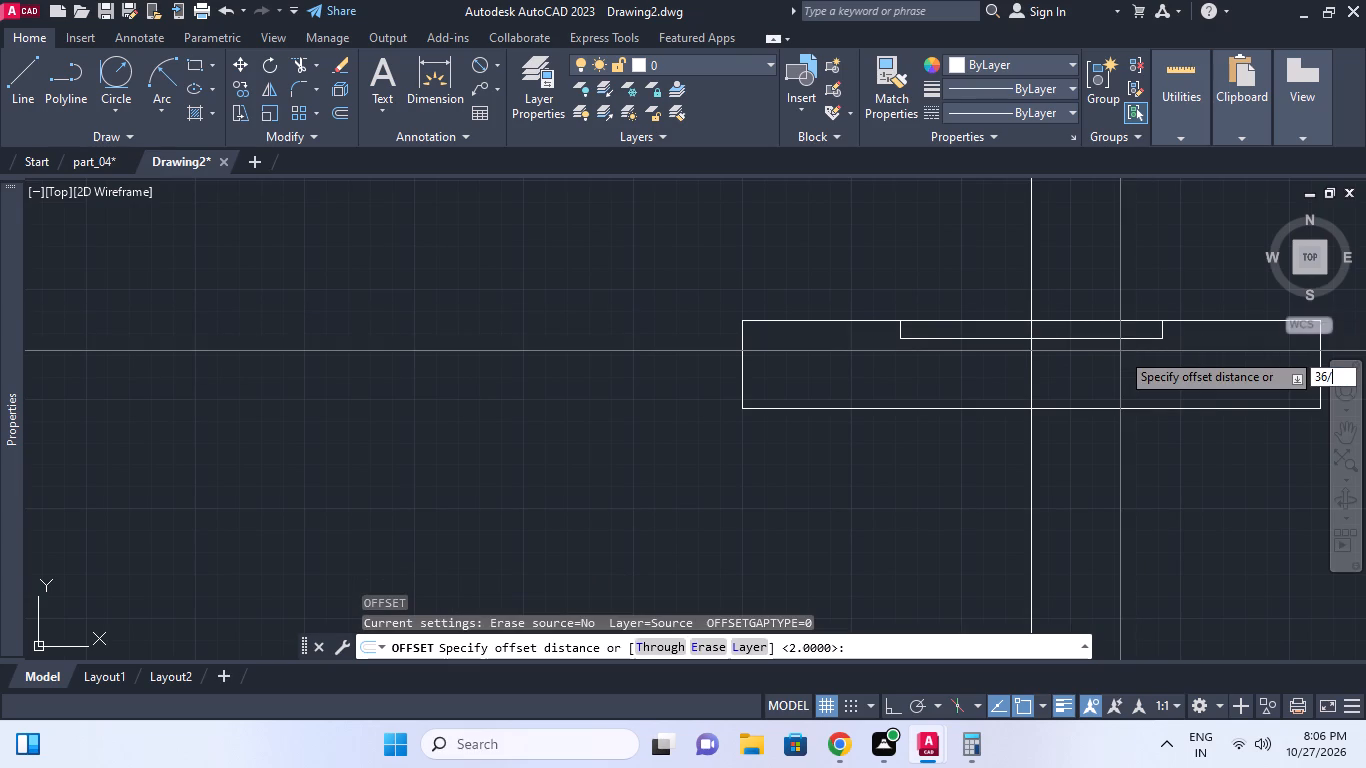
{"action": "key", "text": "2"}
{"action": "key", "text": "Return"}
{"action": "left_click", "coordinate": [1035, 366]}
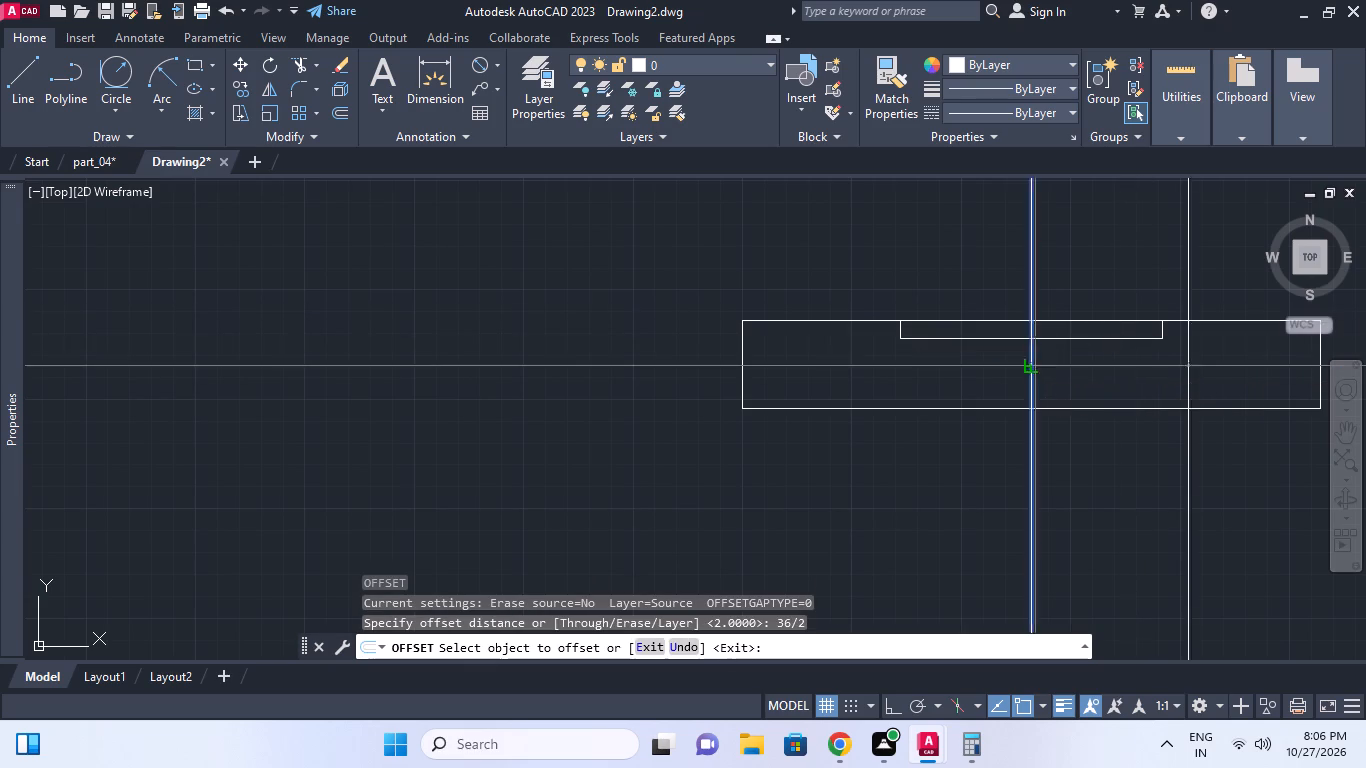
{"action": "left_click", "coordinate": [1025, 357]}
{"action": "left_click", "coordinate": [1035, 368]}
{"action": "left_click", "coordinate": [1060, 364]}
{"action": "key", "text": "Escape"}
{"action": "middle_click", "coordinate": [1012, 353]}
{"action": "left_click", "coordinate": [1009, 343]}
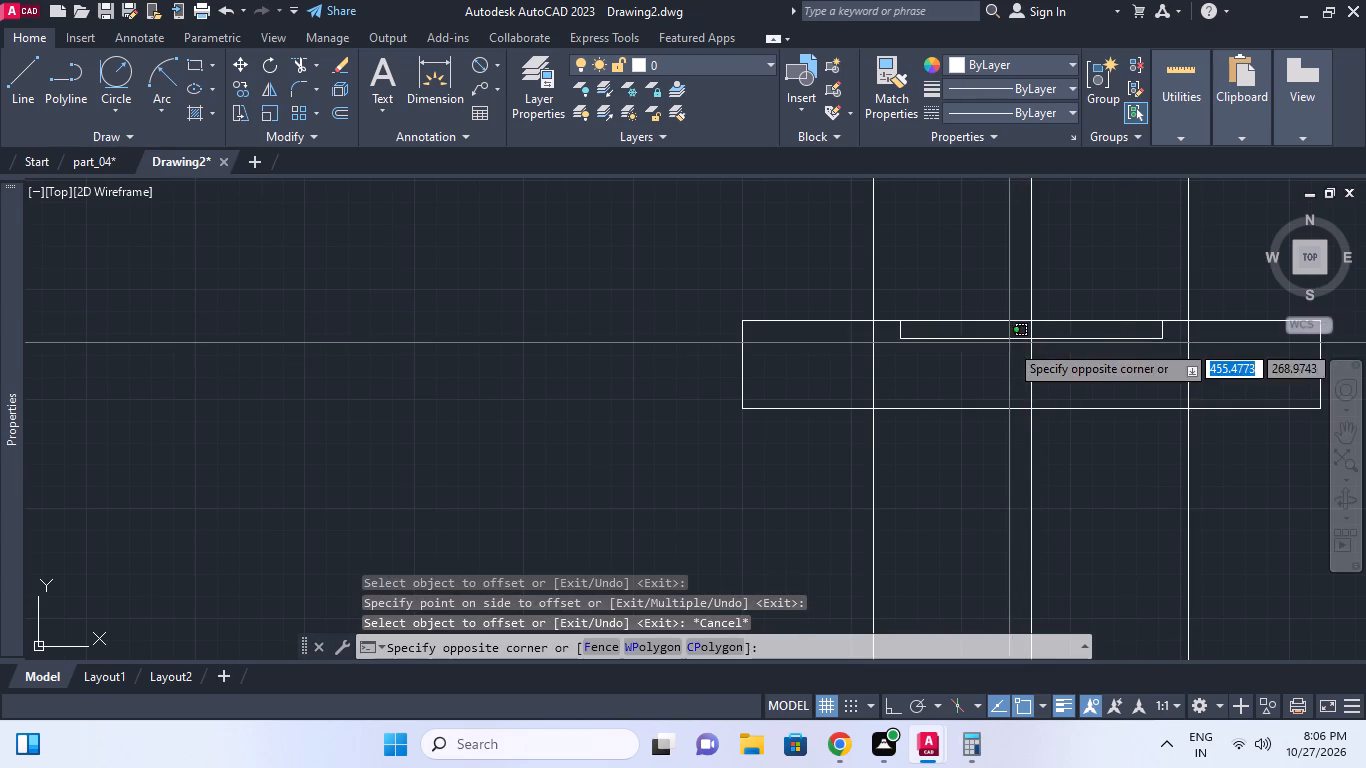
Stretch the left end of the recess outline outward to the left 36/2 offset construction line.
{"action": "double_click", "coordinate": [996, 339]}
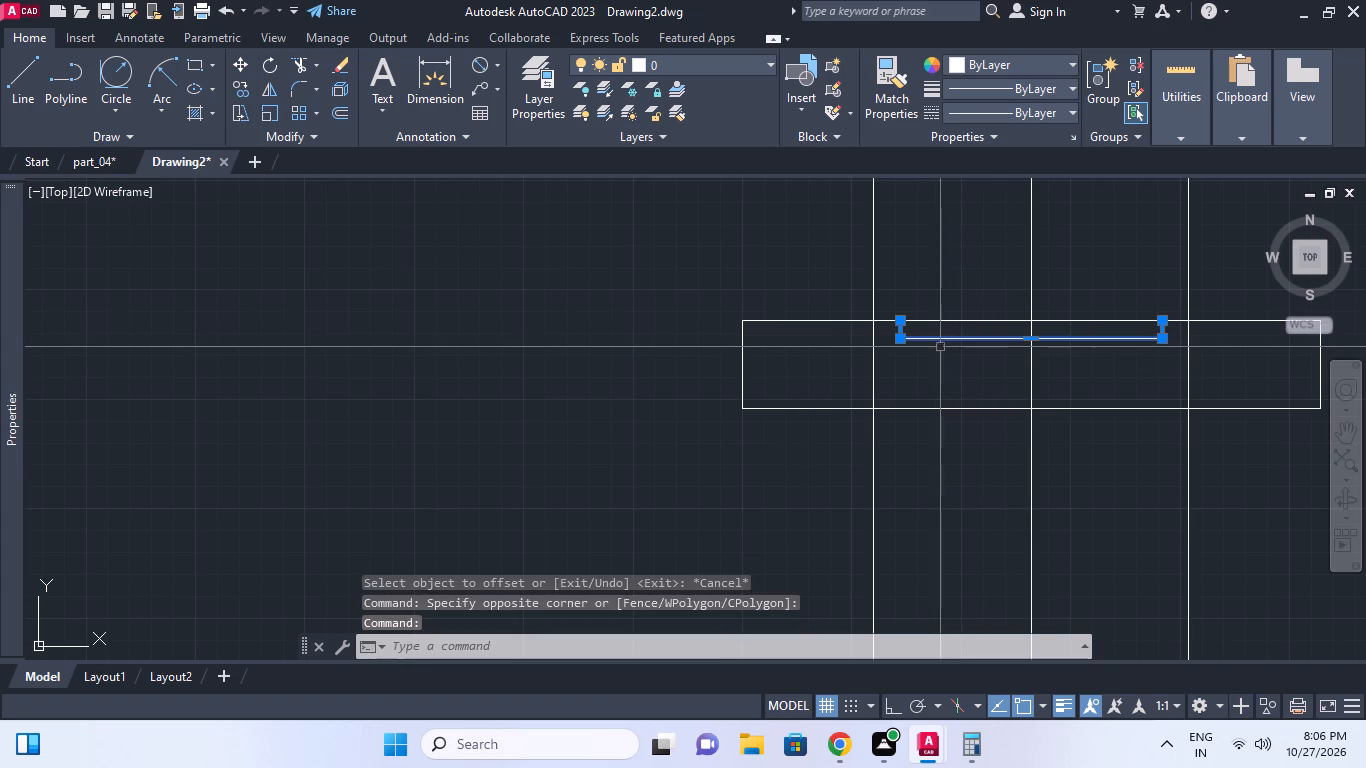
{"action": "scroll", "coordinate": [903, 319], "scroll_direction": "up", "scroll_amount": 6}
{"action": "left_click", "coordinate": [885, 272]}
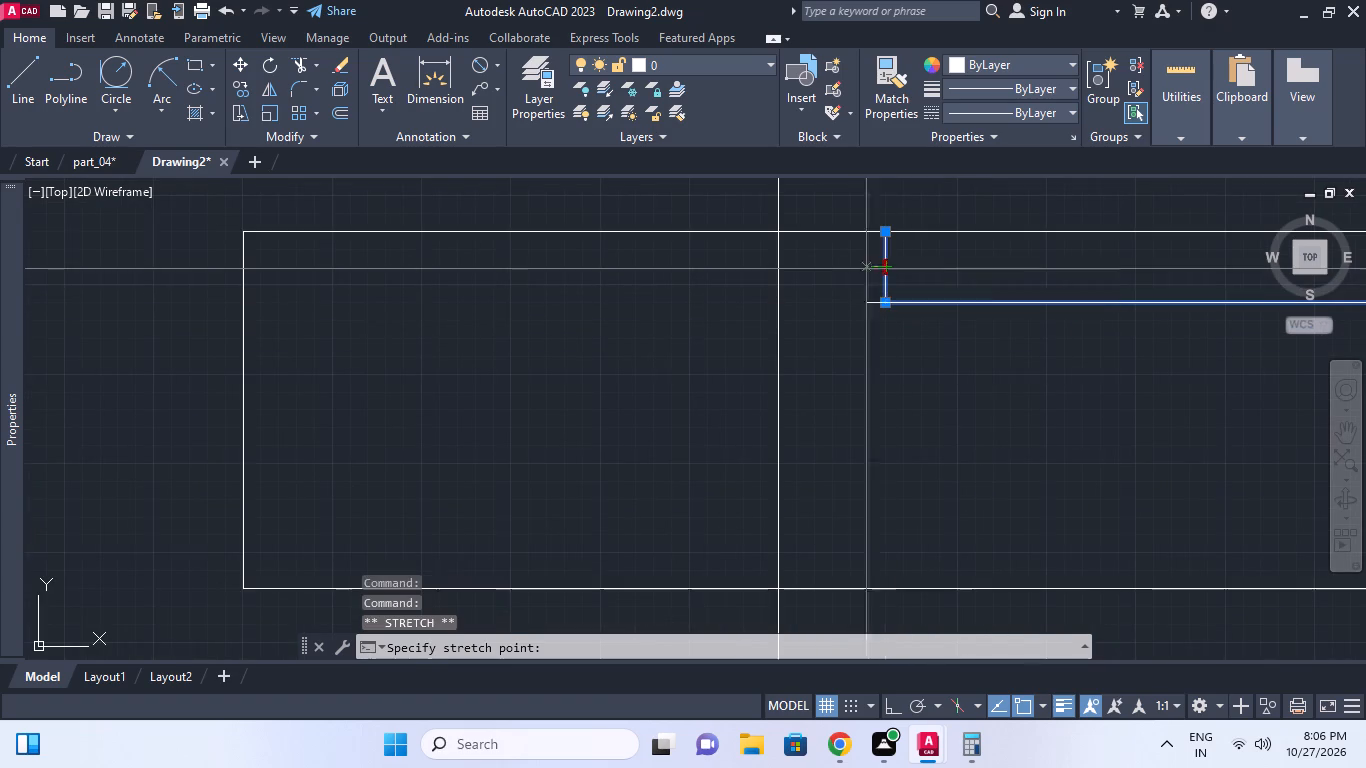
{"action": "left_click", "coordinate": [779, 266]}
{"action": "scroll", "coordinate": [973, 330], "scroll_direction": "down", "scroll_amount": 2}
{"action": "middle_click_drag", "start_coordinate": [970, 330], "coordinate": [736, 331]}
{"action": "key", "text": "Escape"}
Stretch the right end of the recess outline outward to the right offset construction line, using a perpendicular snap.
{"action": "scroll", "coordinate": [1133, 312], "scroll_direction": "up", "scroll_amount": 2}
{"action": "left_click", "coordinate": [1120, 304]}
{"action": "left_click", "coordinate": [1074, 283]}
{"action": "left_click", "coordinate": [1094, 297]}
{"action": "left_click", "coordinate": [1100, 297]}
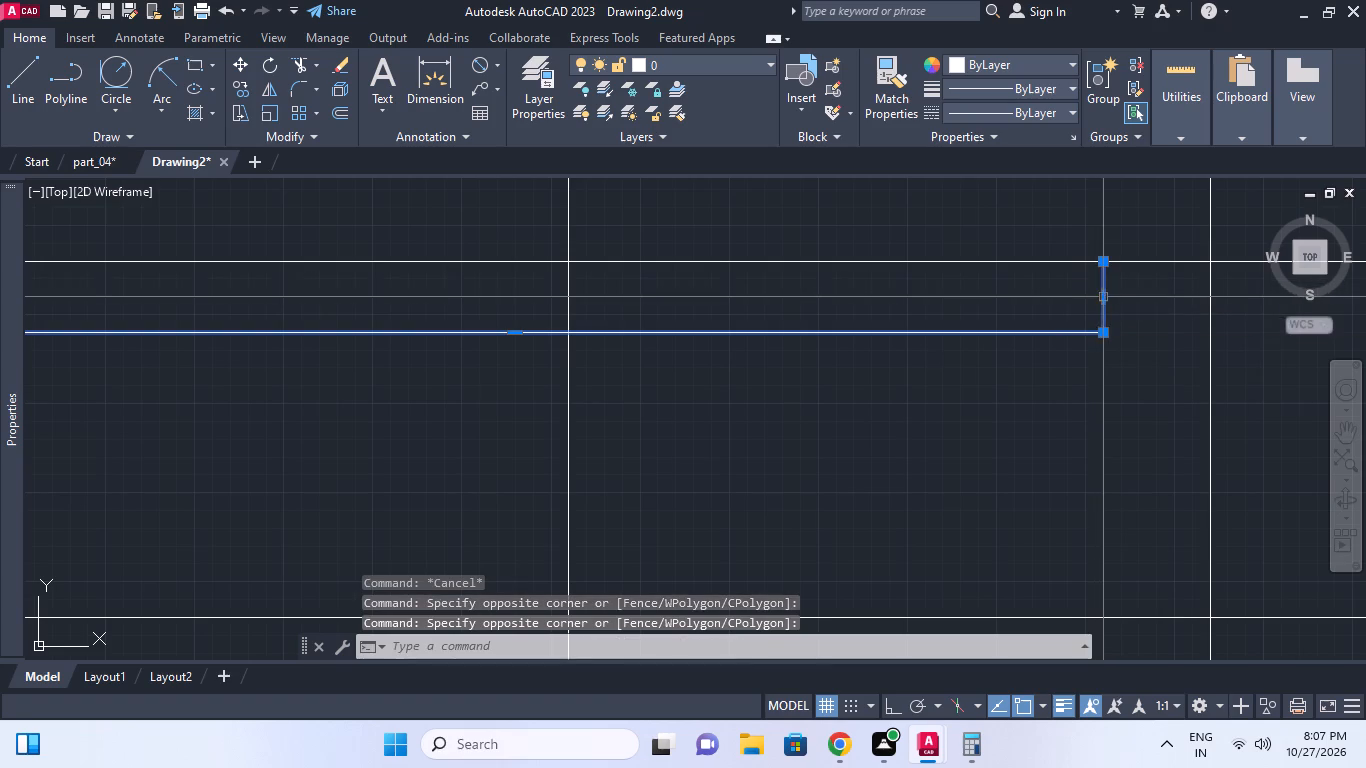
{"action": "left_click", "coordinate": [1103, 296]}
{"action": "key", "text": "p"}
{"action": "type", "text": "er"}
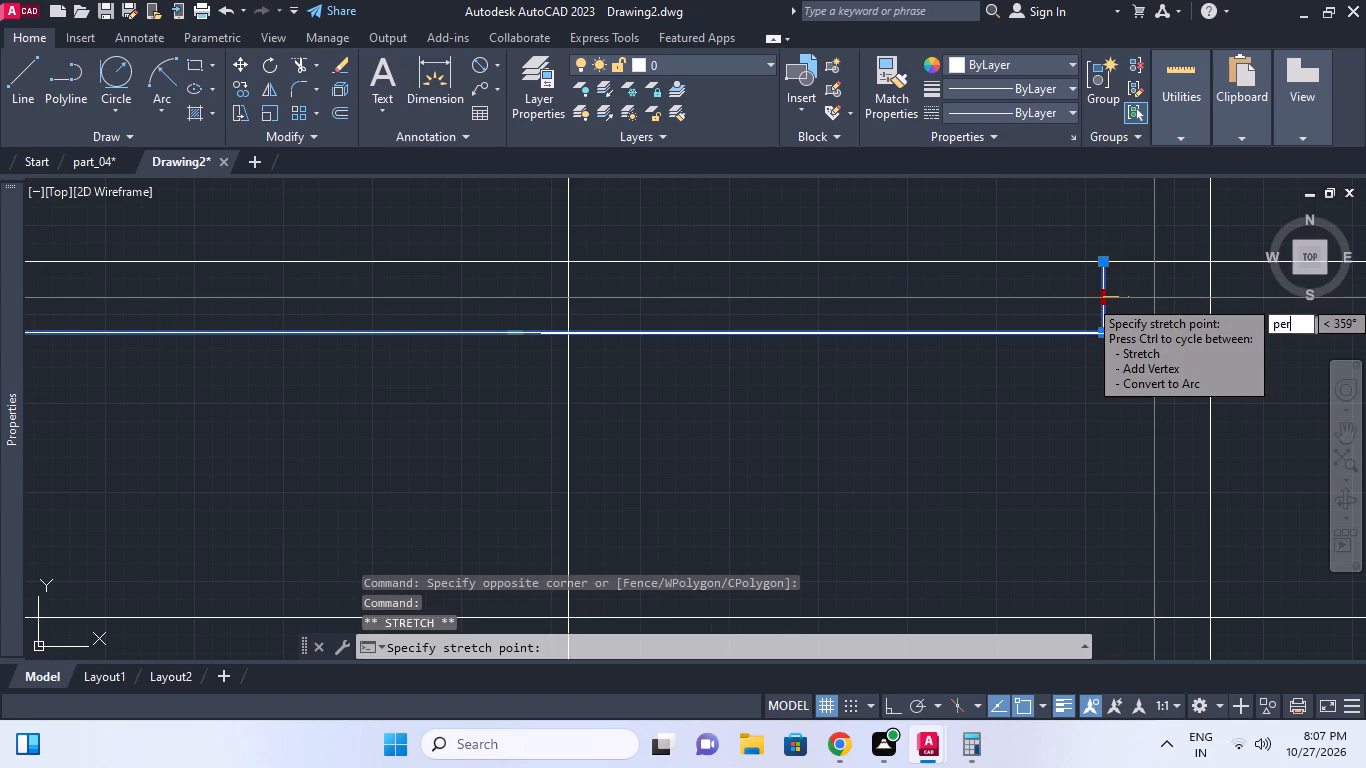
{"action": "key", "text": "space"}
{"action": "left_click", "coordinate": [1210, 343]}
{"action": "middle_click_drag", "start_coordinate": [1234, 312], "coordinate": [1080, 355]}
{"action": "scroll", "coordinate": [1234, 312], "scroll_direction": "down", "scroll_amount": 1}
{"action": "scroll", "coordinate": [984, 372], "scroll_direction": "down", "scroll_amount": 2}
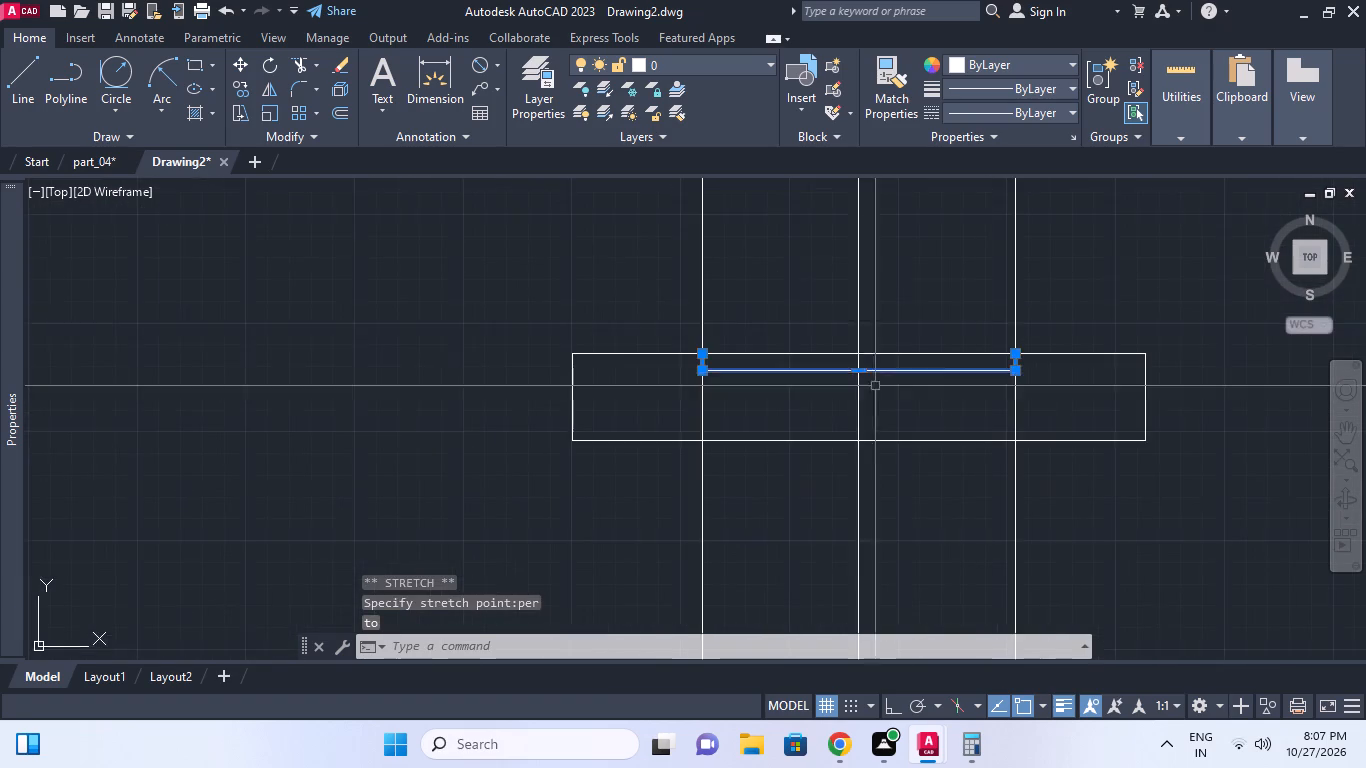
{"action": "key", "text": "Escape"}
Erase the two 36/2 offset construction lines on both sides of the vertical centre line.
{"action": "middle_click_drag", "start_coordinate": [861, 386], "coordinate": [914, 356]}
{"action": "key", "text": "Escape"}
{"action": "middle_click", "coordinate": [885, 362]}
{"action": "key", "text": "e"}
{"action": "key", "text": "space"}
{"action": "left_click", "coordinate": [848, 480]}
{"action": "left_click", "coordinate": [693, 455]}
{"action": "key", "text": "space"}
{"action": "left_click", "coordinate": [1178, 472]}
{"action": "left_click", "coordinate": [1066, 447]}
{"action": "key", "text": "space"}
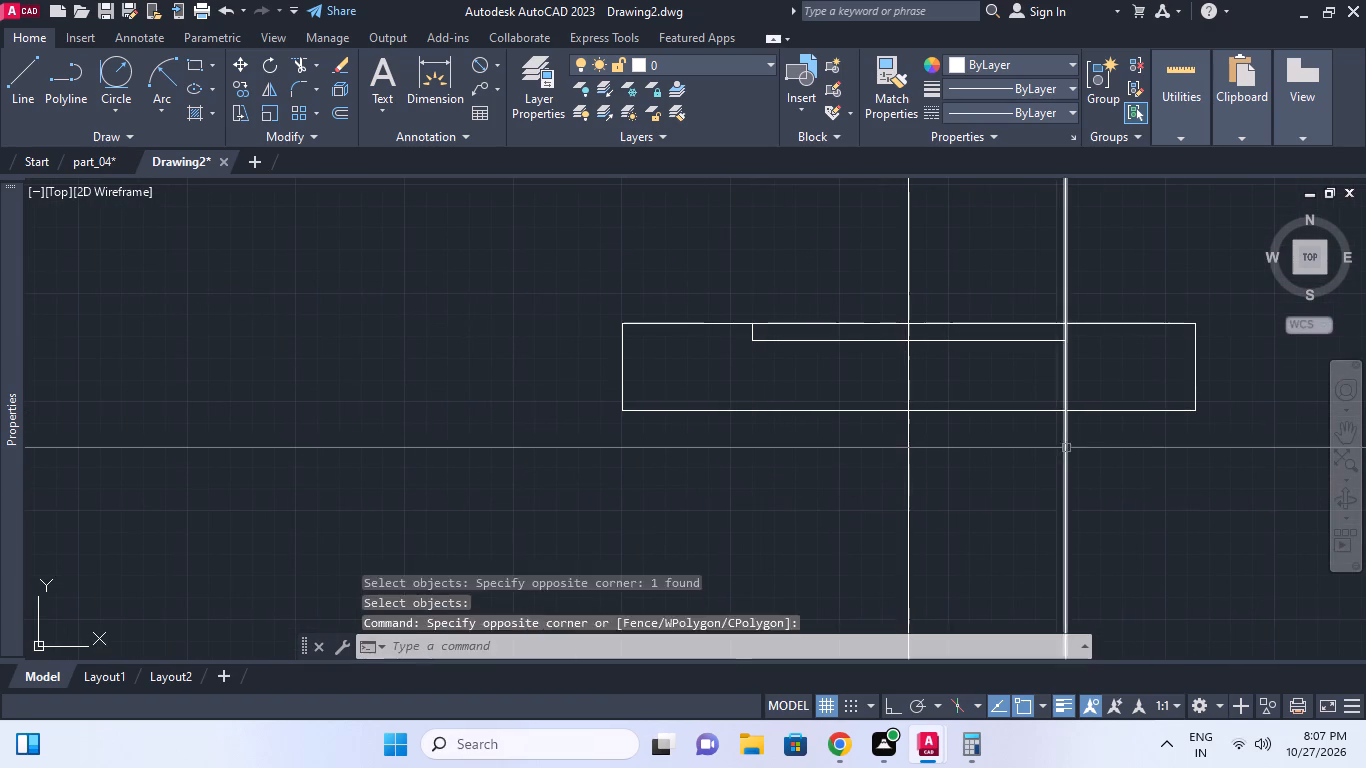
{"action": "middle_click", "coordinate": [1083, 471]}
{"action": "left_click", "coordinate": [1081, 471]}
{"action": "left_click", "coordinate": [1054, 451]}
{"action": "key", "text": "space"}
{"action": "middle_click", "coordinate": [1114, 456]}
{"action": "key", "text": "Escape"}
Offset the vertical centre construction line by 15 to both sides.
{"action": "type", "text": "o"}
{"action": "key", "text": "space"}
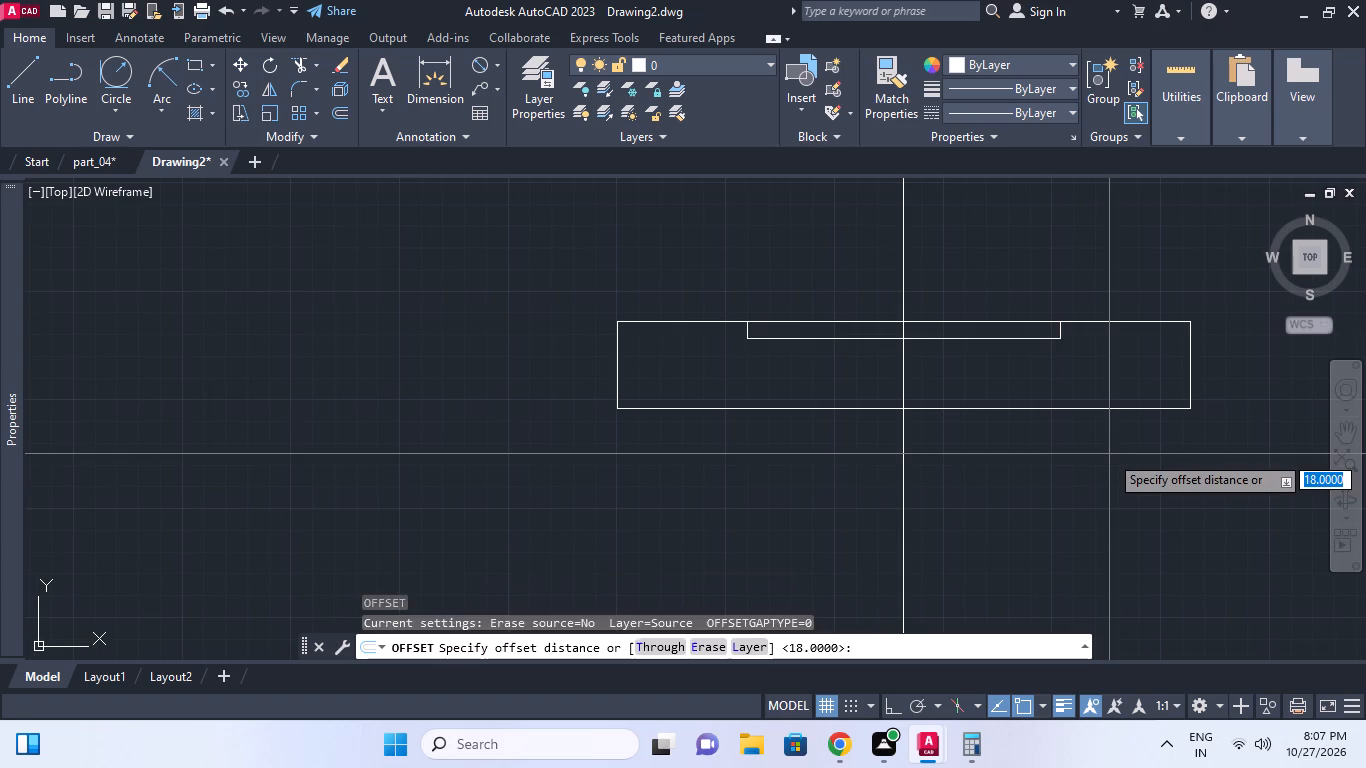
{"action": "type", "text": "15"}
{"action": "key", "text": "Return"}
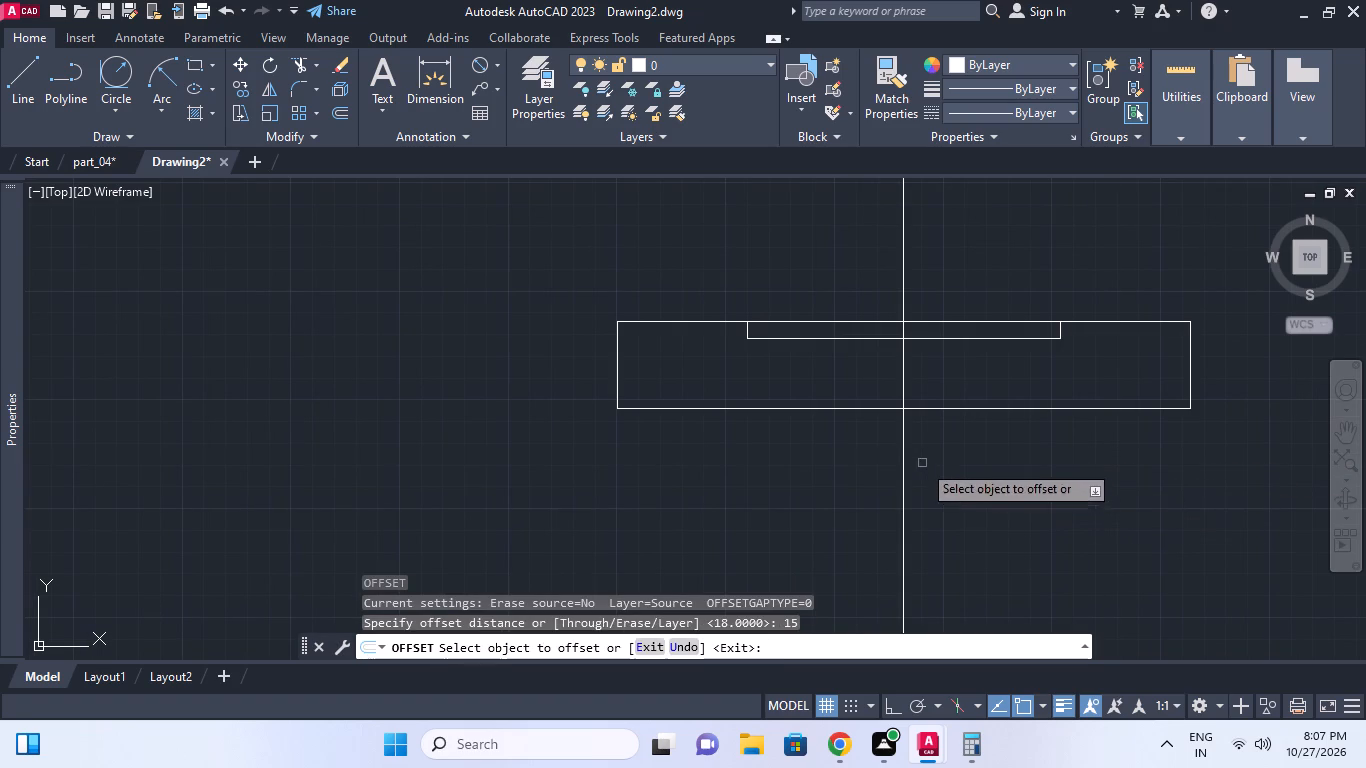
{"action": "left_click", "coordinate": [911, 443]}
{"action": "double_click", "coordinate": [903, 448]}
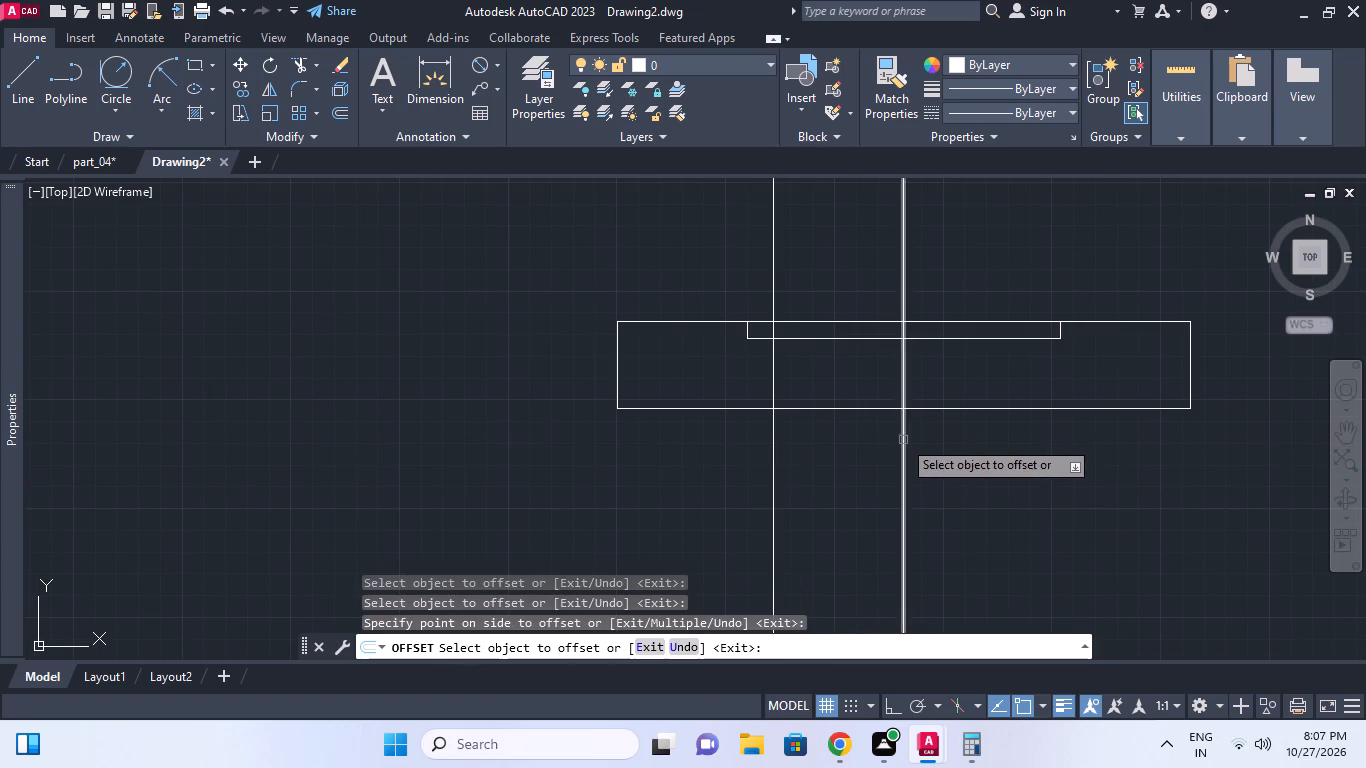
{"action": "left_click", "coordinate": [902, 439]}
{"action": "left_click", "coordinate": [930, 448]}
{"action": "middle_click_drag", "start_coordinate": [1044, 465], "coordinate": [1053, 392]}
{"action": "middle_click_drag", "start_coordinate": [1033, 503], "coordinate": [1068, 447]}
{"action": "scroll", "coordinate": [1035, 469], "scroll_direction": "down", "scroll_amount": 1}
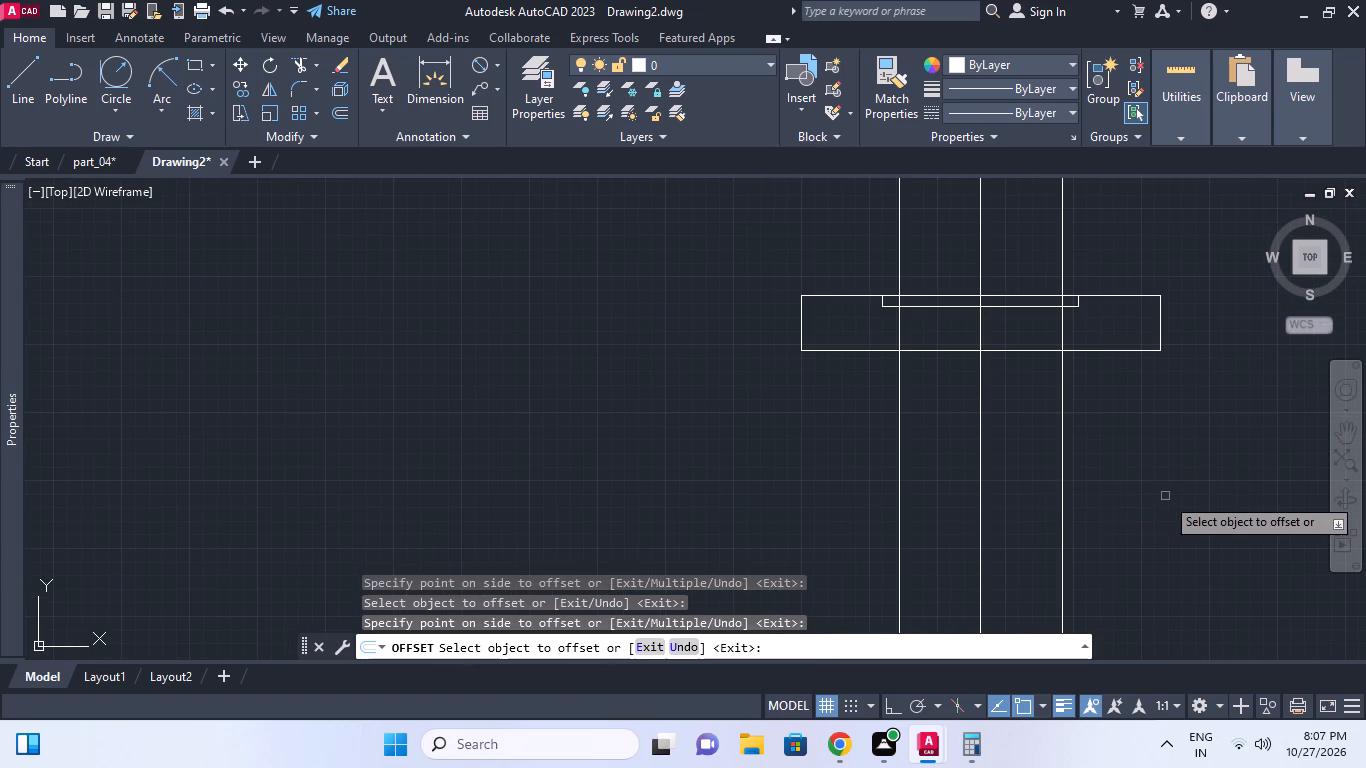
{"action": "middle_click_drag", "start_coordinate": [1163, 492], "coordinate": [1208, 418]}
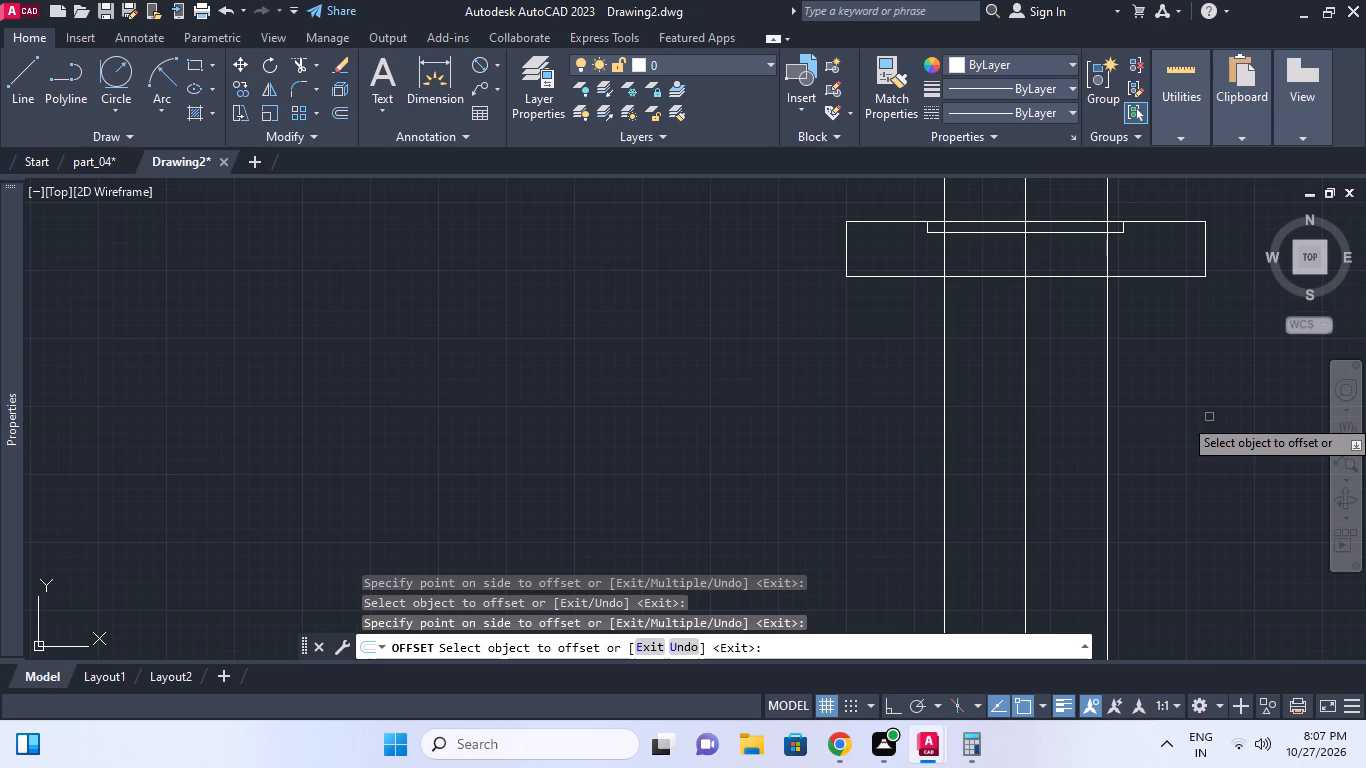
{"action": "middle_click", "coordinate": [1209, 413]}
{"action": "middle_click", "coordinate": [1165, 404]}
{"action": "scroll", "coordinate": [1165, 404], "scroll_direction": "down", "scroll_amount": 1}
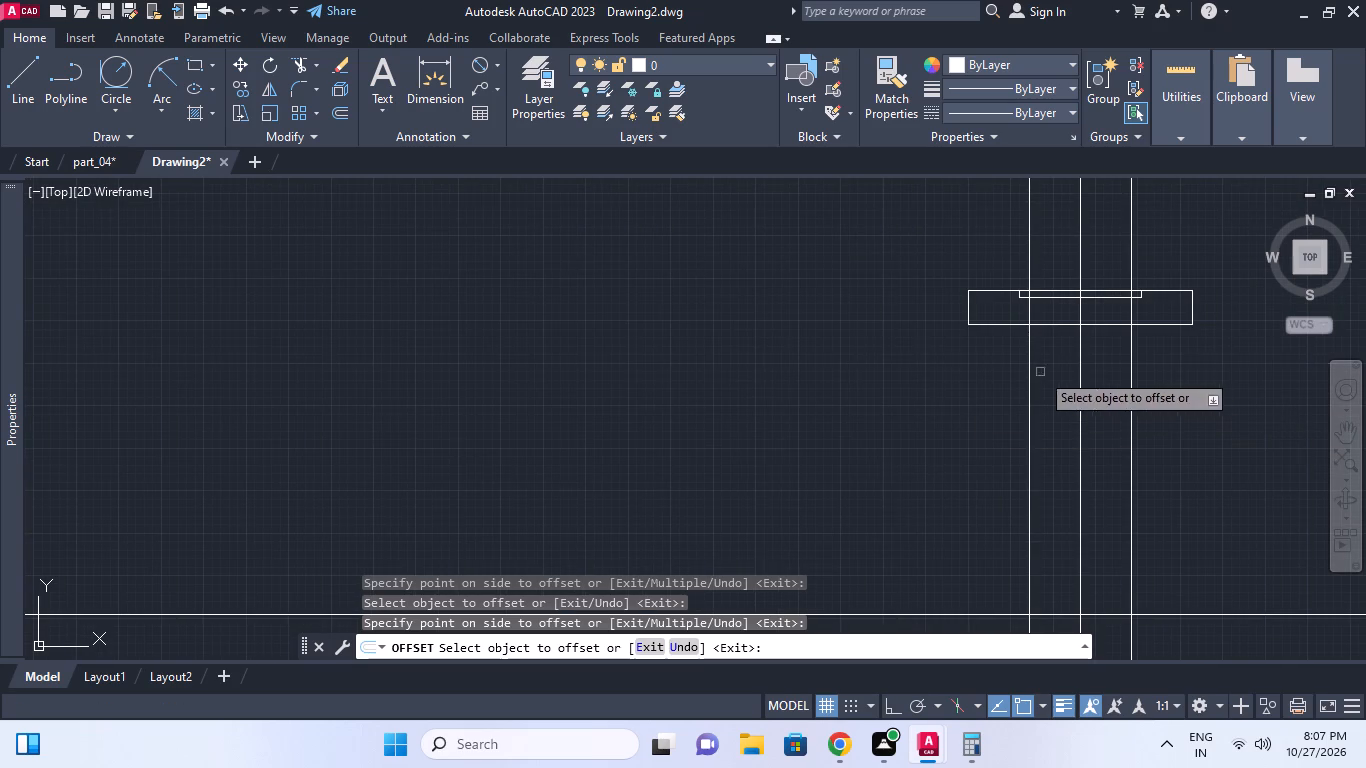
{"action": "key", "text": "Escape"}
{"action": "middle_click", "coordinate": [1031, 363]}
{"action": "key", "text": "Escape"}
{"action": "middle_click", "coordinate": [1033, 342]}
{"action": "middle_click_drag", "start_coordinate": [1144, 348], "coordinate": [1110, 388]}
{"action": "key", "text": "Escape"}
Trim the two 15-unit offset lines below the flange, using its outline as cutting edge and keeping the centre line.
{"action": "middle_click_drag", "start_coordinate": [1053, 358], "coordinate": [1055, 376]}
{"action": "key", "text": "t"}
{"action": "key", "text": "r"}
{"action": "key", "text": "space"}
{"action": "left_click", "coordinate": [1022, 379]}
{"action": "left_click", "coordinate": [1011, 400]}
{"action": "key", "text": "space"}
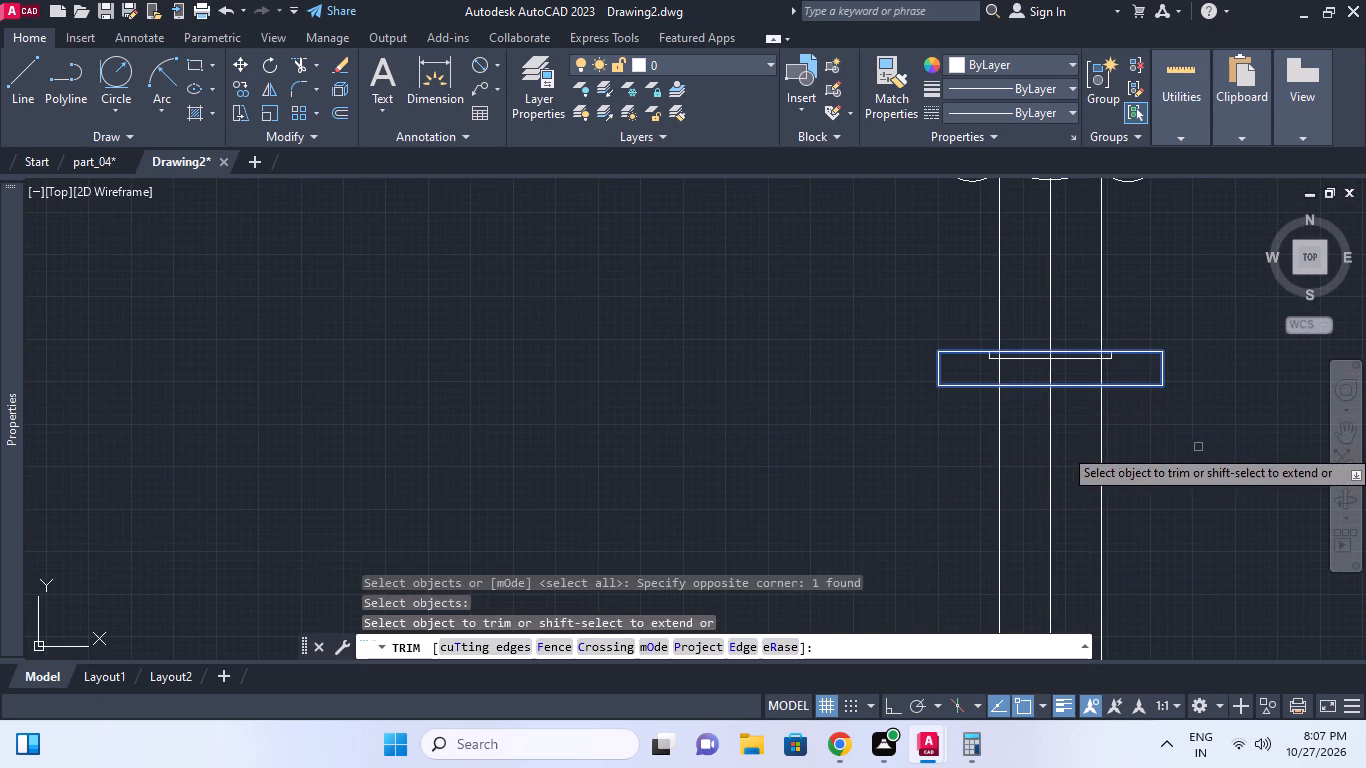
{"action": "left_click", "coordinate": [965, 449]}
{"action": "left_click", "coordinate": [1236, 455]}
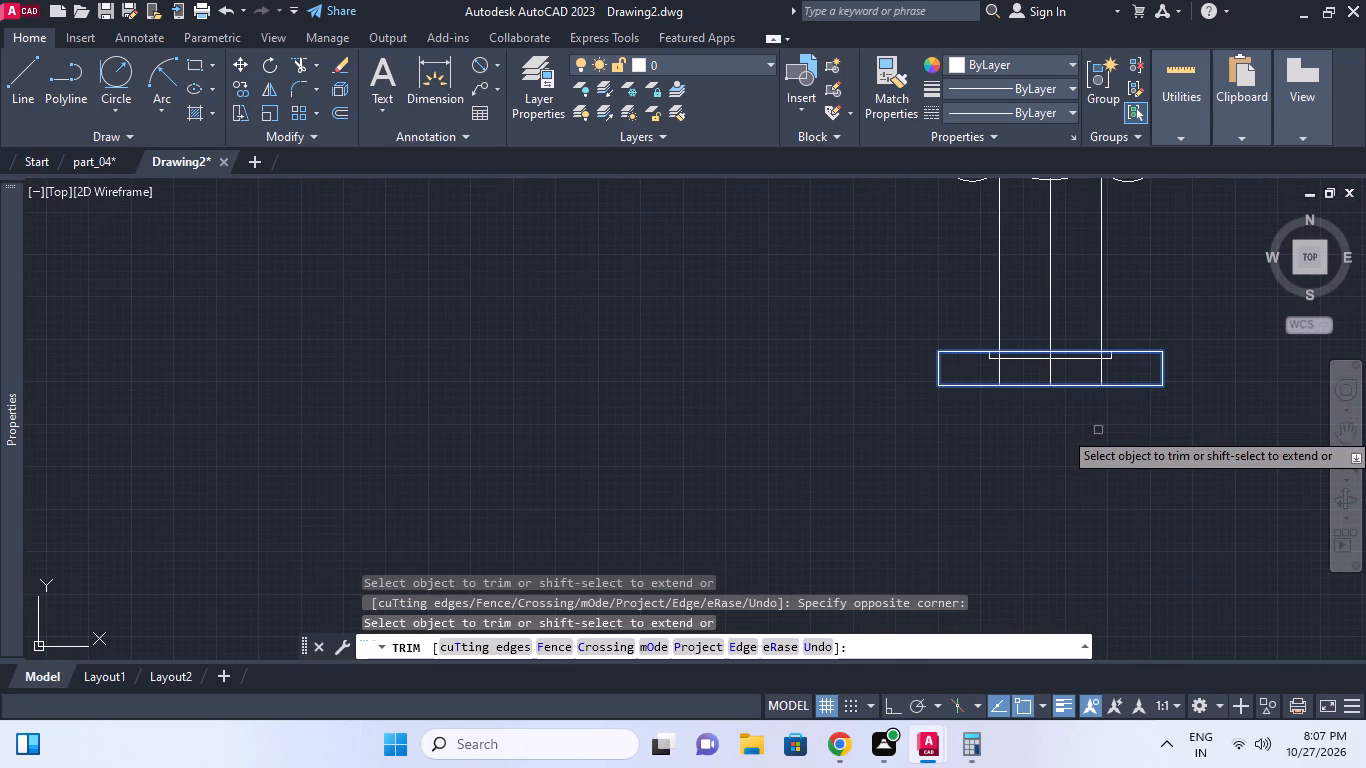
{"action": "left_click", "coordinate": [1049, 407], "text": "shift"}
{"action": "left_click", "coordinate": [1055, 410], "text": "shift"}
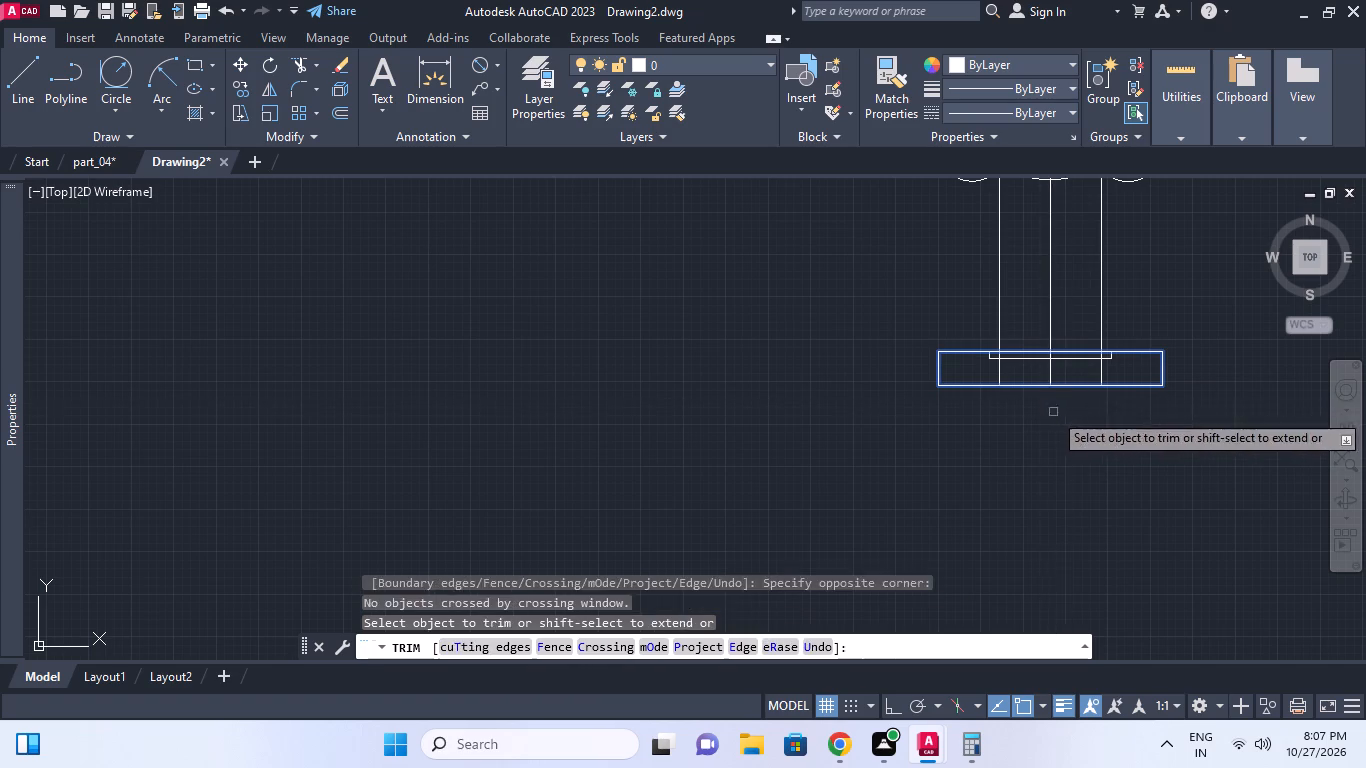
{"action": "left_click_drag", "start_coordinate": [1074, 394], "coordinate": [1064, 399], "text": "shift"}
{"action": "left_click", "coordinate": [1042, 418], "text": "shift"}
{"action": "key", "text": "ctrl+z"}
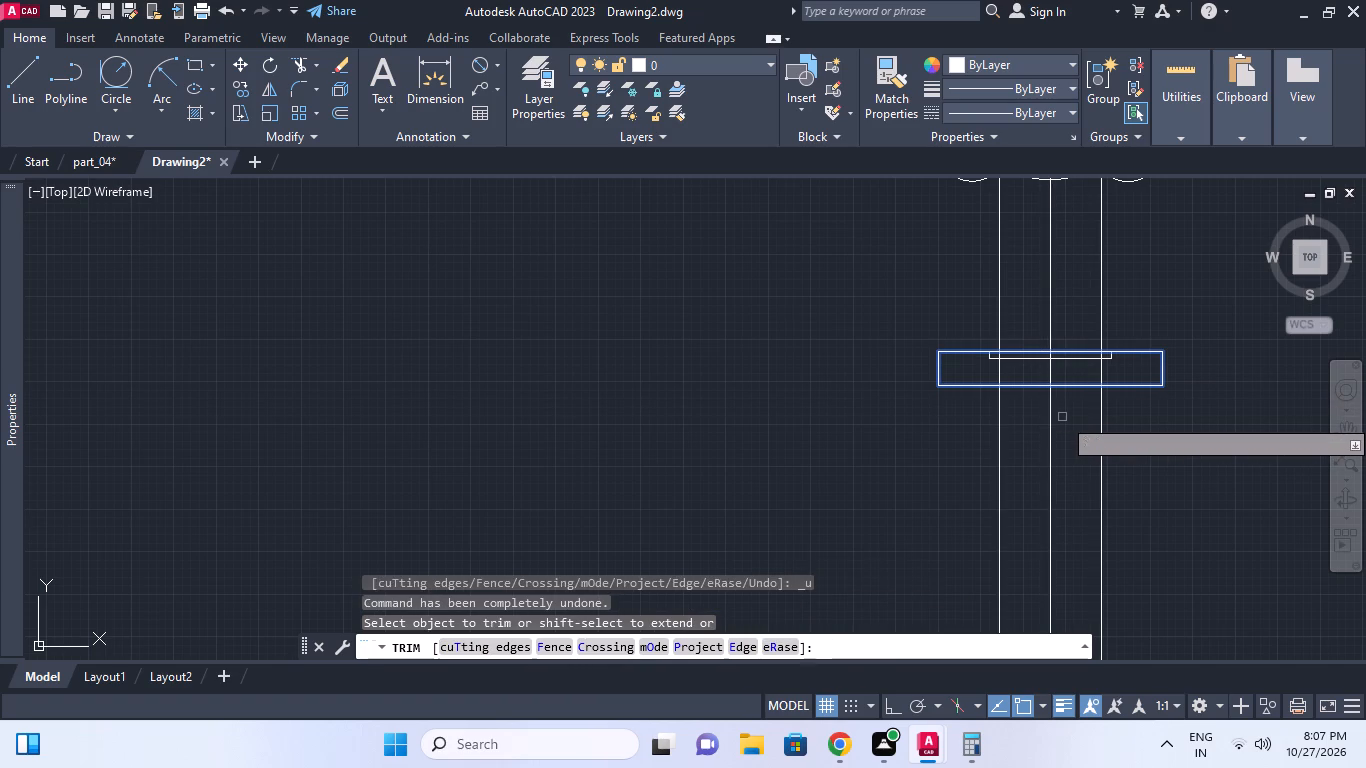
{"action": "left_click", "coordinate": [1136, 419]}
{"action": "left_click", "coordinate": [1095, 417]}
{"action": "left_click", "coordinate": [1031, 423]}
{"action": "left_click", "coordinate": [979, 411]}
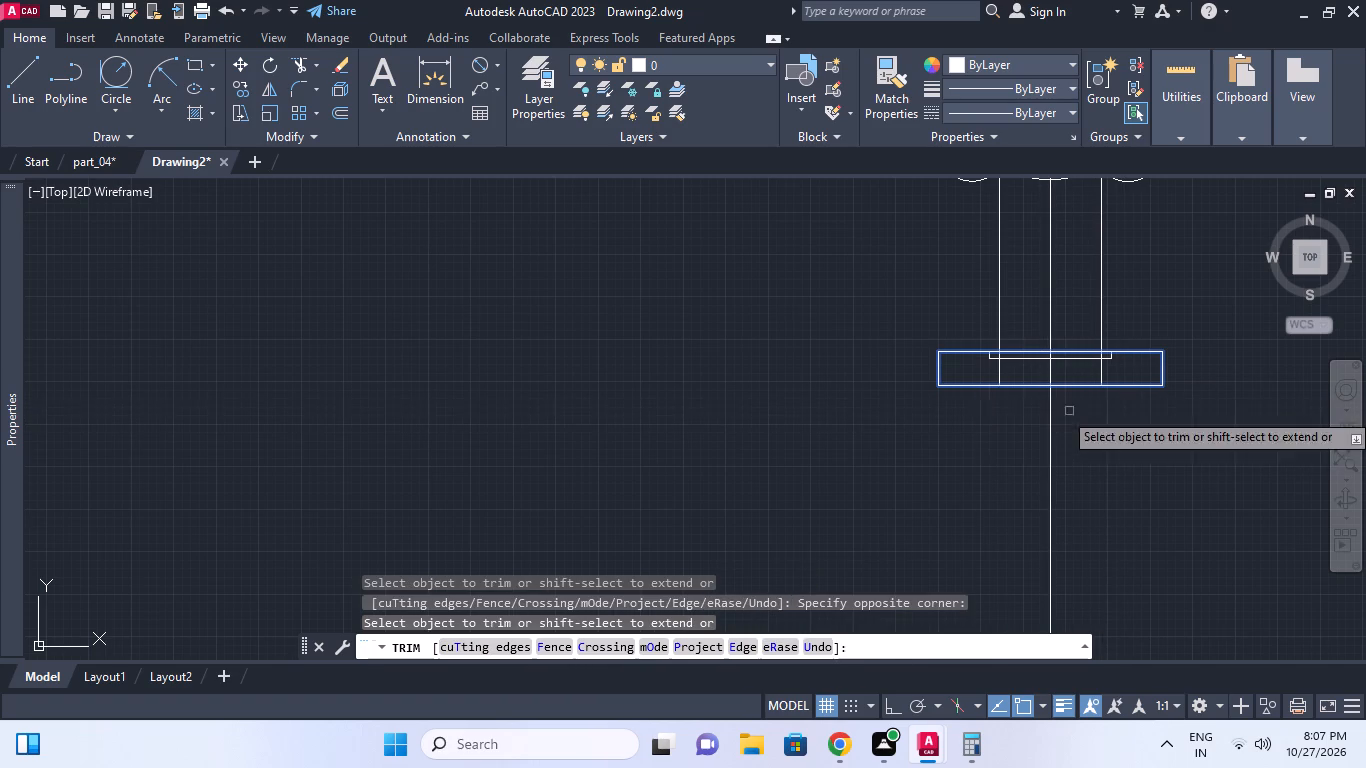
{"action": "key", "text": "space"}
{"action": "scroll", "coordinate": [1029, 365], "scroll_direction": "up", "scroll_amount": 1}
{"action": "key", "text": "Escape"}
Trim the left 15-unit offset line above the flange's top edge, using the flange outline as cutting edge.
{"action": "middle_click", "coordinate": [1020, 357]}
{"action": "key", "text": "t"}
{"action": "key", "text": "r"}
{"action": "key", "text": "space"}
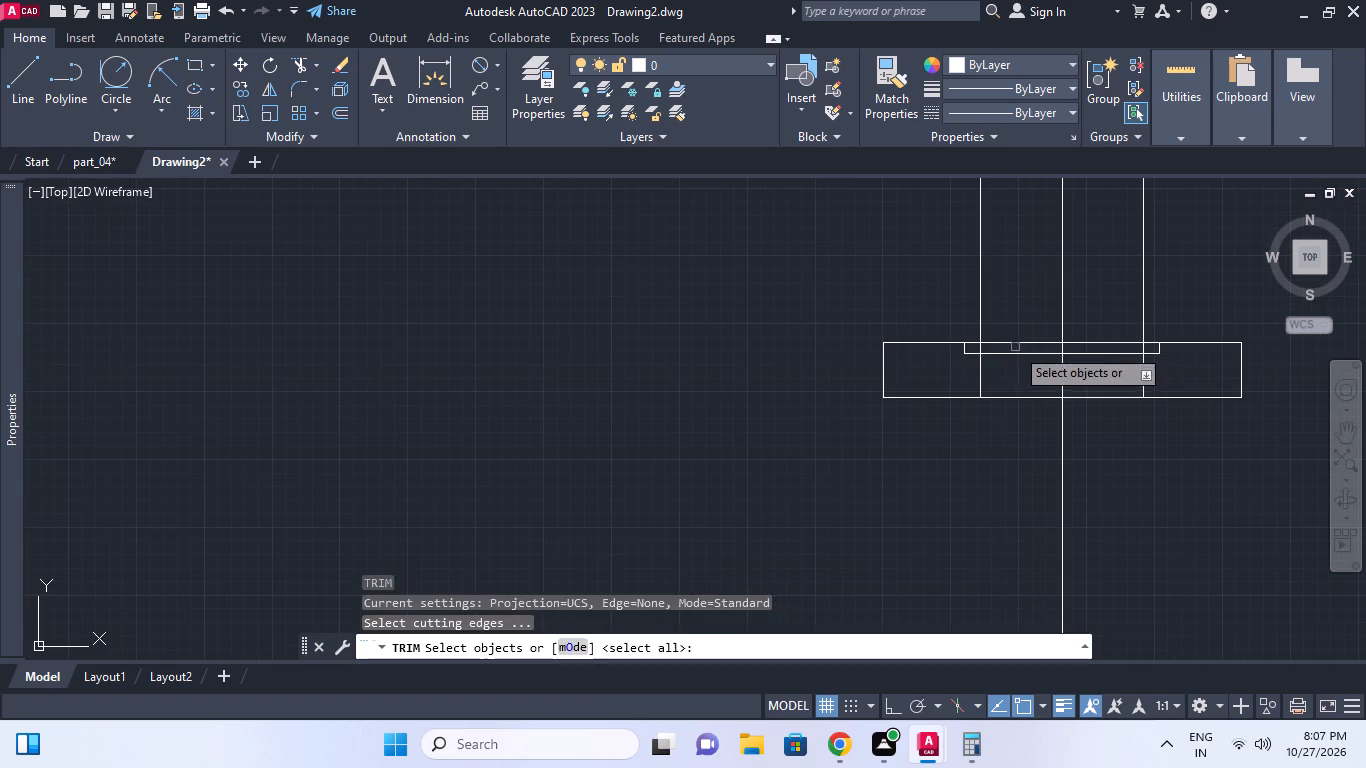
{"action": "left_click", "coordinate": [1014, 343]}
{"action": "key", "text": "space"}
{"action": "left_click_drag", "start_coordinate": [1032, 283], "coordinate": [1021, 282]}
{"action": "left_click", "coordinate": [787, 277]}
{"action": "left_click", "coordinate": [1148, 278]}
{"action": "left_click", "coordinate": [1198, 280]}
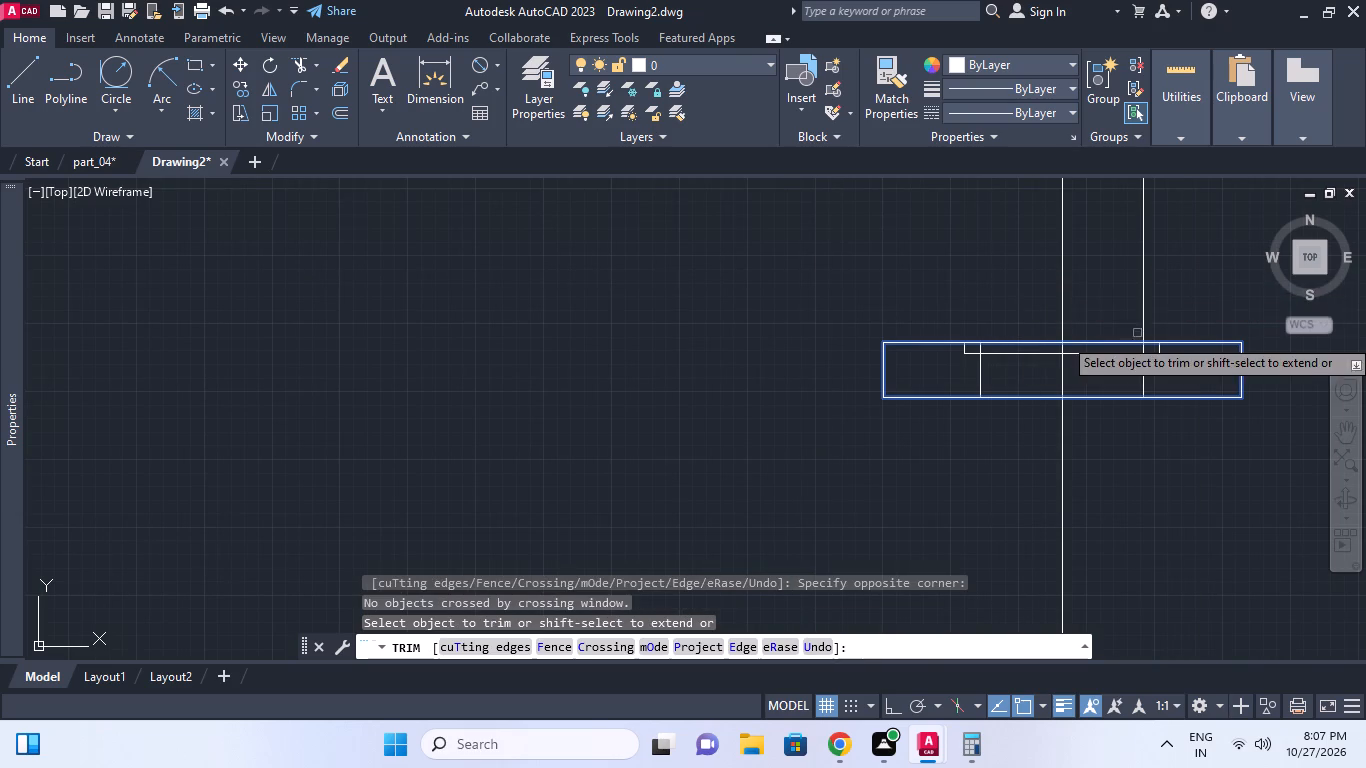
{"action": "key", "text": "space"}
Trim the right 15-unit offset line above the recess floor, using the recess outline as cutting edge.
{"action": "scroll", "coordinate": [1130, 358], "scroll_direction": "up", "scroll_amount": 2}
{"action": "key", "text": "space"}
{"action": "left_click", "coordinate": [1123, 347]}
{"action": "key", "text": "space"}
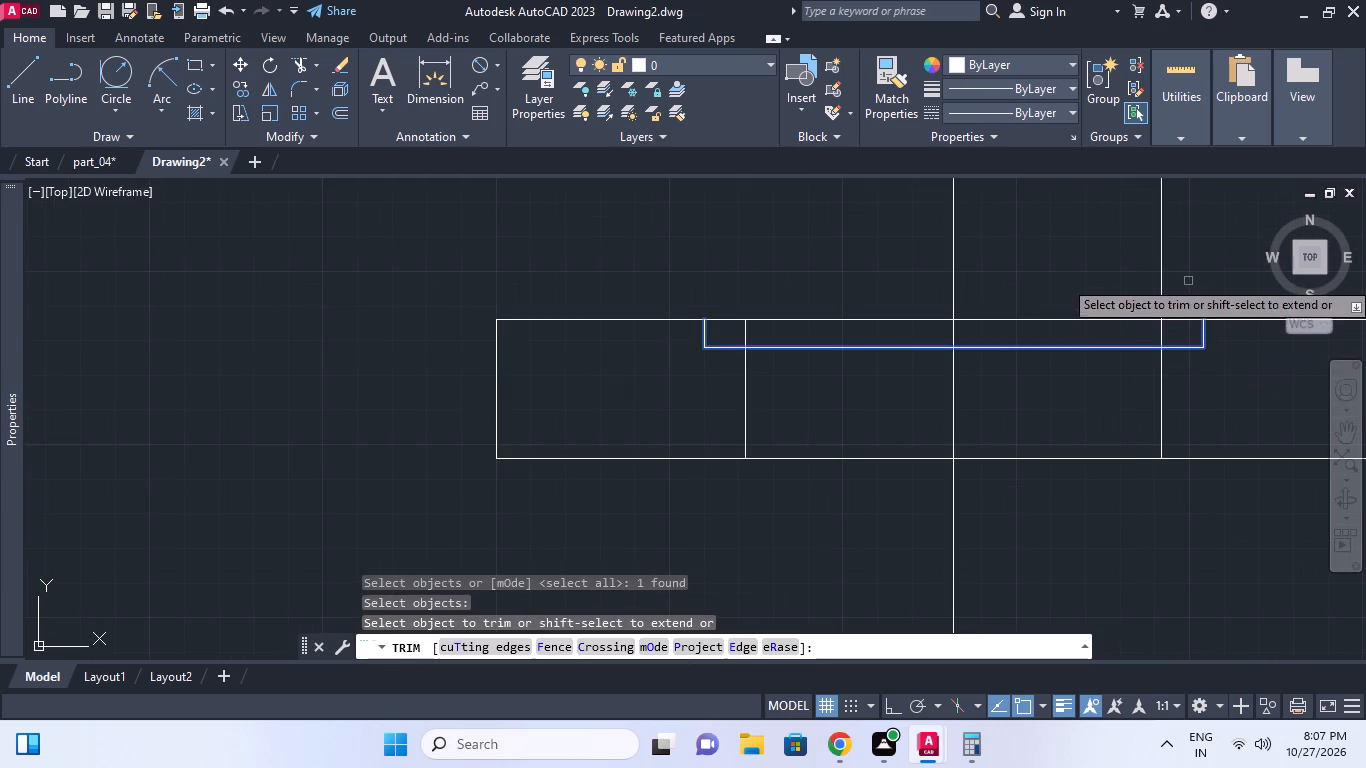
{"action": "left_click", "coordinate": [1180, 274]}
{"action": "left_click", "coordinate": [1114, 249]}
Trim away the piece of the left 15-unit offset line that lies inside the shallow recess.
{"action": "left_click", "coordinate": [744, 323]}
{"action": "right_click", "coordinate": [744, 323]}
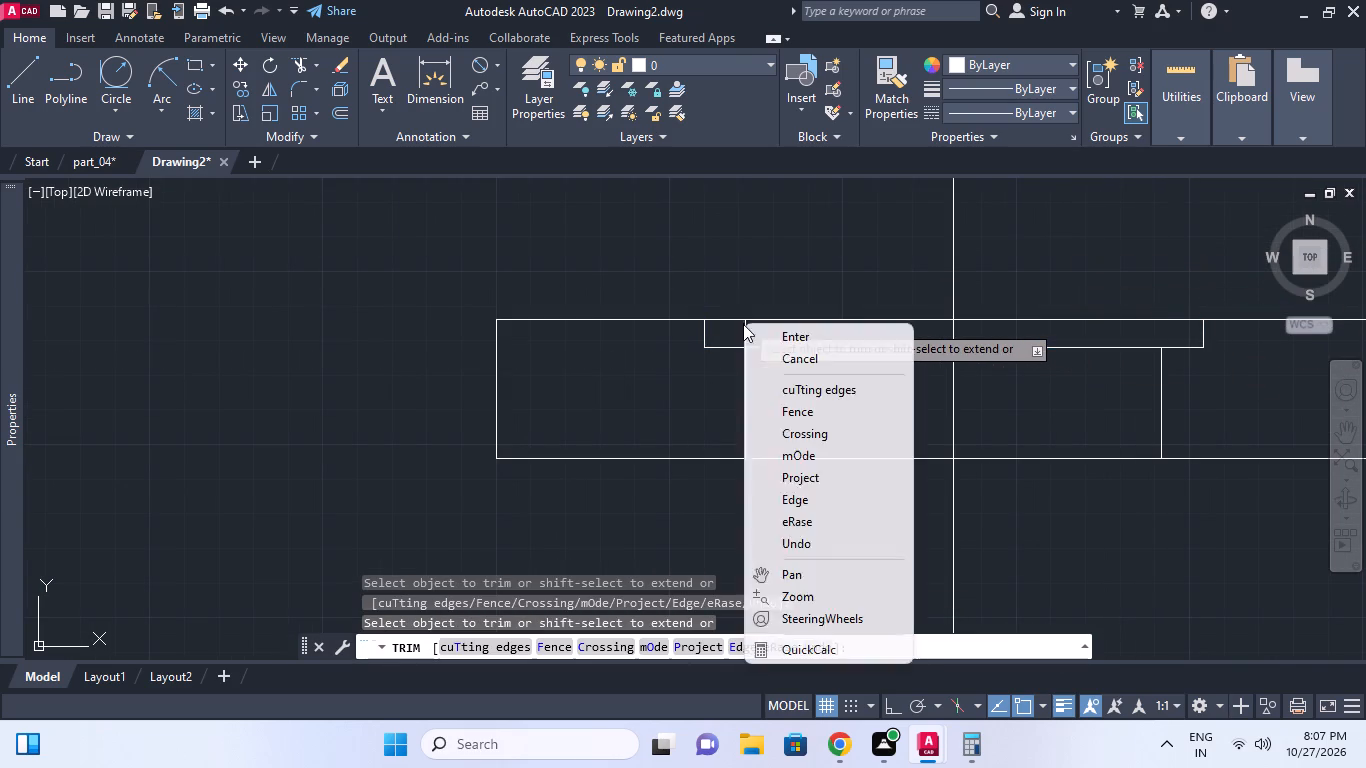
{"action": "key", "text": "Escape"}
{"action": "key", "text": "space"}
{"action": "key", "text": "space"}
{"action": "left_click", "coordinate": [746, 331]}
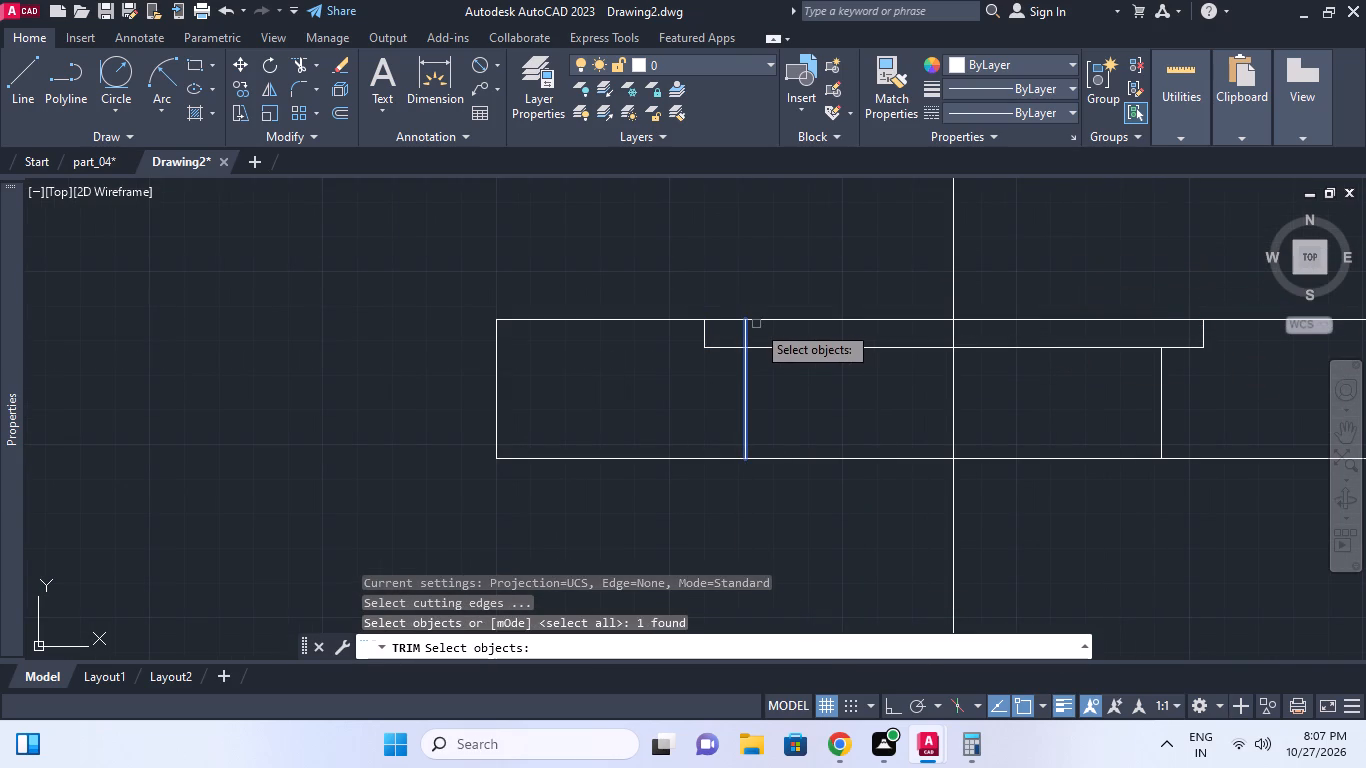
{"action": "key", "text": "space"}
{"action": "left_click", "coordinate": [740, 334]}
{"action": "key", "text": "Escape"}
{"action": "key", "text": "space"}
{"action": "key", "text": "space"}
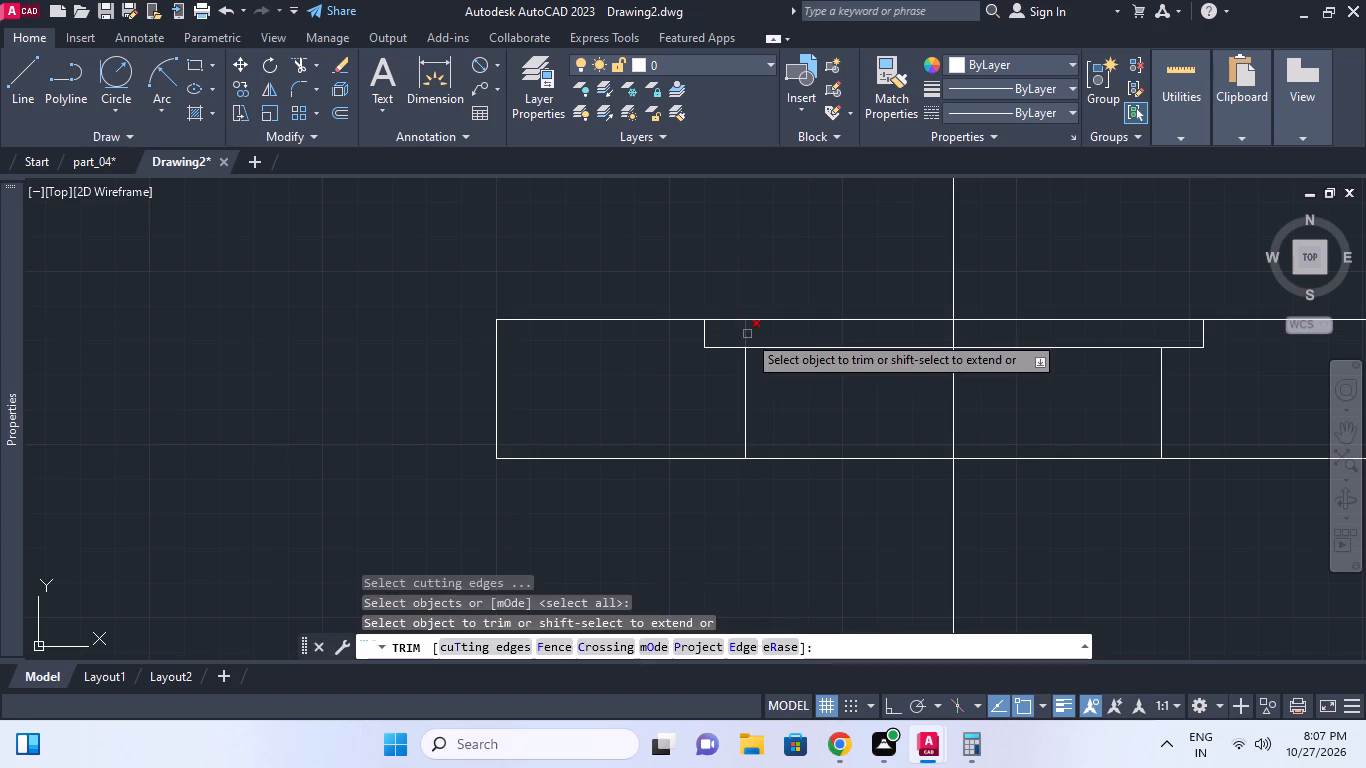
{"action": "left_click", "coordinate": [747, 334]}
{"action": "key", "text": "Escape"}
{"action": "scroll", "coordinate": [778, 291], "scroll_direction": "down", "scroll_amount": 2}
{"action": "middle_click", "coordinate": [778, 291]}
{"action": "key", "text": "Escape"}
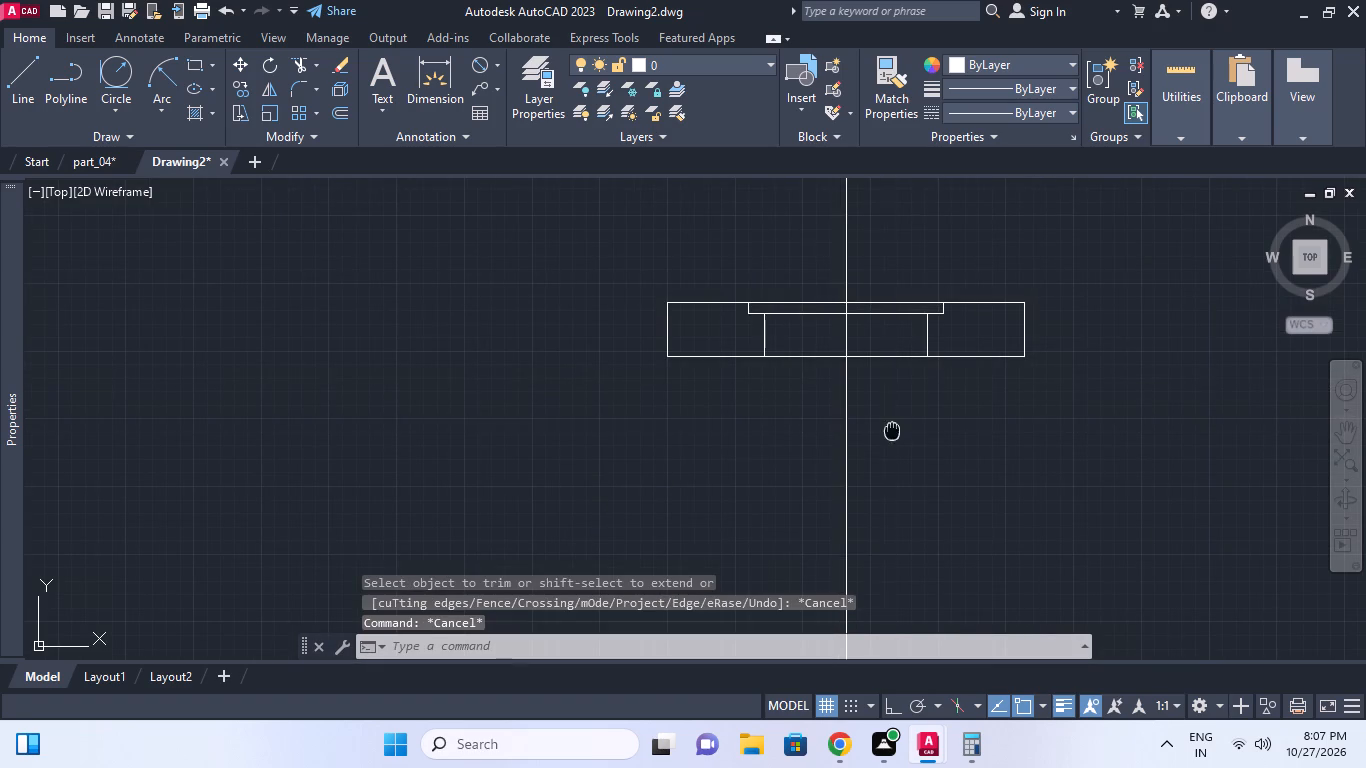
Place a horizontal linear dimension across the width of the shallow recess, above the flange.
{"action": "middle_click", "coordinate": [892, 431]}
{"action": "scroll", "coordinate": [978, 449], "scroll_direction": "down", "scroll_amount": 1}
{"action": "middle_click_drag", "start_coordinate": [975, 438], "coordinate": [1057, 403]}
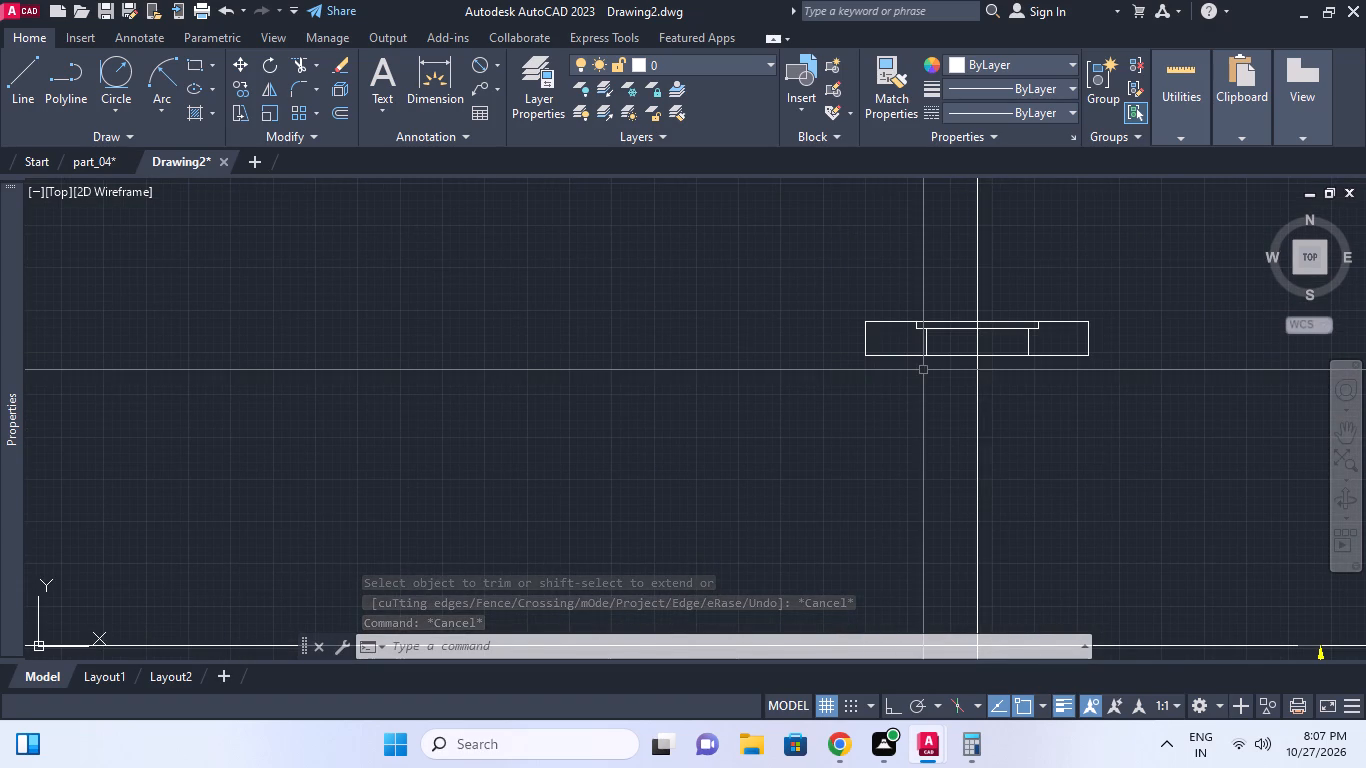
{"action": "middle_click_drag", "start_coordinate": [970, 367], "coordinate": [952, 397]}
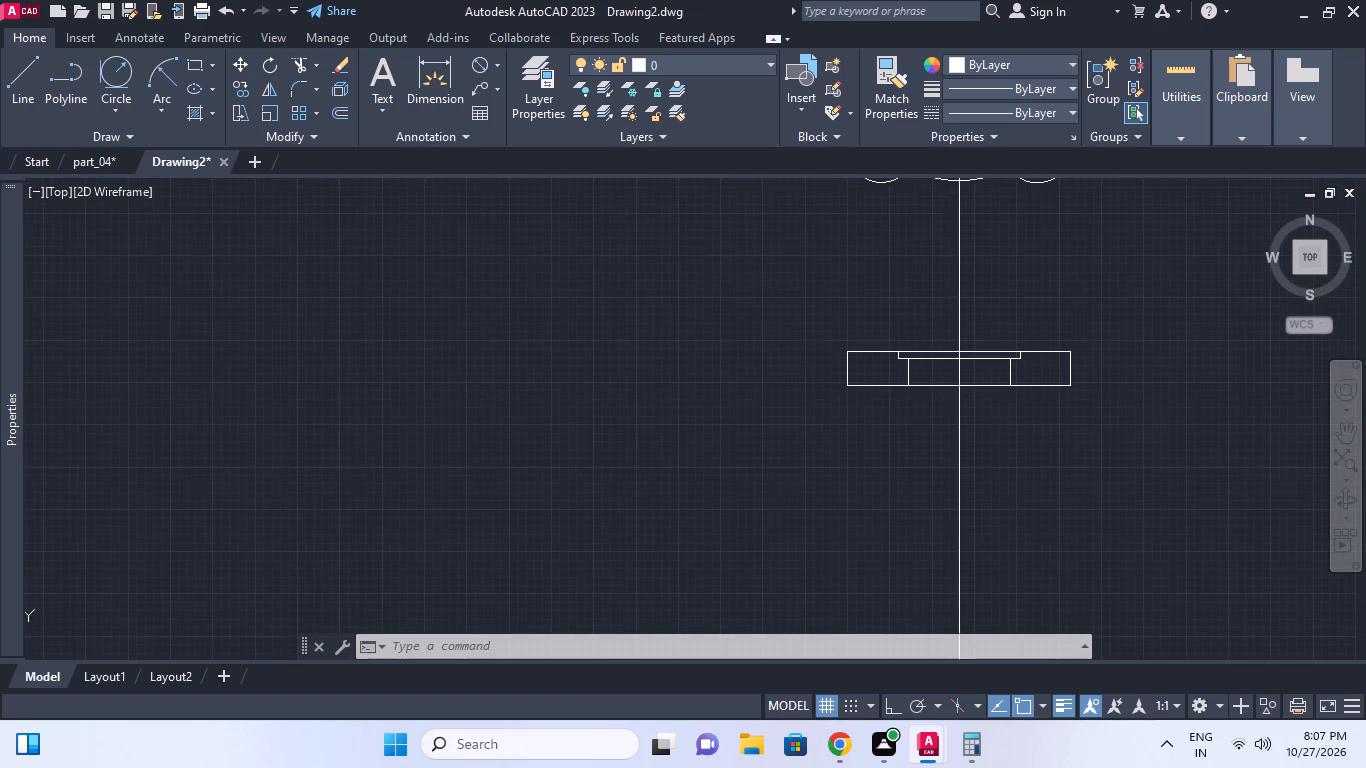
{"action": "type", "text": "dli"}
{"action": "key", "text": "space"}
{"action": "scroll", "coordinate": [899, 373], "scroll_direction": "up", "scroll_amount": 1}
{"action": "left_click", "coordinate": [892, 347]}
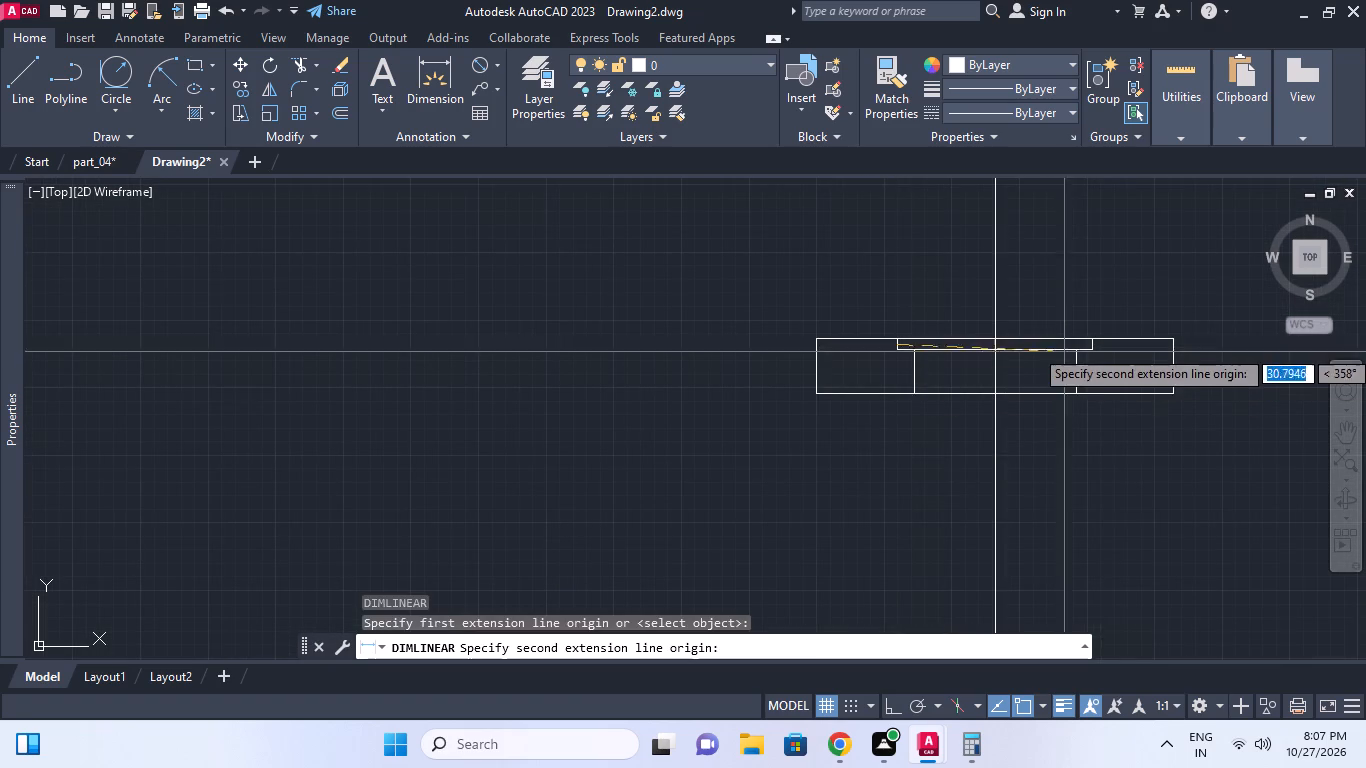
{"action": "left_click", "coordinate": [1086, 350]}
{"action": "left_click", "coordinate": [1064, 282]}
{"action": "middle_click_drag", "start_coordinate": [1089, 320], "coordinate": [1043, 330]}
{"action": "scroll", "coordinate": [1044, 344], "scroll_direction": "down", "scroll_amount": 1}
{"action": "middle_click_drag", "start_coordinate": [1040, 354], "coordinate": [1034, 369]}
{"action": "key", "text": "space"}
{"action": "key", "text": "Escape"}
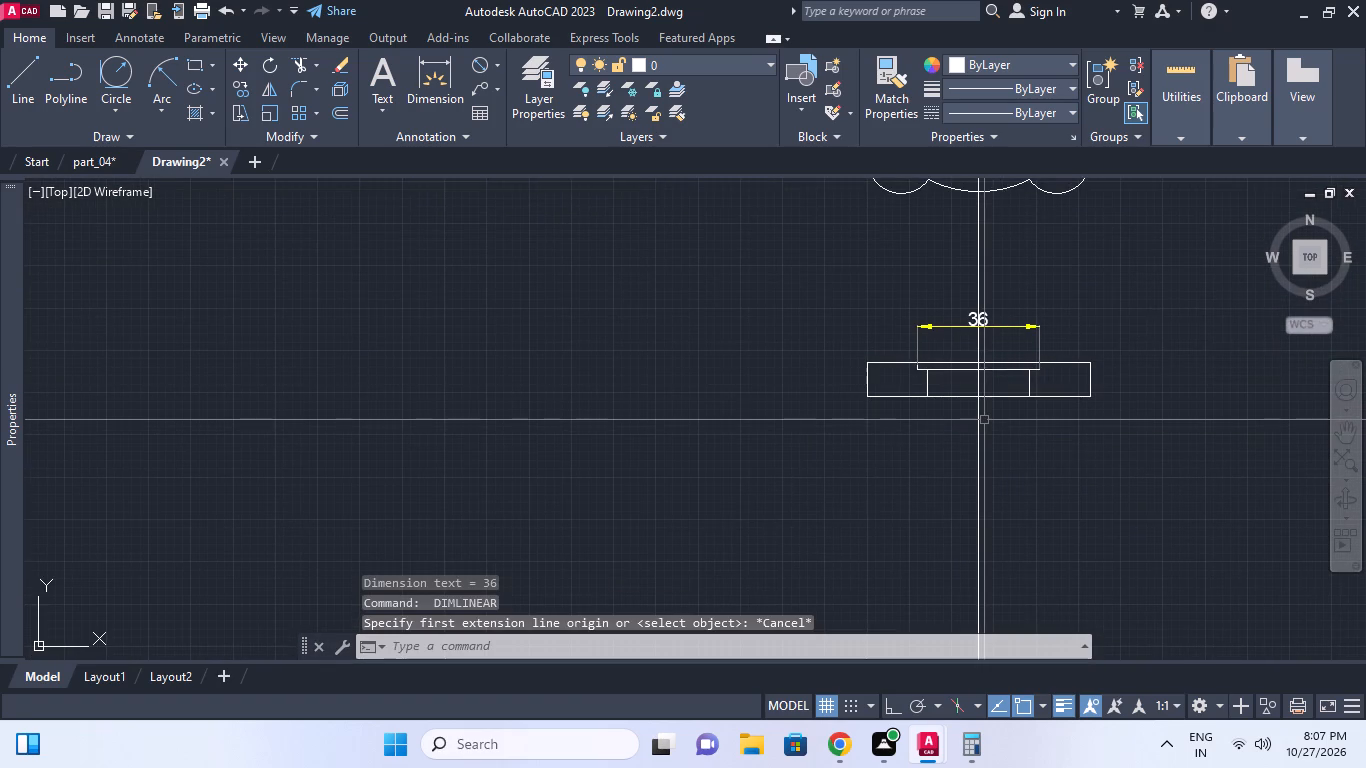
Offset the vertical centre construction line by 20 to both sides.
{"action": "type", "text": "o"}
{"action": "key", "text": "space"}
{"action": "type", "text": "20"}
{"action": "key", "text": "Return"}
{"action": "left_click", "coordinate": [976, 428]}
{"action": "left_click", "coordinate": [955, 414]}
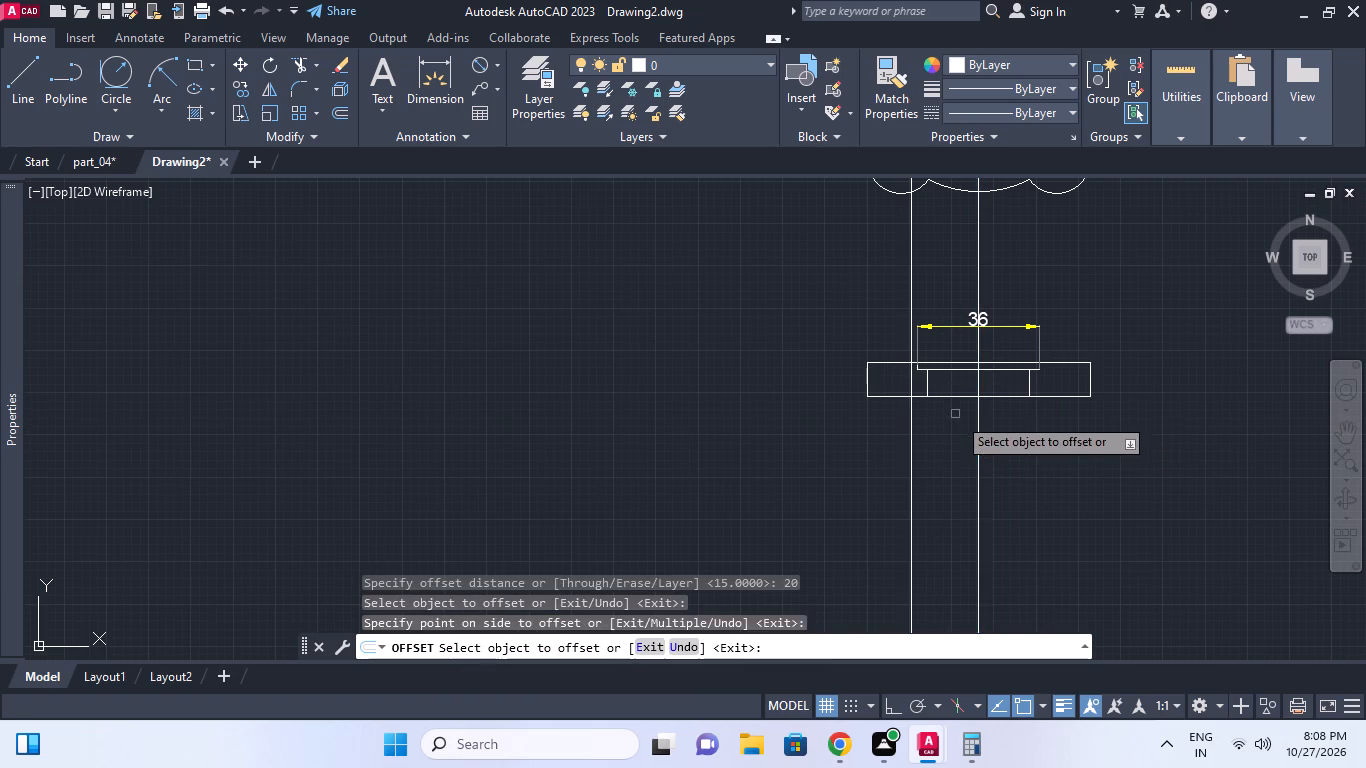
{"action": "left_click", "coordinate": [975, 424]}
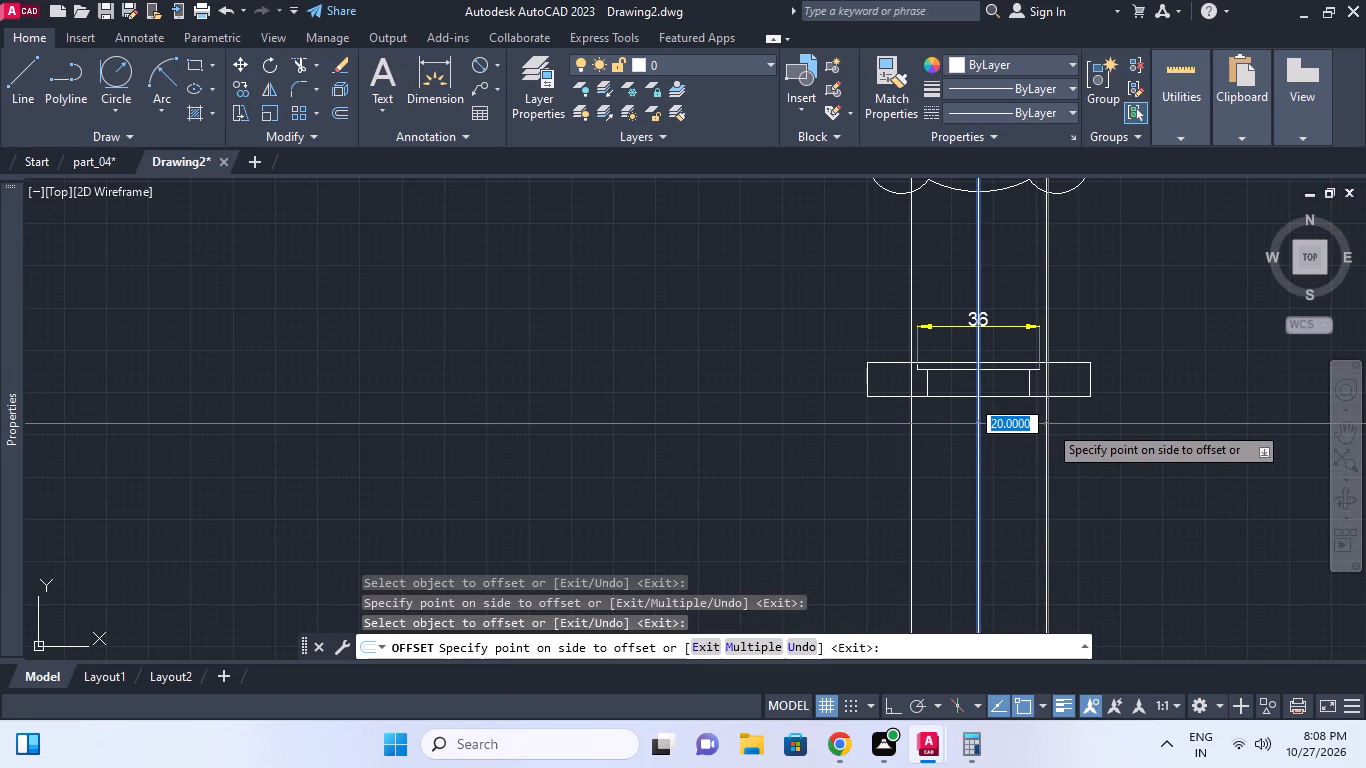
{"action": "left_click", "coordinate": [1050, 424]}
{"action": "key", "text": "Escape"}
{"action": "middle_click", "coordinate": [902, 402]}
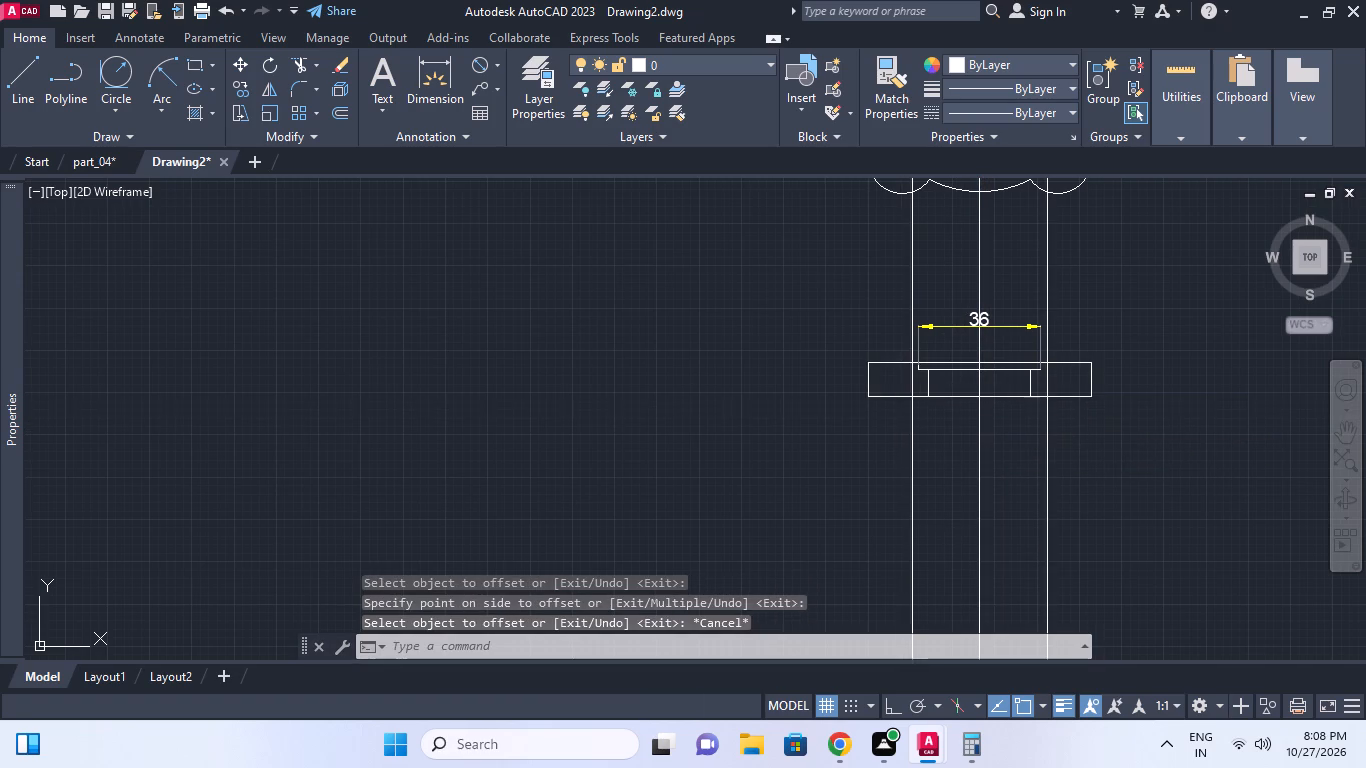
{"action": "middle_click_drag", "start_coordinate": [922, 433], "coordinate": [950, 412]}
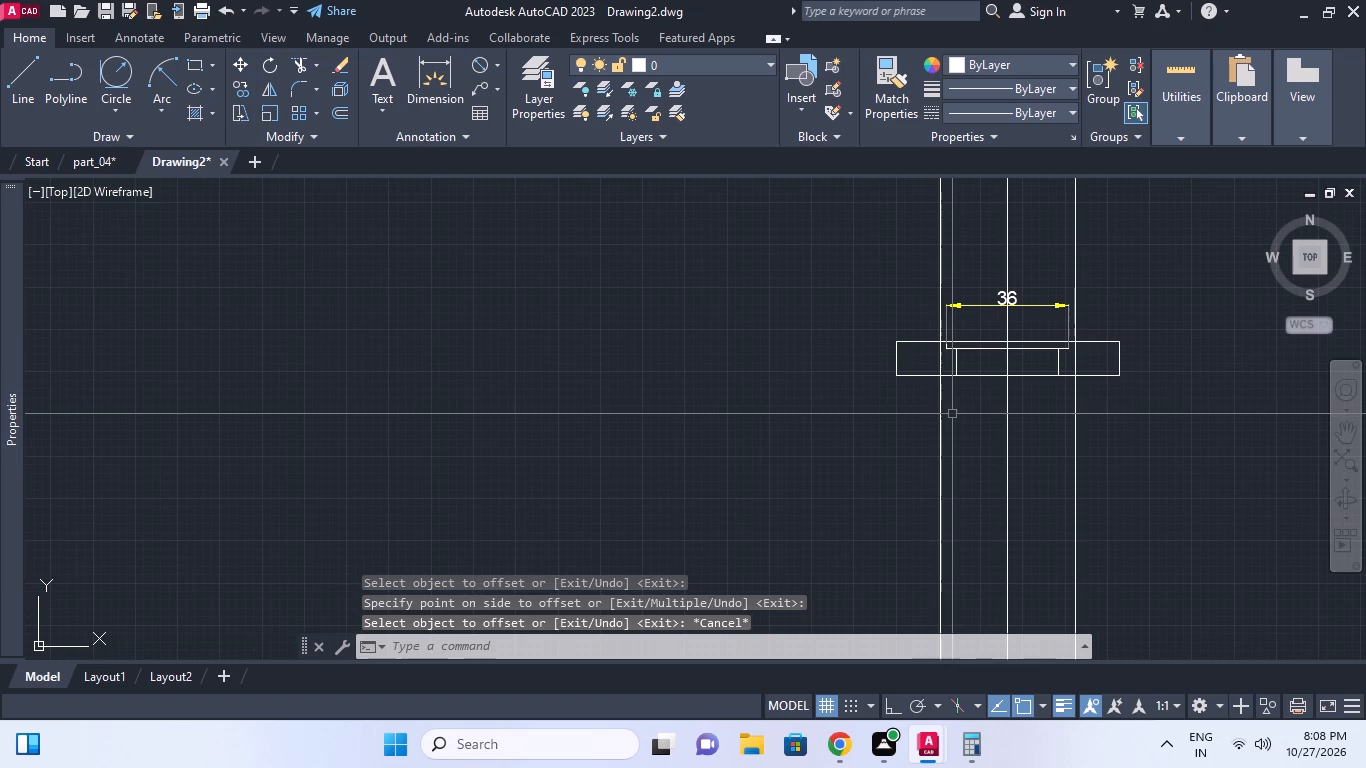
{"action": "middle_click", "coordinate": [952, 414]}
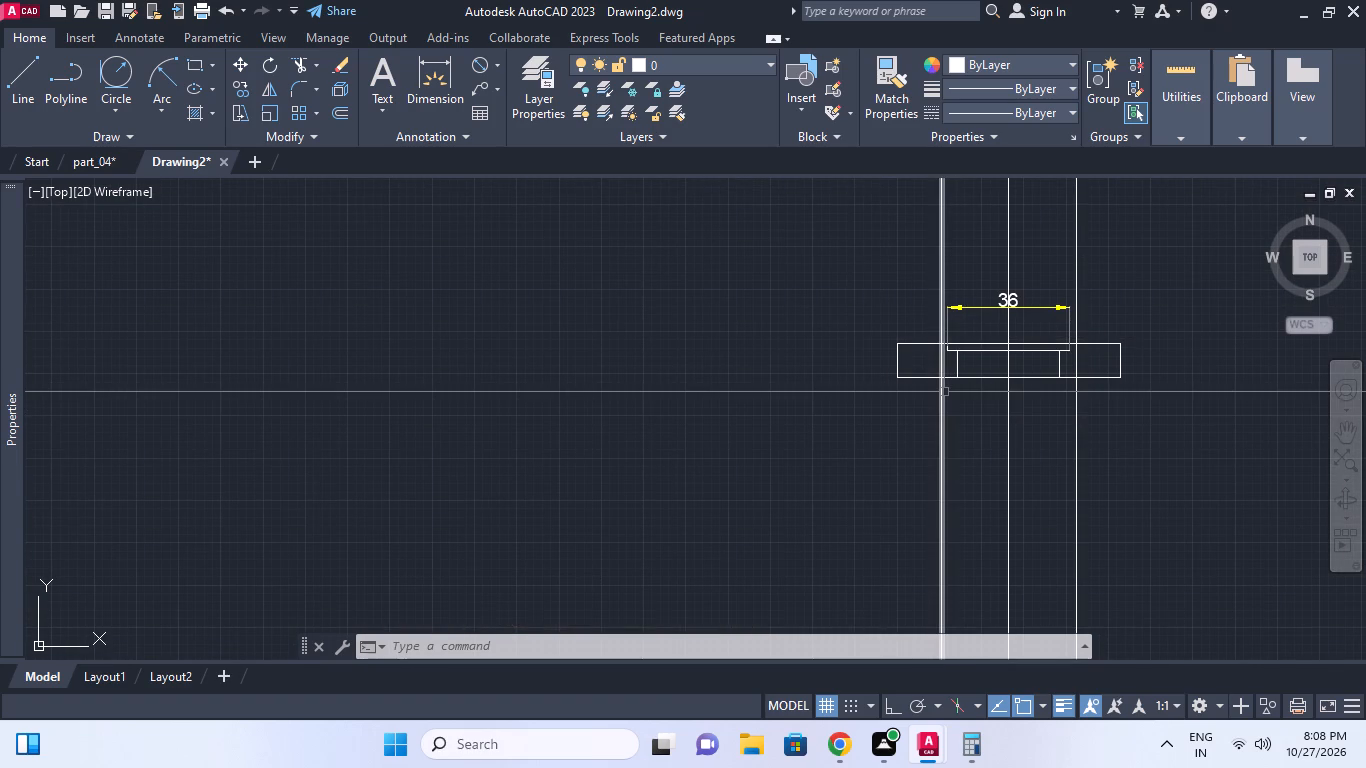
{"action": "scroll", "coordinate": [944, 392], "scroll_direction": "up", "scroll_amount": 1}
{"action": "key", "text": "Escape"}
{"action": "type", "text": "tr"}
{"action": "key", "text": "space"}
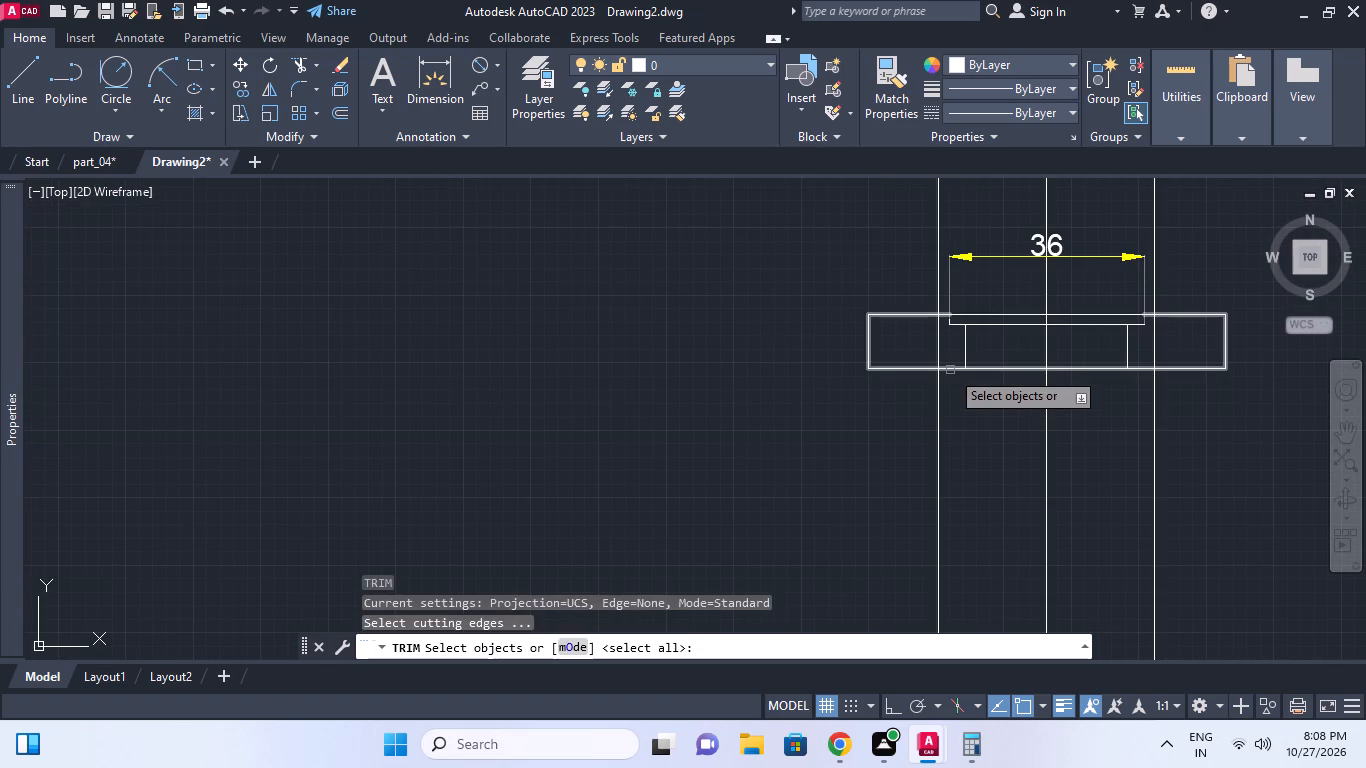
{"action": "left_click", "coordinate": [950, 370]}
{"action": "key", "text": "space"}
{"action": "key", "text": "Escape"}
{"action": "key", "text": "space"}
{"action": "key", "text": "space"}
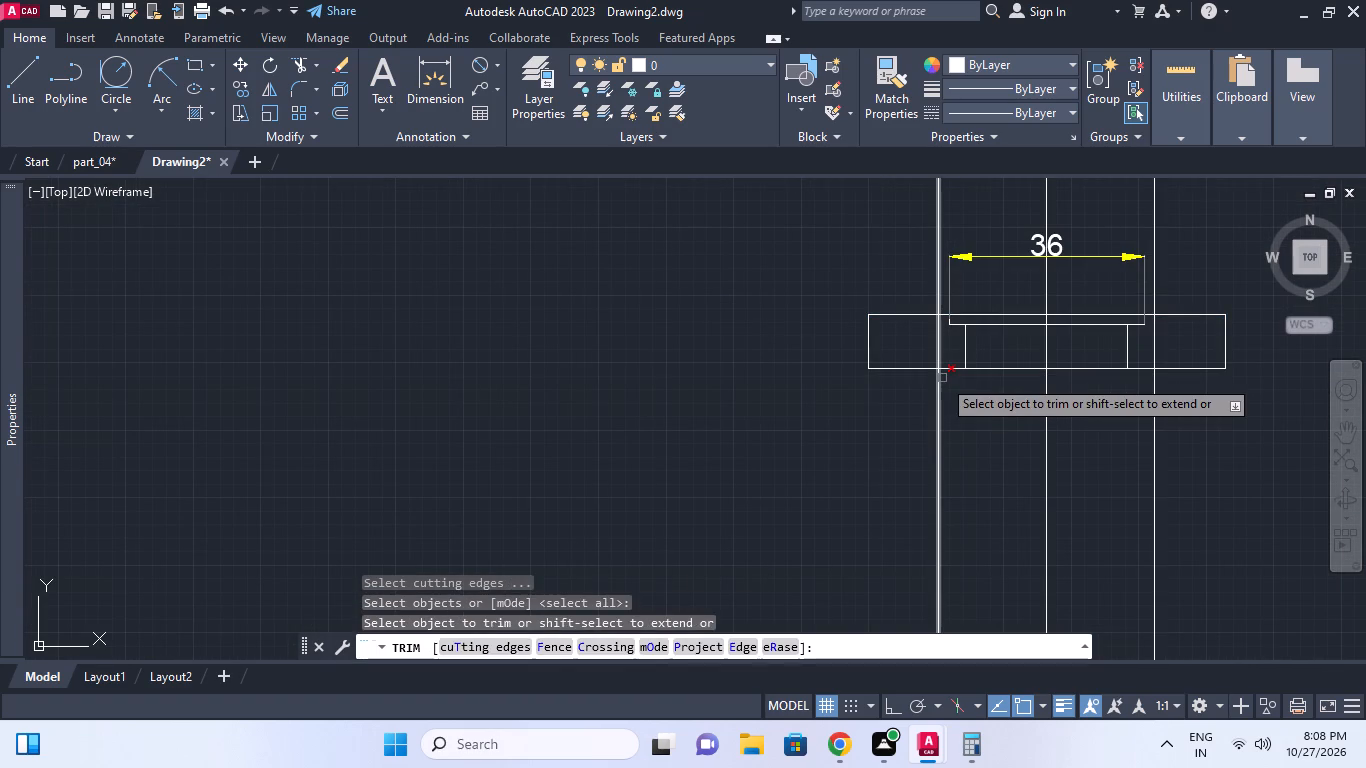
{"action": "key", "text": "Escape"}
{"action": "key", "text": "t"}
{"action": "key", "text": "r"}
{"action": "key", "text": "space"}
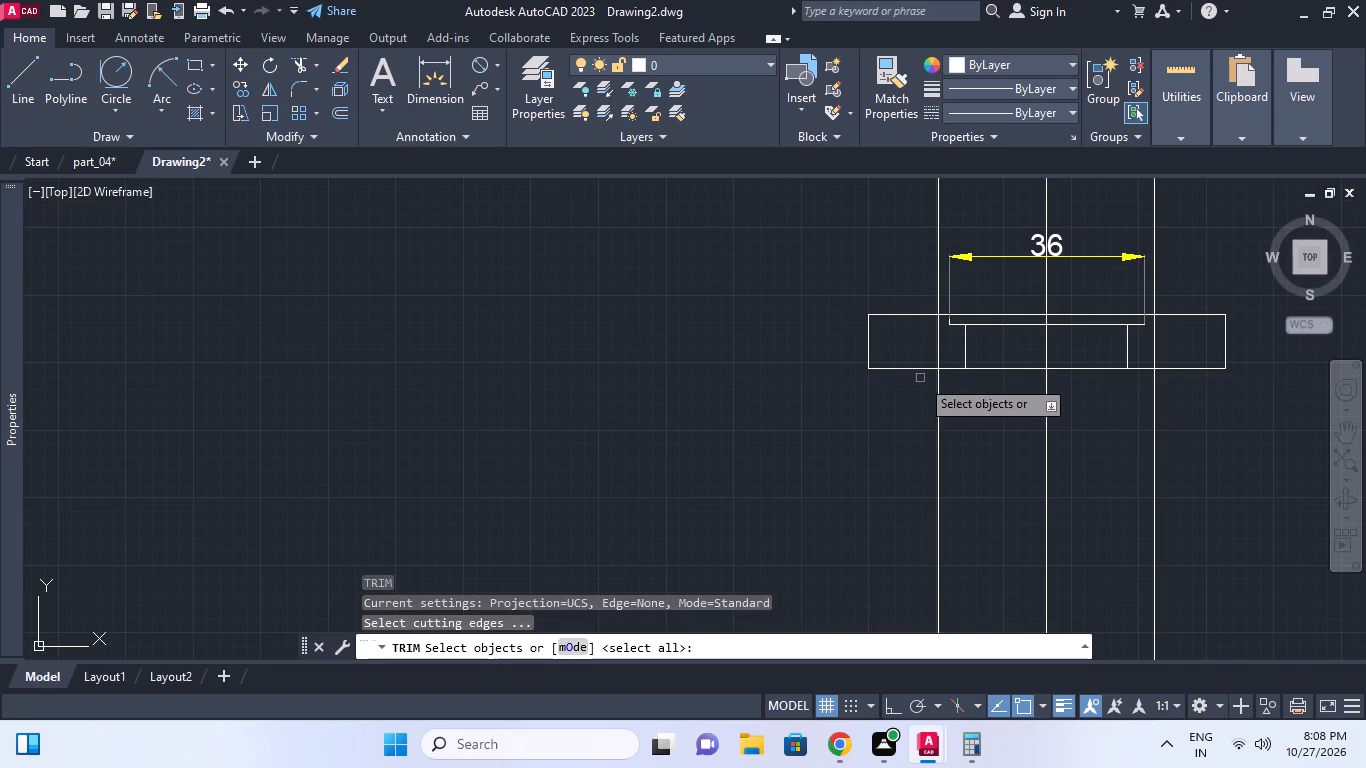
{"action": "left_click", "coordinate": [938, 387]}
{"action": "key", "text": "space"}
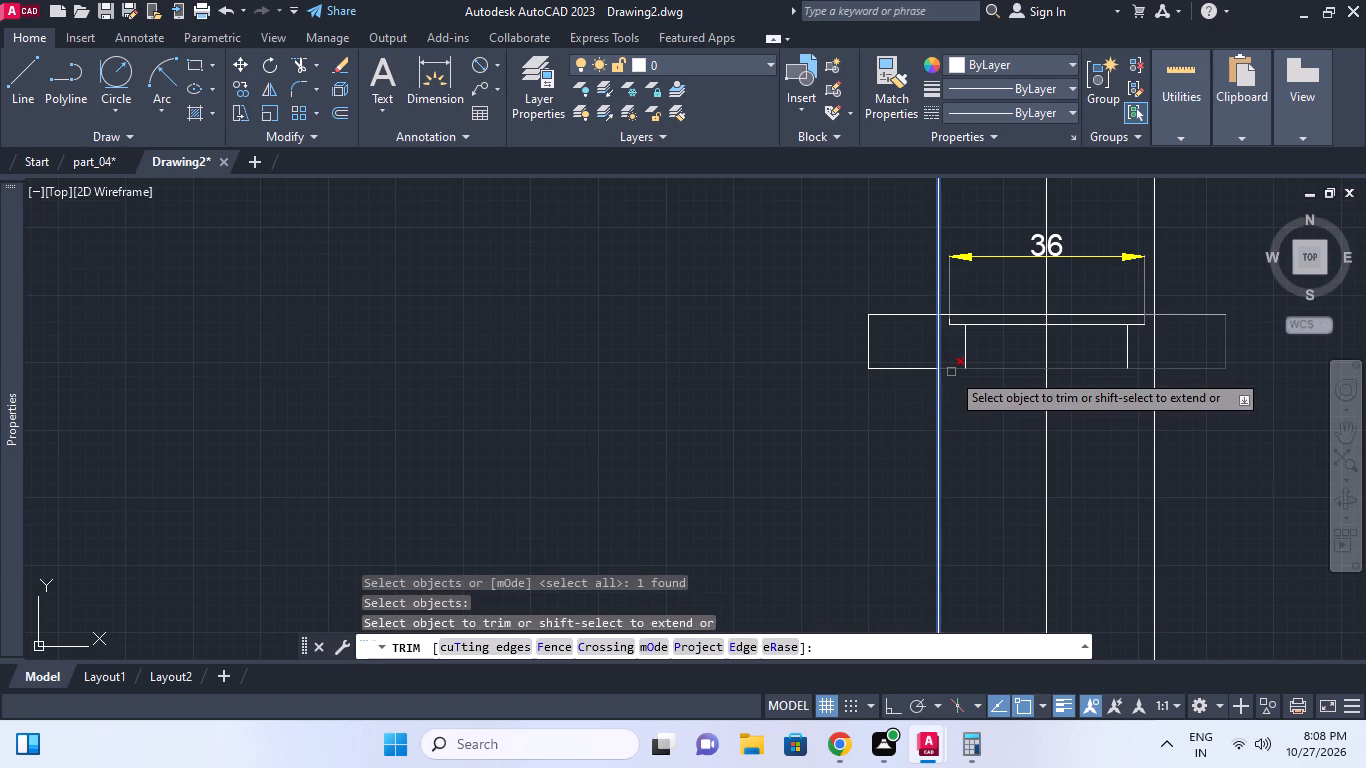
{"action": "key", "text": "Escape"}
Move the top flange with its recess, bore lines and 36 dimension from its upper right corner perpendicularly onto the upper horizontal construction line.
{"action": "middle_click", "coordinate": [1032, 448]}
{"action": "middle_click_drag", "start_coordinate": [960, 441], "coordinate": [980, 415]}
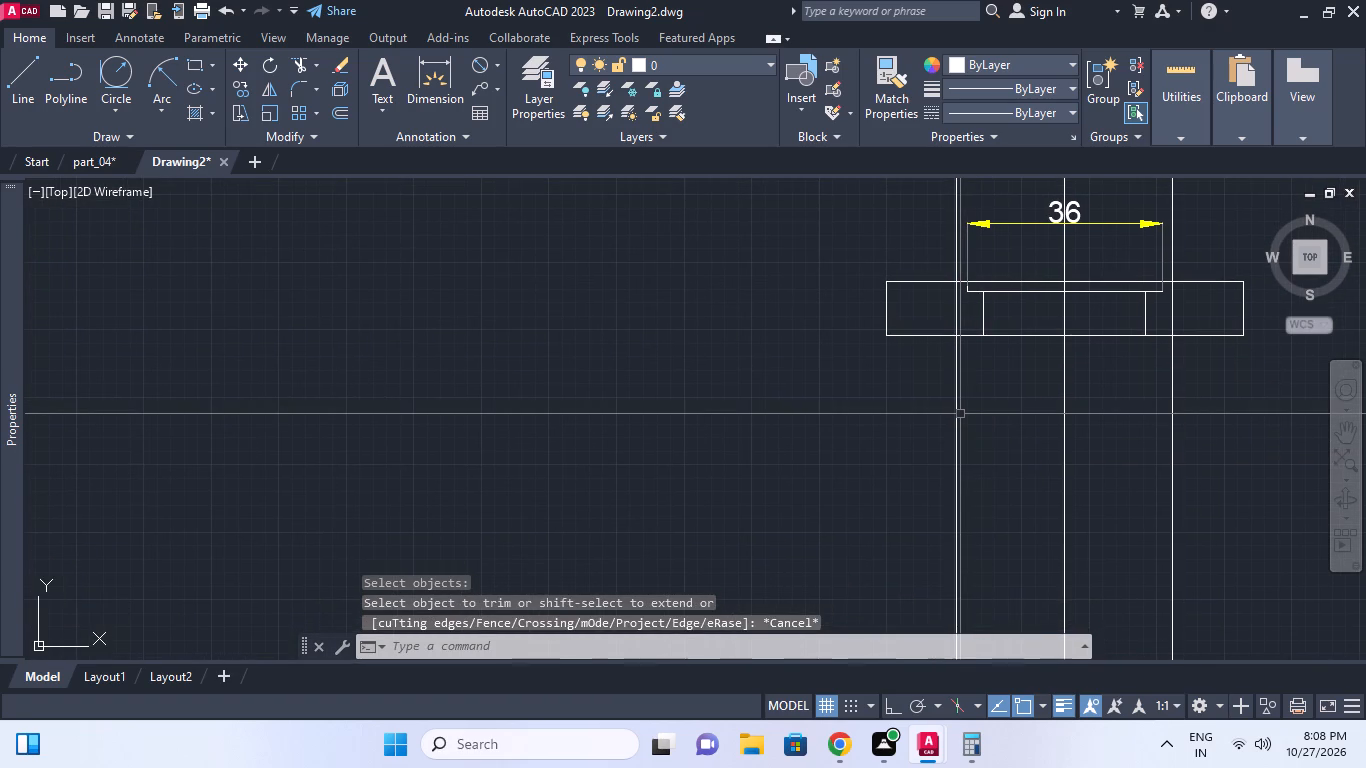
{"action": "middle_click_drag", "start_coordinate": [958, 416], "coordinate": [1035, 350]}
{"action": "scroll", "coordinate": [1035, 350], "scroll_direction": "down", "scroll_amount": 1}
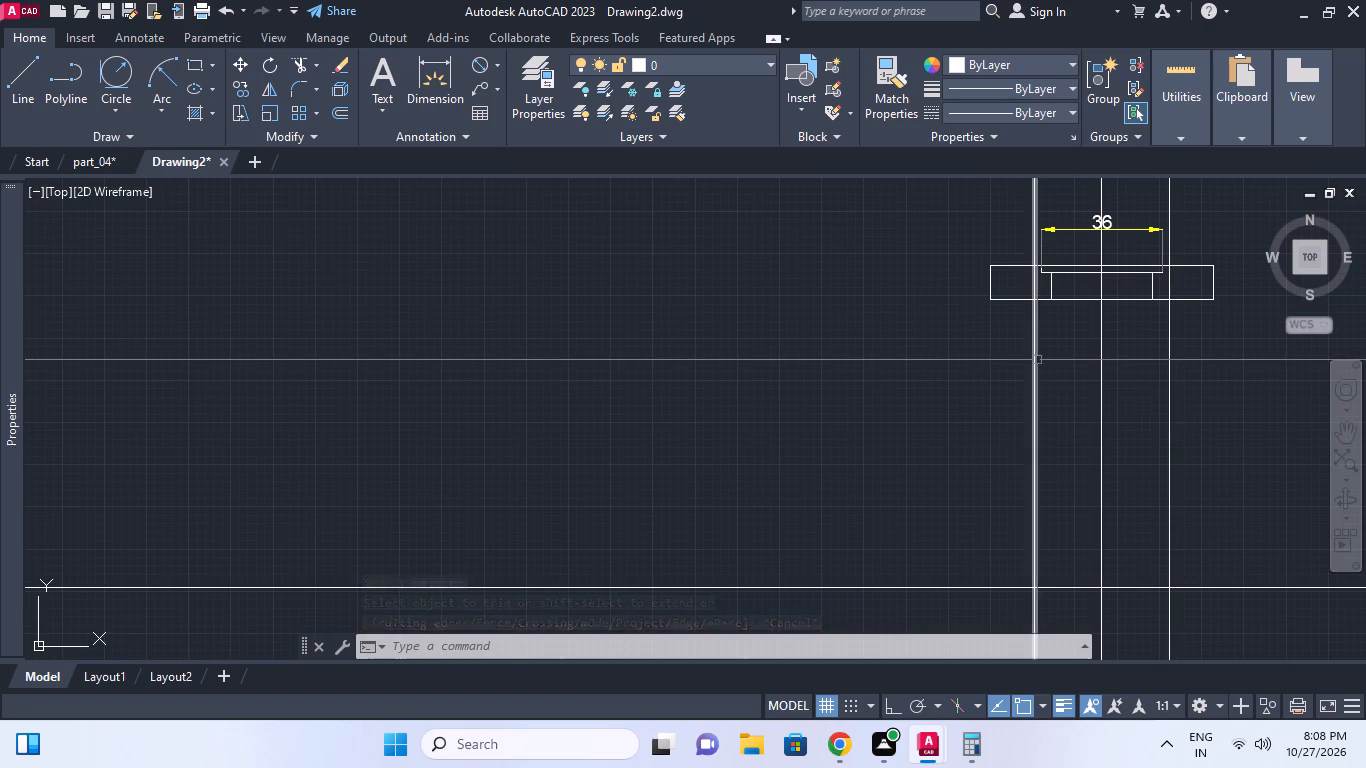
{"action": "middle_click", "coordinate": [1040, 362]}
{"action": "key", "text": "Escape"}
{"action": "scroll", "coordinate": [1088, 423], "scroll_direction": "down", "scroll_amount": 2}
{"action": "middle_click_drag", "start_coordinate": [1073, 386], "coordinate": [1054, 318]}
{"action": "scroll", "coordinate": [1057, 443], "scroll_direction": "down", "scroll_amount": 1}
{"action": "middle_click_drag", "start_coordinate": [1164, 480], "coordinate": [1163, 480]}
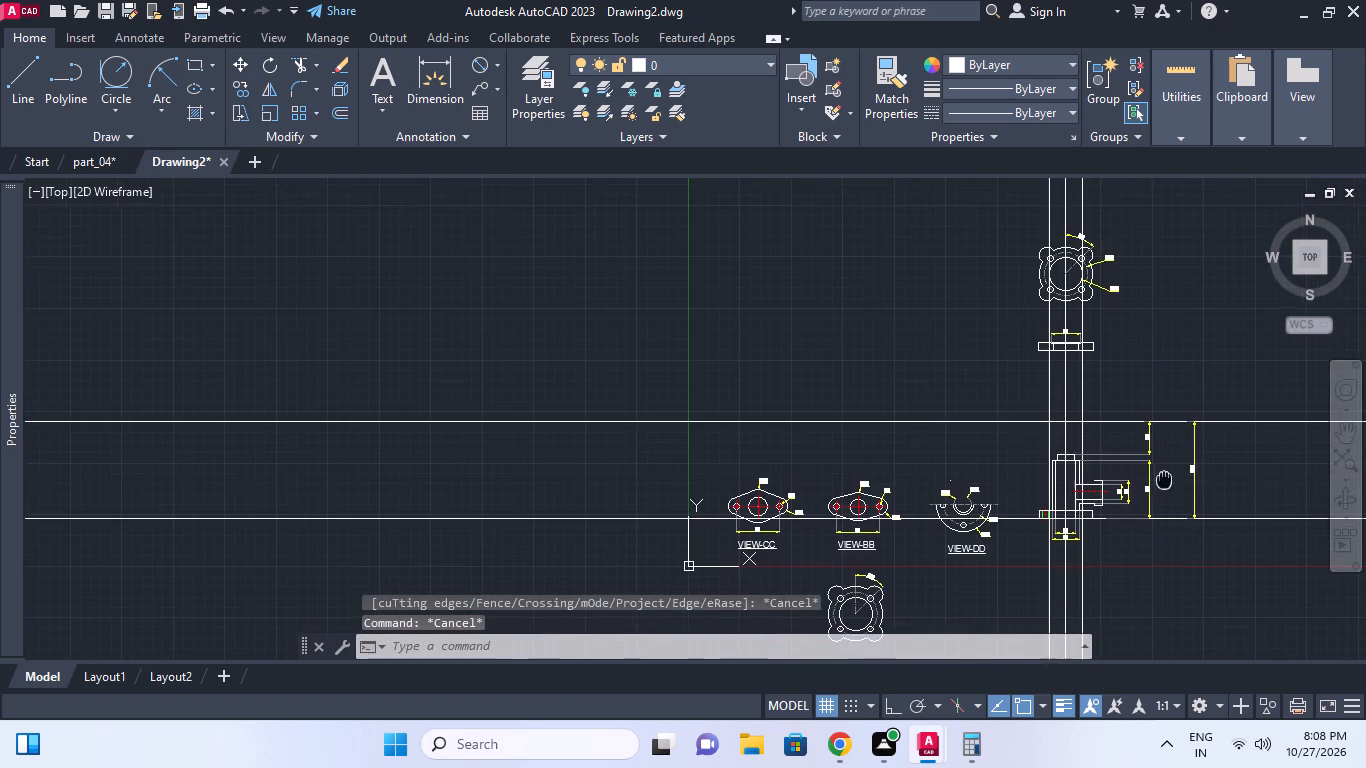
{"action": "middle_click_drag", "start_coordinate": [1163, 480], "coordinate": [1011, 452]}
{"action": "scroll", "coordinate": [956, 338], "scroll_direction": "up", "scroll_amount": 1}
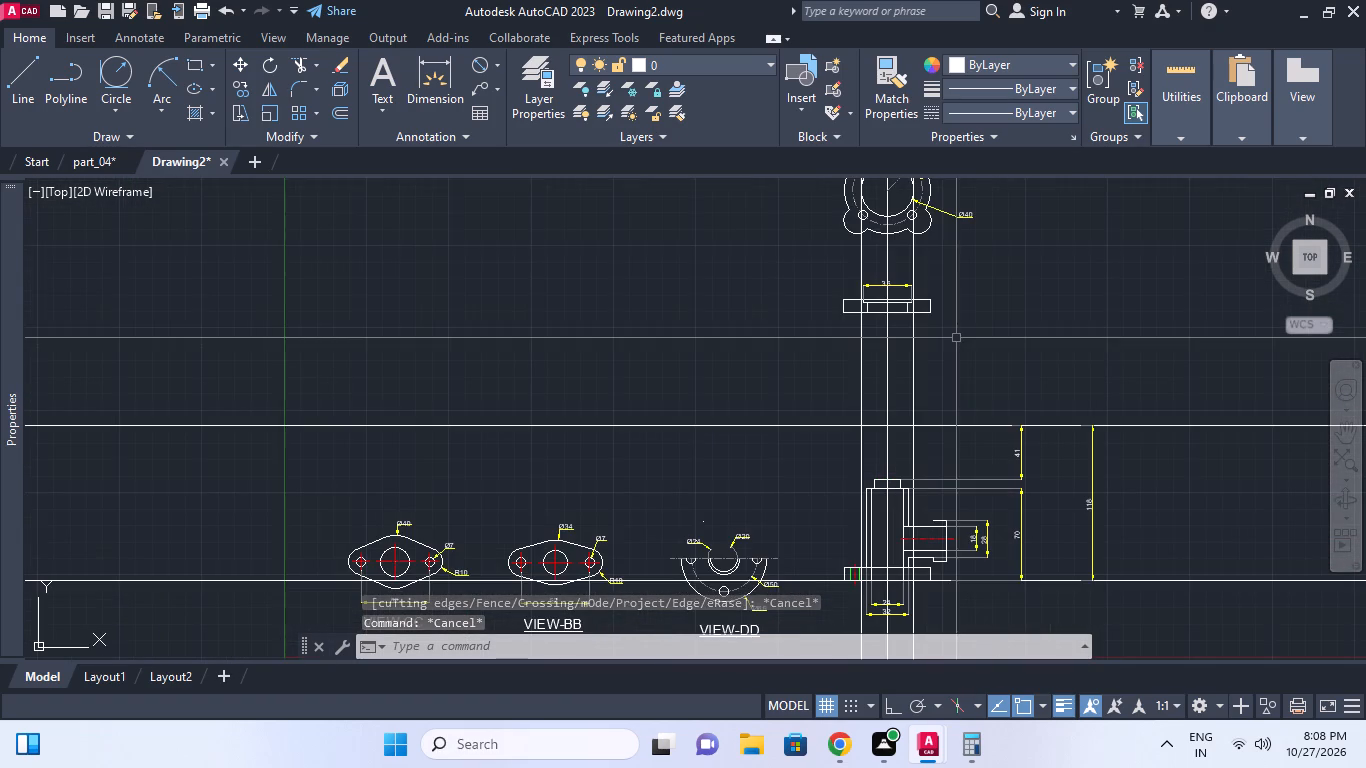
{"action": "key", "text": "Escape"}
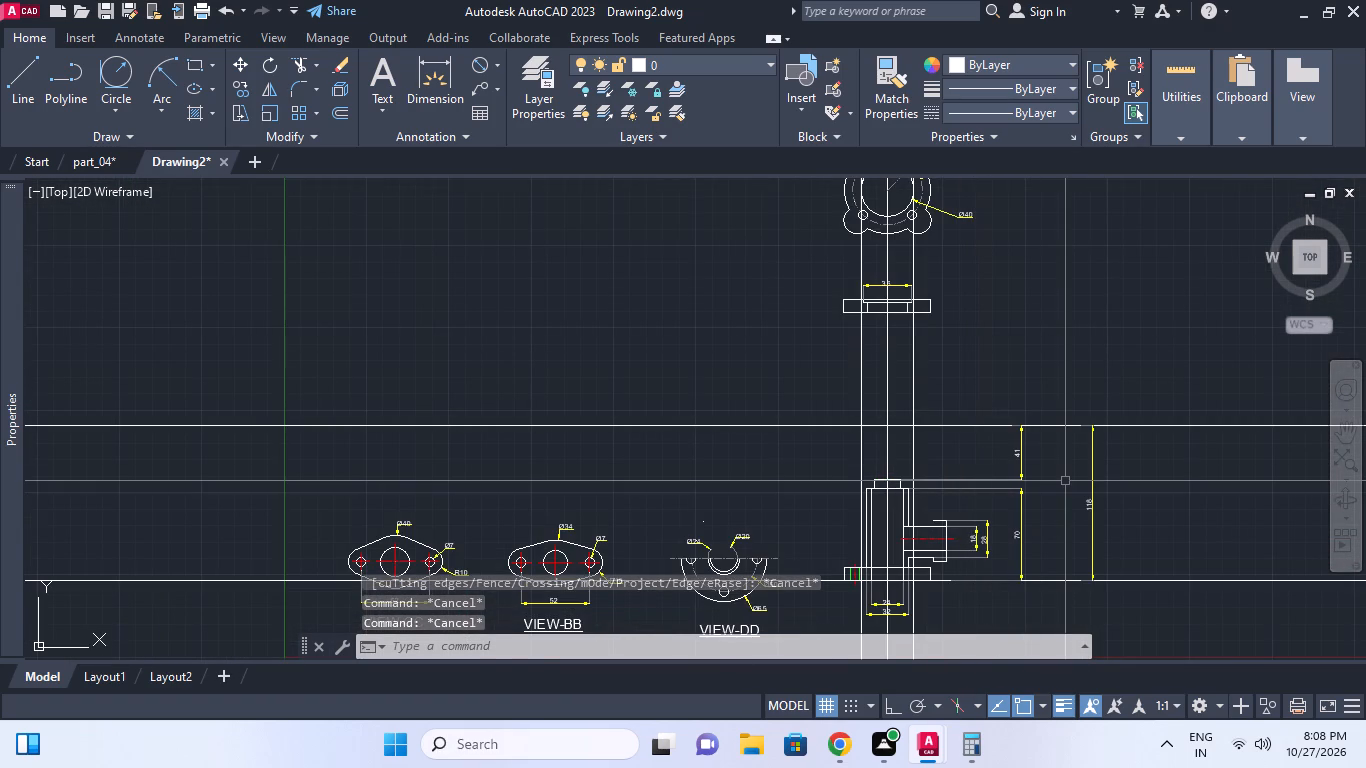
{"action": "scroll", "coordinate": [1084, 493], "scroll_direction": "up", "scroll_amount": 2}
{"action": "scroll", "coordinate": [1128, 503], "scroll_direction": "down", "scroll_amount": 1}
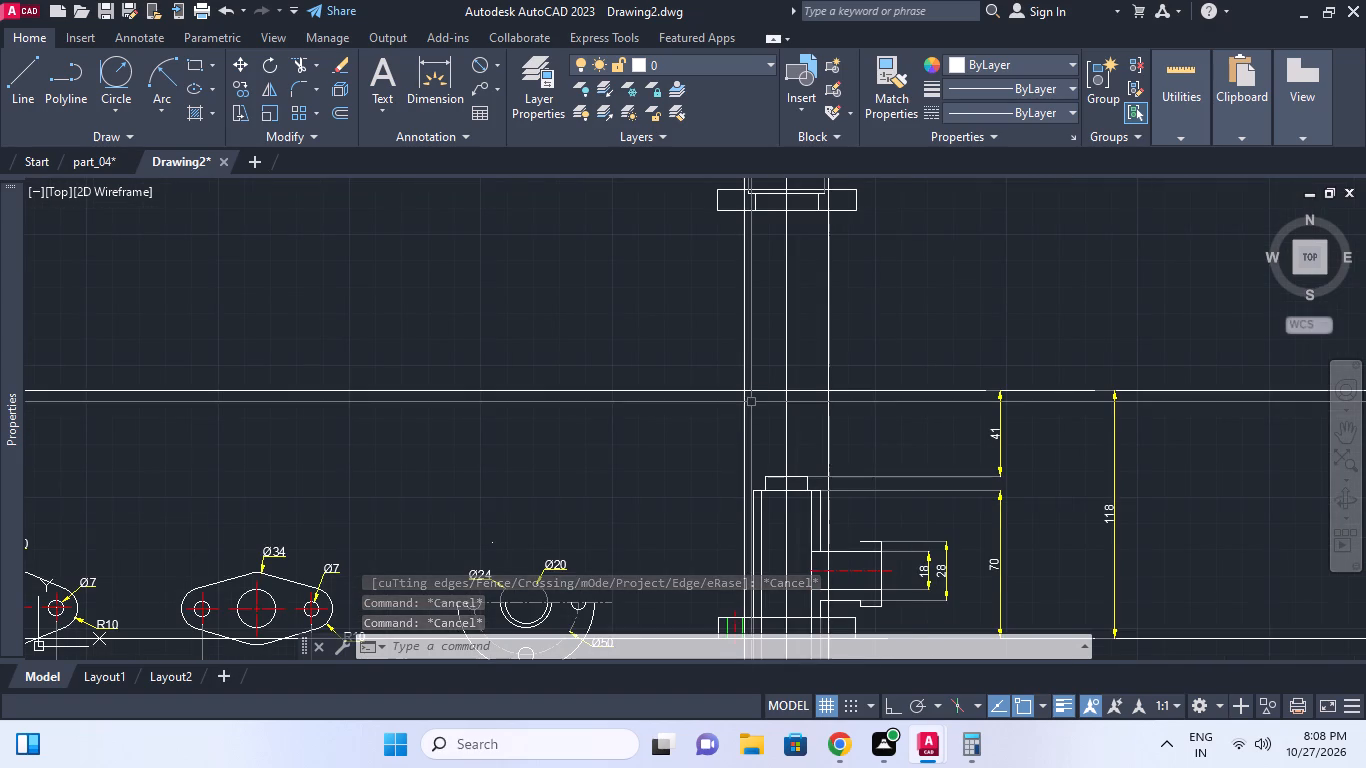
{"action": "middle_click_drag", "start_coordinate": [751, 402], "coordinate": [755, 450]}
{"action": "middle_click_drag", "start_coordinate": [703, 308], "coordinate": [710, 338]}
{"action": "left_click", "coordinate": [660, 233]}
{"action": "left_click", "coordinate": [991, 352]}
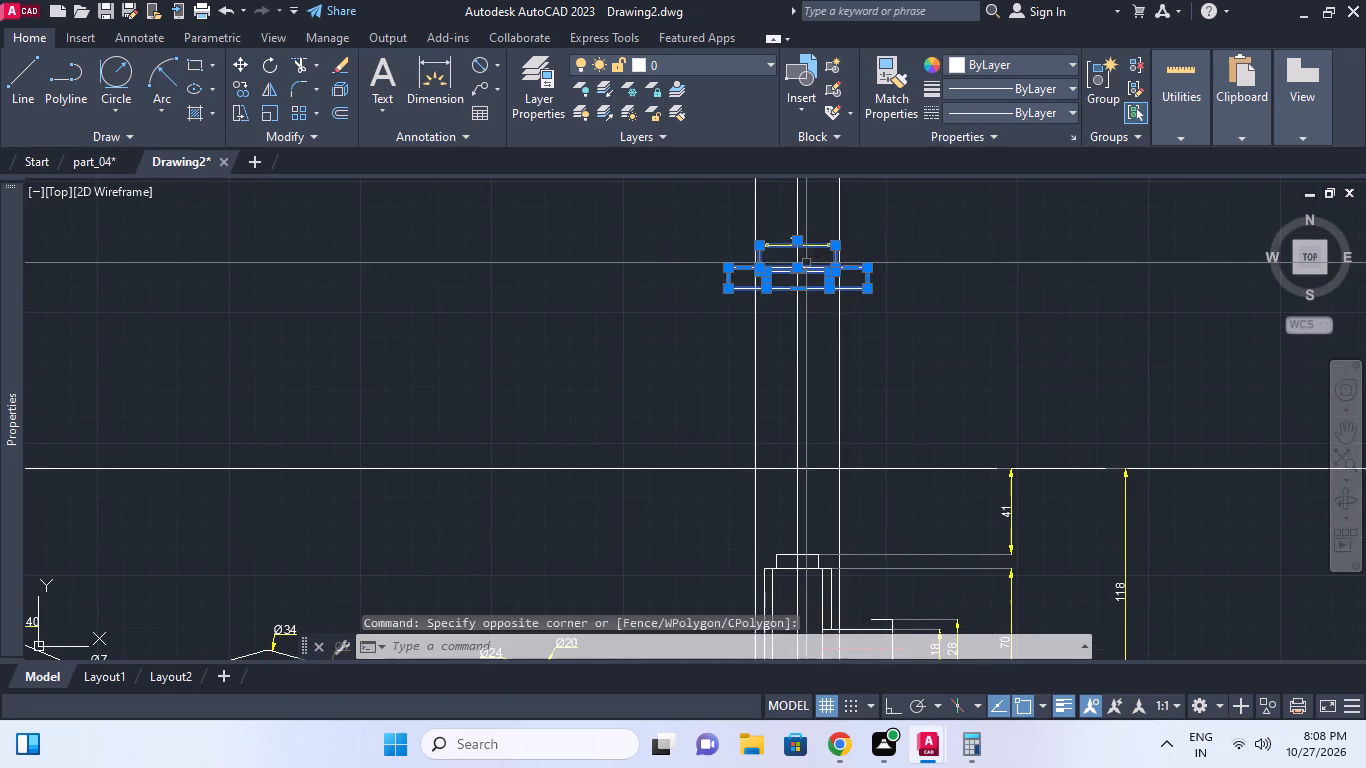
{"action": "middle_click", "coordinate": [806, 263]}
{"action": "scroll", "coordinate": [806, 263], "scroll_direction": "up", "scroll_amount": 1}
{"action": "key", "text": "m"}
{"action": "key", "text": "space"}
{"action": "left_click", "coordinate": [907, 268]}
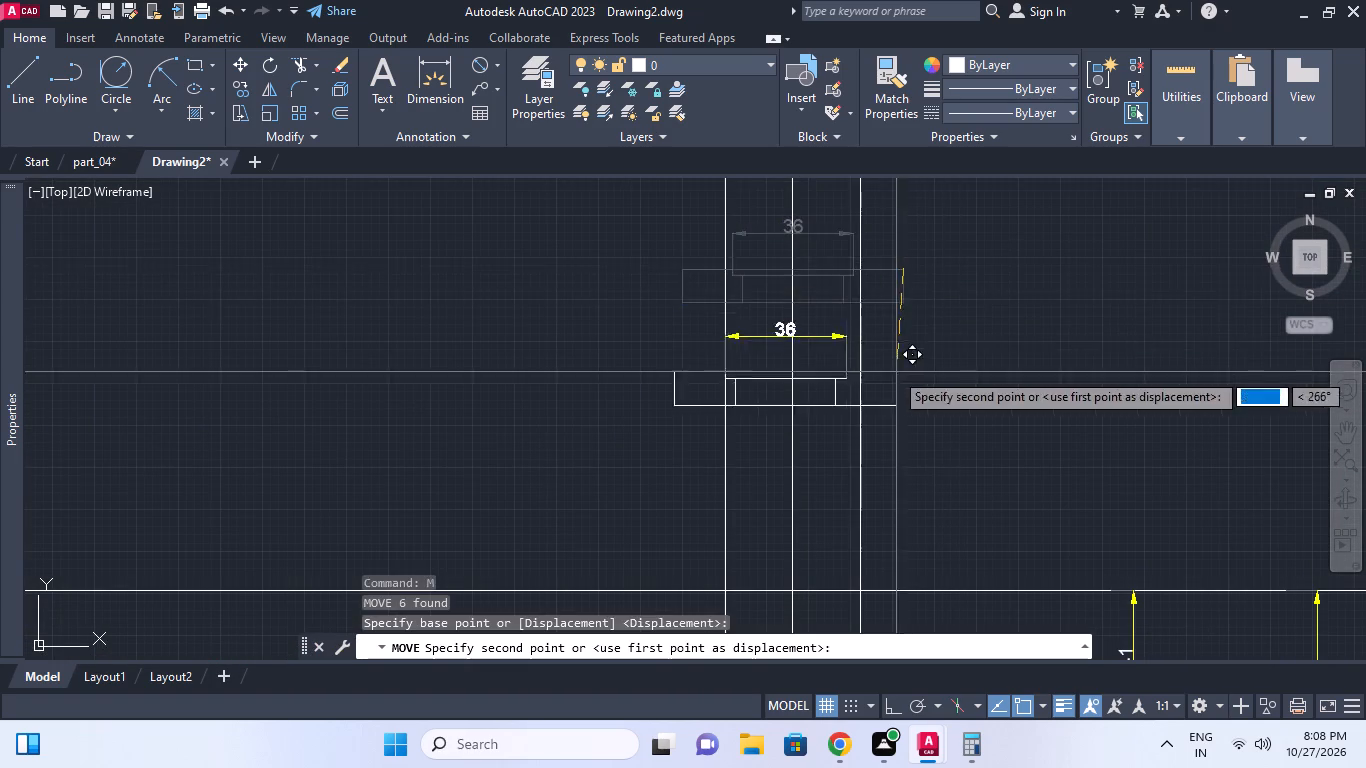
{"action": "middle_click_drag", "start_coordinate": [902, 362], "coordinate": [928, 221]}
{"action": "type", "text": "pe"}
{"action": "key", "text": "r"}
{"action": "key", "text": "space"}
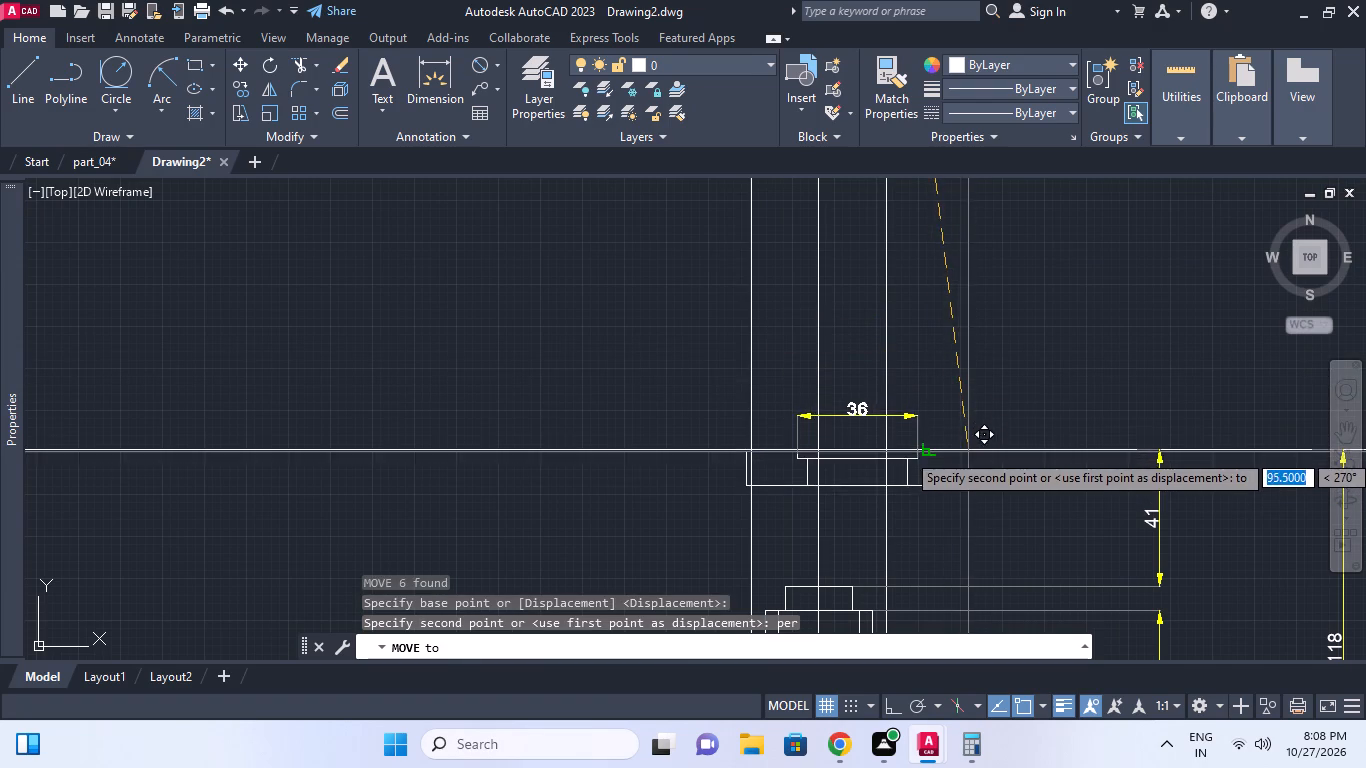
{"action": "left_click", "coordinate": [968, 452]}
{"action": "middle_click_drag", "start_coordinate": [991, 366], "coordinate": [986, 327]}
{"action": "scroll", "coordinate": [991, 363], "scroll_direction": "down", "scroll_amount": 1}
{"action": "middle_click_drag", "start_coordinate": [934, 467], "coordinate": [931, 346]}
{"action": "key", "text": "Escape"}
Erase the horizontal construction line that runs along the moved flange's top edge.
{"action": "scroll", "coordinate": [860, 287], "scroll_direction": "up", "scroll_amount": 1}
{"action": "middle_click_drag", "start_coordinate": [890, 368], "coordinate": [887, 344]}
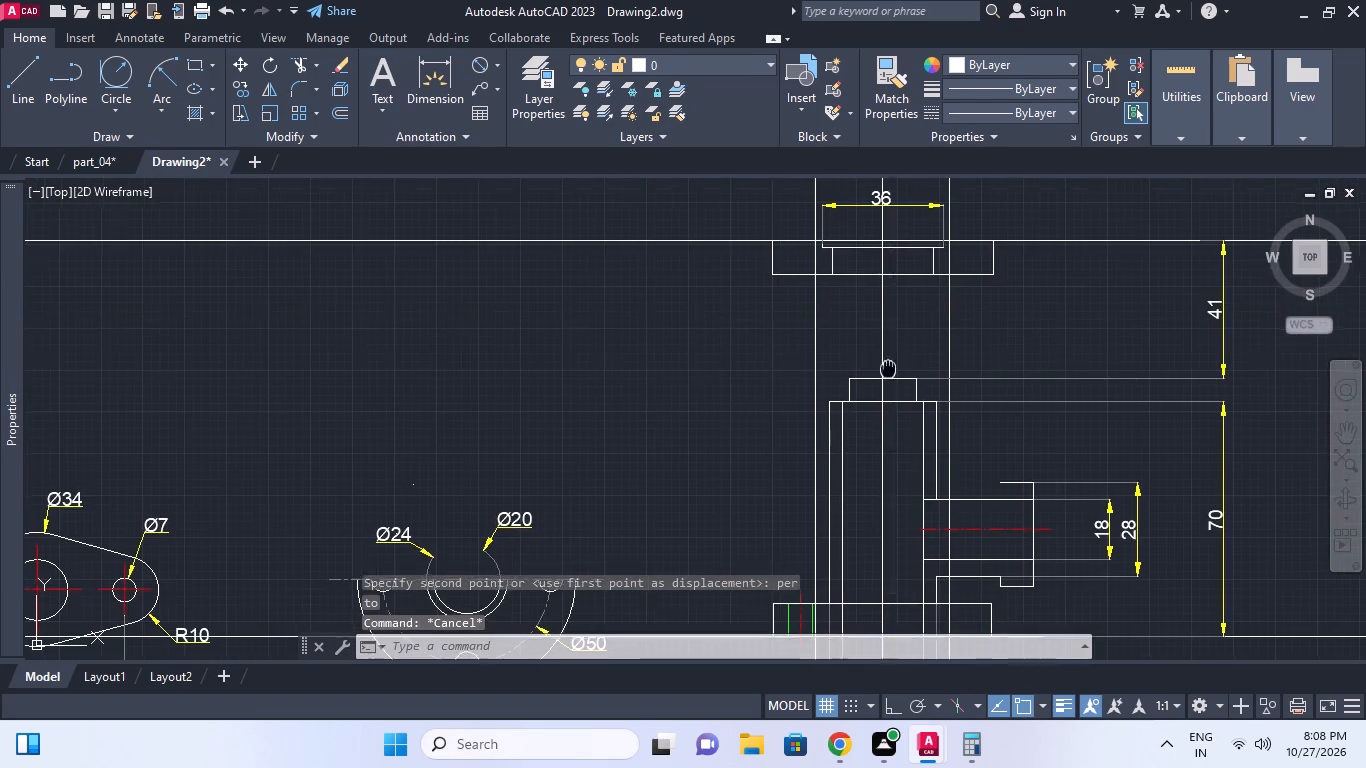
{"action": "middle_click_drag", "start_coordinate": [887, 344], "coordinate": [916, 282]}
{"action": "key", "text": "Escape"}
{"action": "scroll", "coordinate": [875, 351], "scroll_direction": "down", "scroll_amount": 1}
{"action": "middle_click_drag", "start_coordinate": [882, 390], "coordinate": [881, 418]}
{"action": "key", "text": "e"}
{"action": "key", "text": "space"}
{"action": "left_click", "coordinate": [723, 223]}
{"action": "left_click", "coordinate": [696, 282]}
{"action": "right_click", "coordinate": [696, 282]}
{"action": "middle_click", "coordinate": [824, 333]}
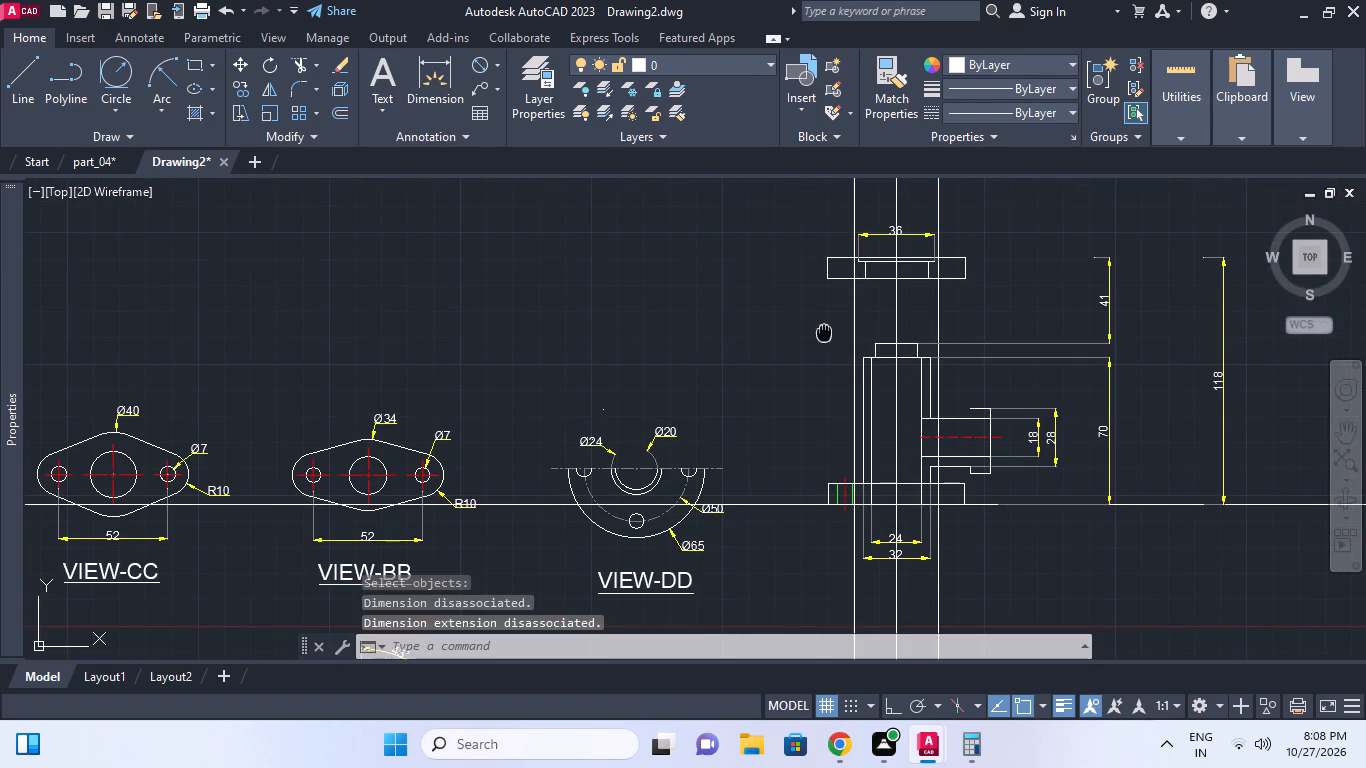
Offset the horizontal construction line at the base of the part upward by 90.
{"action": "key", "text": "Escape"}
{"action": "middle_click", "coordinate": [870, 478]}
{"action": "key", "text": "space"}
{"action": "key", "text": "Escape"}
{"action": "type", "text": "o 90"}
{"action": "key", "text": "Return"}
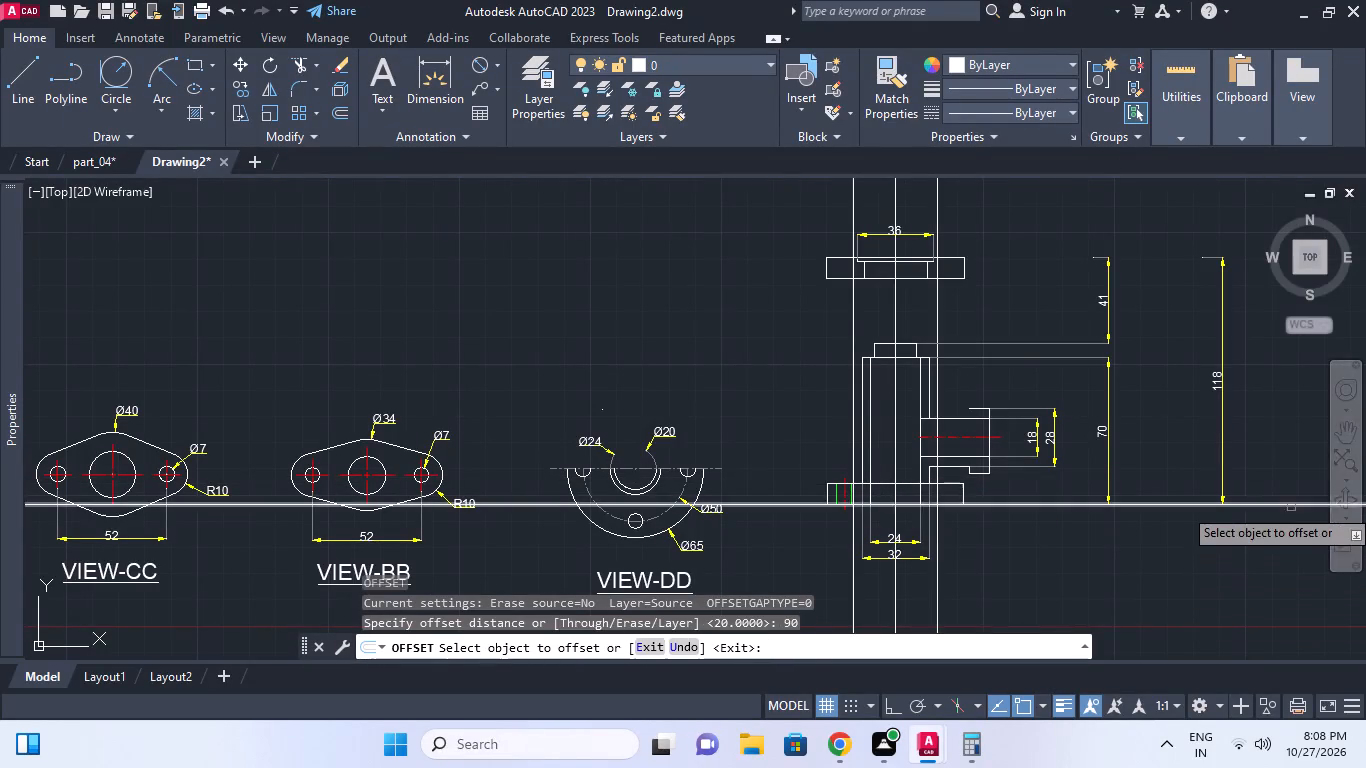
{"action": "left_click", "coordinate": [1291, 507]}
{"action": "left_click", "coordinate": [1266, 432]}
{"action": "middle_click", "coordinate": [829, 285]}
{"action": "key", "text": "Escape"}
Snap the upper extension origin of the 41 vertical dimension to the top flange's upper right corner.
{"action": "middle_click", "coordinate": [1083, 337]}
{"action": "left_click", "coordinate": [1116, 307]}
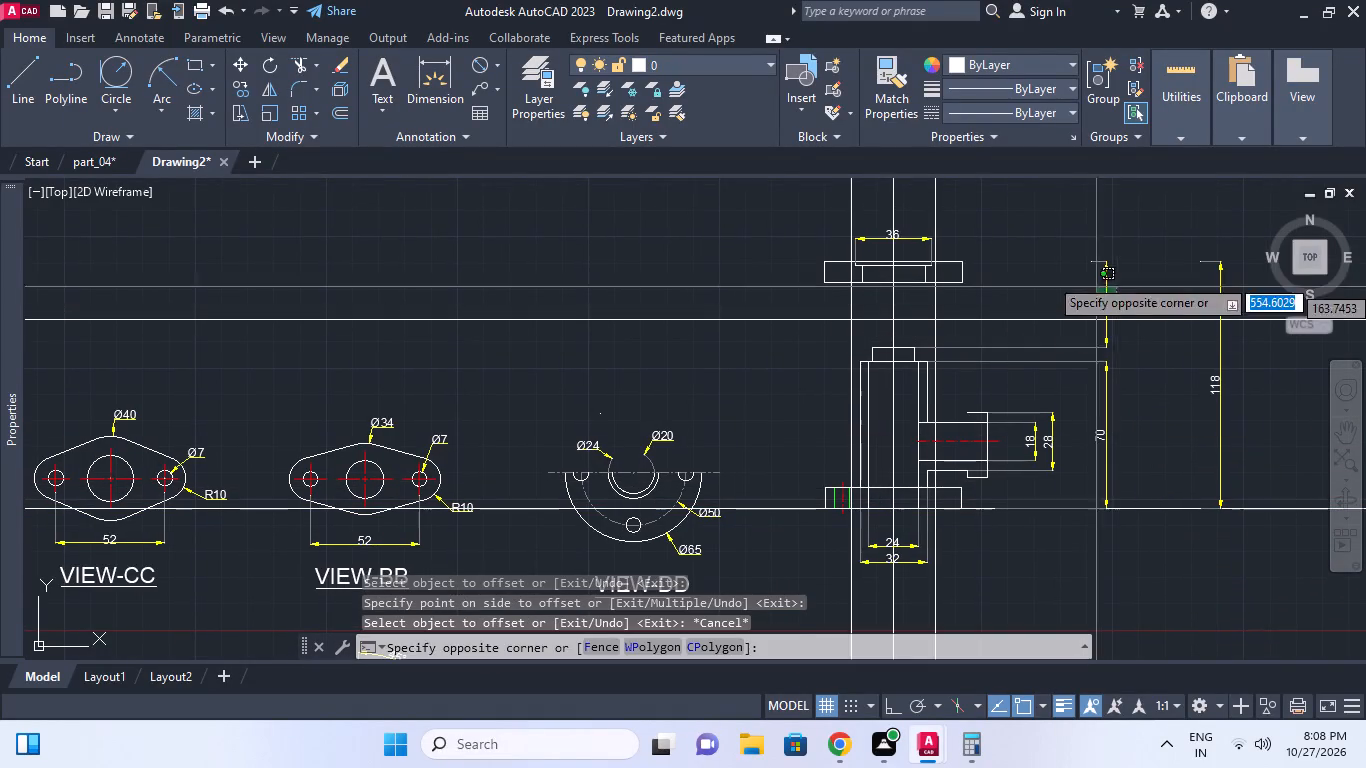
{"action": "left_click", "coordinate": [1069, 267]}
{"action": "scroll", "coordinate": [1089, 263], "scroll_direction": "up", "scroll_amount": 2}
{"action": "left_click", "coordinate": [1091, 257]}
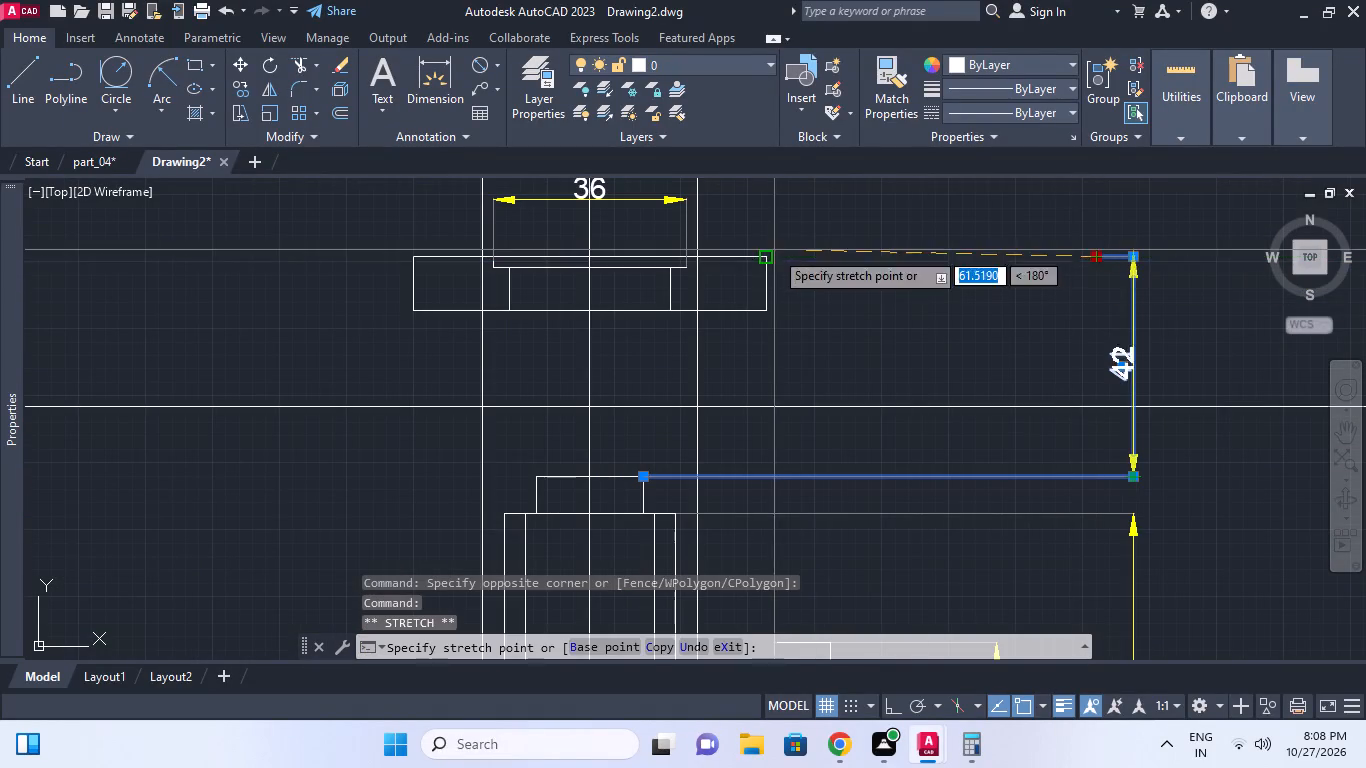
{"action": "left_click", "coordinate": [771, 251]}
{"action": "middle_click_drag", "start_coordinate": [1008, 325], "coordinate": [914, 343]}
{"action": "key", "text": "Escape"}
Move the upper extension origin of the 41 vertical dimension to the right end of the shallow recess floor.
{"action": "key", "text": "space"}
{"action": "scroll", "coordinate": [1121, 336], "scroll_direction": "down", "scroll_amount": 1}
{"action": "middle_click_drag", "start_coordinate": [1118, 336], "coordinate": [902, 343]}
{"action": "key", "text": "Escape"}
{"action": "left_click", "coordinate": [886, 325]}
{"action": "left_click", "coordinate": [810, 298]}
{"action": "scroll", "coordinate": [716, 298], "scroll_direction": "up", "scroll_amount": 3}
{"action": "middle_click_drag", "start_coordinate": [252, 338], "coordinate": [460, 358]}
{"action": "left_click", "coordinate": [551, 342]}
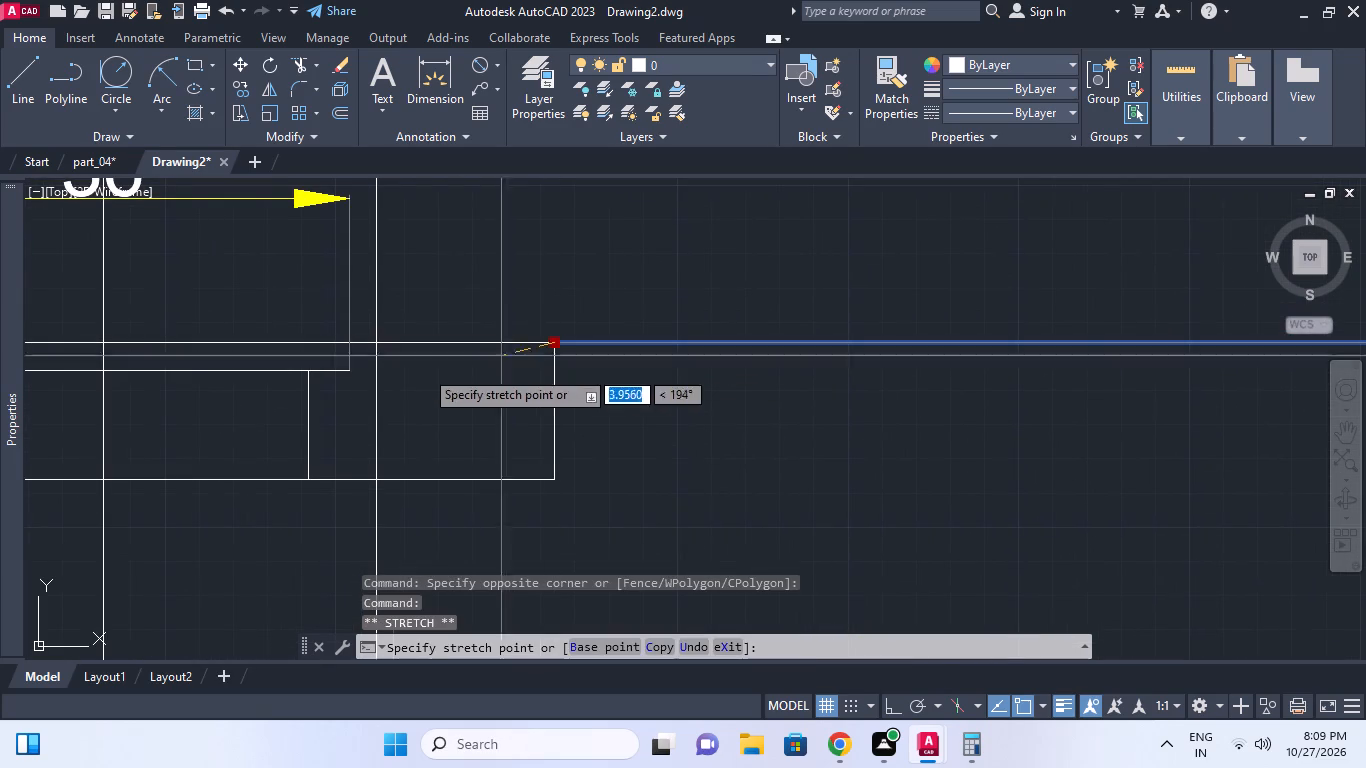
{"action": "left_click", "coordinate": [353, 370]}
{"action": "key", "text": "Escape"}
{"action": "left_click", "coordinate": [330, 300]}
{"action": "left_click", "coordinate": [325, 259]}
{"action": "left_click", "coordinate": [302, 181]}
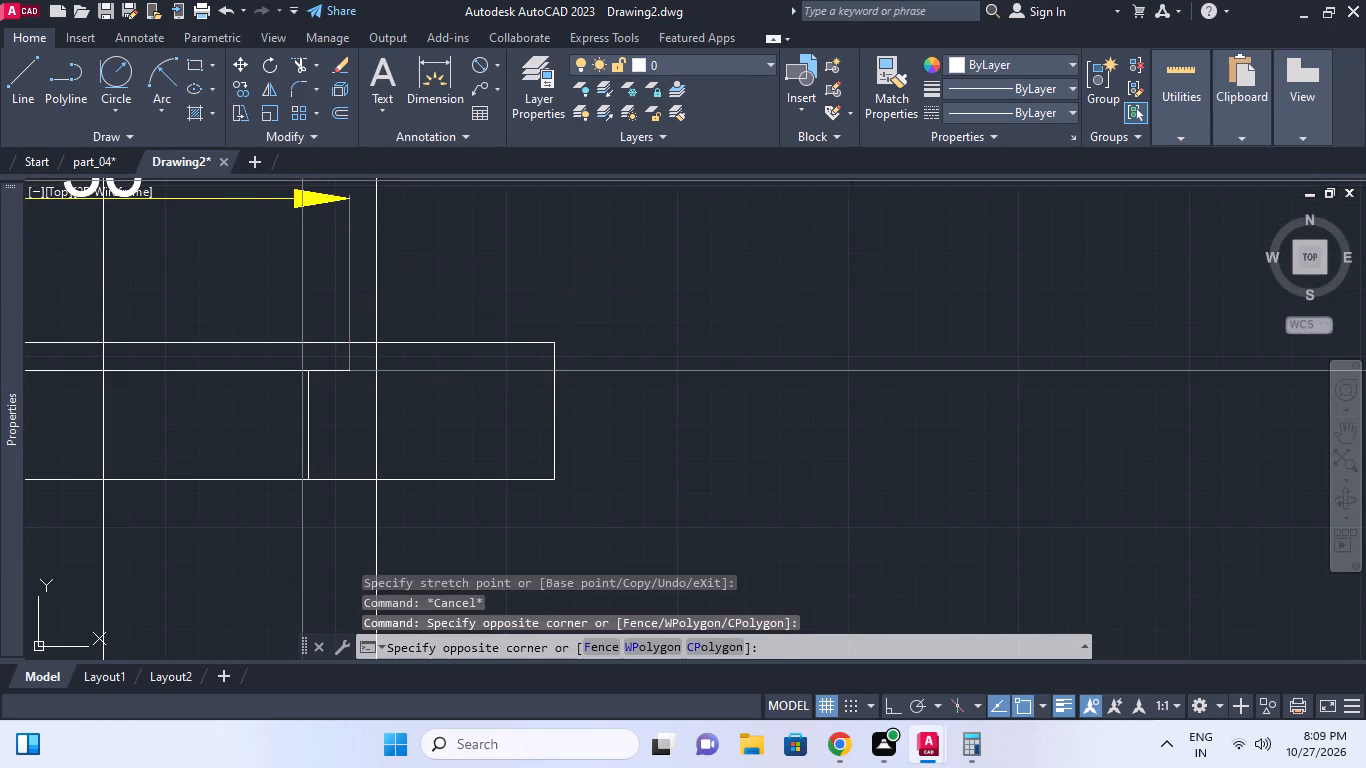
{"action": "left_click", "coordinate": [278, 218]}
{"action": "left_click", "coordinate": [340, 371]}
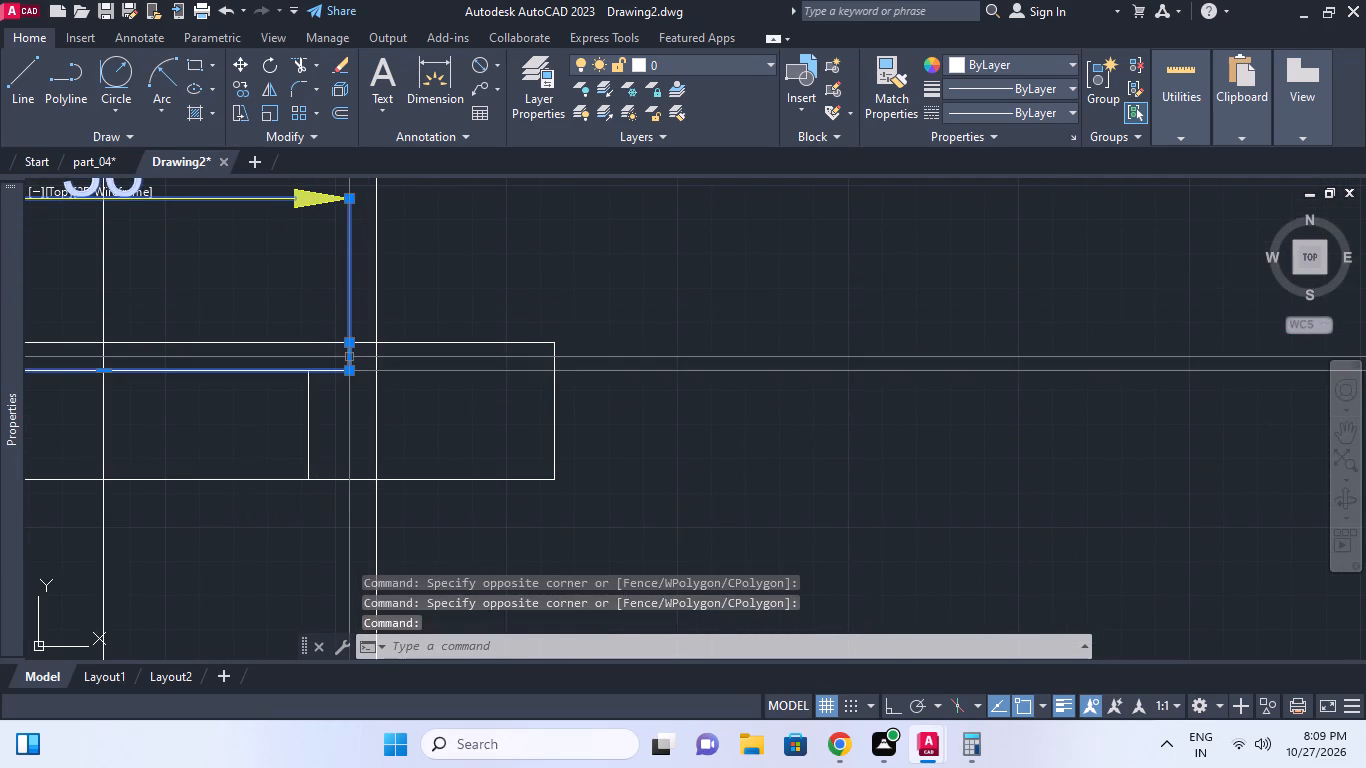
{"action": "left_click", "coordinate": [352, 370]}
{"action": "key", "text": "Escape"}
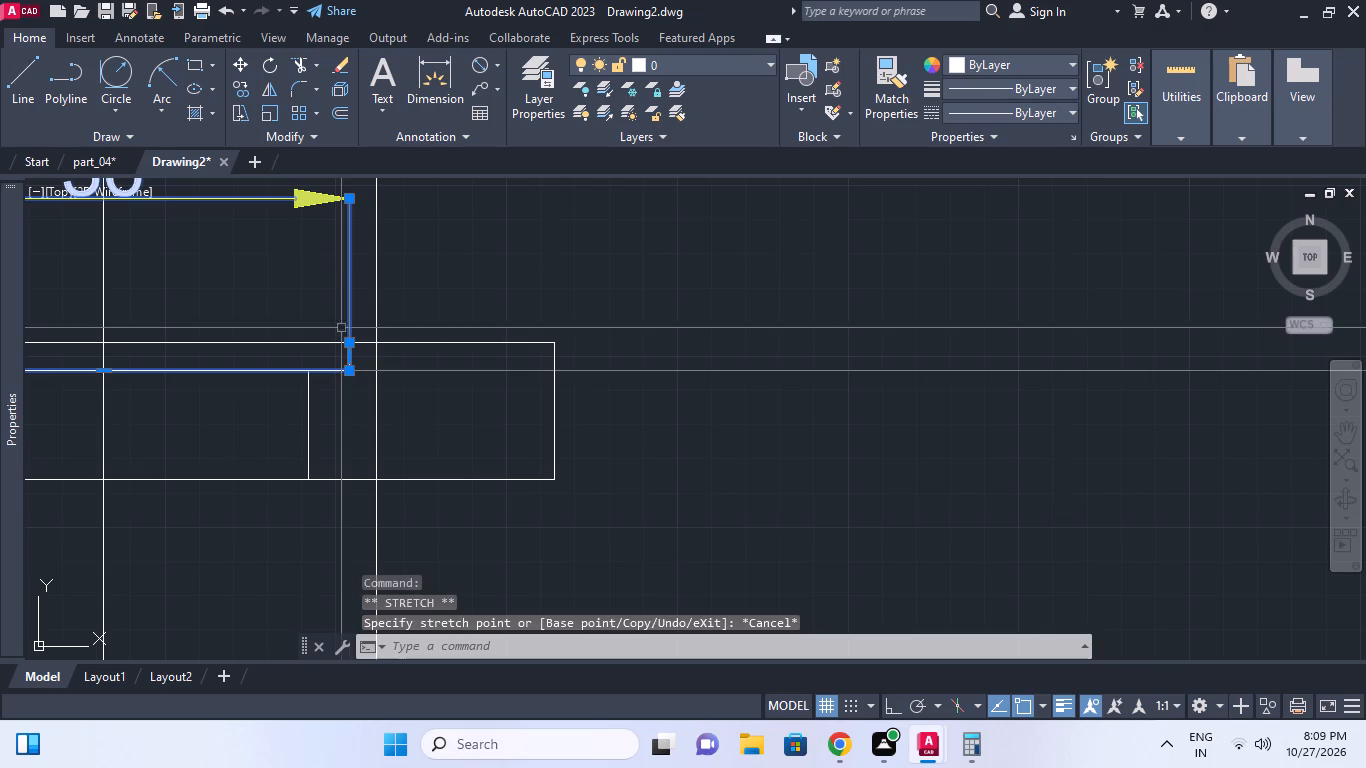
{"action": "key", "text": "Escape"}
Move the right extension origin of the 36 dimension up to the flange's top edge at the recess side.
{"action": "left_click", "coordinate": [276, 206]}
{"action": "left_click", "coordinate": [217, 218]}
{"action": "middle_click_drag", "start_coordinate": [323, 264], "coordinate": [515, 395]}
{"action": "scroll", "coordinate": [515, 395], "scroll_direction": "down", "scroll_amount": 1}
{"action": "left_click", "coordinate": [524, 339]}
{"action": "left_click", "coordinate": [451, 356]}
{"action": "left_click", "coordinate": [532, 462]}
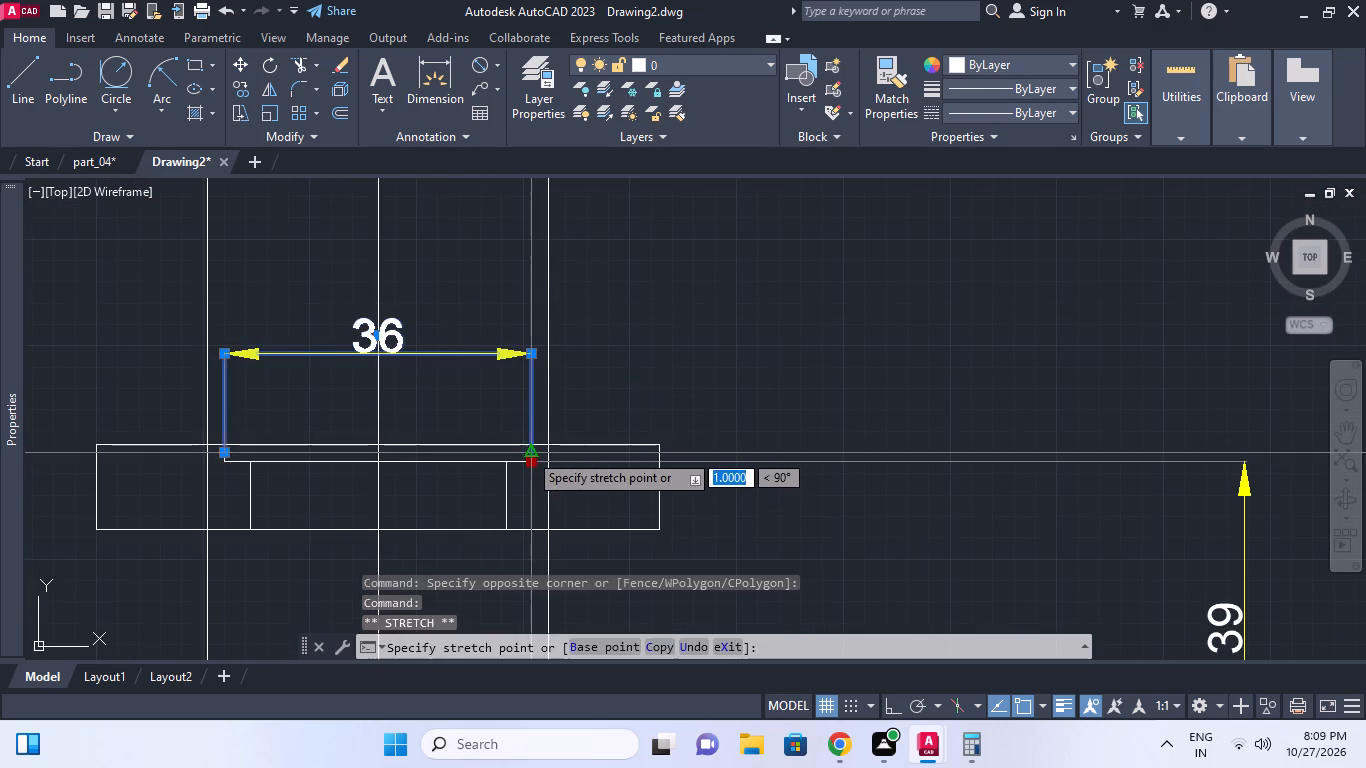
{"action": "left_click", "coordinate": [529, 445]}
{"action": "middle_click_drag", "start_coordinate": [441, 442], "coordinate": [674, 440]}
{"action": "key", "text": "Escape"}
Move the left extension origin of the 36 dimension up to the flange's top edge at the recess side.
{"action": "scroll", "coordinate": [502, 420], "scroll_direction": "up", "scroll_amount": 2}
{"action": "left_click_drag", "start_coordinate": [607, 394], "coordinate": [595, 375]}
{"action": "left_click", "coordinate": [452, 237]}
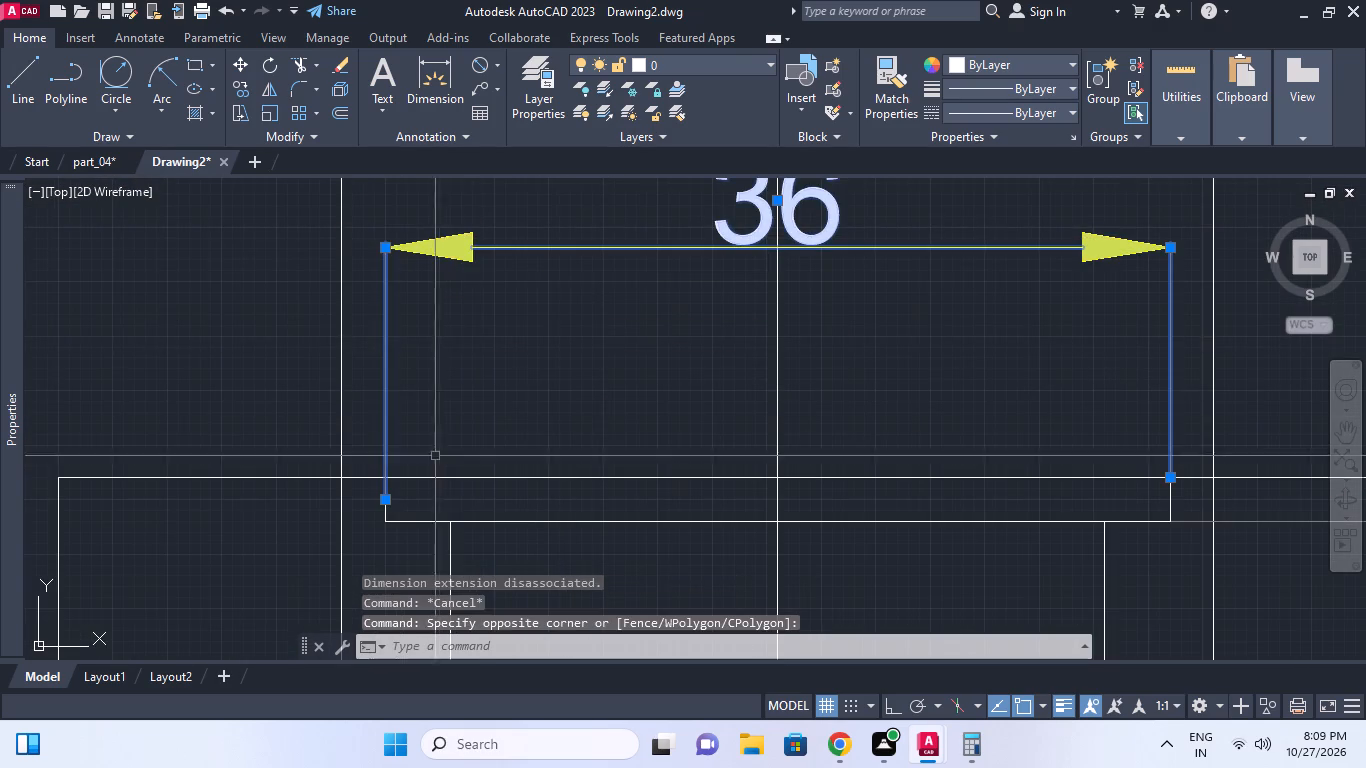
{"action": "left_click", "coordinate": [385, 501]}
{"action": "left_click", "coordinate": [382, 482]}
{"action": "key", "text": "Escape"}
{"action": "scroll", "coordinate": [499, 443], "scroll_direction": "down", "scroll_amount": 3}
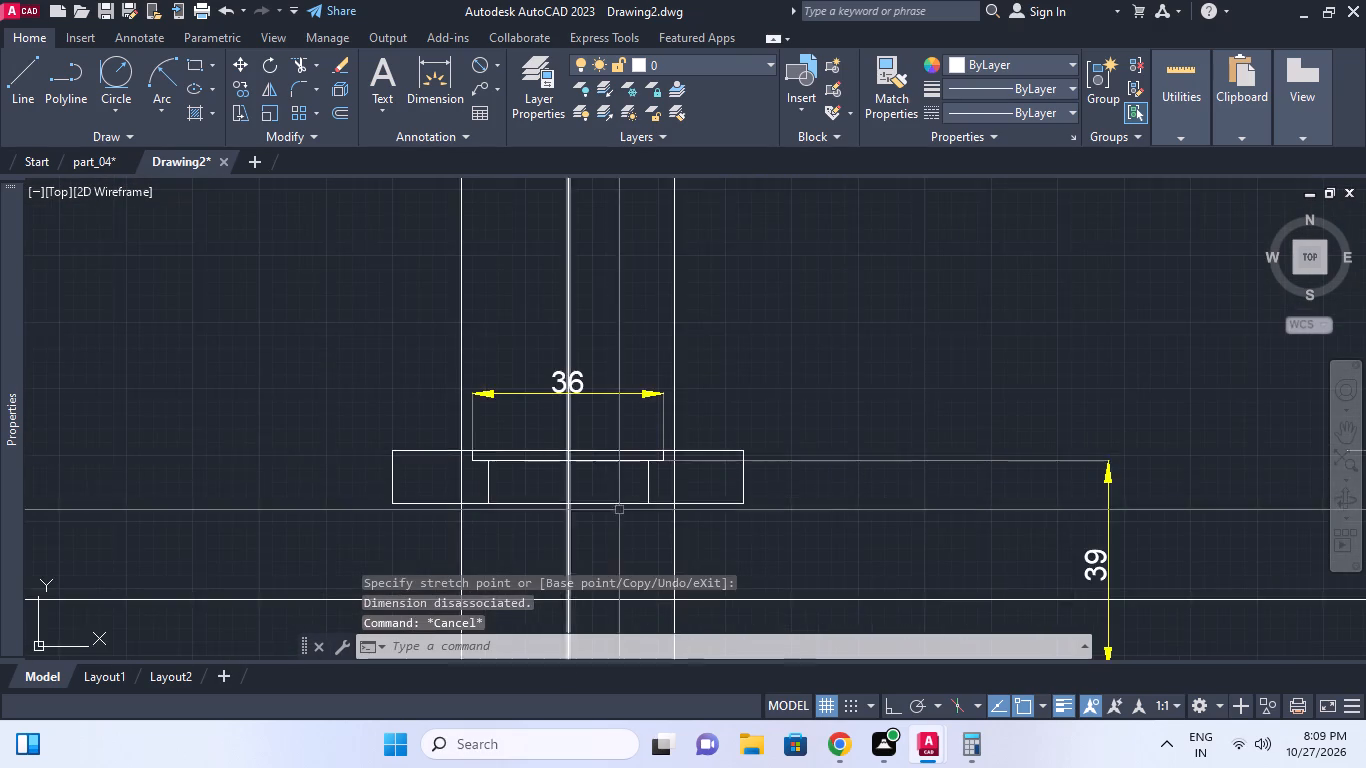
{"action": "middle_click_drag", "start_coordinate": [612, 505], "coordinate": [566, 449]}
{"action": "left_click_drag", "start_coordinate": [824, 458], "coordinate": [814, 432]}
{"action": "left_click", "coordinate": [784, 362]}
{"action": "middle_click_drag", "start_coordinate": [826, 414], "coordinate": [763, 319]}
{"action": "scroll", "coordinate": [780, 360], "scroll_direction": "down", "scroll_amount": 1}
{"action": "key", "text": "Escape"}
Snap the upper extension origin of the 118 overall height dimension to the top flange's upper right corner.
{"action": "middle_click_drag", "start_coordinate": [990, 477], "coordinate": [908, 455]}
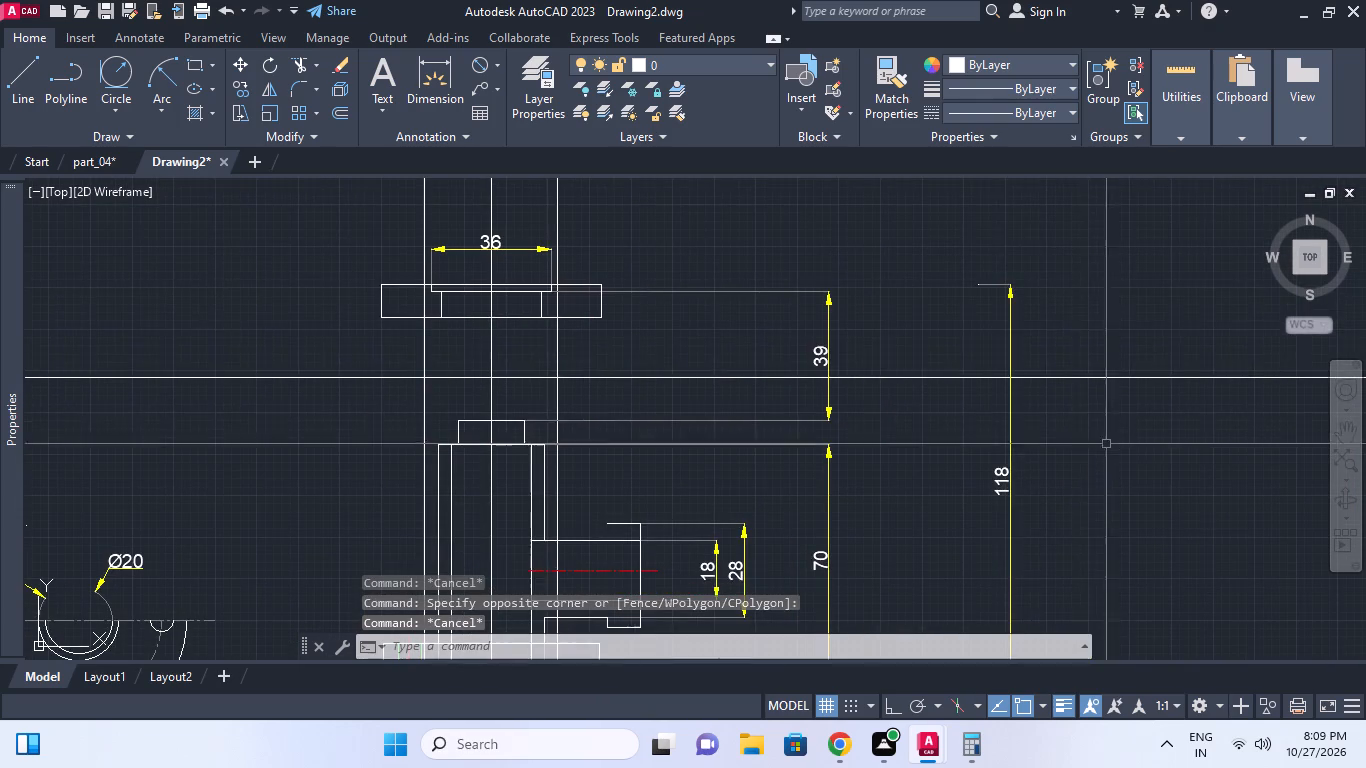
{"action": "left_click", "coordinate": [1082, 349]}
{"action": "left_click", "coordinate": [994, 293]}
{"action": "left_click", "coordinate": [955, 282]}
{"action": "left_click", "coordinate": [989, 286]}
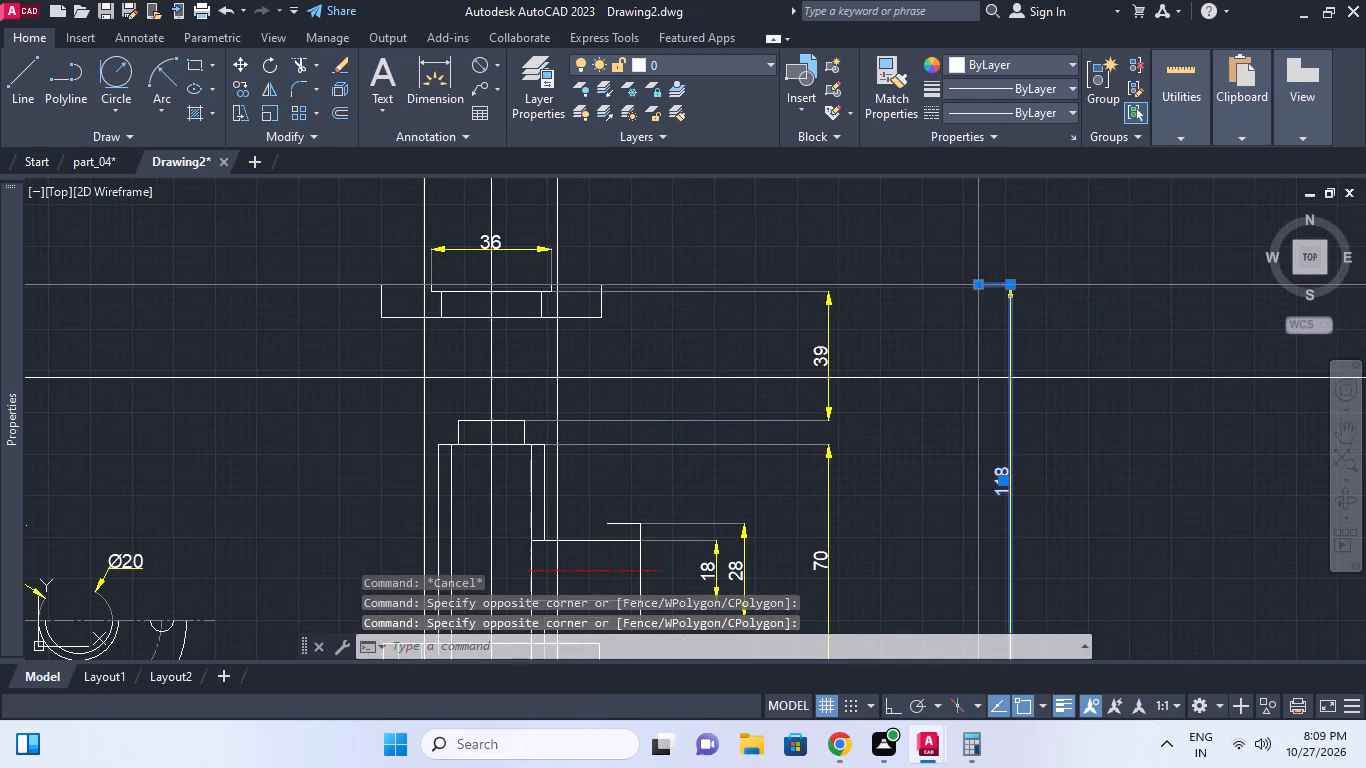
{"action": "left_click", "coordinate": [975, 285]}
{"action": "scroll", "coordinate": [545, 285], "scroll_direction": "up", "scroll_amount": 2}
{"action": "left_click", "coordinate": [681, 285]}
{"action": "key", "text": "Escape"}
{"action": "scroll", "coordinate": [775, 288], "scroll_direction": "down", "scroll_amount": 4}
{"action": "middle_click_drag", "start_coordinate": [775, 288], "coordinate": [757, 286]}
{"action": "key", "text": "Escape"}
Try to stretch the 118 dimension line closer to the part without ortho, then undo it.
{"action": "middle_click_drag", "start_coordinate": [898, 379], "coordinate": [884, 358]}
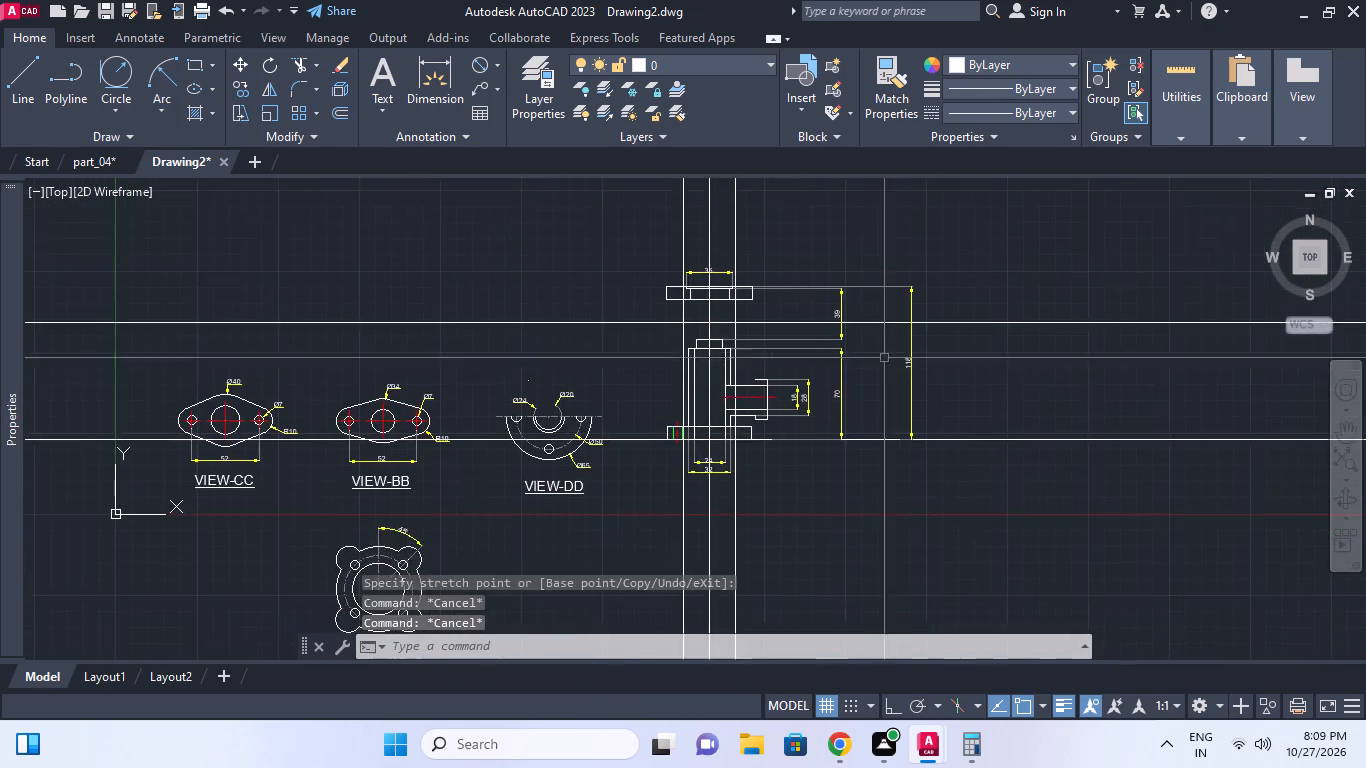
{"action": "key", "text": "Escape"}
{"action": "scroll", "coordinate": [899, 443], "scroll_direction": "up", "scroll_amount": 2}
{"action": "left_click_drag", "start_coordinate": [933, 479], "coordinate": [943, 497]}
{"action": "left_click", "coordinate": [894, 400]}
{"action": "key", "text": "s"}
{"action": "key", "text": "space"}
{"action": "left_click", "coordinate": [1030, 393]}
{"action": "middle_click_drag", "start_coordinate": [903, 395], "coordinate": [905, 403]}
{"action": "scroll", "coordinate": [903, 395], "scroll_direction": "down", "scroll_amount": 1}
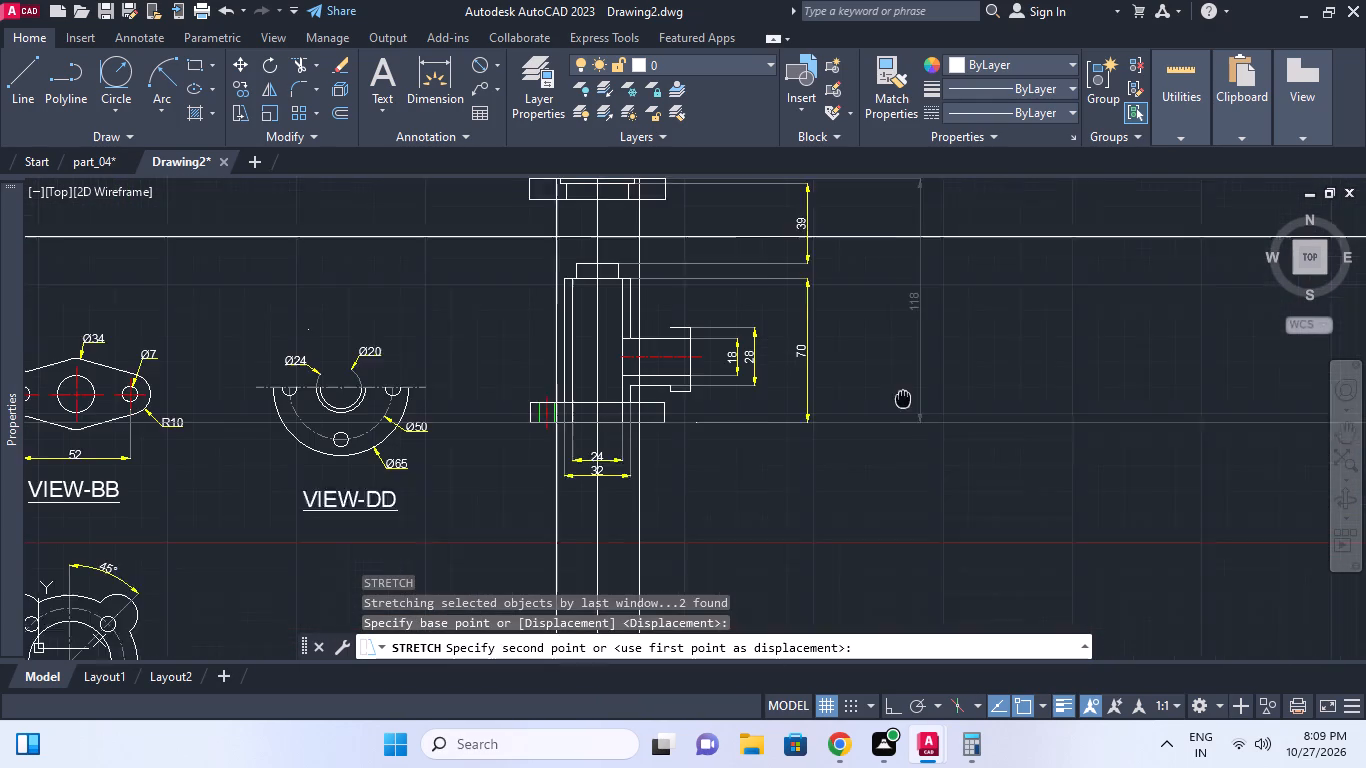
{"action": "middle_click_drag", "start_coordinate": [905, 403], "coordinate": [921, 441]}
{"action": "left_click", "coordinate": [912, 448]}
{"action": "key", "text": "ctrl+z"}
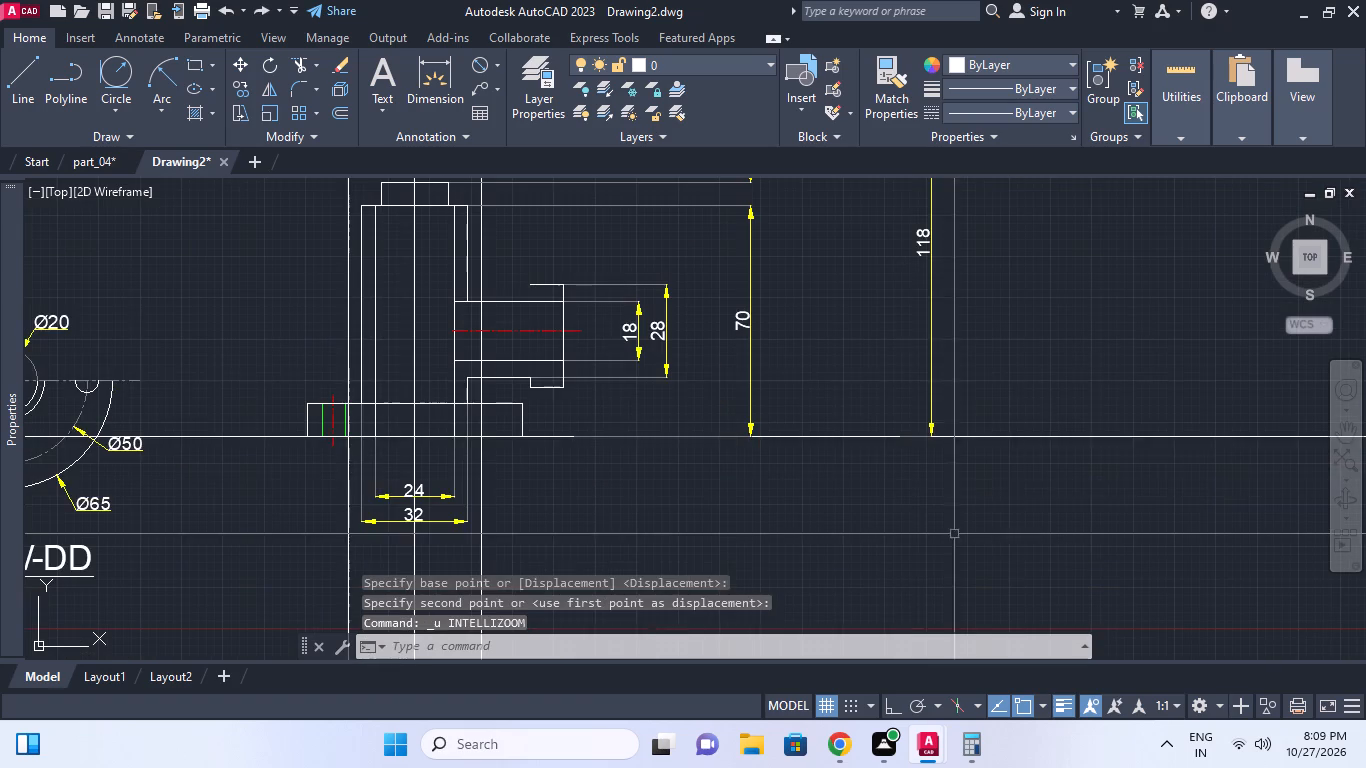
Turn ortho on and stretch the 118 dimension line horizontally inward, close beside the 39 and 70 dimensions.
{"action": "left_click", "coordinate": [954, 534]}
{"action": "left_click", "coordinate": [903, 380]}
{"action": "key", "text": "s"}
{"action": "key", "text": "space"}
{"action": "key", "text": "F8"}
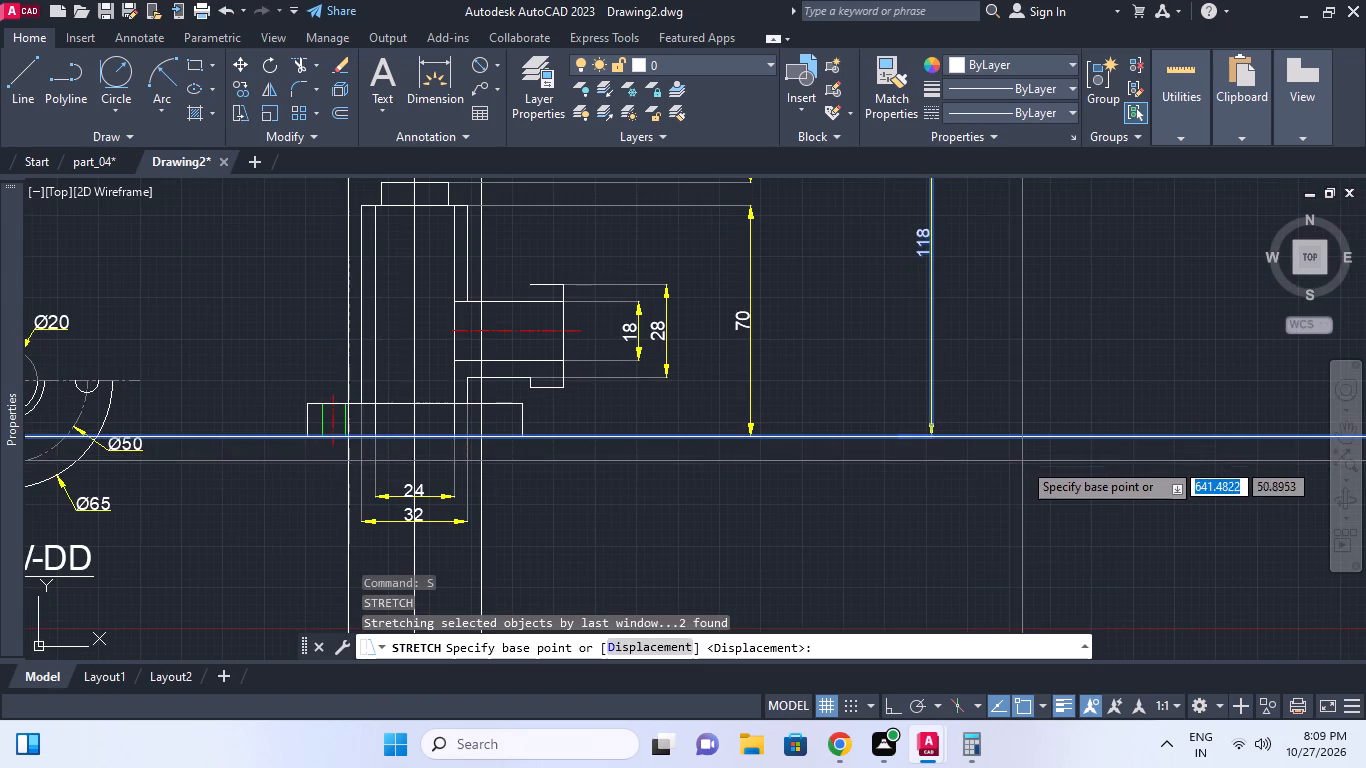
{"action": "left_click_drag", "start_coordinate": [1025, 480], "coordinate": [1008, 485]}
{"action": "middle_click_drag", "start_coordinate": [930, 495], "coordinate": [935, 509]}
{"action": "scroll", "coordinate": [927, 520], "scroll_direction": "down", "scroll_amount": 2}
{"action": "left_click", "coordinate": [914, 510]}
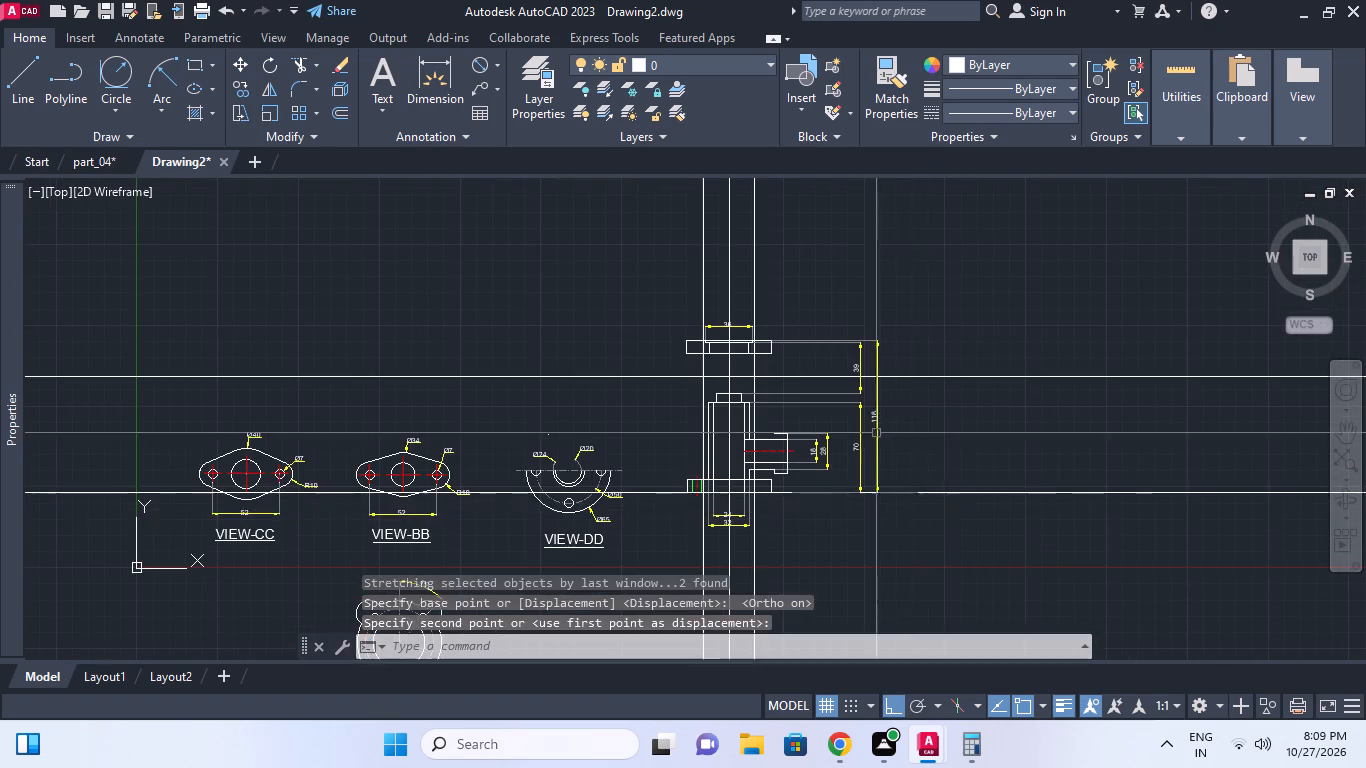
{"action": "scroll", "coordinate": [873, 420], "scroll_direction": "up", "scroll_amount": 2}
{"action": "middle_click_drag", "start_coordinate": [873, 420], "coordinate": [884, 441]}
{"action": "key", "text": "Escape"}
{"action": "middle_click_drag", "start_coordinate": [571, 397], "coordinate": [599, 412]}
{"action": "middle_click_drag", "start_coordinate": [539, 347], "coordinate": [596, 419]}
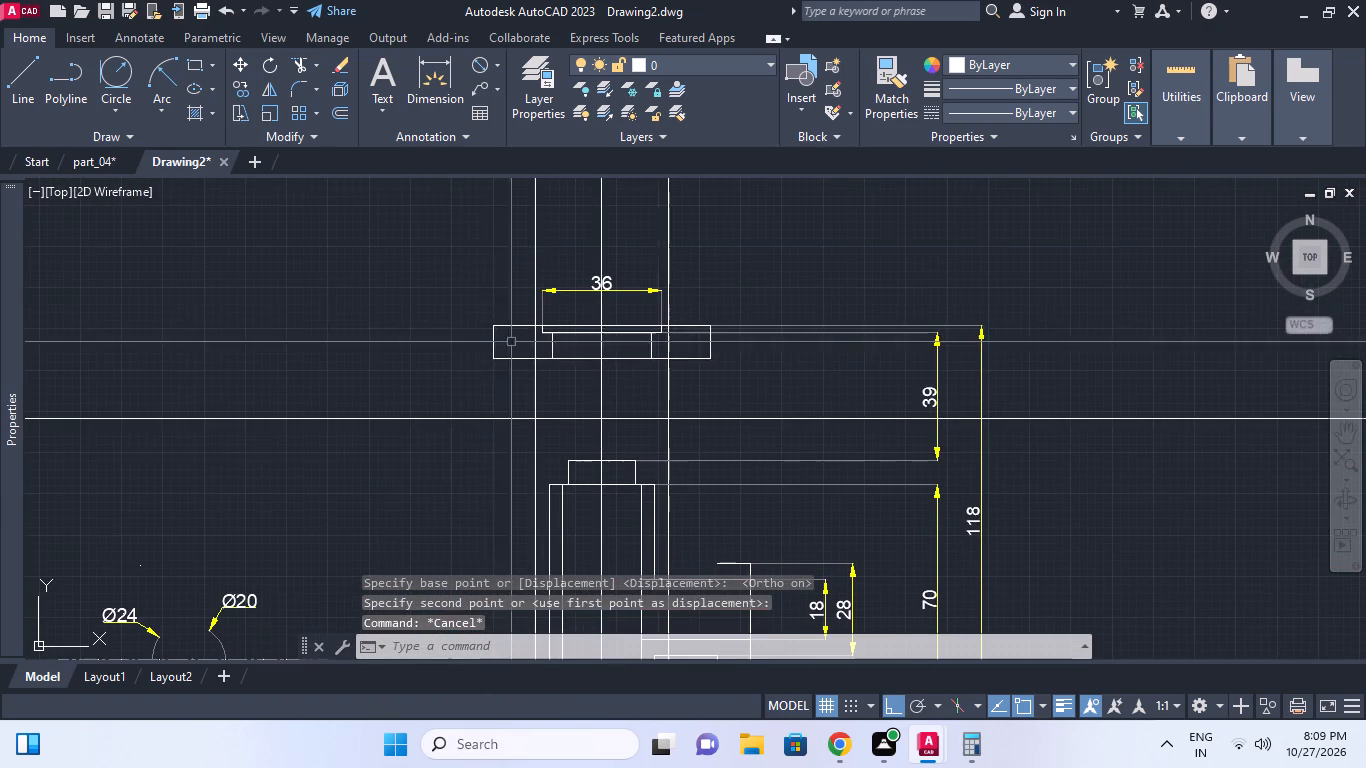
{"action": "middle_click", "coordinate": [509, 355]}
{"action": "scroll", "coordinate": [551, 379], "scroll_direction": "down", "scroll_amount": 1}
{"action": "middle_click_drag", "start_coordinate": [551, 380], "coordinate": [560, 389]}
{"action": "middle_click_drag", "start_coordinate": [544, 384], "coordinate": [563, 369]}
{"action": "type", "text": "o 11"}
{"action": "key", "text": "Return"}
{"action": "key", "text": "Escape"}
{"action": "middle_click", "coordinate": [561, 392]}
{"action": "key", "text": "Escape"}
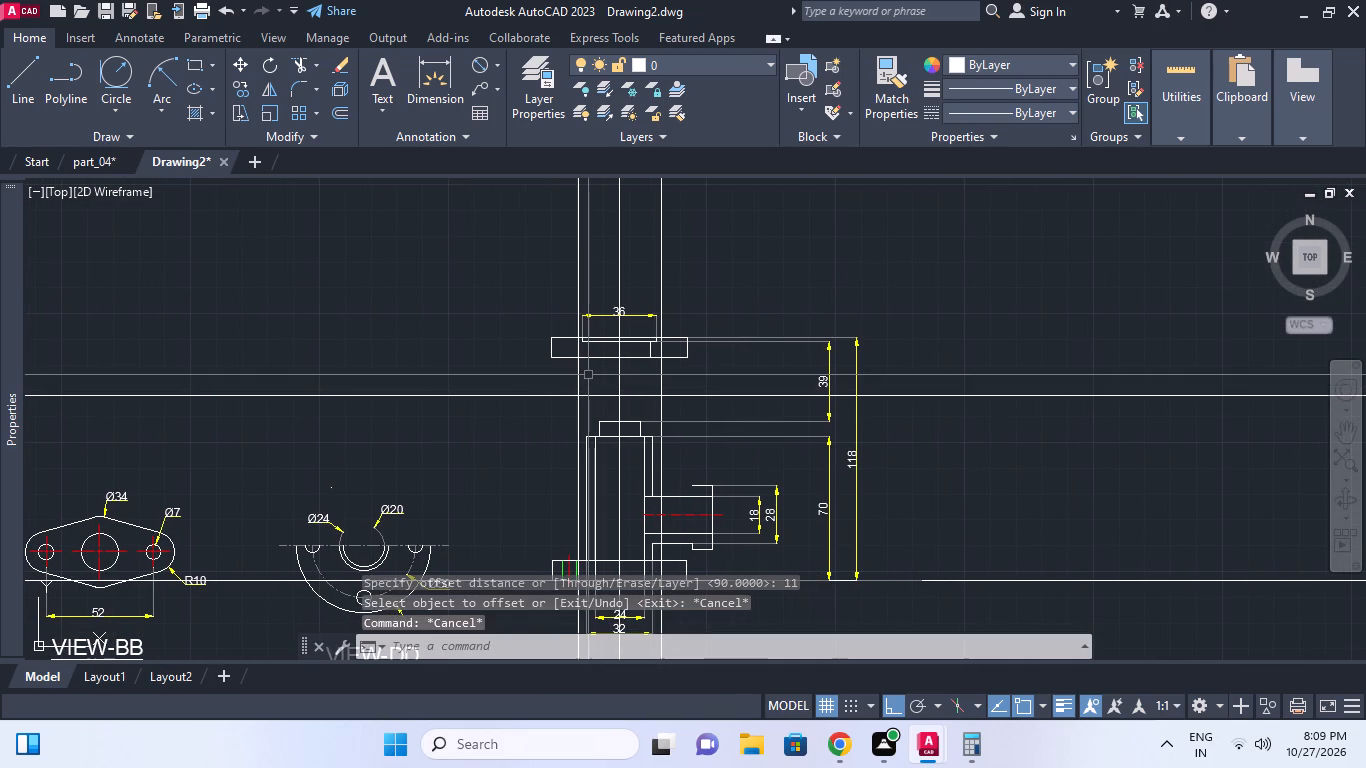
Measure the horizontal distance from the front view's vertical centre line to the outer end of the right branch, without placing a dimension.
{"action": "middle_click_drag", "start_coordinate": [610, 449], "coordinate": [618, 304]}
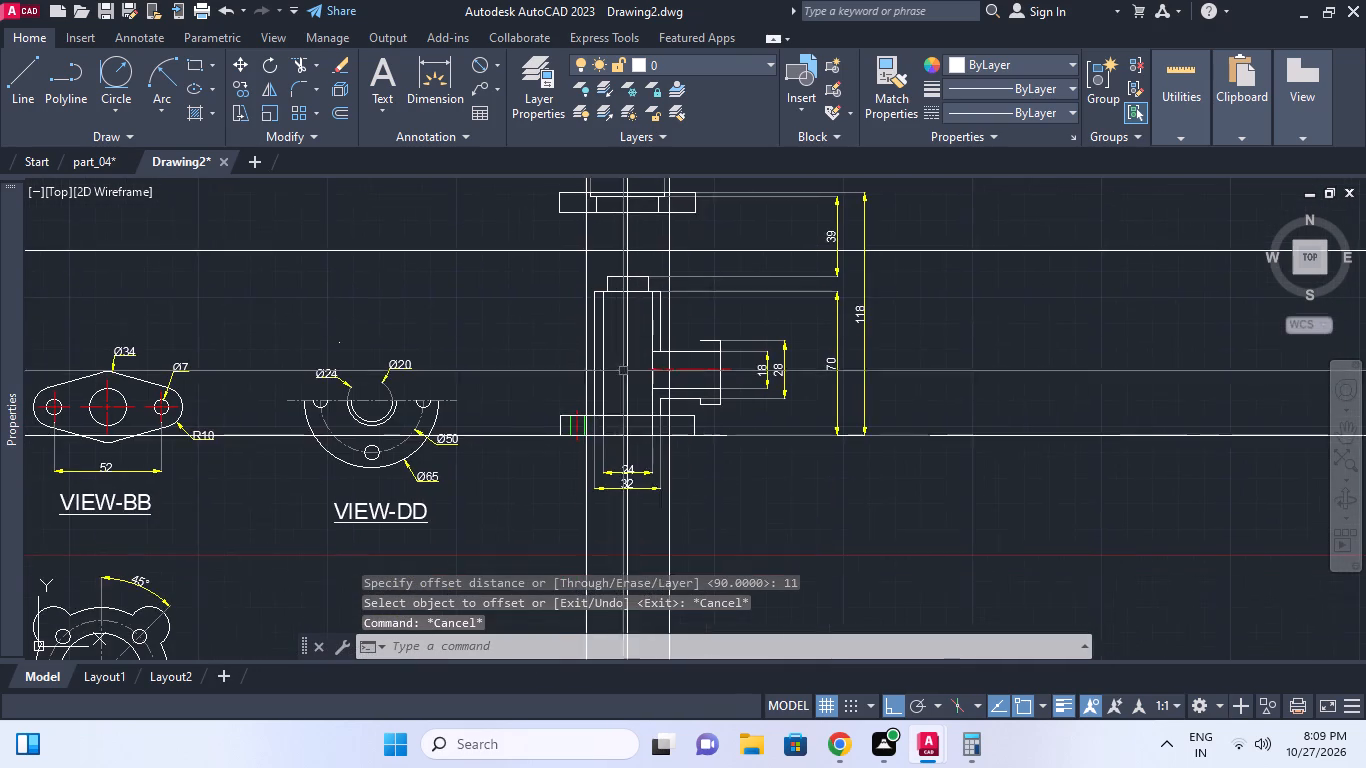
{"action": "middle_click_drag", "start_coordinate": [643, 436], "coordinate": [638, 404]}
{"action": "middle_click_drag", "start_coordinate": [658, 354], "coordinate": [661, 395]}
{"action": "type", "text": "dk"}
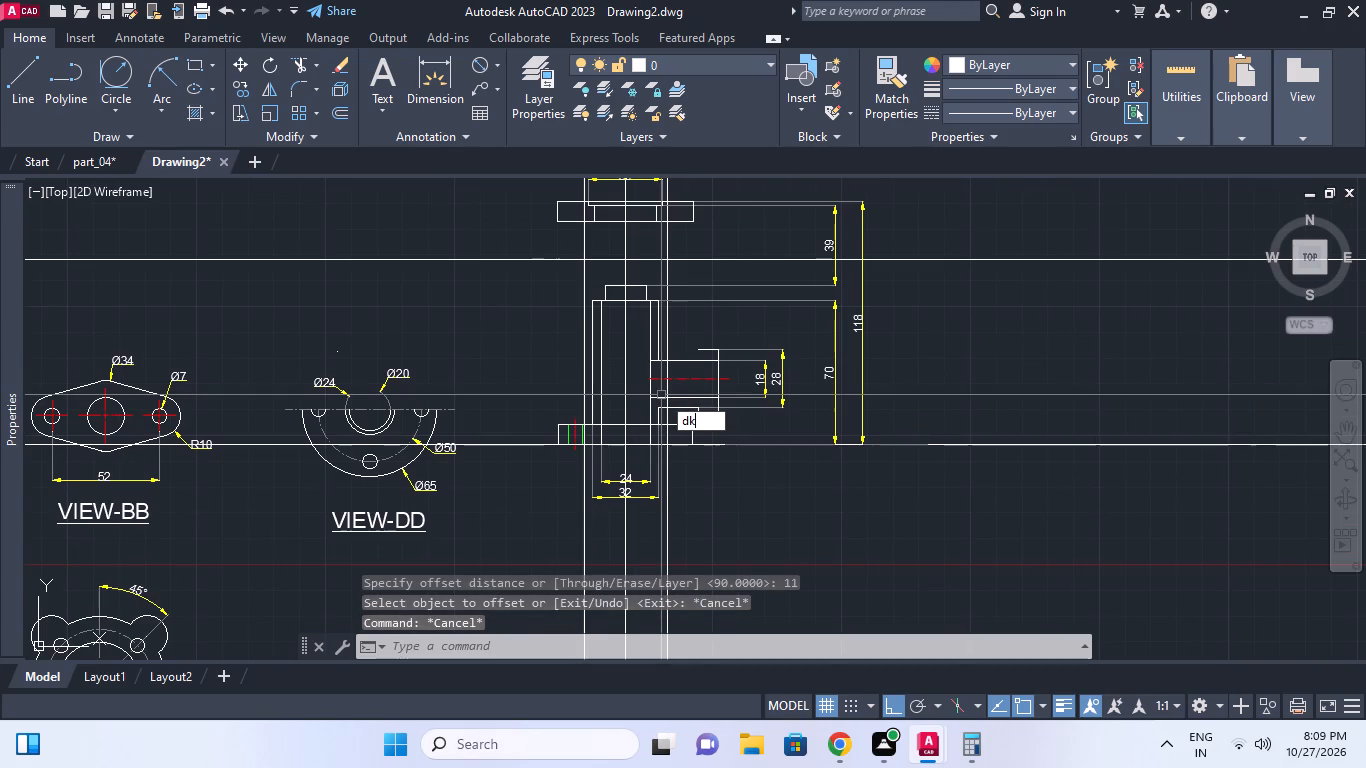
{"action": "key", "text": "Escape"}
{"action": "type", "text": "dli"}
{"action": "key", "text": "space"}
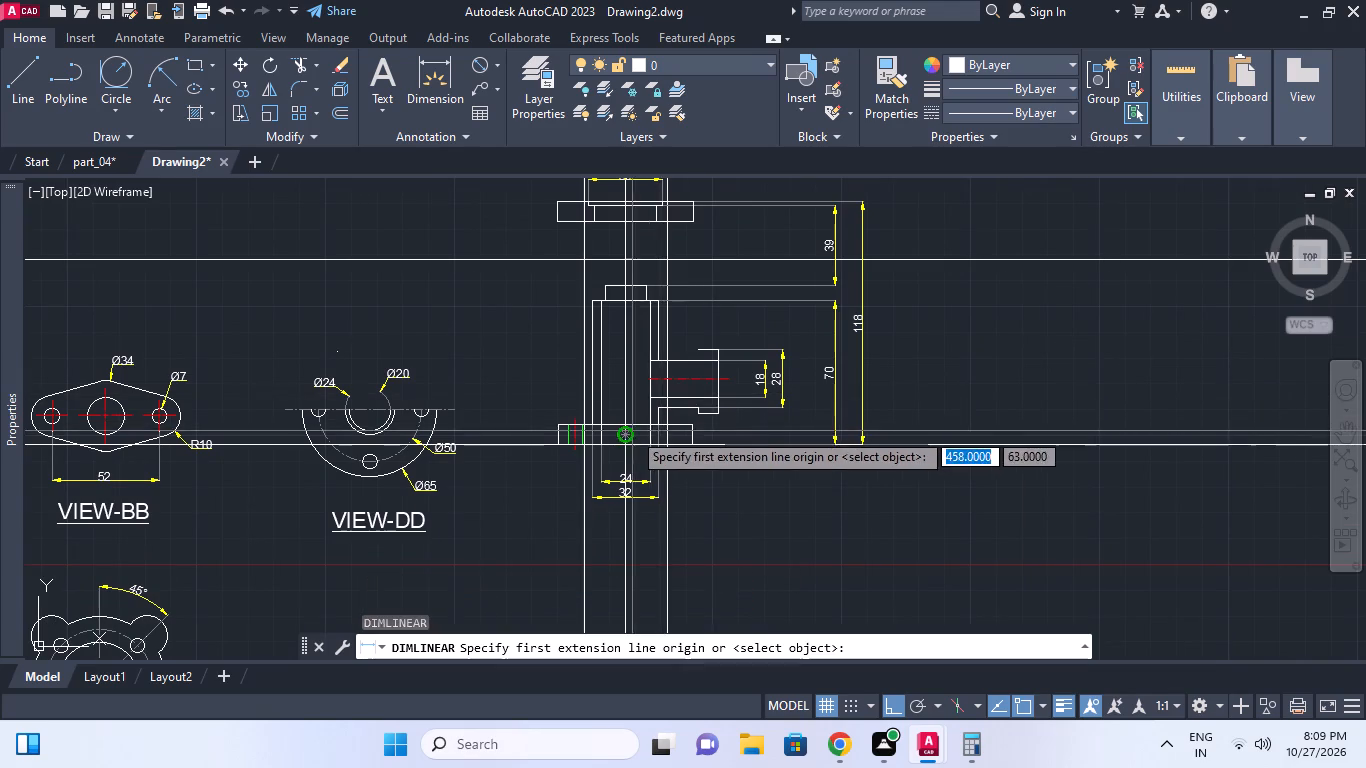
{"action": "scroll", "coordinate": [632, 431], "scroll_direction": "up", "scroll_amount": 2}
{"action": "left_click", "coordinate": [611, 377]}
{"action": "scroll", "coordinate": [870, 426], "scroll_direction": "down", "scroll_amount": 1}
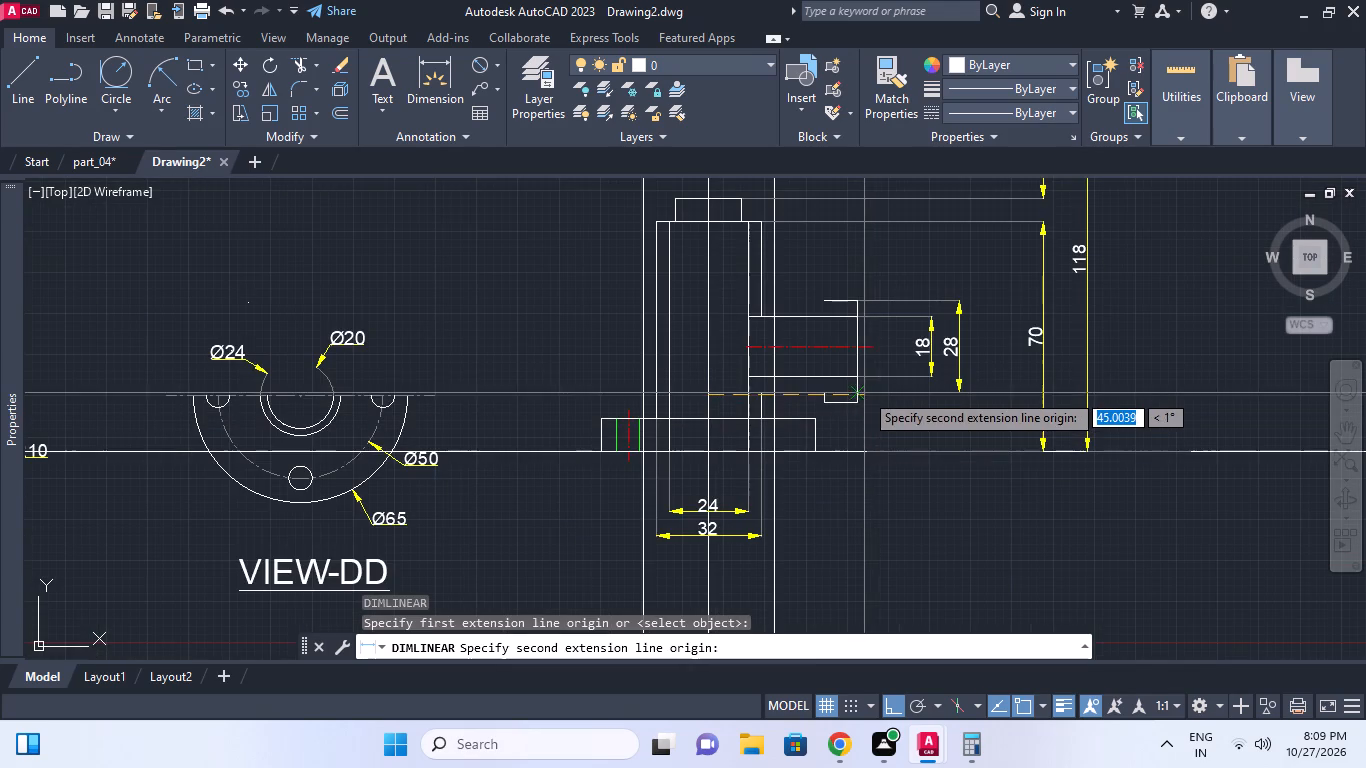
{"action": "left_click", "coordinate": [859, 384]}
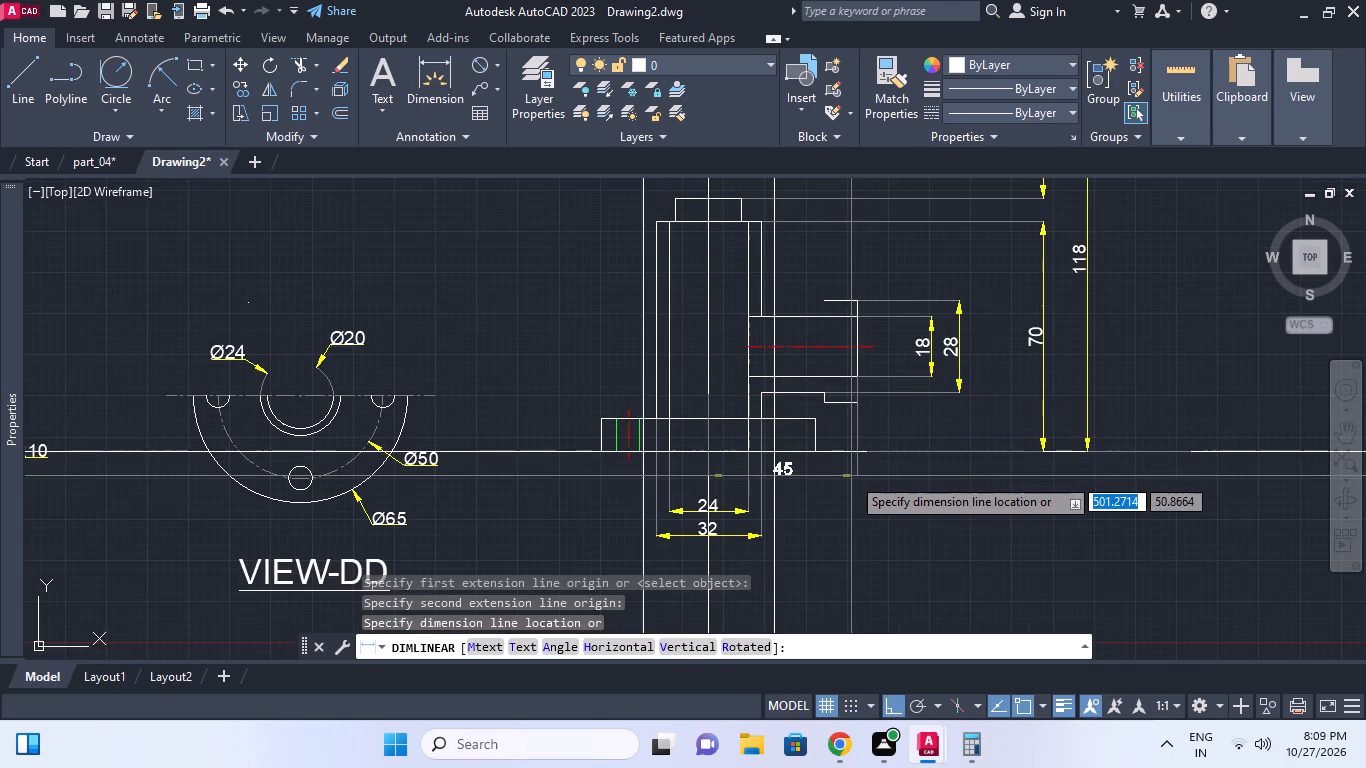
{"action": "key", "text": "Escape"}
Offset the front view's vertical centre line 45 to the left.
{"action": "middle_click_drag", "start_coordinate": [732, 343], "coordinate": [768, 486]}
{"action": "key", "text": "Escape"}
{"action": "middle_click_drag", "start_coordinate": [757, 362], "coordinate": [763, 436]}
{"action": "key", "text": "Escape"}
{"action": "scroll", "coordinate": [744, 363], "scroll_direction": "down", "scroll_amount": 1}
{"action": "middle_click_drag", "start_coordinate": [745, 364], "coordinate": [746, 412]}
{"action": "type", "text": "o 4"}
{"action": "key", "text": "5"}
{"action": "key", "text": "Return"}
{"action": "left_click", "coordinate": [745, 403]}
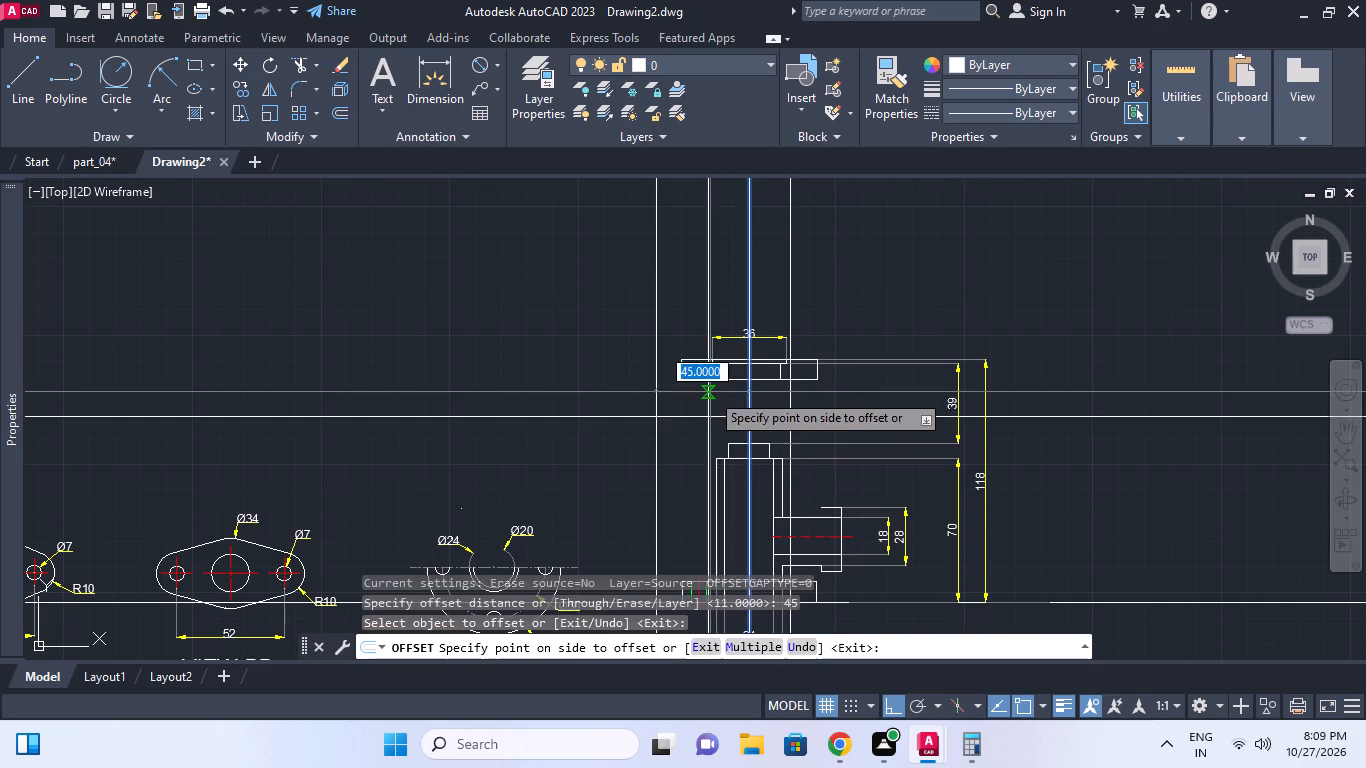
{"action": "left_click", "coordinate": [710, 392]}
{"action": "key", "text": "Escape"}
Offset the horizontal construction line between the top flange and the neck by 11, both above and below.
{"action": "middle_click", "coordinate": [631, 403]}
{"action": "middle_click", "coordinate": [662, 447]}
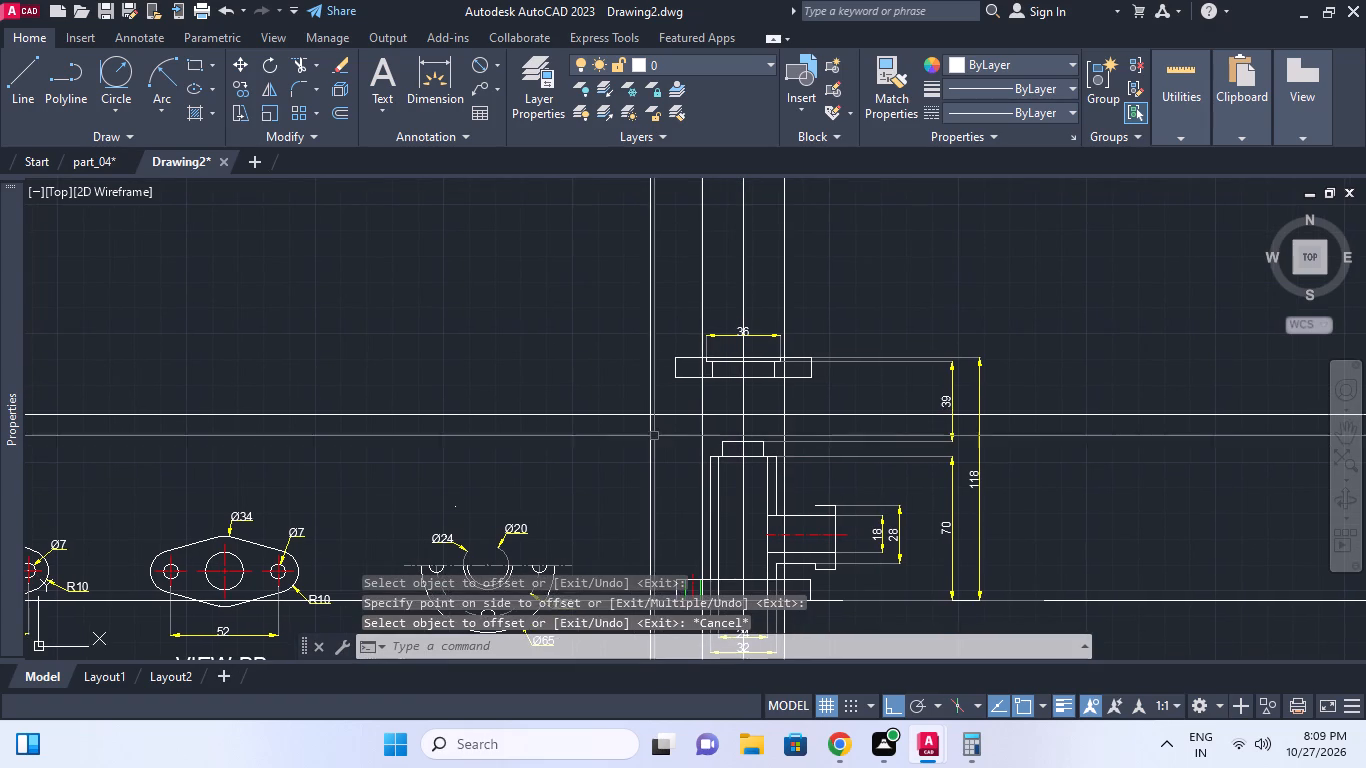
{"action": "key", "text": "Escape"}
{"action": "middle_click", "coordinate": [654, 433]}
{"action": "type", "text": "o"}
{"action": "key", "text": "space"}
{"action": "key", "text": "1"}
{"action": "key", "text": "1"}
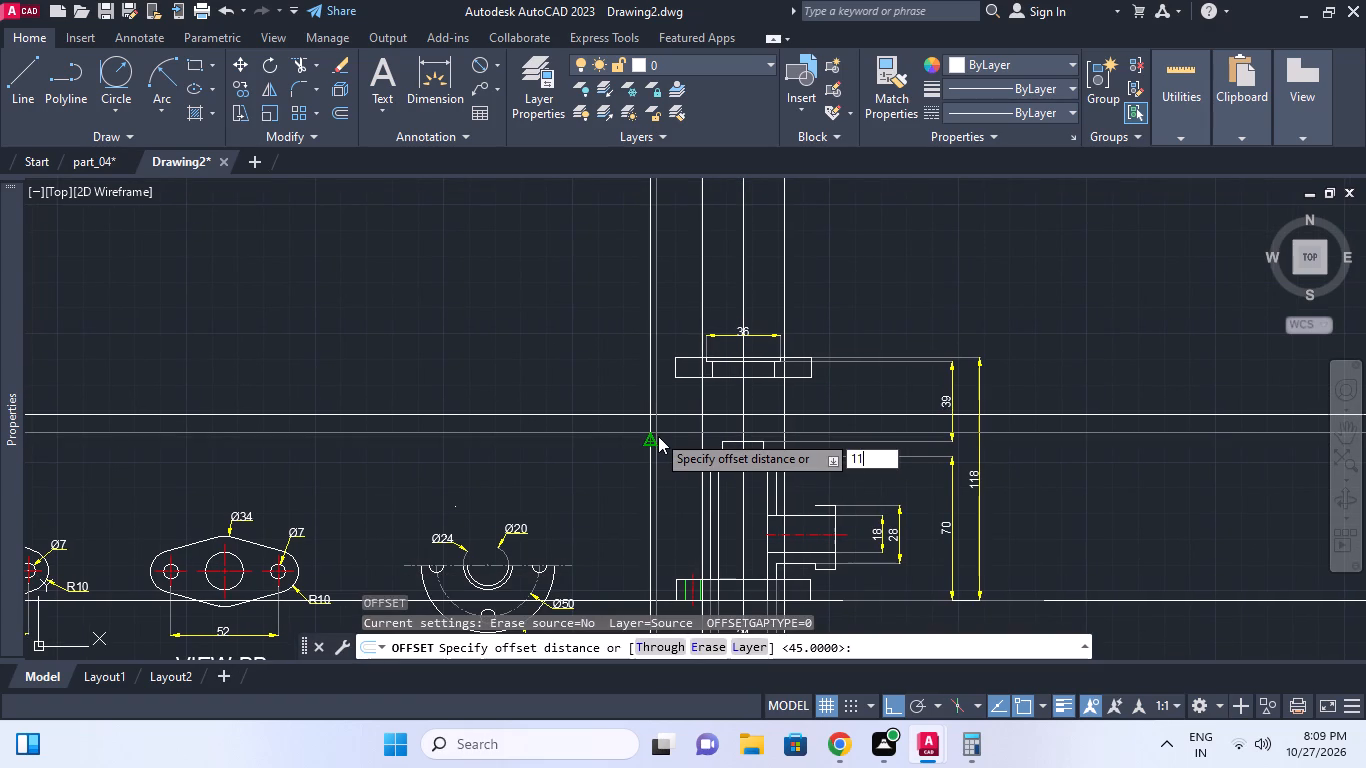
{"action": "key", "text": "1"}
{"action": "key", "text": "BackSpace"}
{"action": "key", "text": "Return"}
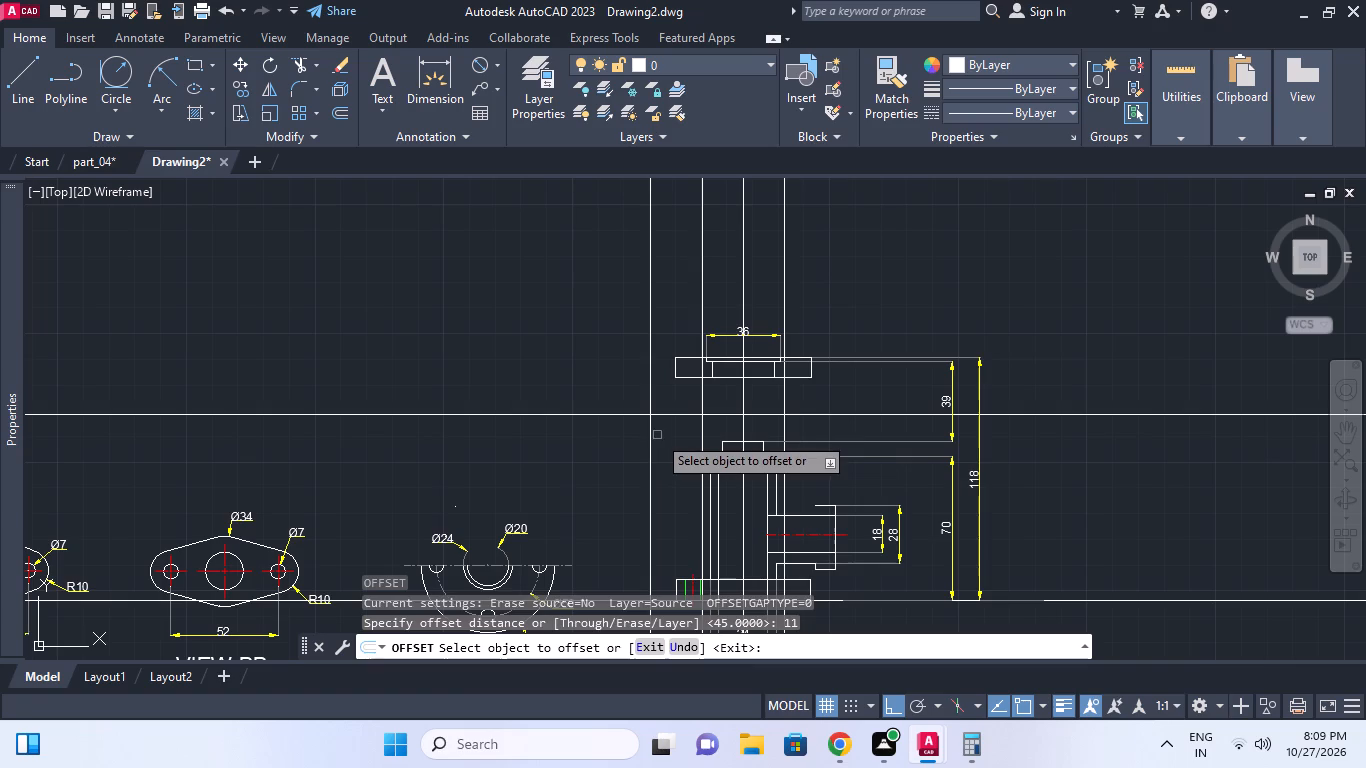
{"action": "left_click", "coordinate": [692, 420]}
{"action": "left_click", "coordinate": [684, 414]}
{"action": "left_click", "coordinate": [684, 412]}
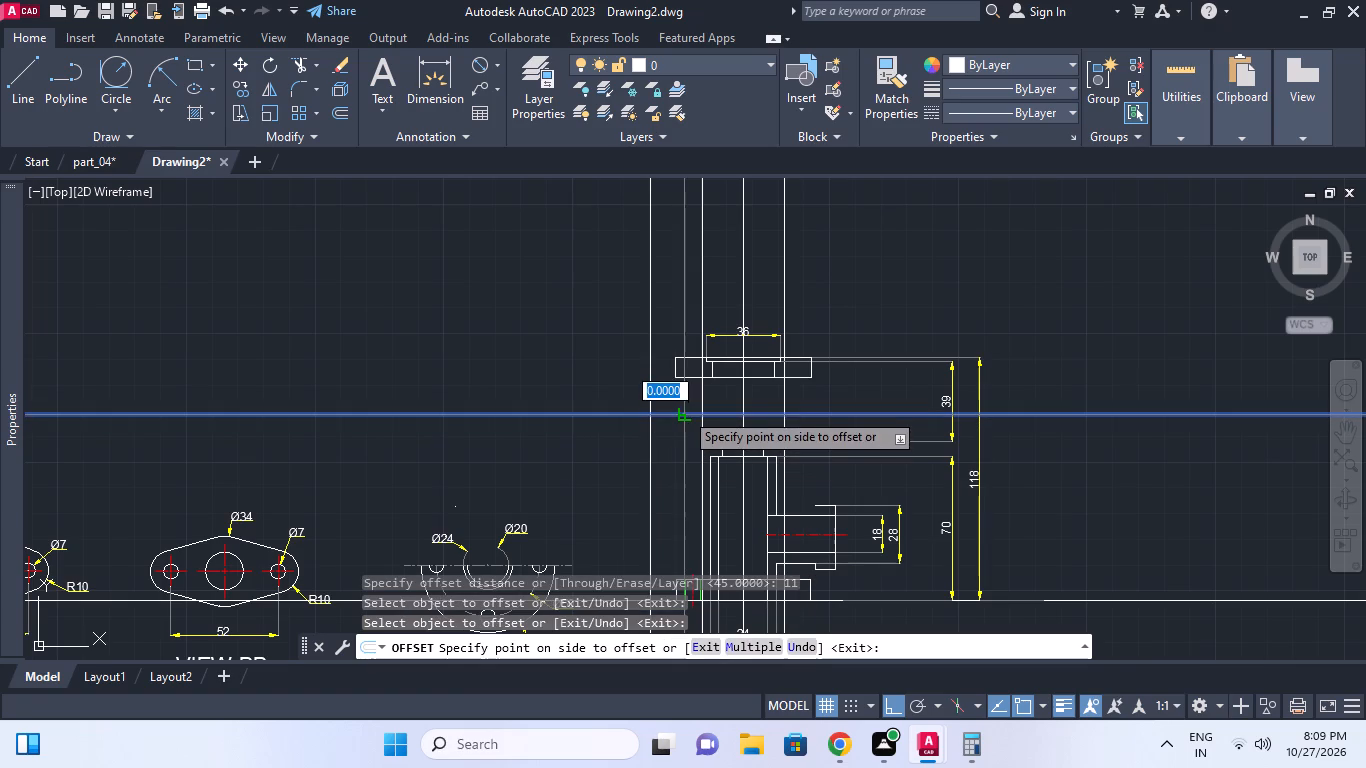
{"action": "left_click", "coordinate": [685, 404]}
{"action": "left_click", "coordinate": [678, 417]}
{"action": "left_click", "coordinate": [675, 436]}
{"action": "key", "text": "Escape"}
Trim the two 11 offset lines at the 45 offset vertical line, removing their parts to its left.
{"action": "middle_click_drag", "start_coordinate": [662, 430], "coordinate": [668, 405]}
{"action": "scroll", "coordinate": [668, 405], "scroll_direction": "up", "scroll_amount": 1}
{"action": "type", "text": "tr"}
{"action": "key", "text": "space"}
{"action": "left_click", "coordinate": [655, 399]}
{"action": "left_click", "coordinate": [624, 403]}
{"action": "key", "text": "space"}
{"action": "left_click", "coordinate": [609, 346]}
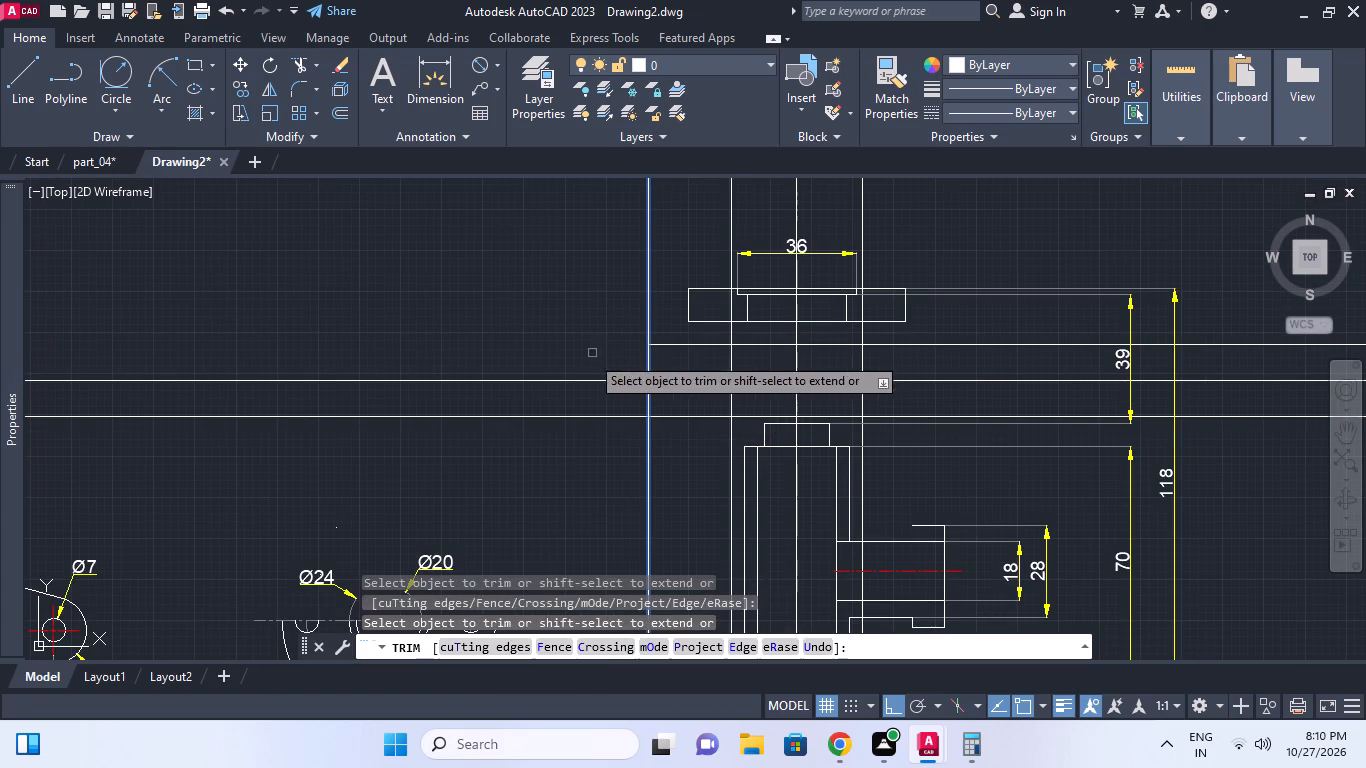
{"action": "left_click", "coordinate": [587, 428]}
{"action": "left_click", "coordinate": [569, 407]}
{"action": "key", "text": "Escape"}
Erase the vertical construction line offset 45 to the left of the centre line.
{"action": "left_click", "coordinate": [655, 324]}
{"action": "left_click", "coordinate": [649, 315]}
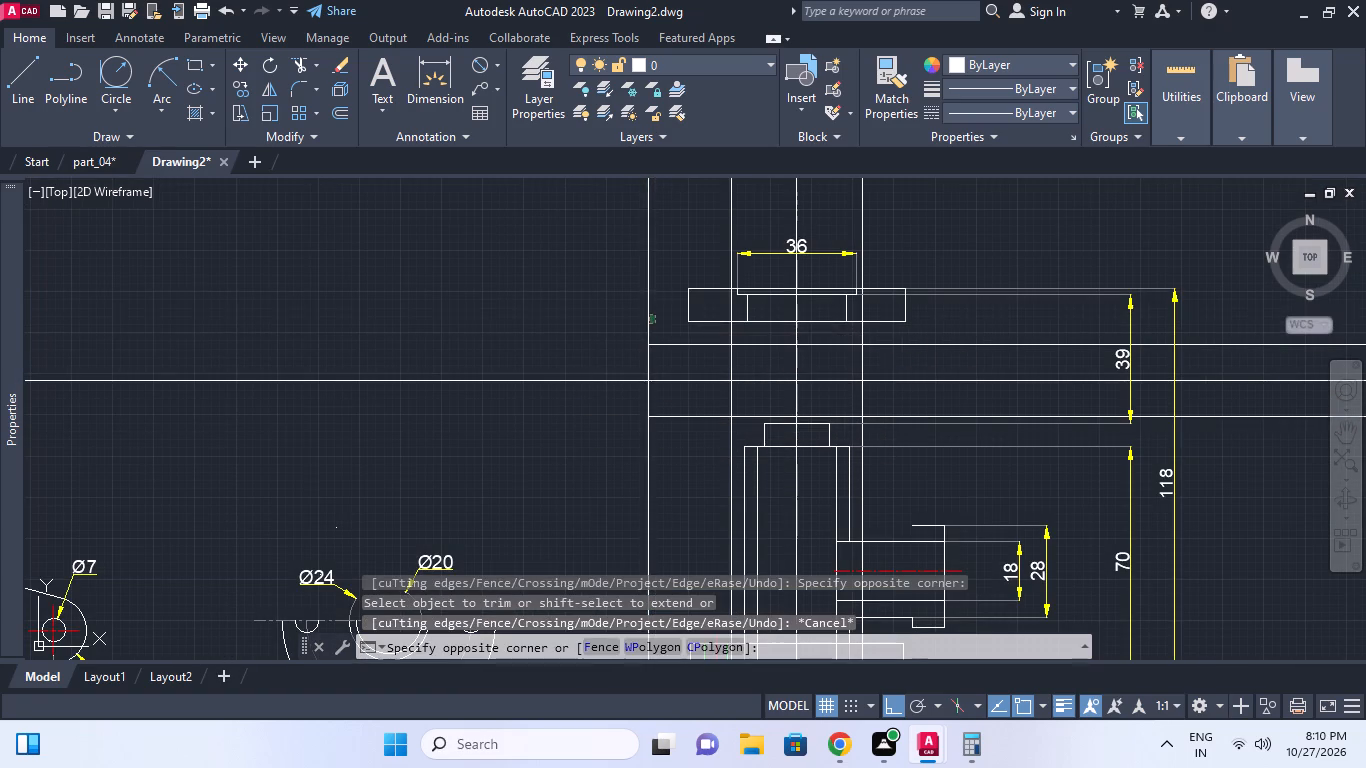
{"action": "left_click", "coordinate": [648, 314]}
{"action": "key", "text": "e"}
{"action": "key", "text": "space"}
{"action": "key", "text": "Escape"}
Draw a vertical line from the lower 11 offset line's left end up past the upper offset line.
{"action": "middle_click", "coordinate": [654, 389]}
{"action": "key", "text": "l"}
{"action": "key", "text": "space"}
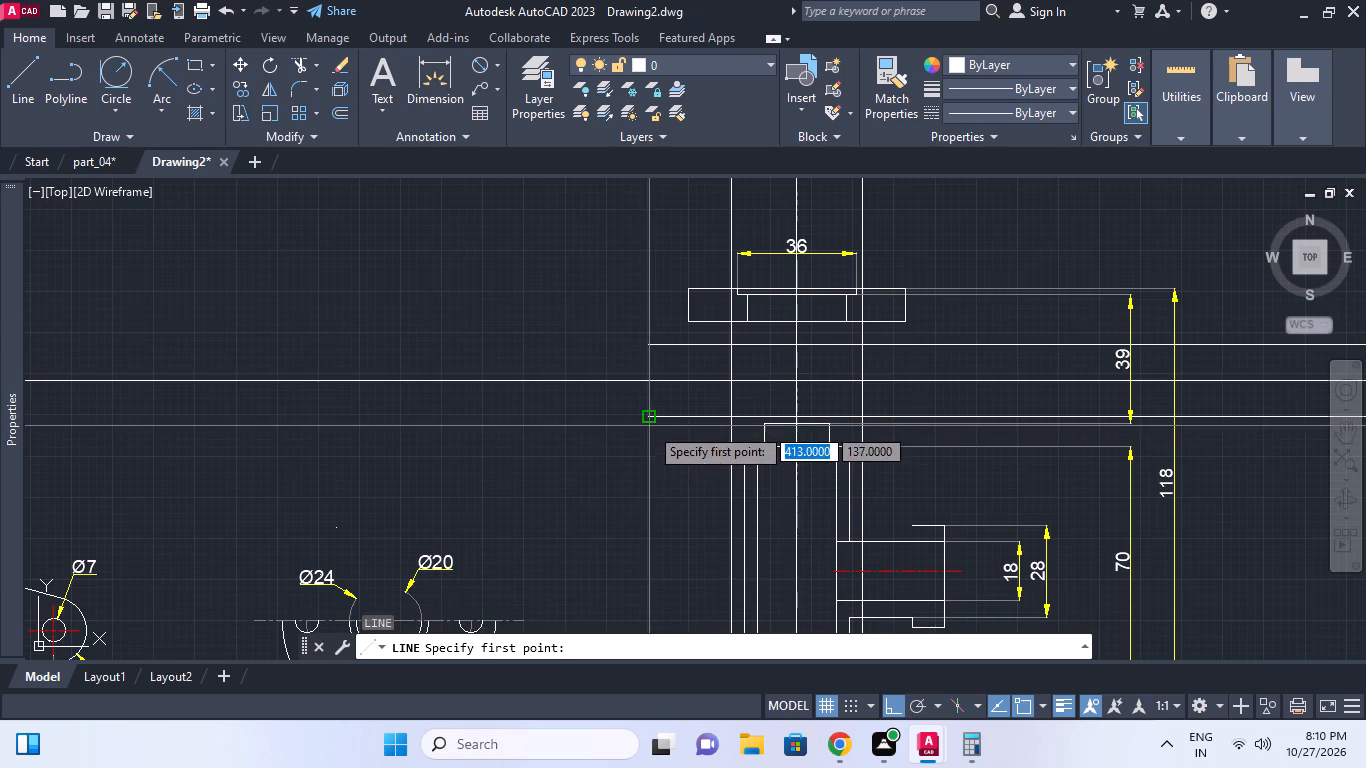
{"action": "left_click", "coordinate": [649, 426]}
{"action": "left_click", "coordinate": [645, 296]}
{"action": "key", "text": "Escape"}
Trim the new vertical end line's overshoot above the upper 11 offset line.
{"action": "middle_click", "coordinate": [643, 339]}
{"action": "scroll", "coordinate": [643, 339], "scroll_direction": "up", "scroll_amount": 1}
{"action": "key", "text": "t"}
{"action": "key", "text": "r"}
{"action": "key", "text": "space"}
{"action": "left_click", "coordinate": [685, 364]}
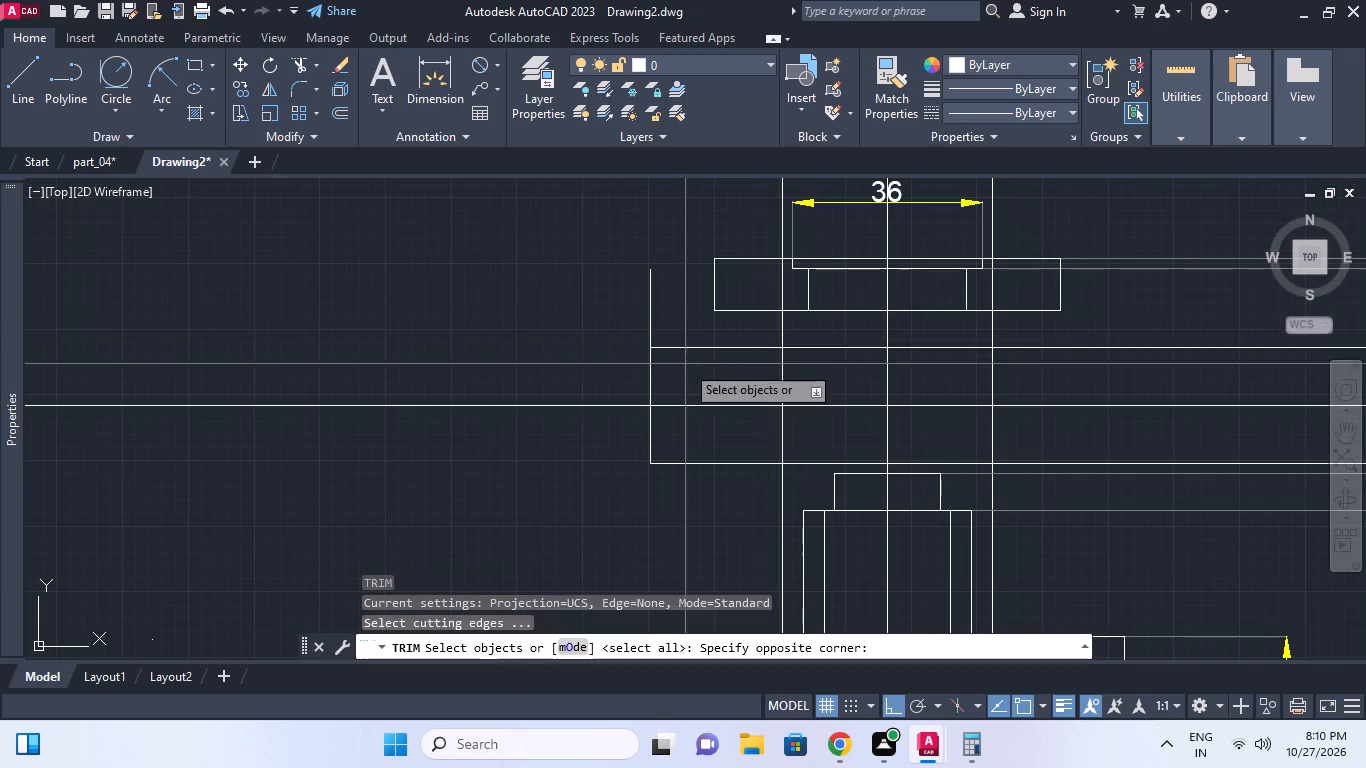
{"action": "key", "text": "space"}
{"action": "left_click", "coordinate": [673, 323]}
{"action": "key", "text": "space"}
{"action": "left_click", "coordinate": [665, 316]}
{"action": "left_click", "coordinate": [636, 315]}
{"action": "scroll", "coordinate": [638, 310], "scroll_direction": "down", "scroll_amount": 1}
{"action": "middle_click", "coordinate": [638, 310]}
{"action": "key", "text": "Escape"}
Offset the left branch's horizontal centre line by 32/2, both above and below.
{"action": "middle_click", "coordinate": [711, 430]}
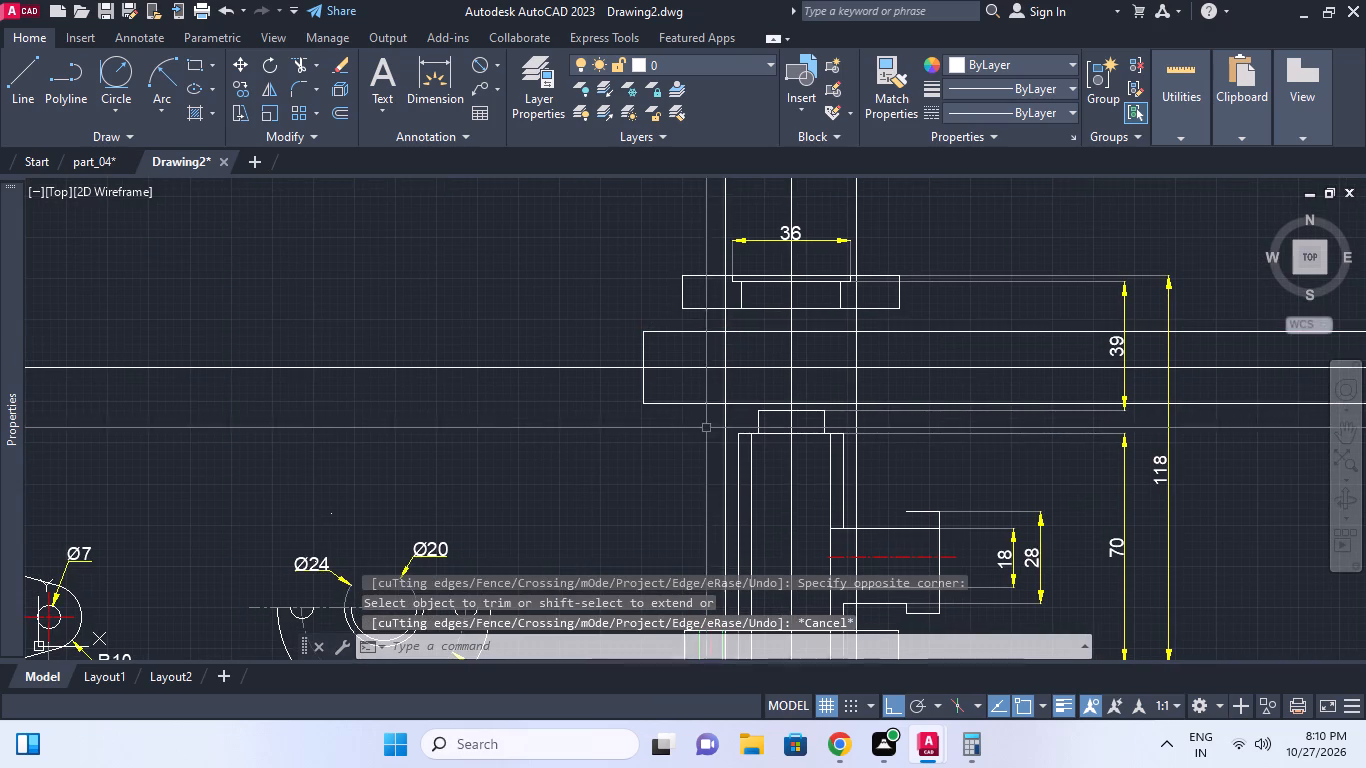
{"action": "middle_click_drag", "start_coordinate": [733, 391], "coordinate": [731, 410]}
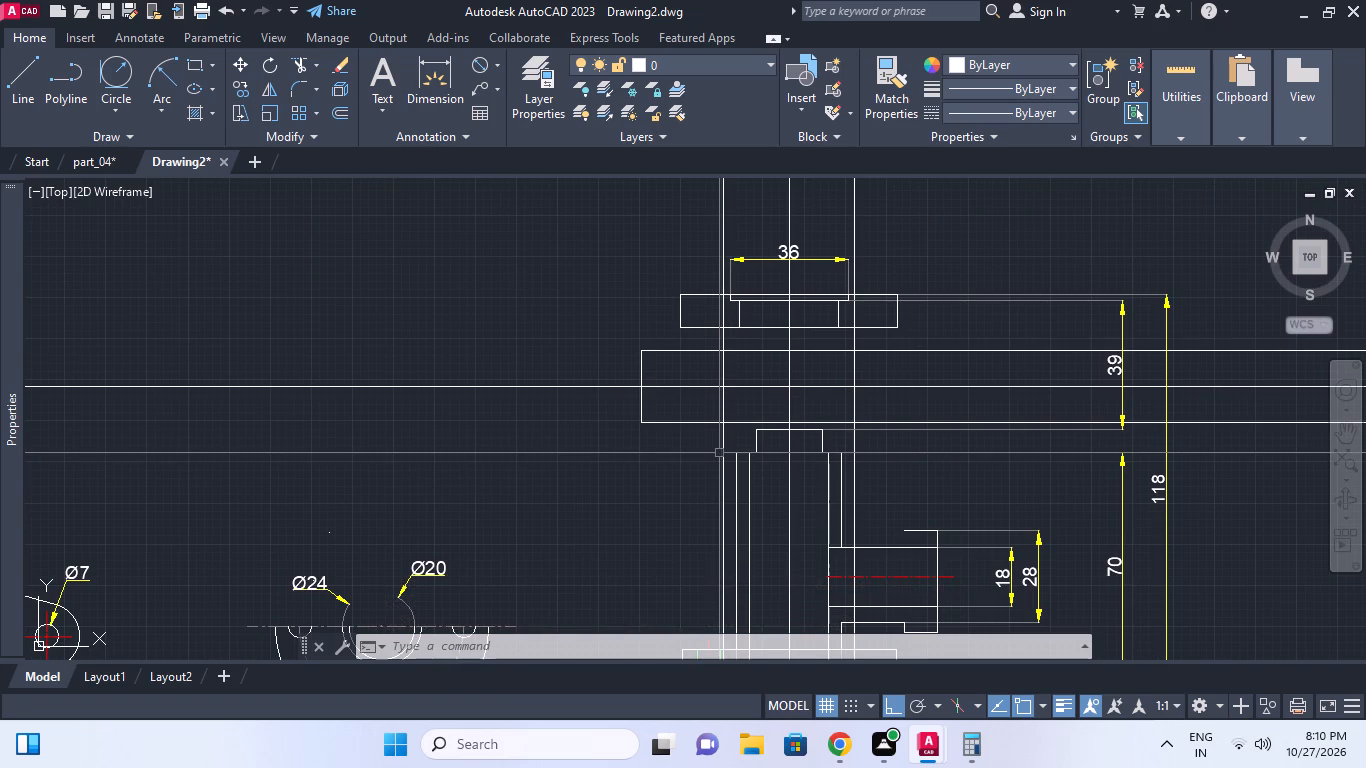
{"action": "key", "text": "Escape"}
{"action": "key", "text": "Escape"}
{"action": "type", "text": "o"}
{"action": "key", "text": "space"}
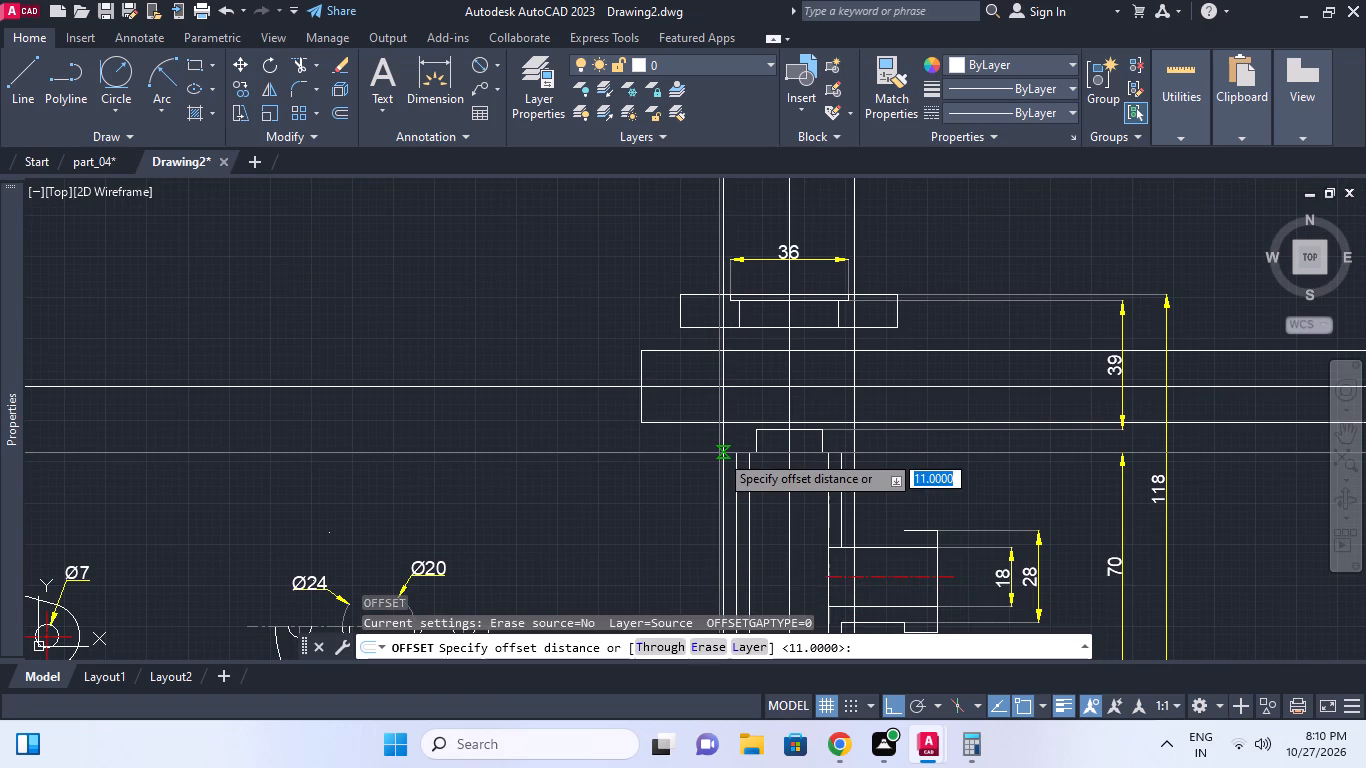
{"action": "key", "text": "3"}
{"action": "type", "text": "2/2"}
{"action": "key", "text": "Return"}
{"action": "left_click", "coordinate": [803, 395]}
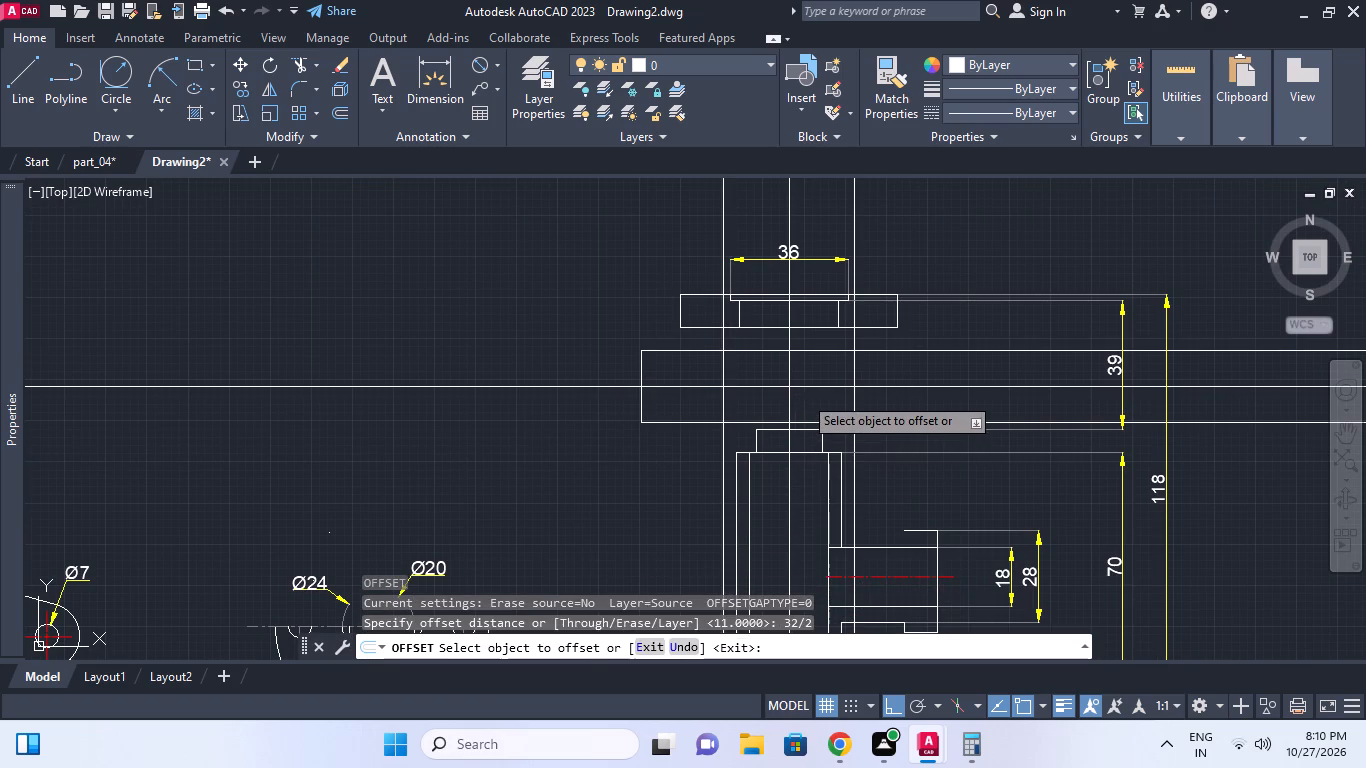
{"action": "left_click", "coordinate": [807, 384]}
{"action": "left_click", "coordinate": [808, 378]}
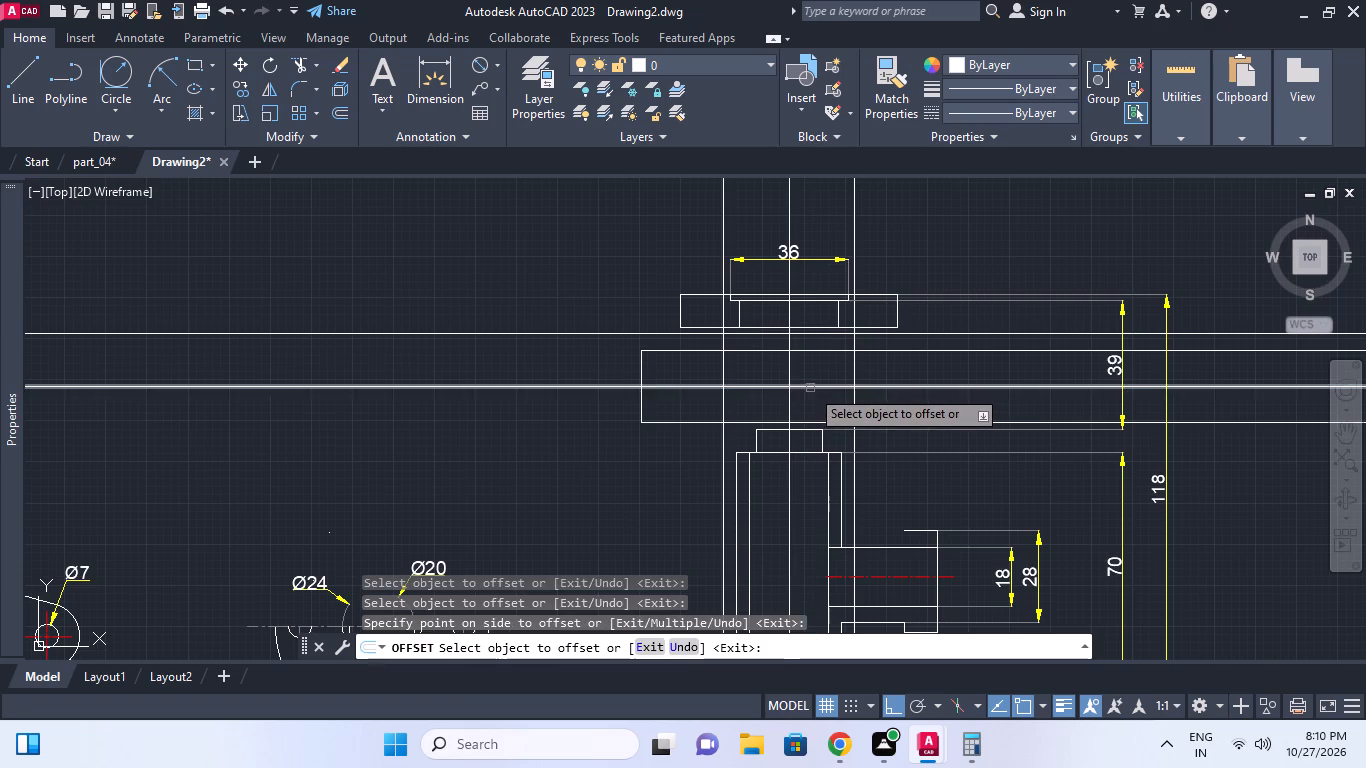
{"action": "left_click", "coordinate": [810, 388]}
{"action": "left_click", "coordinate": [810, 406]}
{"action": "key", "text": "Escape"}
{"action": "middle_click_drag", "start_coordinate": [802, 400], "coordinate": [802, 420]}
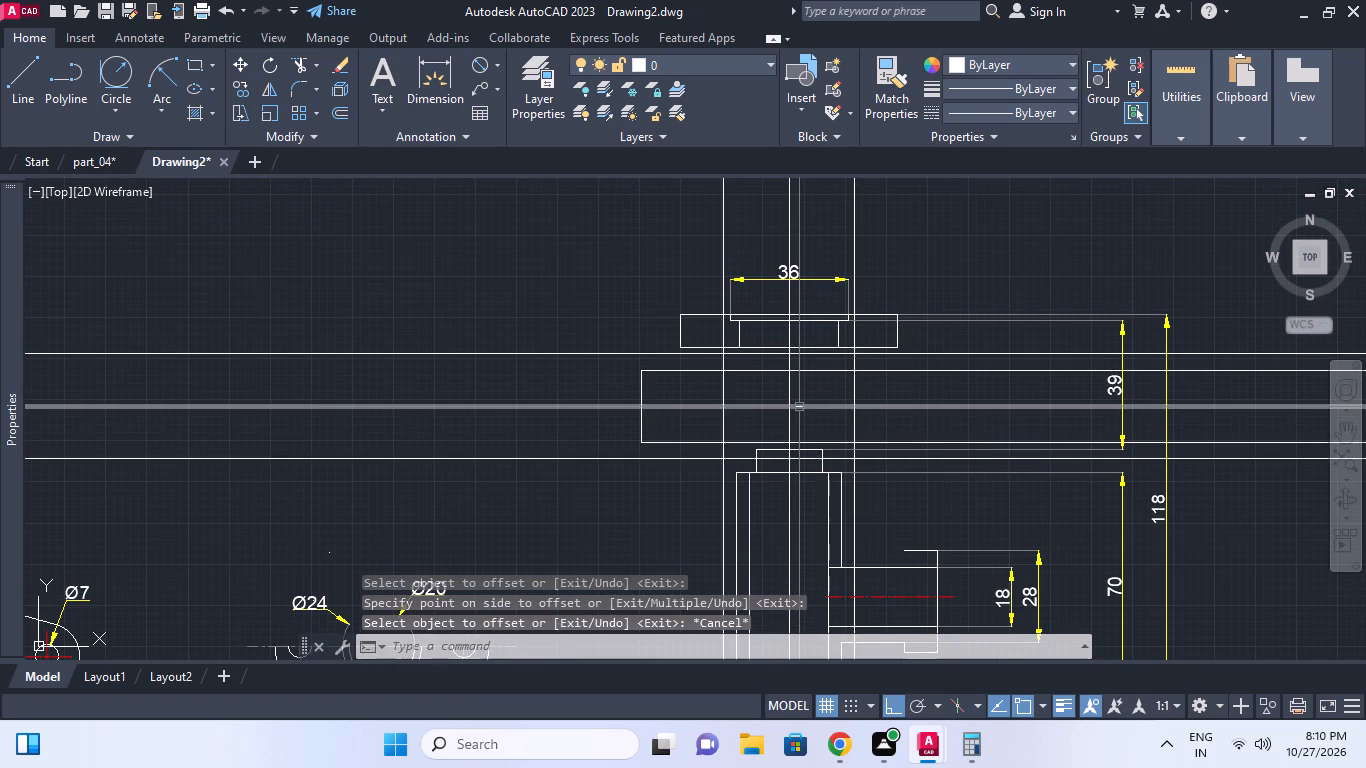
Extend the top flange's left bore line down to the upper 32/2 offset line.
{"action": "middle_click_drag", "start_coordinate": [808, 412], "coordinate": [802, 430]}
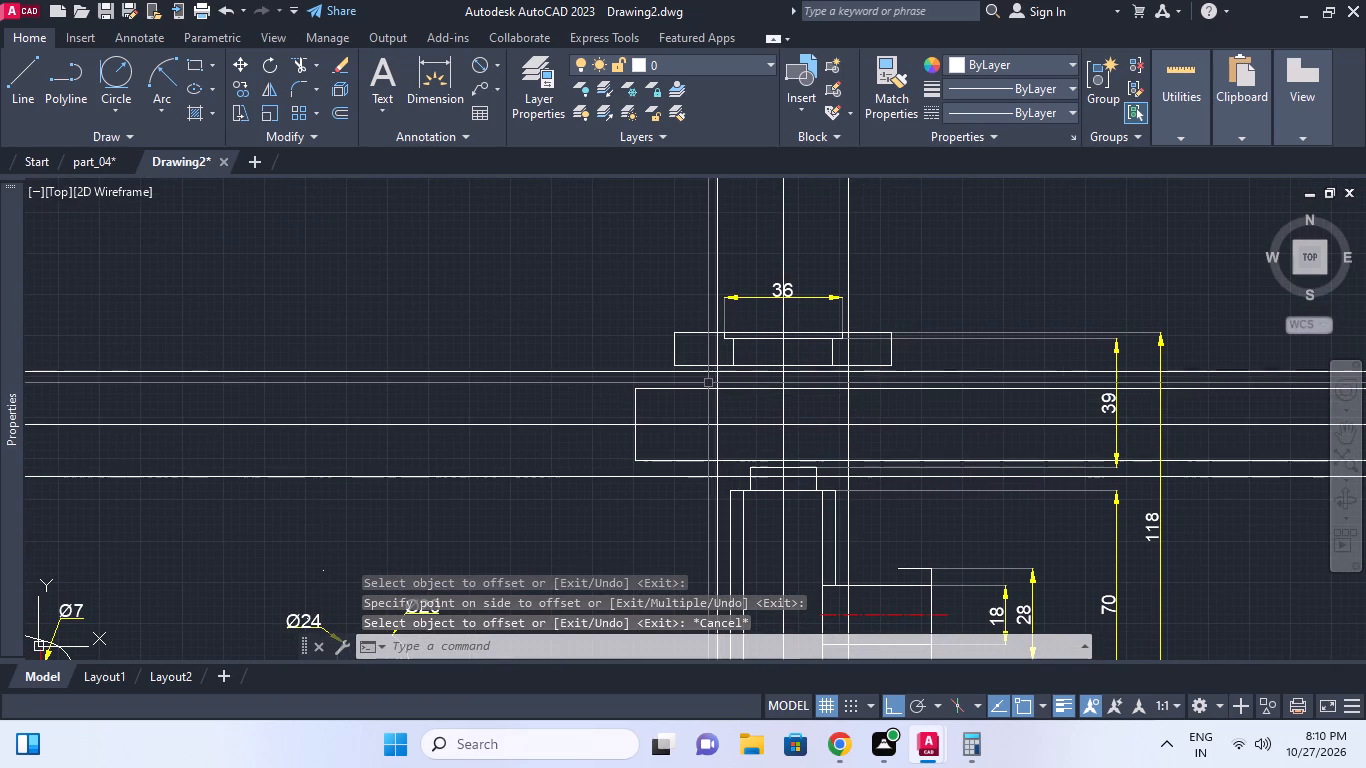
{"action": "scroll", "coordinate": [737, 387], "scroll_direction": "up", "scroll_amount": 2}
{"action": "key", "text": "Escape"}
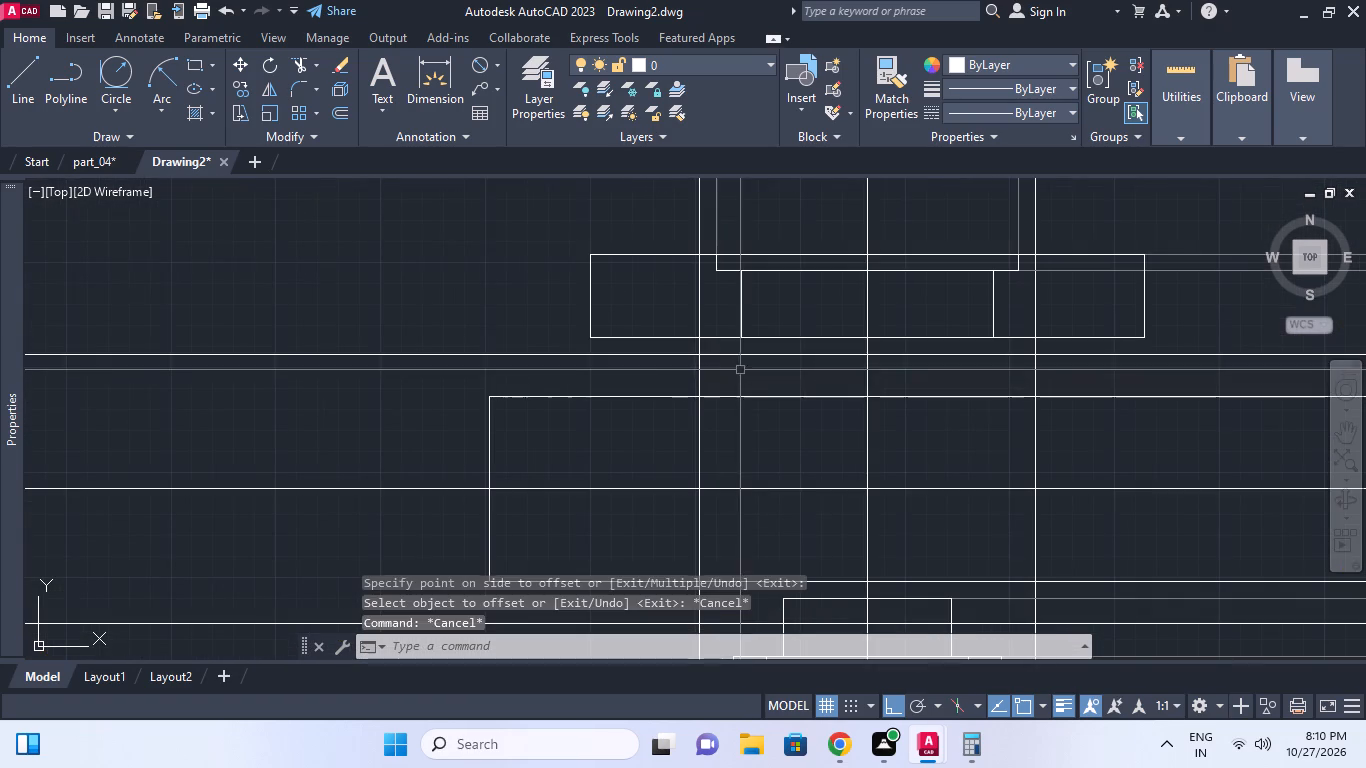
{"action": "key", "text": "e"}
{"action": "key", "text": "z"}
{"action": "key", "text": "space"}
{"action": "key", "text": "Escape"}
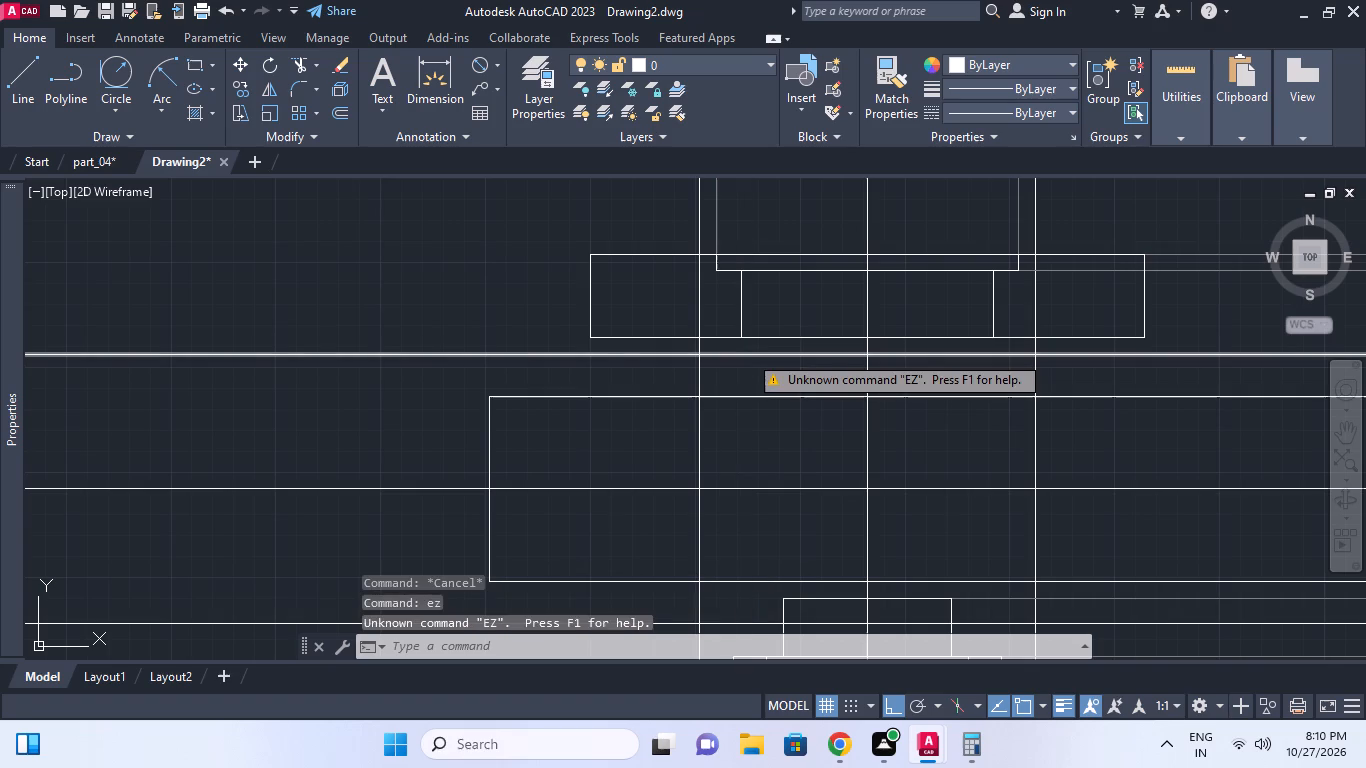
{"action": "type", "text": "ex"}
{"action": "key", "text": "space"}
{"action": "left_click", "coordinate": [748, 354]}
{"action": "key", "text": "space"}
{"action": "left_click", "coordinate": [743, 331]}
{"action": "key", "text": "Escape"}
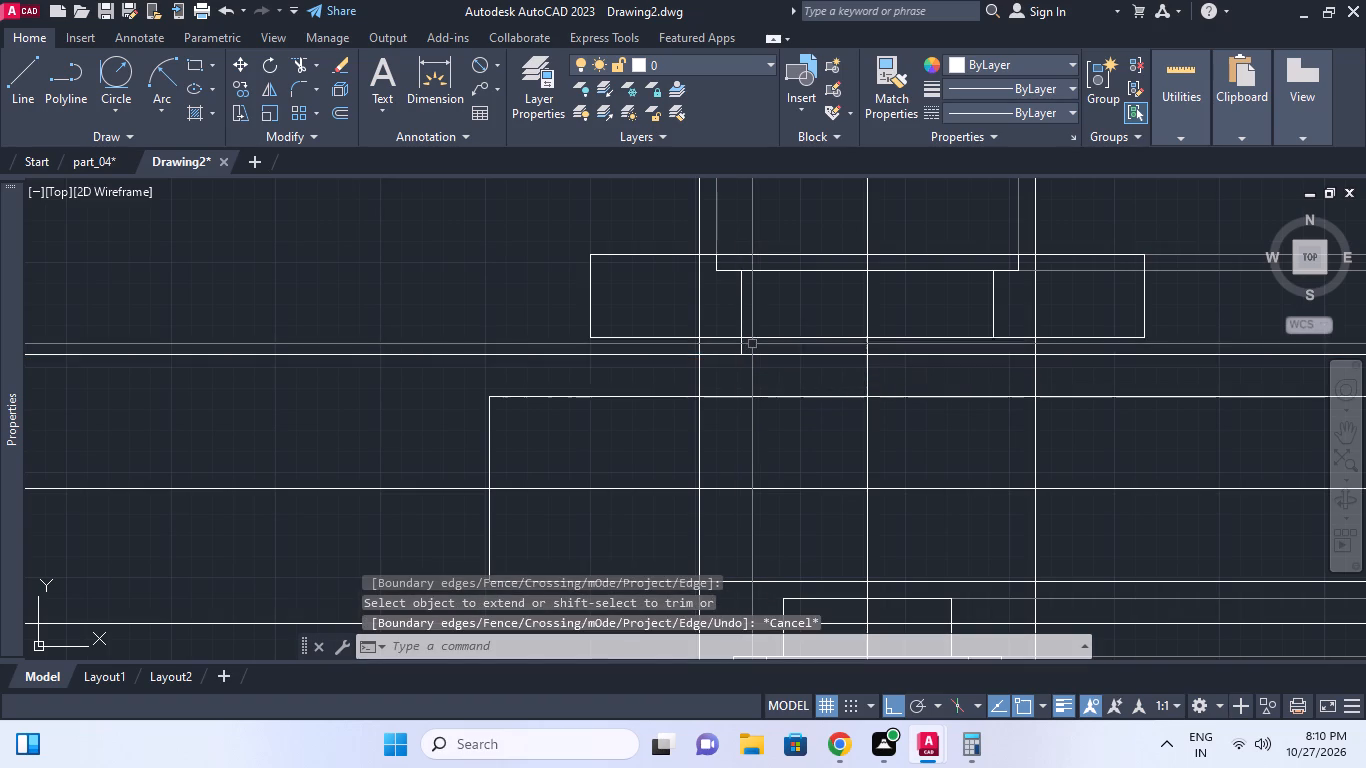
Trim the top flange's bottom edge between the left bore line and the vertical centre line.
{"action": "scroll", "coordinate": [752, 339], "scroll_direction": "up", "scroll_amount": 1}
{"action": "type", "text": "tr"}
{"action": "key", "text": "space"}
{"action": "key", "text": "space"}
{"action": "key", "text": "space"}
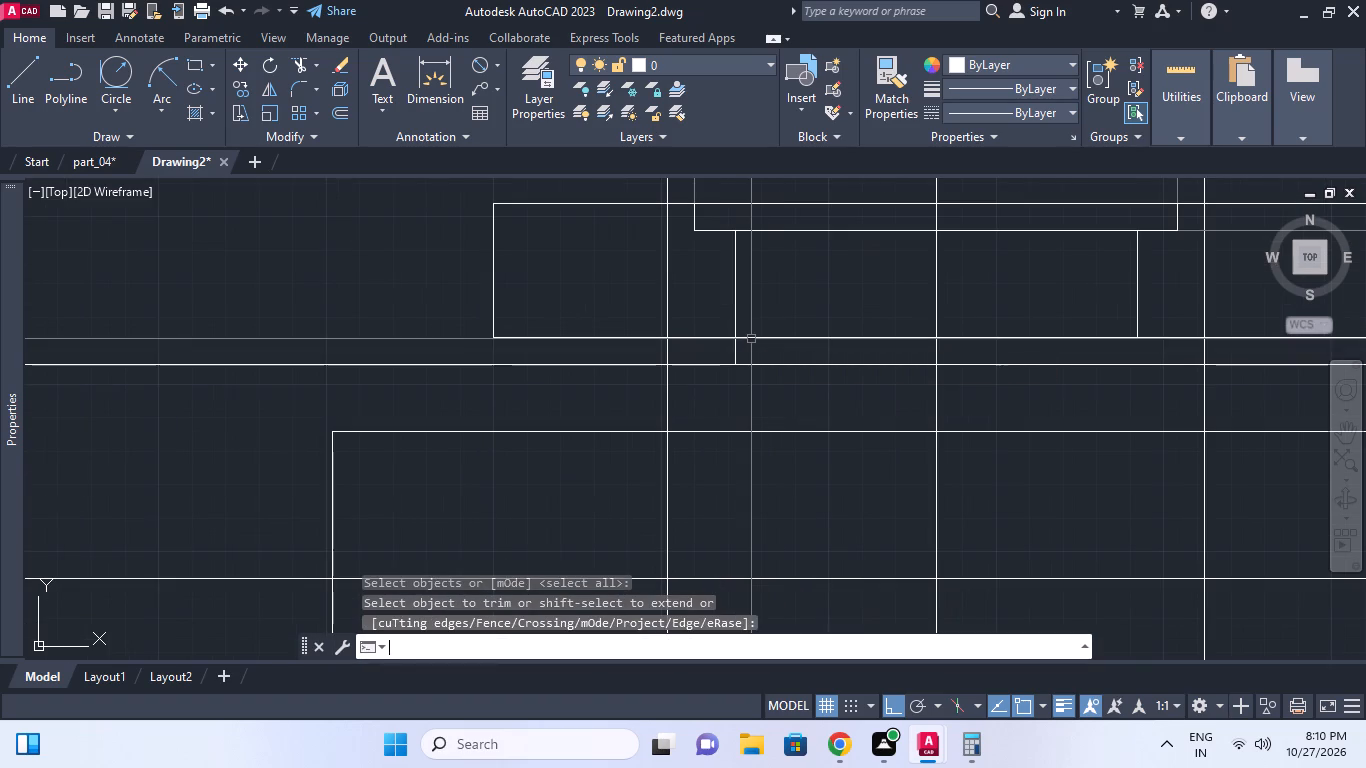
{"action": "type", "text": "tr"}
{"action": "key", "text": "space"}
{"action": "key", "text": "space"}
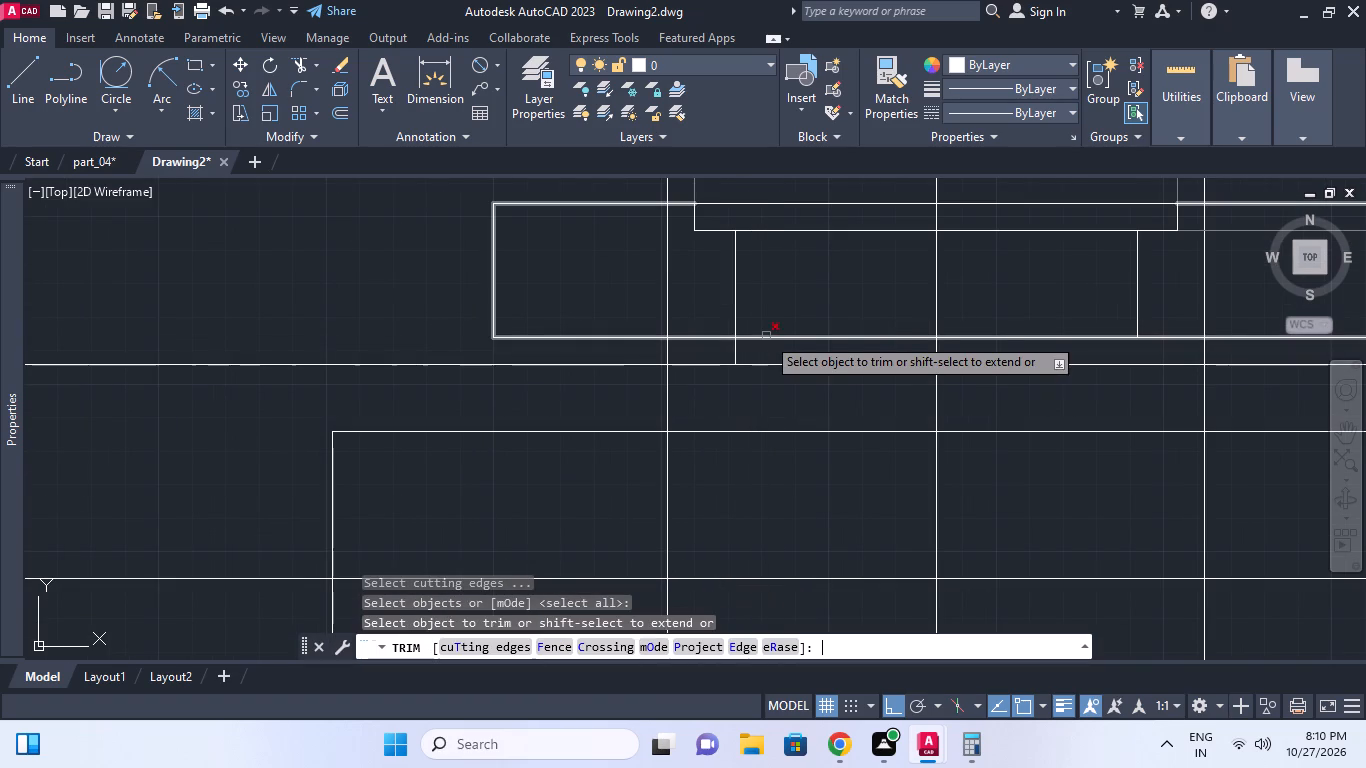
{"action": "left_click", "coordinate": [766, 338]}
{"action": "key", "text": "Escape"}
Trim away the left bore line inside the top flange, keeping only its extension below the bottom edge.
{"action": "key", "text": "space"}
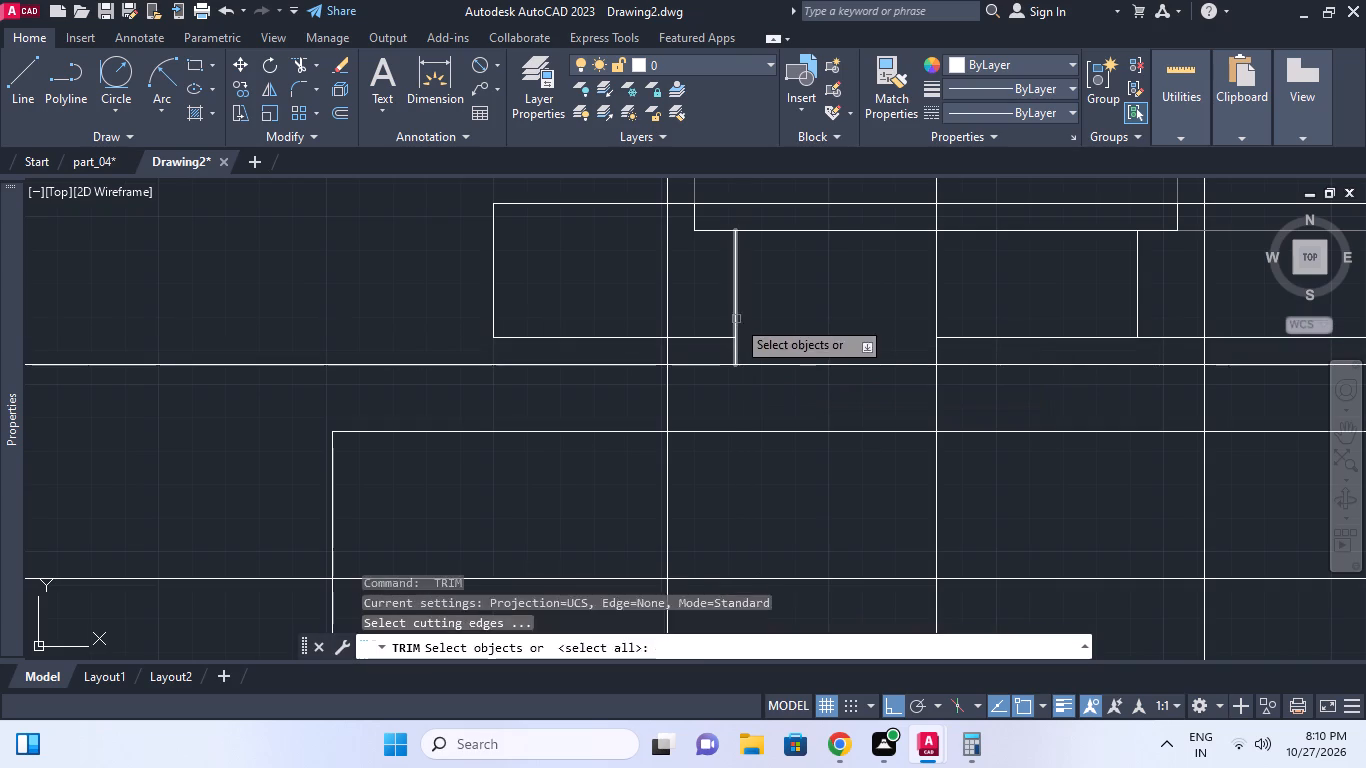
{"action": "key", "text": "space"}
{"action": "left_click", "coordinate": [736, 308]}
{"action": "scroll", "coordinate": [810, 343], "scroll_direction": "down", "scroll_amount": 1}
{"action": "middle_click", "coordinate": [810, 343]}
{"action": "key", "text": "Escape"}
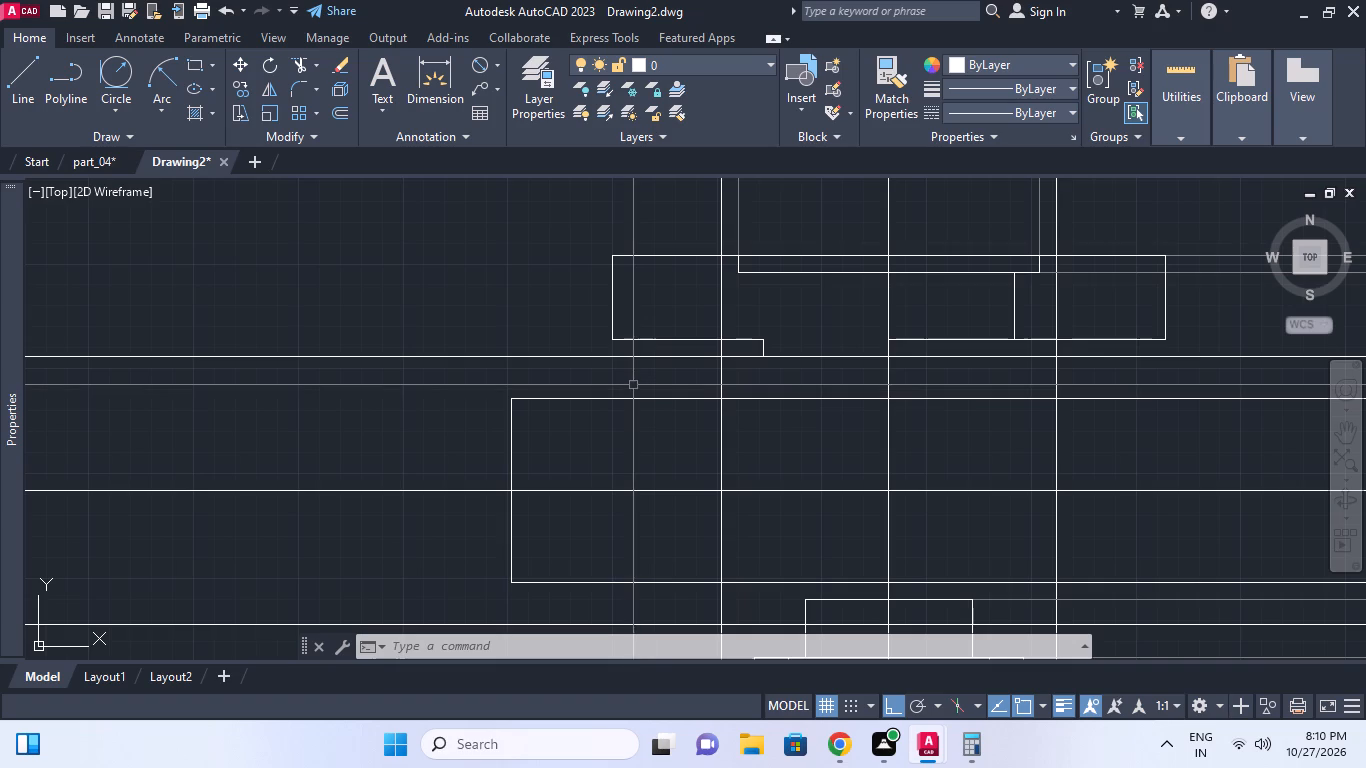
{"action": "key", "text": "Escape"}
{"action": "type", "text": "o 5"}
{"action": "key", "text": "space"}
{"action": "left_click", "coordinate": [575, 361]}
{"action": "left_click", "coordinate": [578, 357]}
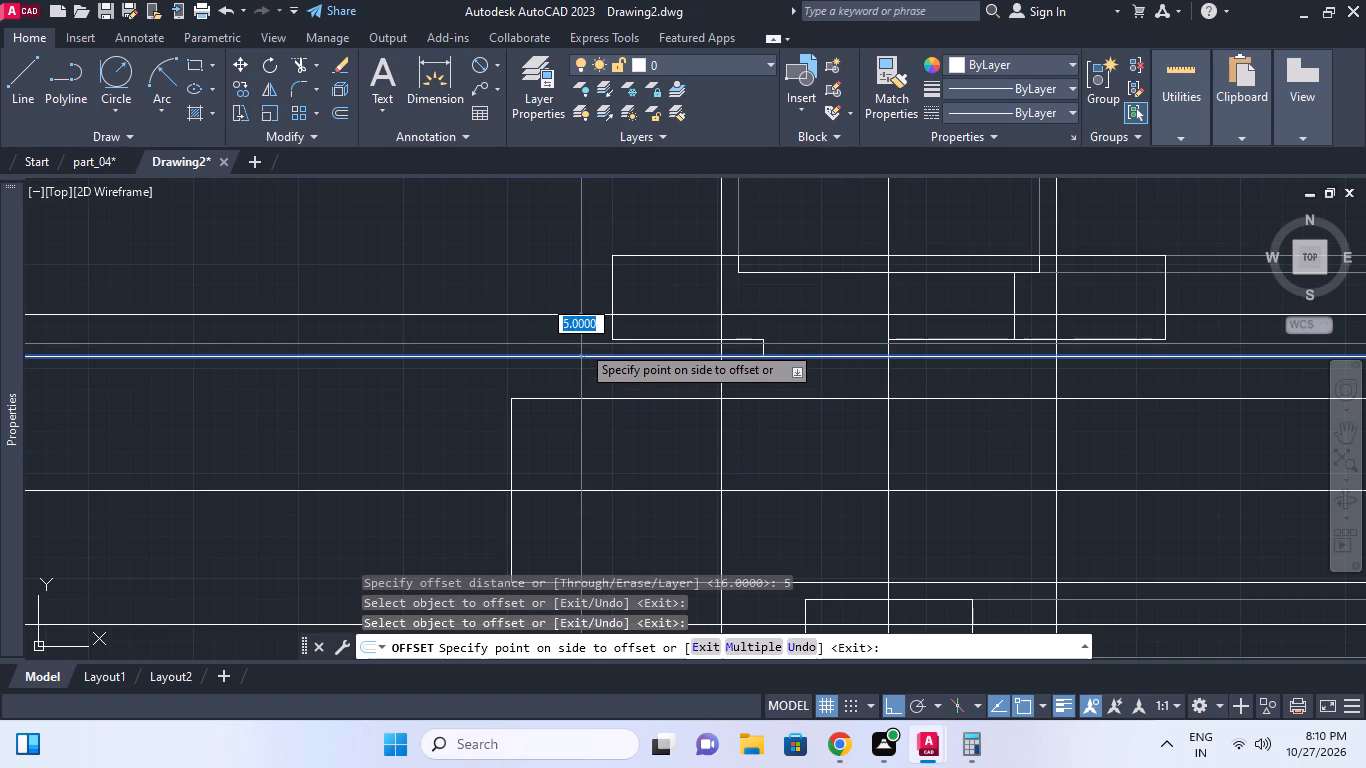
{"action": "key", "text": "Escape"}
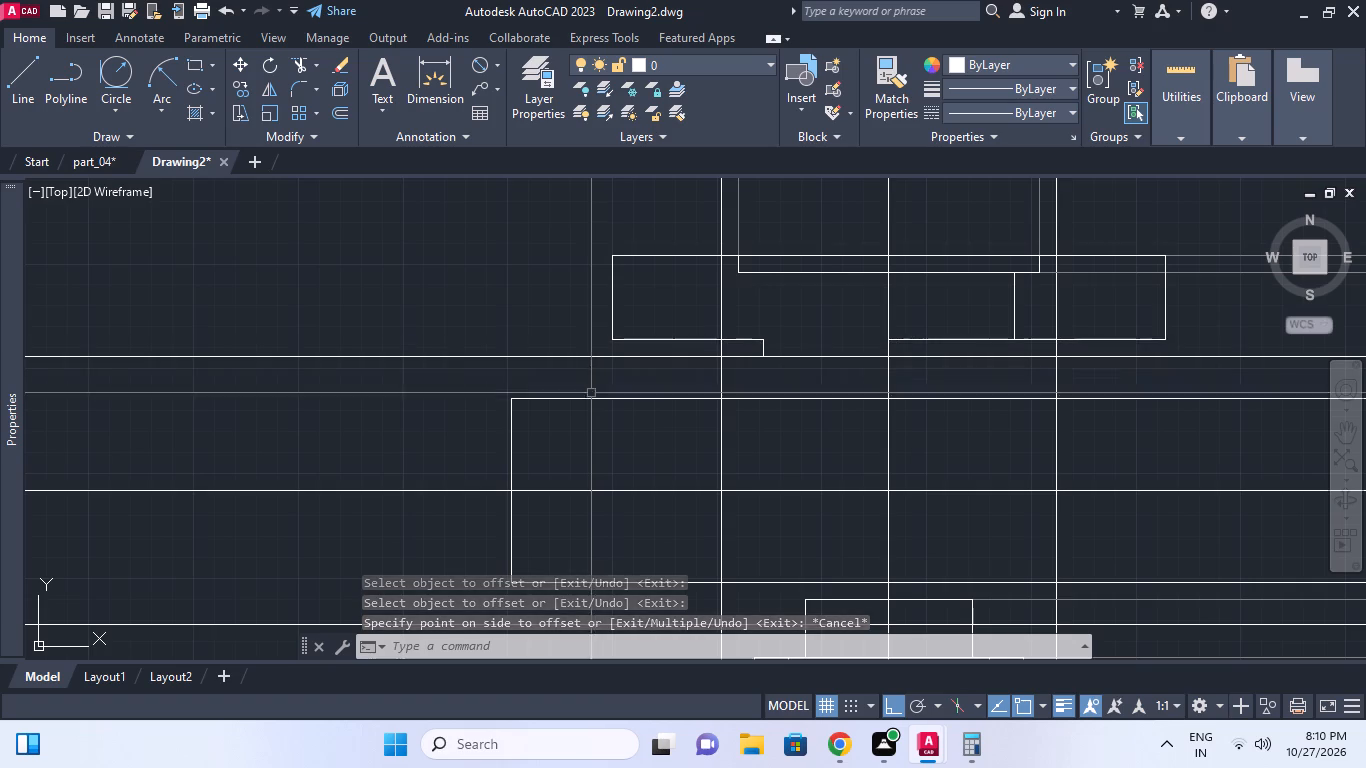
Offset the left branch's vertical end line 10 inward, toward the part's centre line.
{"action": "scroll", "coordinate": [556, 408], "scroll_direction": "down", "scroll_amount": 1}
{"action": "key", "text": "Escape"}
{"action": "type", "text": "o"}
{"action": "key", "text": "space"}
{"action": "type", "text": "10"}
{"action": "key", "text": "Return"}
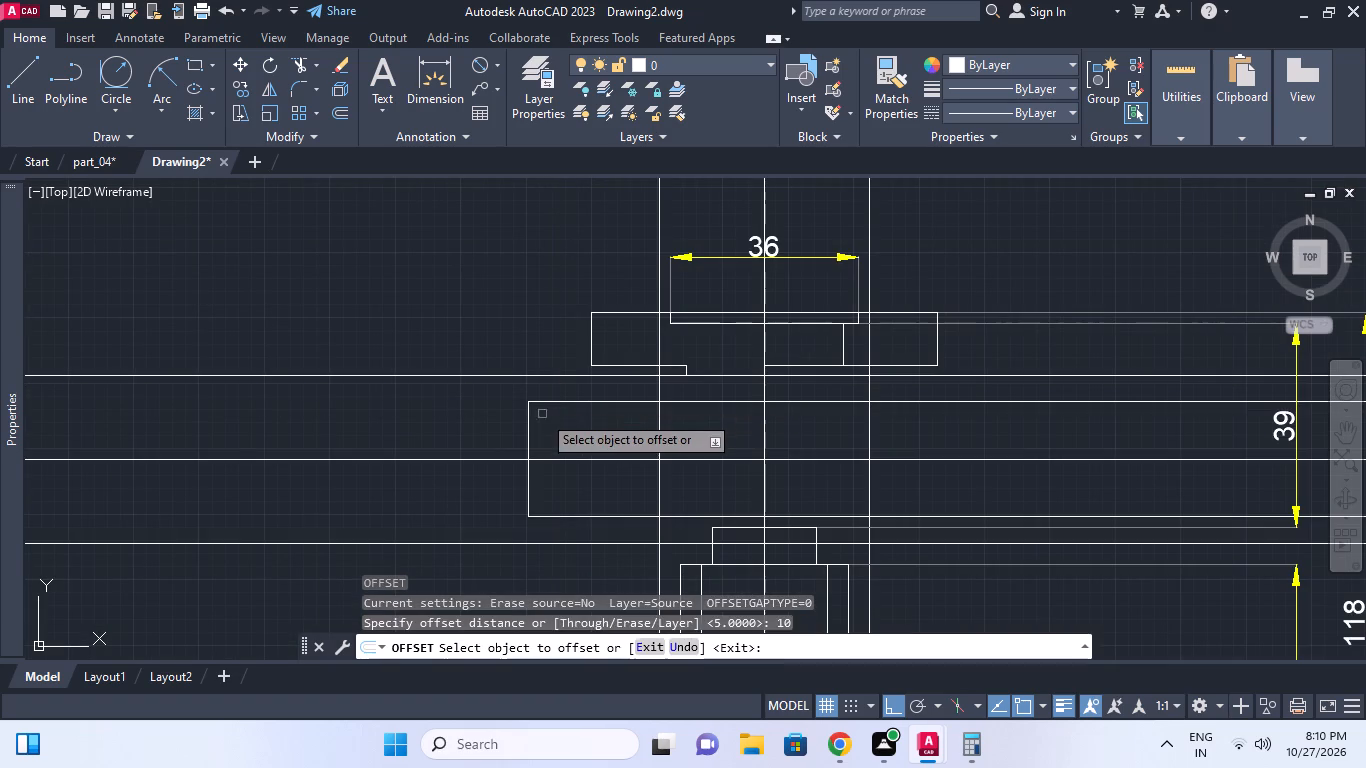
{"action": "left_click", "coordinate": [522, 417]}
{"action": "left_click", "coordinate": [529, 419]}
{"action": "left_click", "coordinate": [607, 419]}
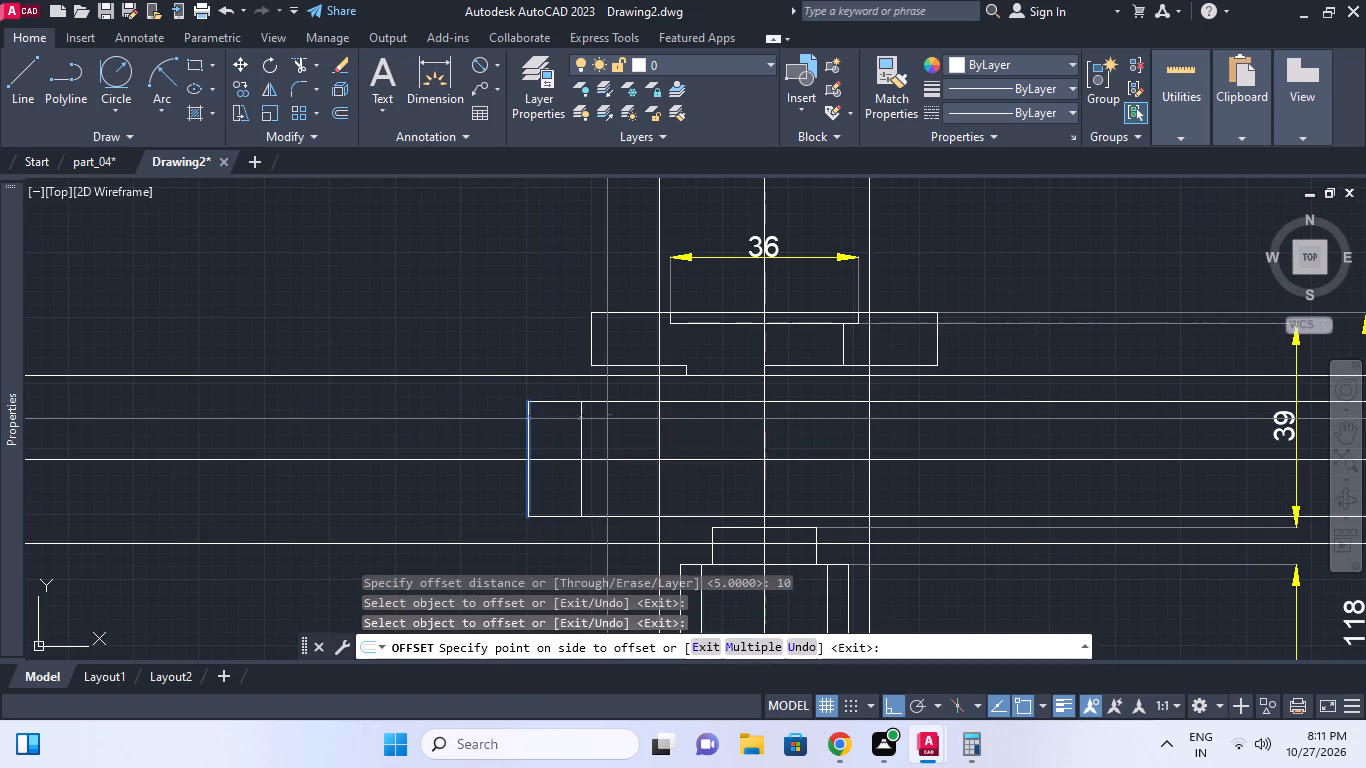
Draw a horizontal construction line through the lower left corner of the top flange.
{"action": "key", "text": "Escape"}
{"action": "middle_click", "coordinate": [596, 408]}
{"action": "key", "text": "Escape"}
{"action": "middle_click", "coordinate": [593, 385]}
{"action": "type", "text": "xl"}
{"action": "type", "text": "h"}
{"action": "key", "text": "space"}
{"action": "scroll", "coordinate": [593, 385], "scroll_direction": "up", "scroll_amount": 2}
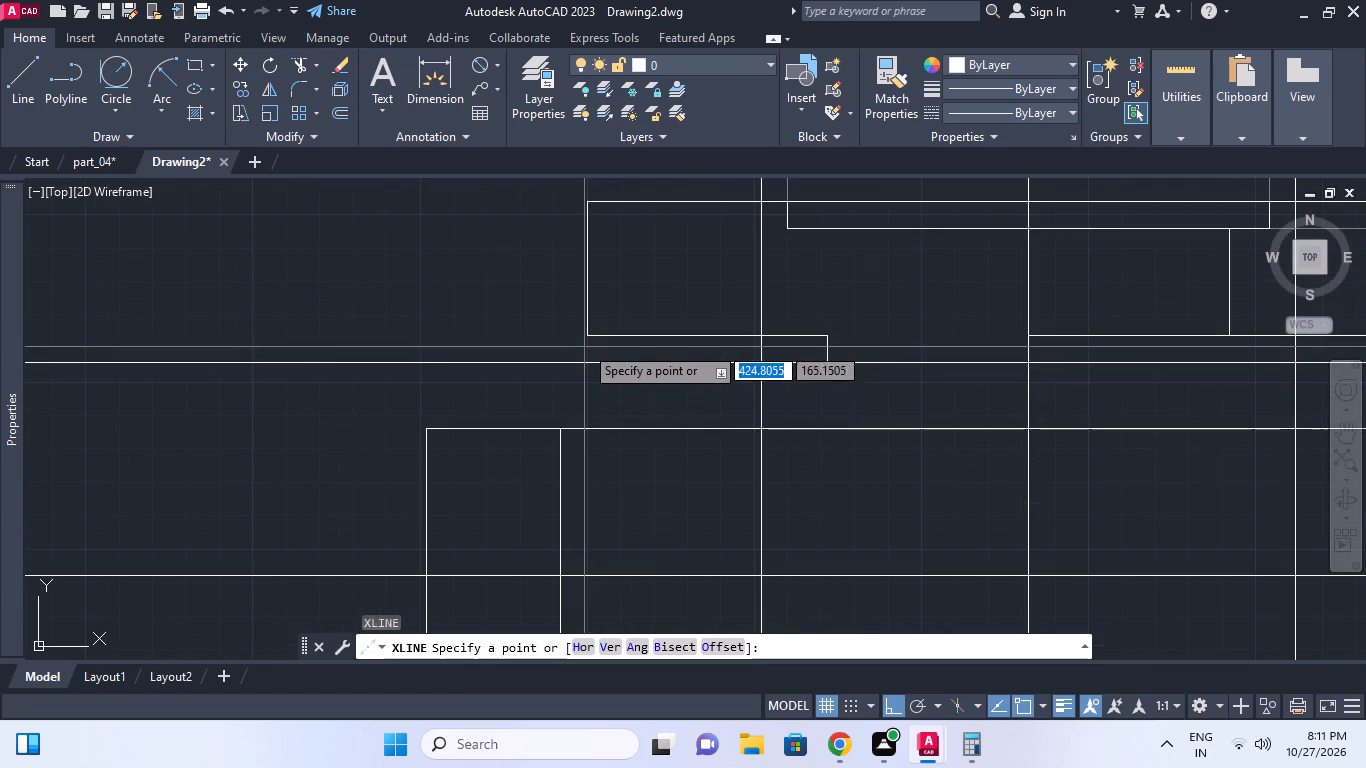
{"action": "left_click", "coordinate": [586, 341]}
{"action": "left_click", "coordinate": [546, 351]}
{"action": "key", "text": "Escape"}
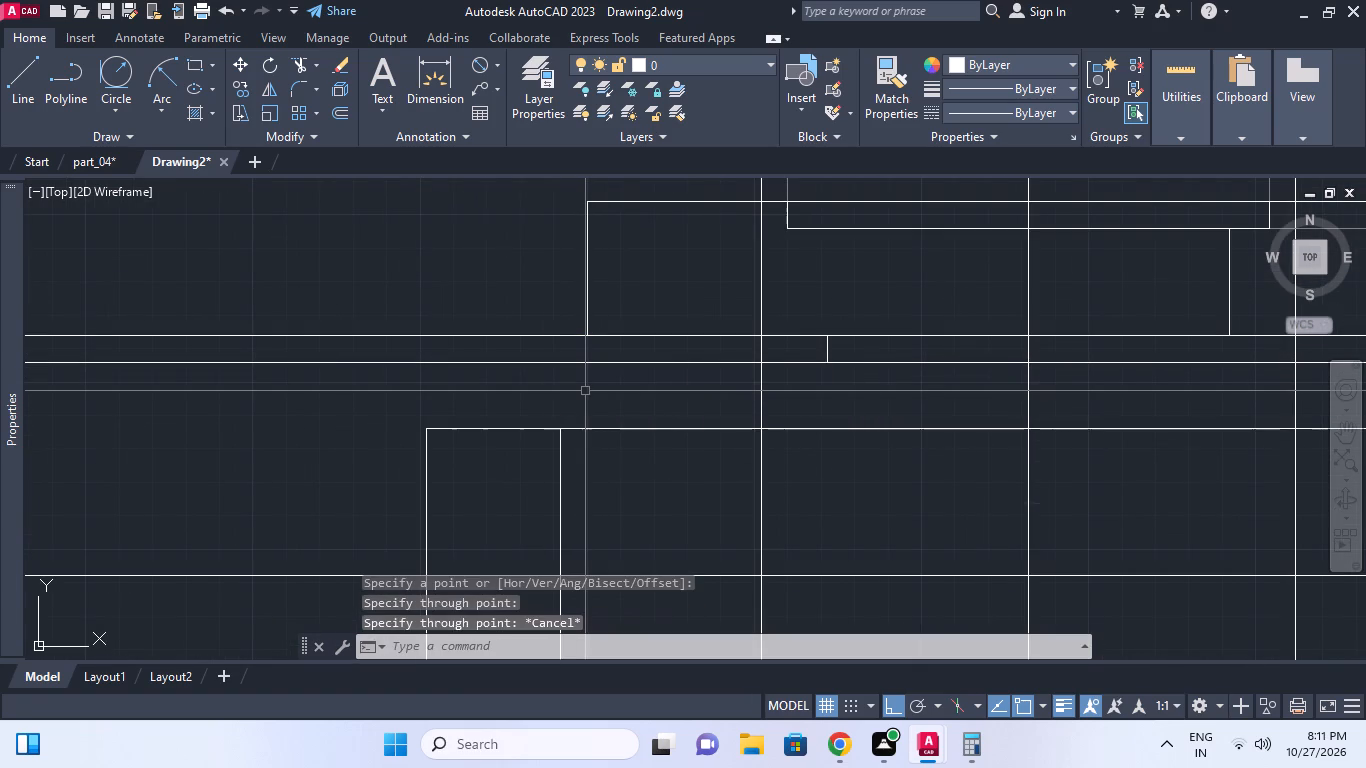
Extend the left branch's inner vertical line up to the horizontal construction line at the top flange's bottom edge.
{"action": "key", "text": "e"}
{"action": "key", "text": "x"}
{"action": "key", "text": "space"}
{"action": "left_click", "coordinate": [563, 341]}
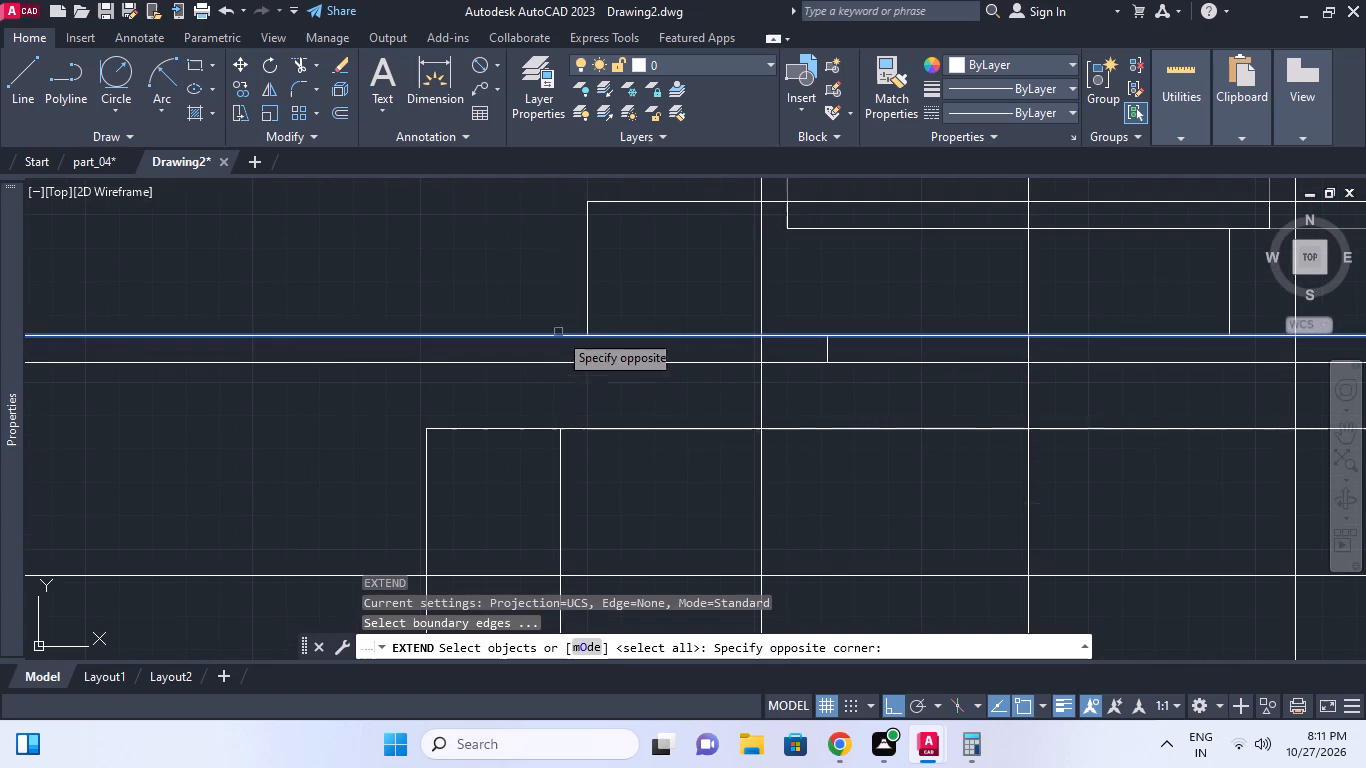
{"action": "left_click", "coordinate": [558, 332]}
{"action": "key", "text": "space"}
{"action": "left_click", "coordinate": [586, 477]}
{"action": "left_click", "coordinate": [534, 477]}
{"action": "left_click", "coordinate": [567, 457]}
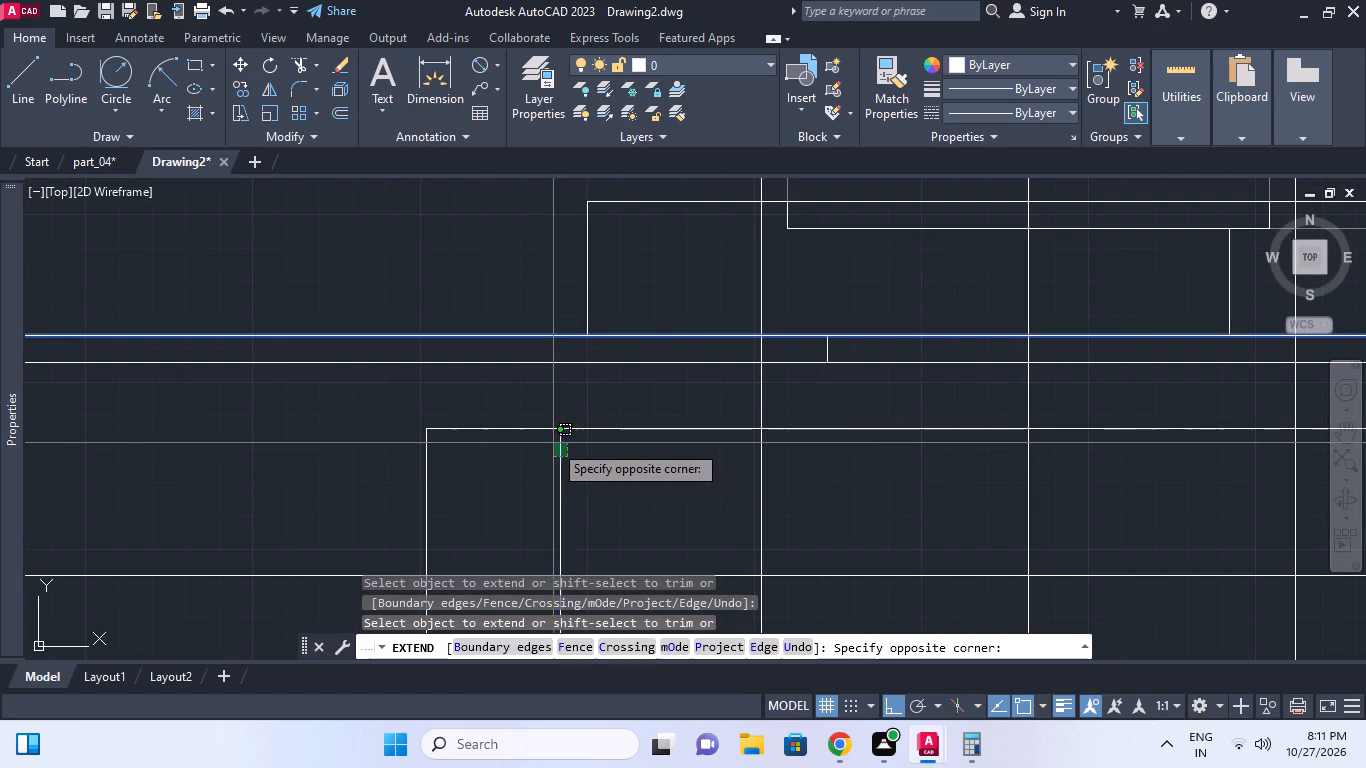
{"action": "left_click", "coordinate": [553, 443]}
{"action": "key", "text": "Escape"}
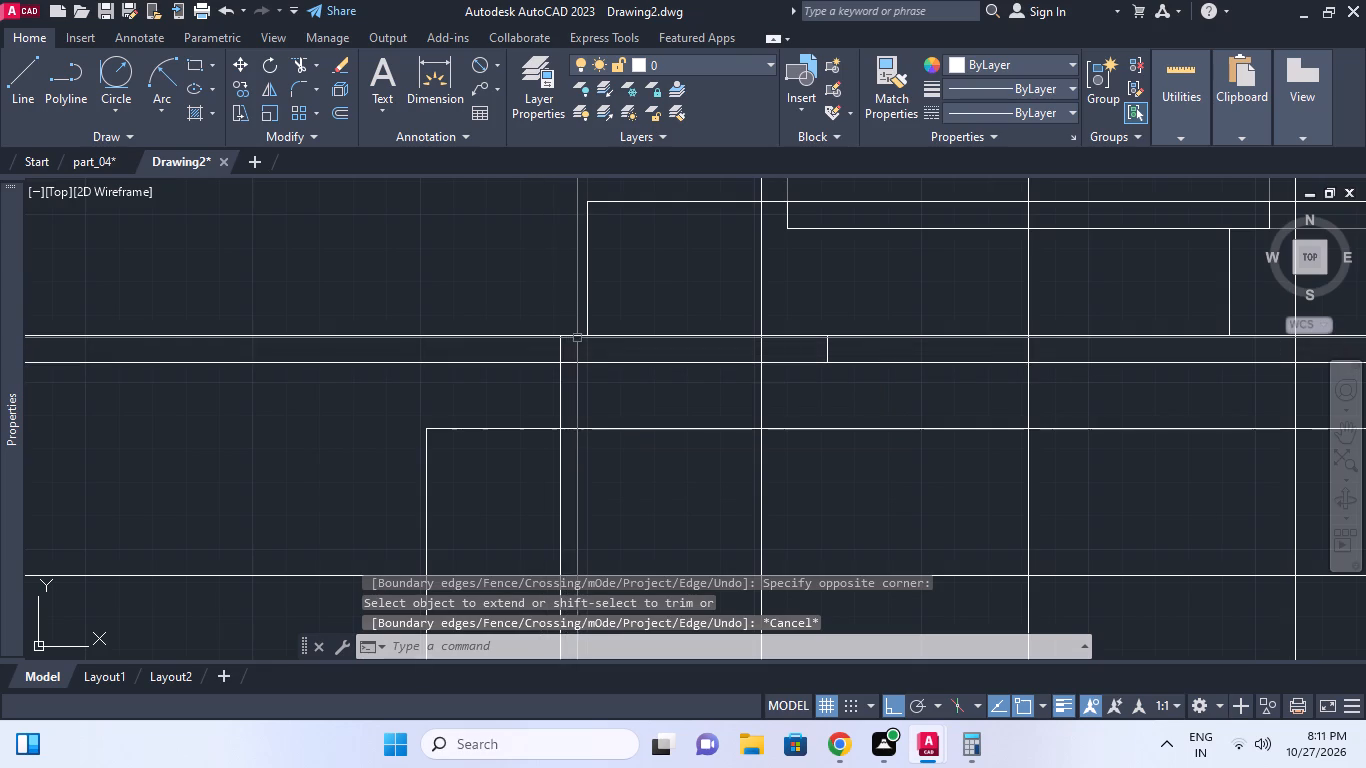
Erase the horizontal construction line running along the top flange's bottom edge.
{"action": "left_click", "coordinate": [577, 338]}
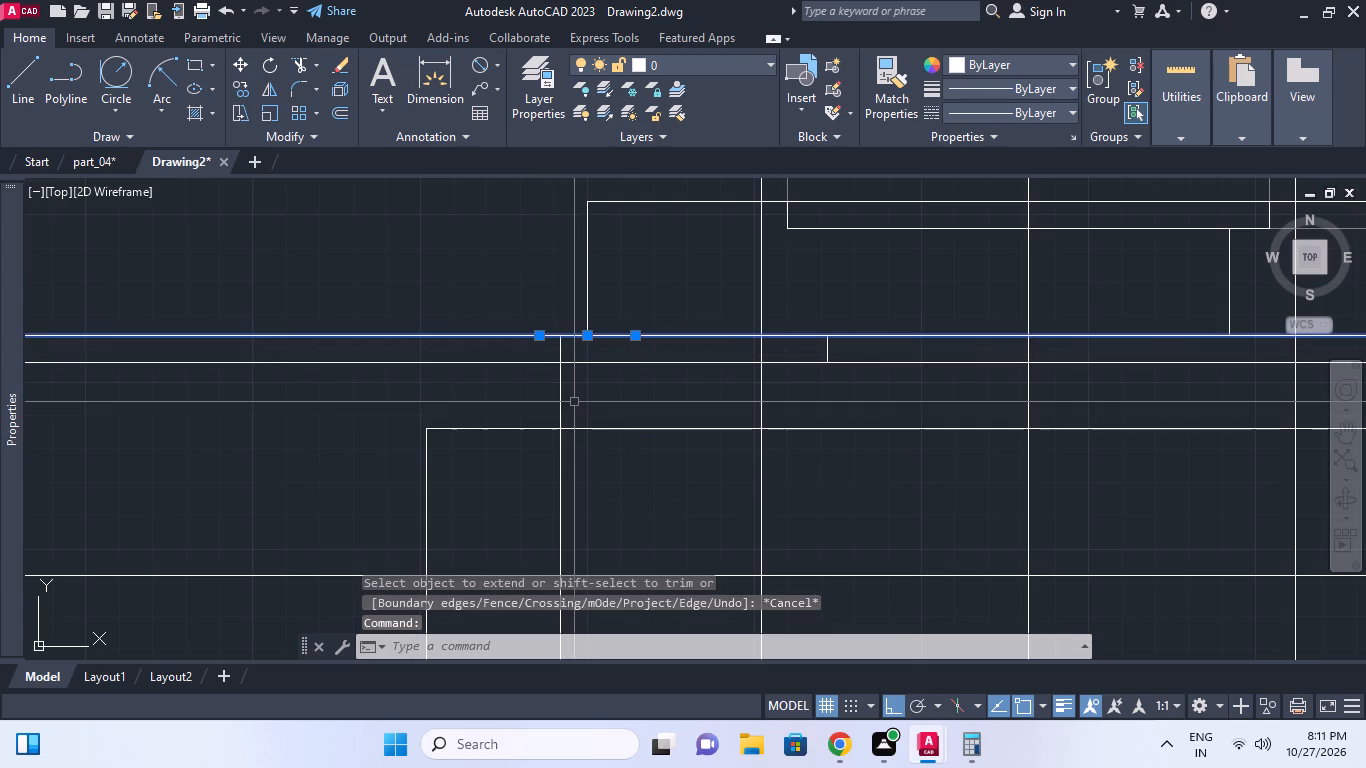
{"action": "type", "text": "e"}
{"action": "key", "text": "space"}
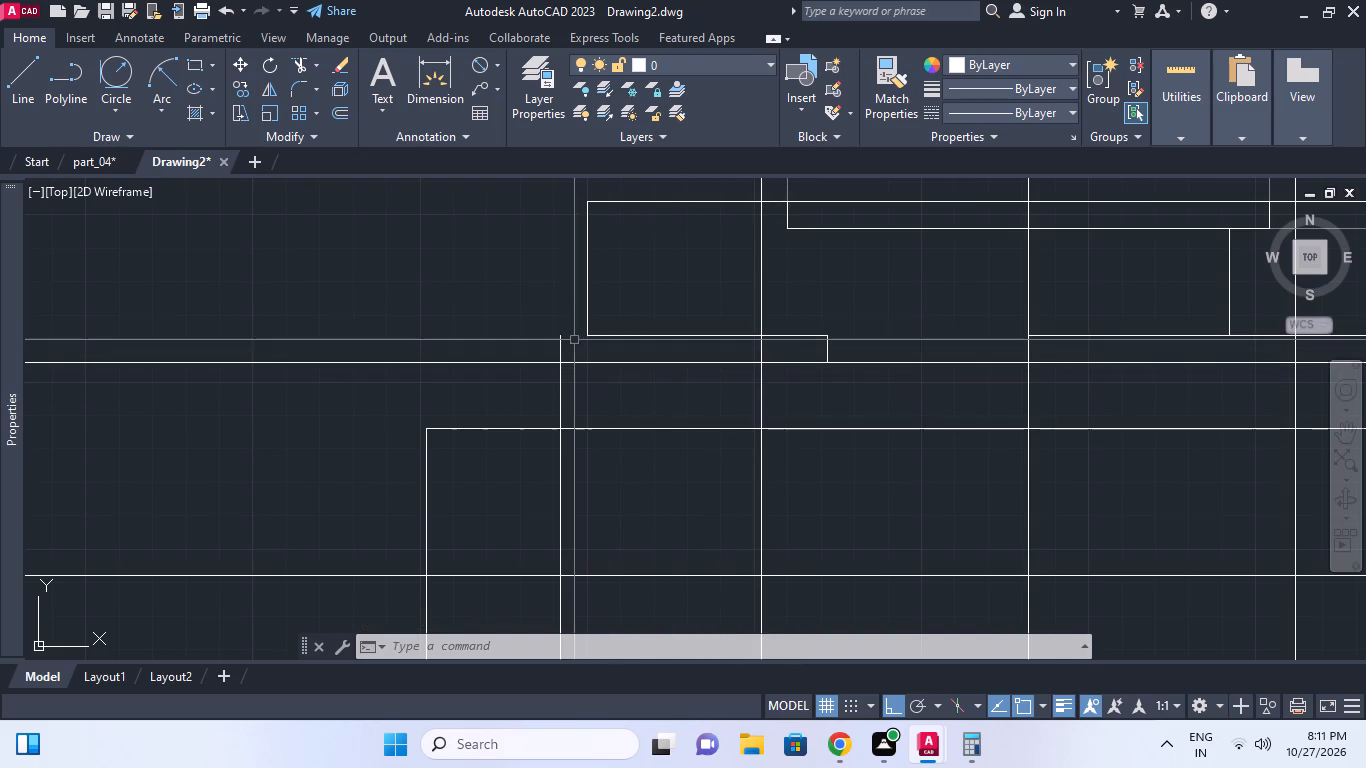
Draw a horizontal line from the upper end of the branch's inner vertical line outward past the branch's end line.
{"action": "key", "text": "l"}
{"action": "key", "text": "space"}
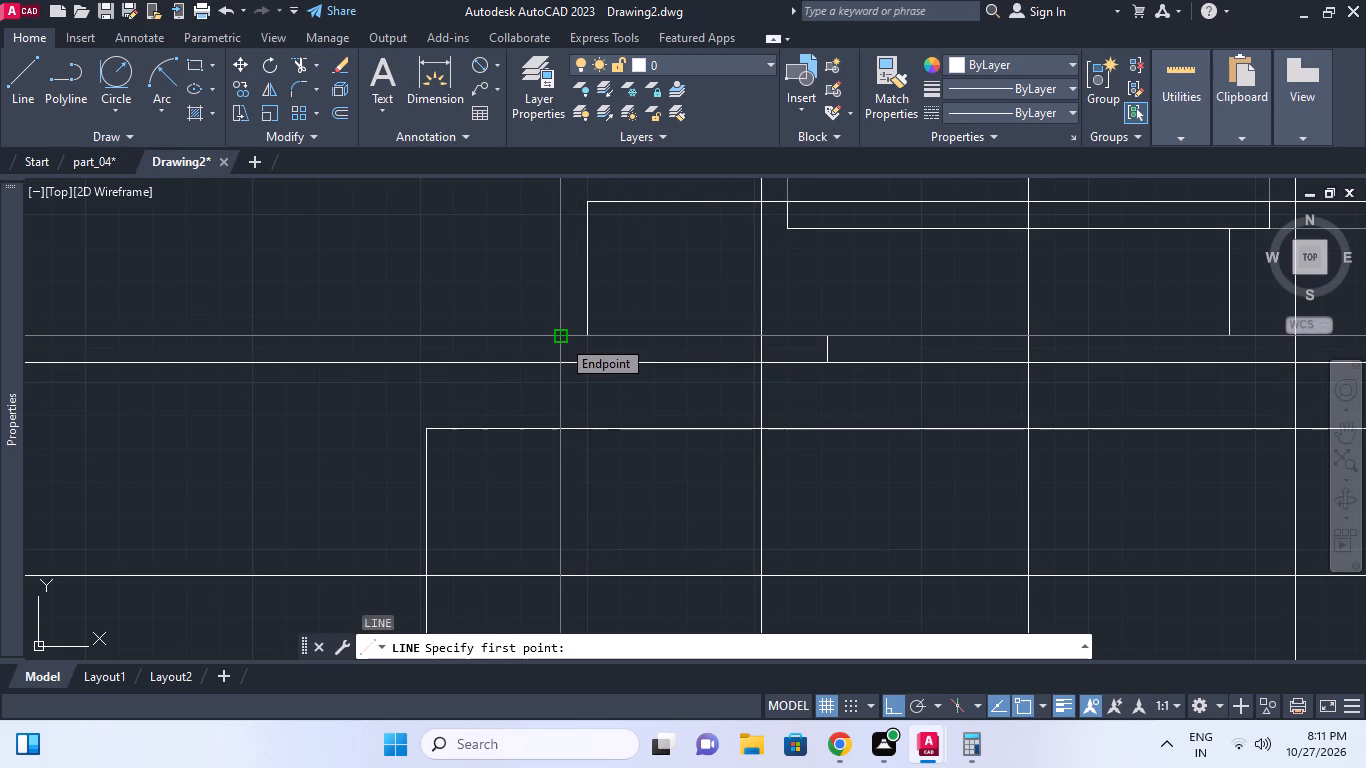
{"action": "left_click", "coordinate": [561, 338]}
{"action": "left_click", "coordinate": [394, 341]}
{"action": "key", "text": "Escape"}
Extend the left branch's vertical end line up to the new horizontal top line.
{"action": "middle_click_drag", "start_coordinate": [501, 389], "coordinate": [517, 384]}
{"action": "key", "text": "e"}
{"action": "key", "text": "x"}
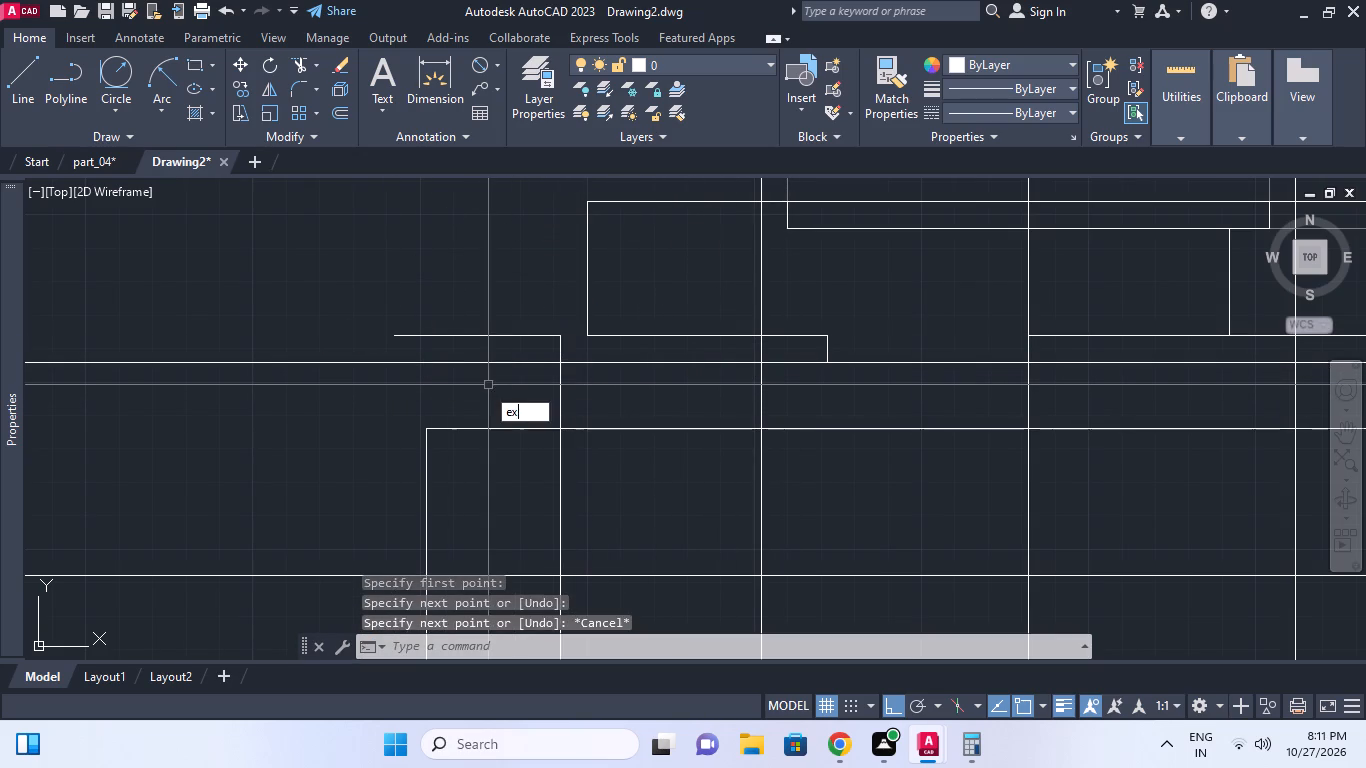
{"action": "key", "text": "space"}
{"action": "left_click", "coordinate": [462, 338]}
{"action": "key", "text": "space"}
{"action": "left_click", "coordinate": [479, 457]}
{"action": "left_click", "coordinate": [377, 452]}
{"action": "middle_click_drag", "start_coordinate": [555, 428], "coordinate": [640, 412]}
{"action": "scroll", "coordinate": [555, 428], "scroll_direction": "down", "scroll_amount": 1}
{"action": "key", "text": "Escape"}
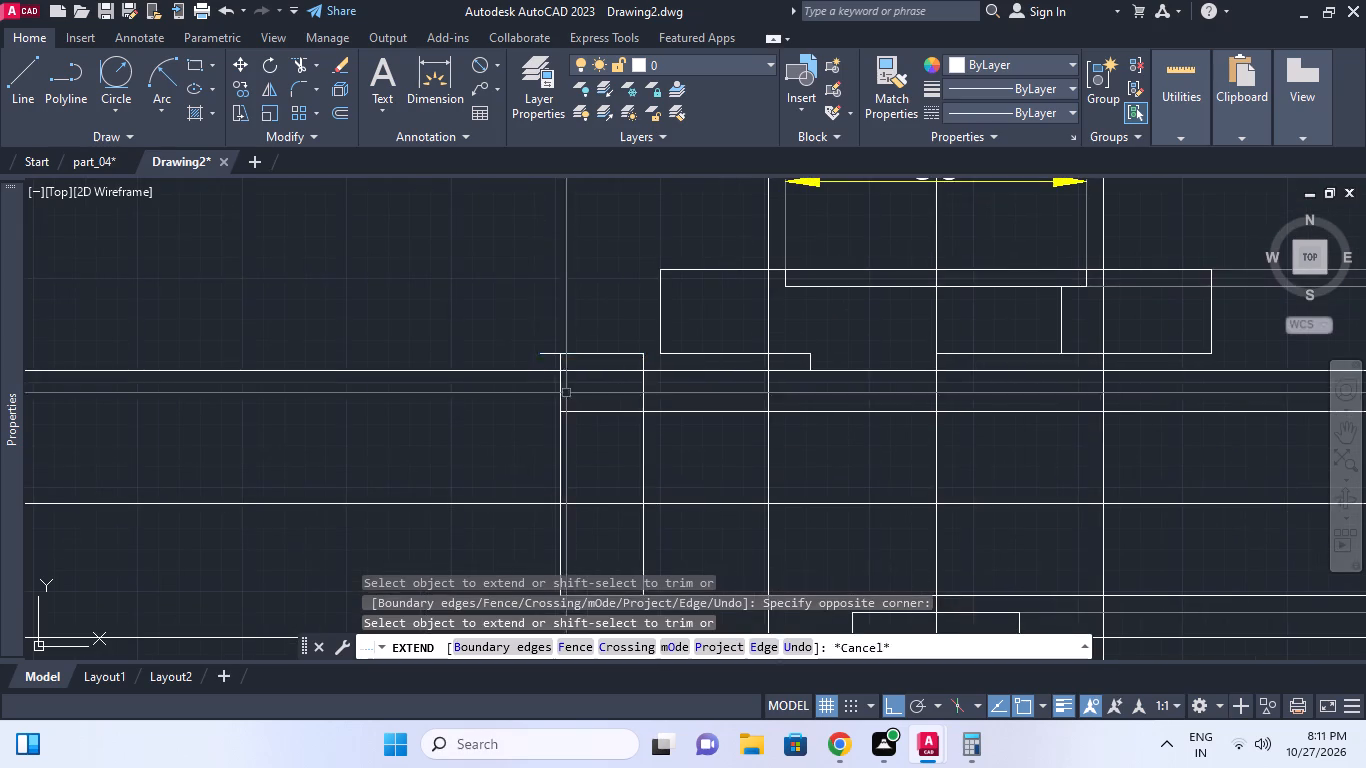
Trim the branch flange's top line where it overhangs the vertical end line.
{"action": "middle_click", "coordinate": [532, 376]}
{"action": "scroll", "coordinate": [532, 376], "scroll_direction": "up", "scroll_amount": 2}
{"action": "type", "text": "tr"}
{"action": "key", "text": "space"}
{"action": "left_click", "coordinate": [605, 342]}
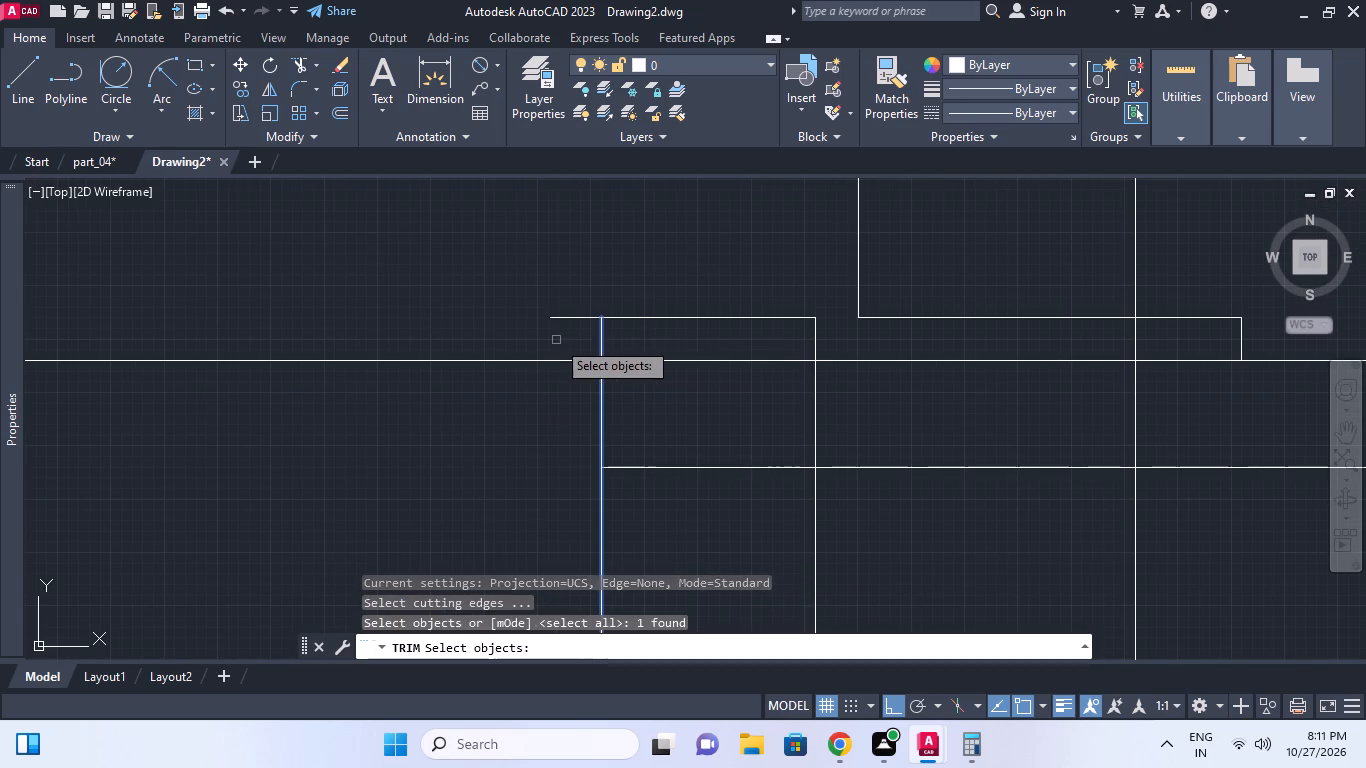
{"action": "left_click", "coordinate": [556, 340]}
{"action": "key", "text": "space"}
{"action": "left_click", "coordinate": [561, 335]}
{"action": "left_click", "coordinate": [569, 341]}
{"action": "left_click", "coordinate": [560, 312]}
{"action": "key", "text": "space"}
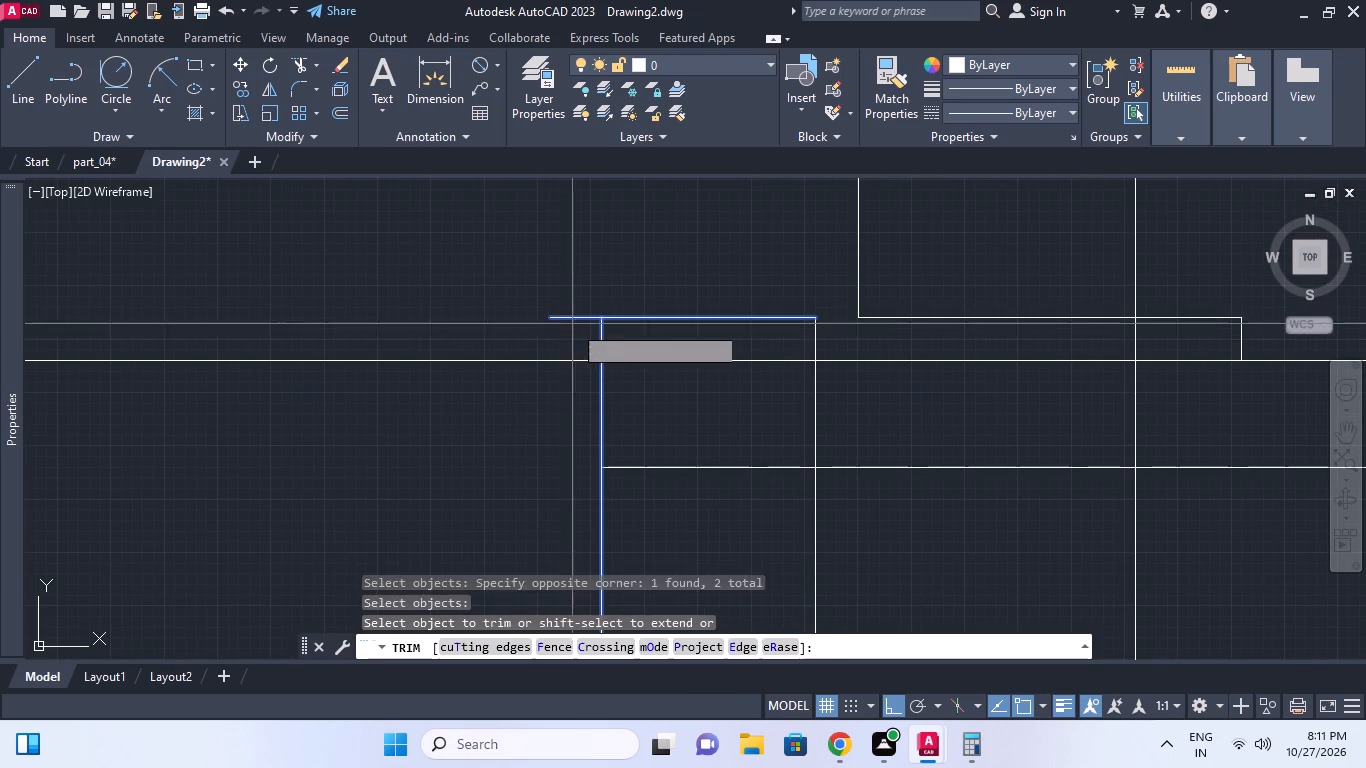
{"action": "left_click", "coordinate": [572, 324]}
{"action": "left_click", "coordinate": [569, 311]}
{"action": "key", "text": "Escape"}
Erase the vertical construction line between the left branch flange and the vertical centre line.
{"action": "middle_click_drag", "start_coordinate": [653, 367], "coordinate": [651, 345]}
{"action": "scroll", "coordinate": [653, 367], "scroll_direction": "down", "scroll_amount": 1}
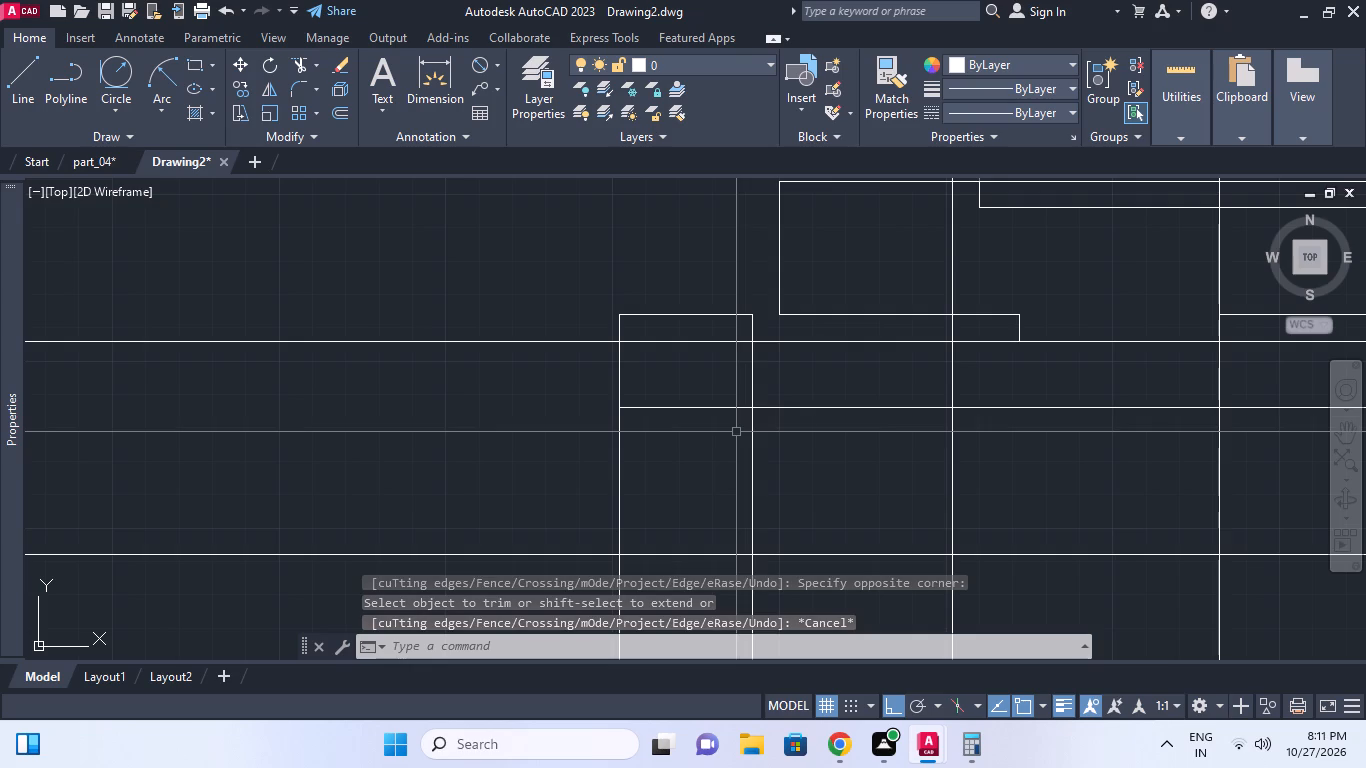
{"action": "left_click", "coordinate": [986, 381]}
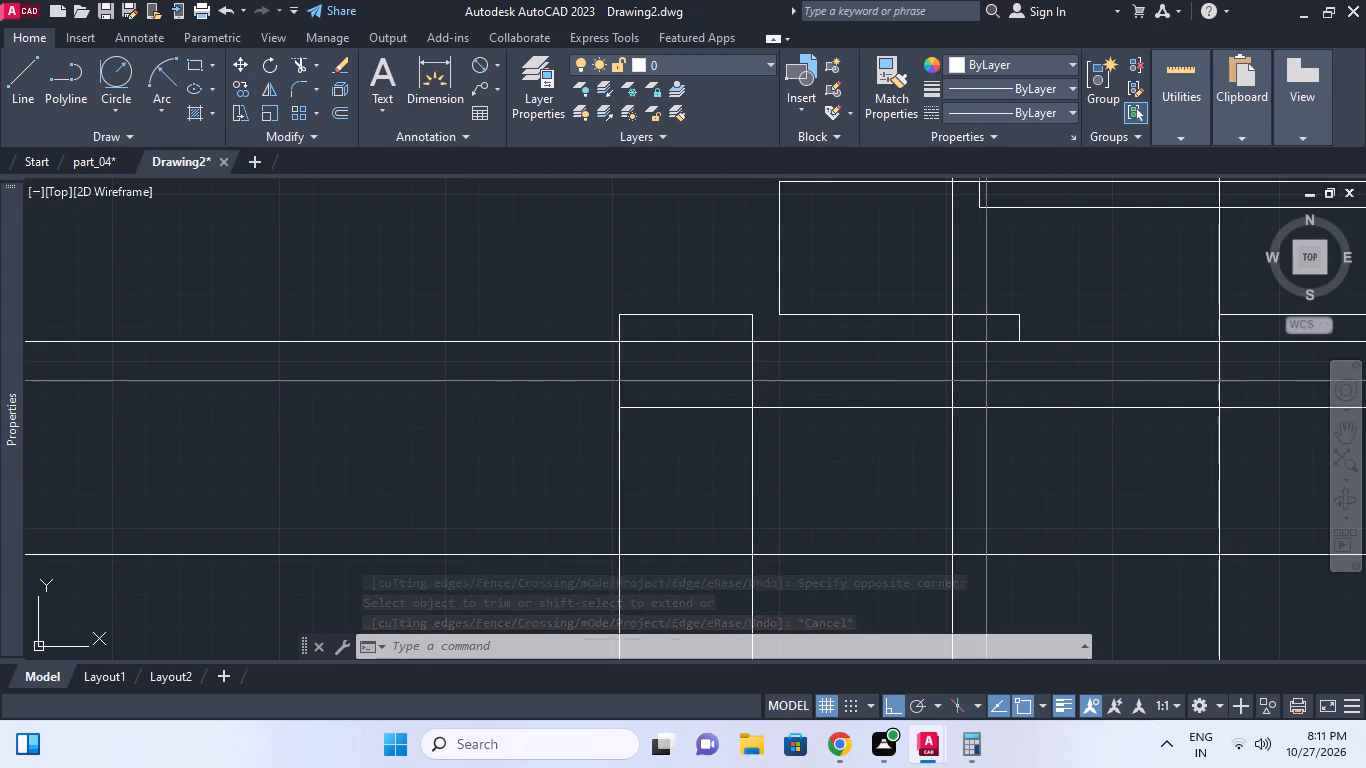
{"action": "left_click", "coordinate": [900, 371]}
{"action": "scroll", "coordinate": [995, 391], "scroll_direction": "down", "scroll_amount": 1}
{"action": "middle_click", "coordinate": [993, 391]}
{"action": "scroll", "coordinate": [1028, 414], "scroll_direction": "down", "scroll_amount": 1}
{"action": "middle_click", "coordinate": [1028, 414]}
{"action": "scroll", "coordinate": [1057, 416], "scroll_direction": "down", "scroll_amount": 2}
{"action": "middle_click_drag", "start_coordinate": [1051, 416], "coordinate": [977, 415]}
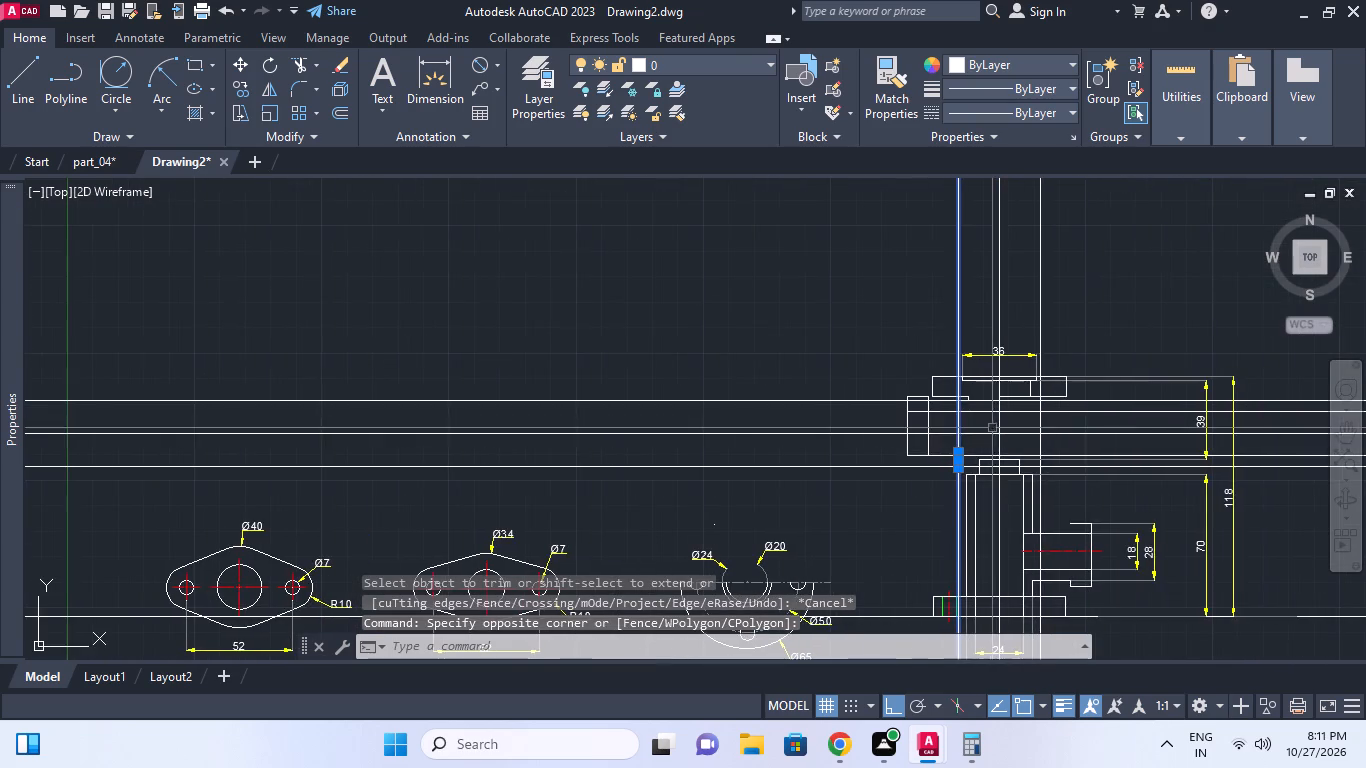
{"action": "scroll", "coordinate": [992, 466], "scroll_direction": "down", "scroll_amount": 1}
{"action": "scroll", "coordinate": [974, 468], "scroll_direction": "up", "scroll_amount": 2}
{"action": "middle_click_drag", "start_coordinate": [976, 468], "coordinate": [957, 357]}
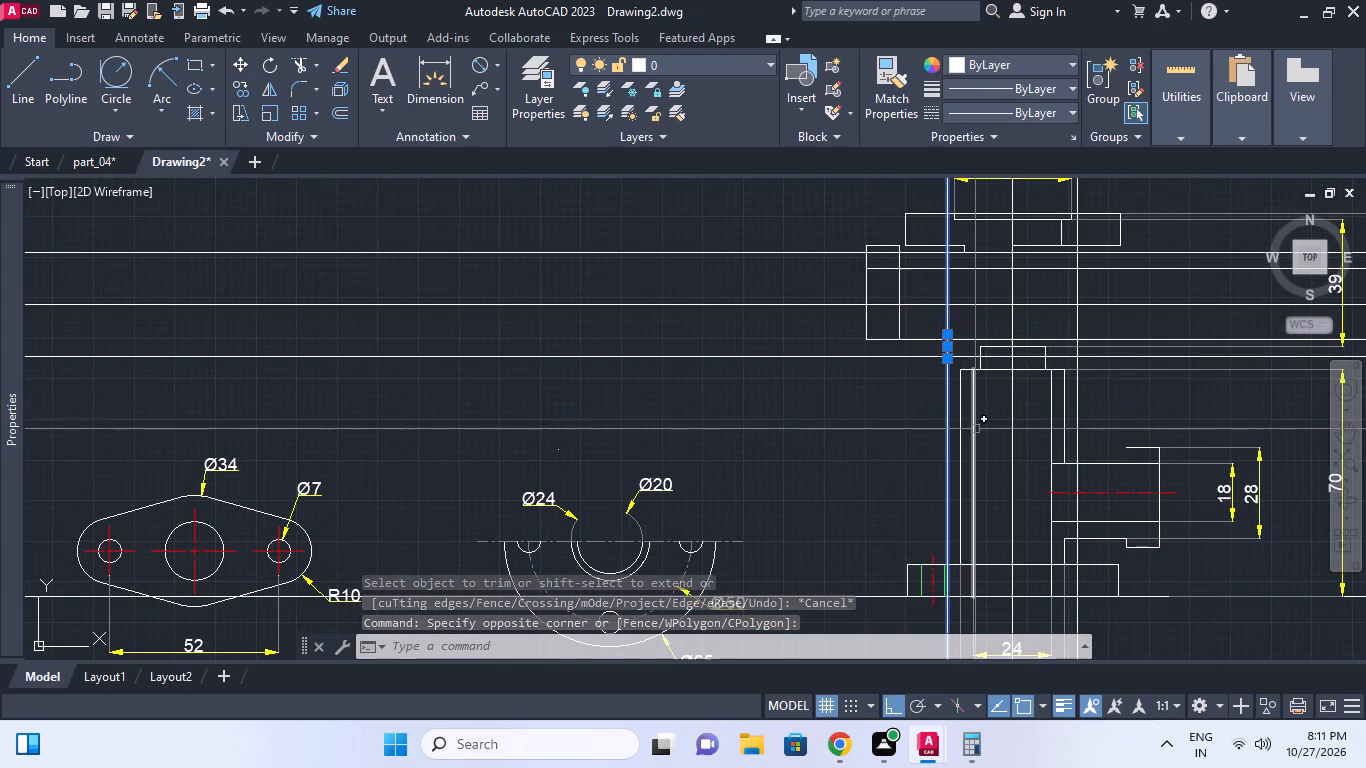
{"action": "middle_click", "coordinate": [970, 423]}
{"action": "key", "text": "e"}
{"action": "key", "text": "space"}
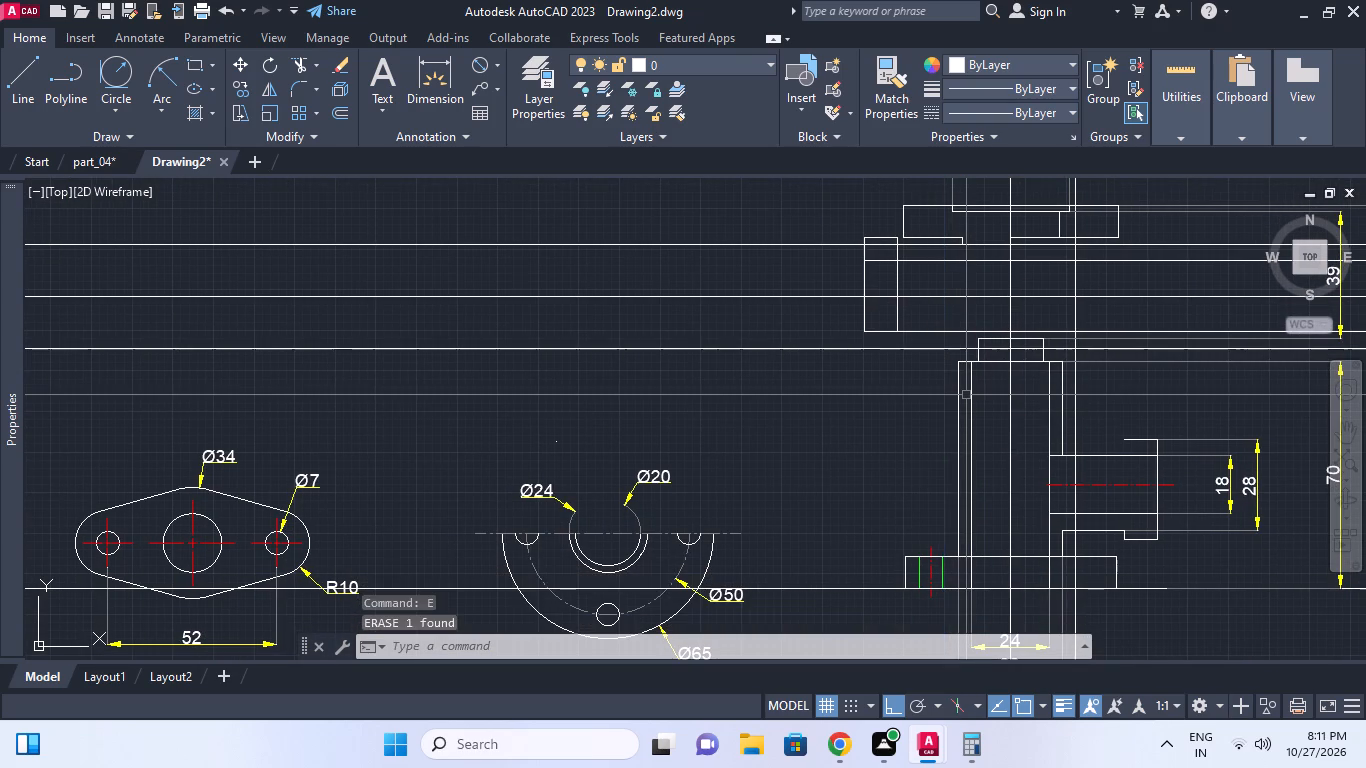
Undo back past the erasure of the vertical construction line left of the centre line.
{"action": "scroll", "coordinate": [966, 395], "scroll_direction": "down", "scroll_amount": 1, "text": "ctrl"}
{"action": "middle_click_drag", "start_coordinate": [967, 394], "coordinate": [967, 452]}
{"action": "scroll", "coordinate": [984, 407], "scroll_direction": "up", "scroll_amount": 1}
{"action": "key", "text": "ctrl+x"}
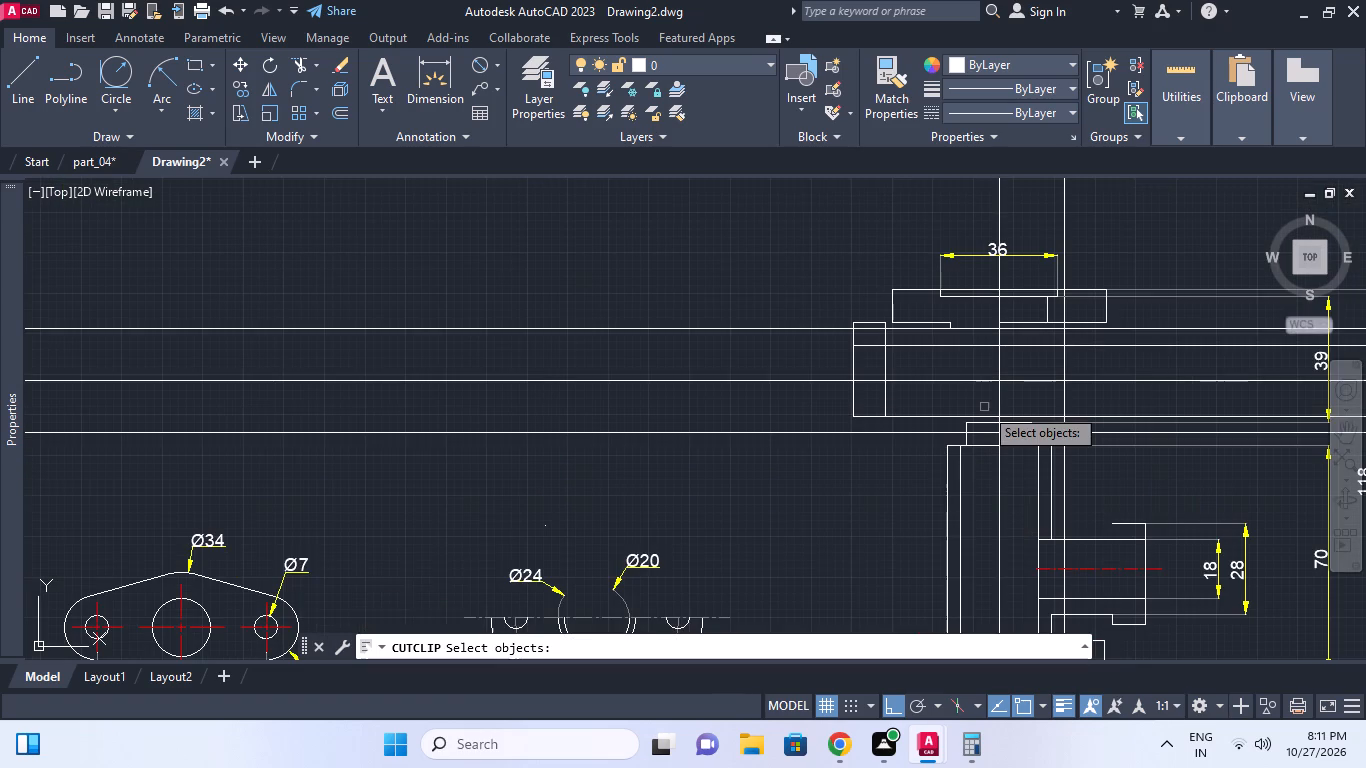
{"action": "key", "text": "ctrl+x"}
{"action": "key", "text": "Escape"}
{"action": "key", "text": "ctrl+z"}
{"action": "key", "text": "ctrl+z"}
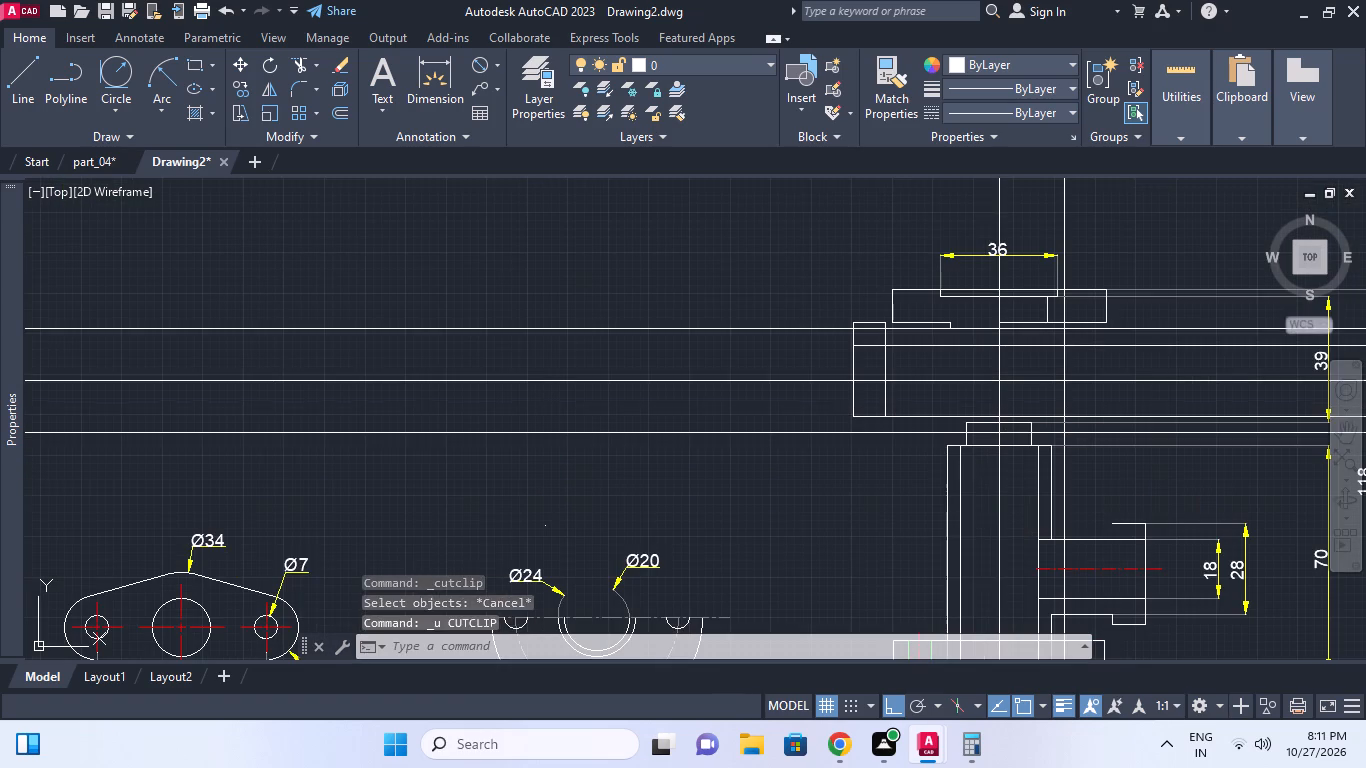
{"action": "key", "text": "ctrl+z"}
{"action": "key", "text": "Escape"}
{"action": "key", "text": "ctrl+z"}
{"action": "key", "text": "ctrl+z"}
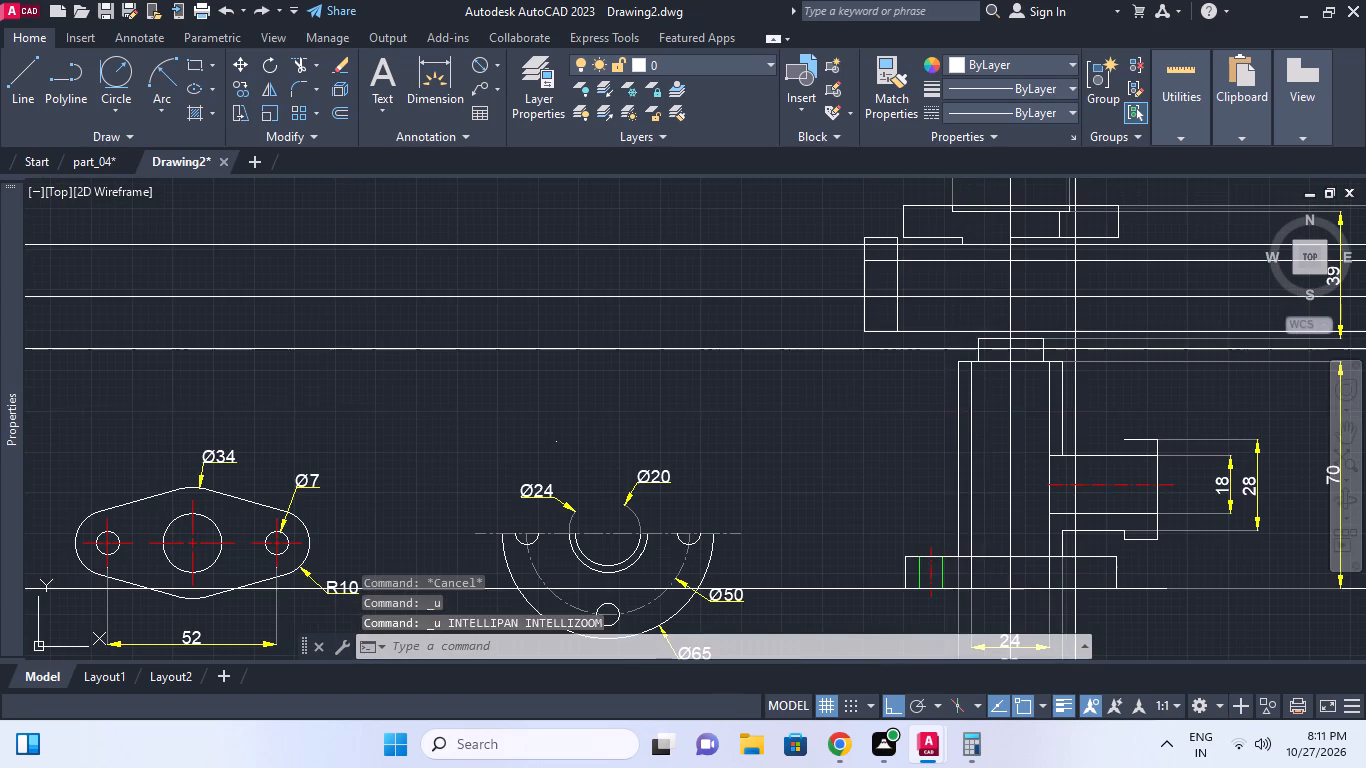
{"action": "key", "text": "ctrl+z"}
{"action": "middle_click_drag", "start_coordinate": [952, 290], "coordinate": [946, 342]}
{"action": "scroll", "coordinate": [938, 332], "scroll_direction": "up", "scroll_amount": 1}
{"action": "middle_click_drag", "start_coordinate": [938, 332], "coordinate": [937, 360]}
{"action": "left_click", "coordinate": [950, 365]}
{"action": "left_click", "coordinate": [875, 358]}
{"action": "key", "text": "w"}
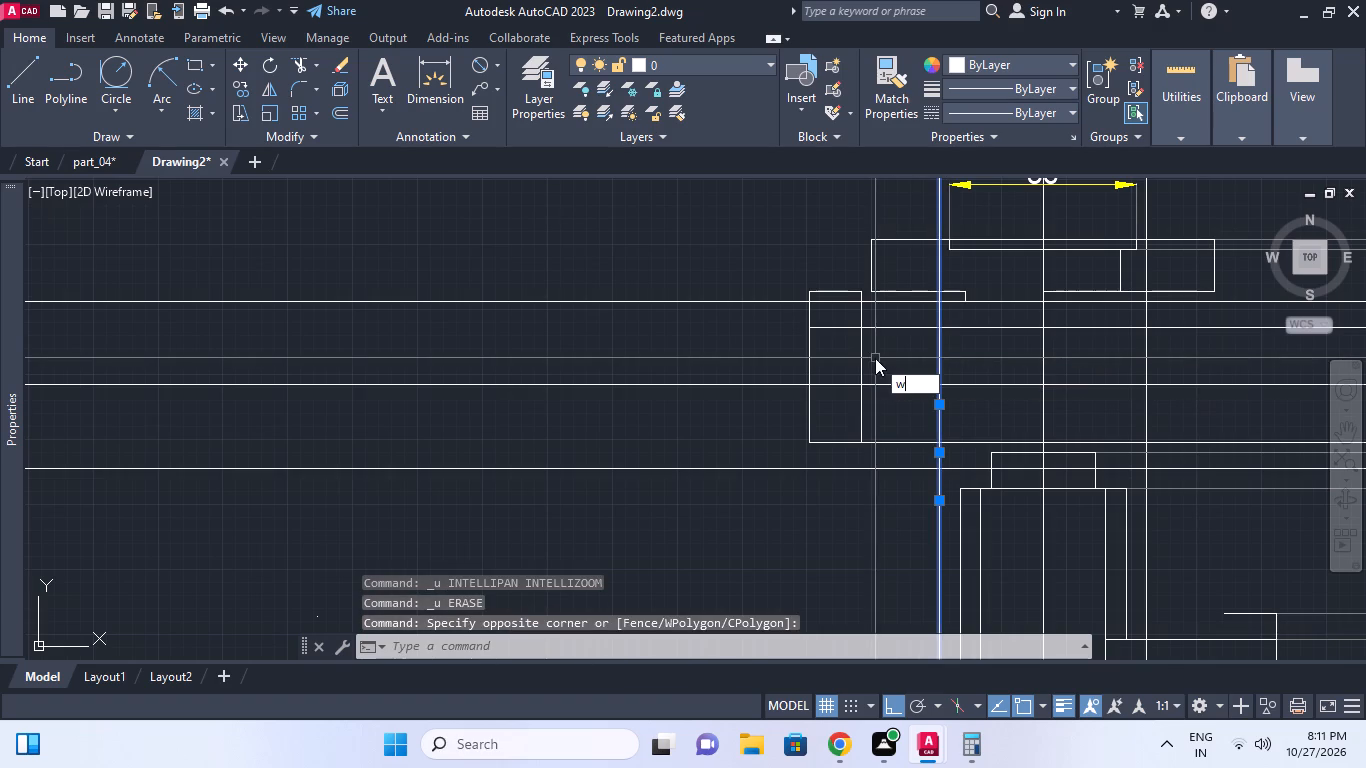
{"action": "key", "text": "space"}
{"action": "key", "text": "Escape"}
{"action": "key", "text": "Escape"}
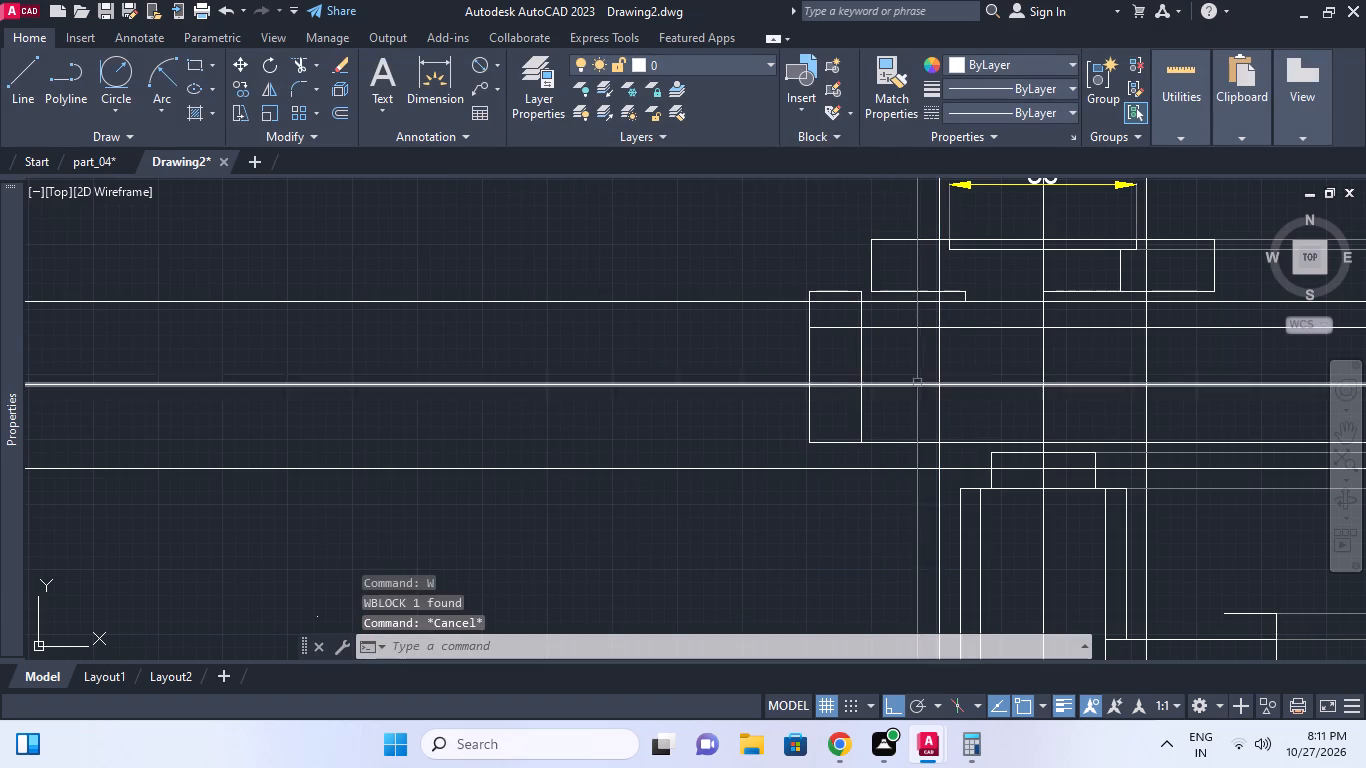
Erase the vertical construction line between the left branch flange and the vertical centre line.
{"action": "left_click", "coordinate": [945, 363]}
{"action": "left_click", "coordinate": [928, 354]}
{"action": "key", "text": "e"}
{"action": "key", "text": "space"}
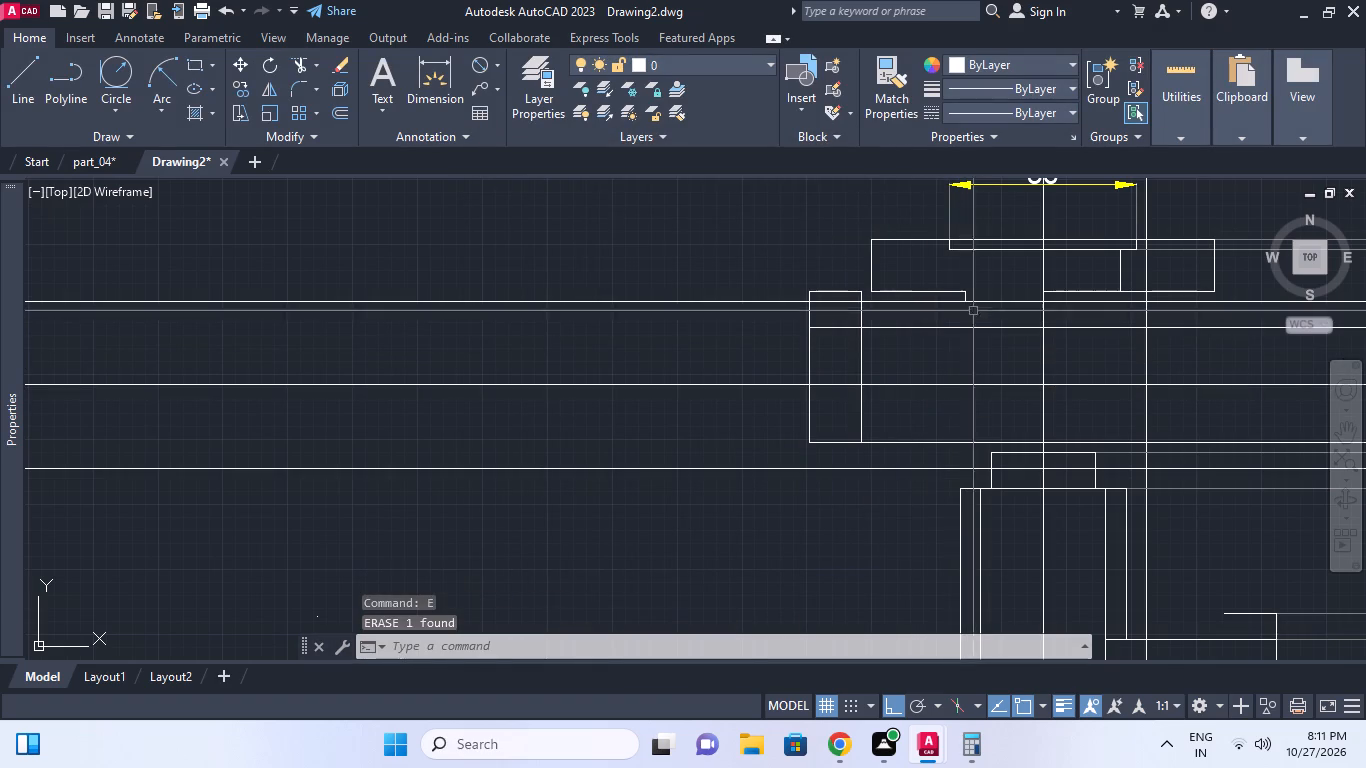
Trim the upper 32/2 offset line between the two vertical lines of the left branch flange.
{"action": "middle_click_drag", "start_coordinate": [965, 335], "coordinate": [941, 348]}
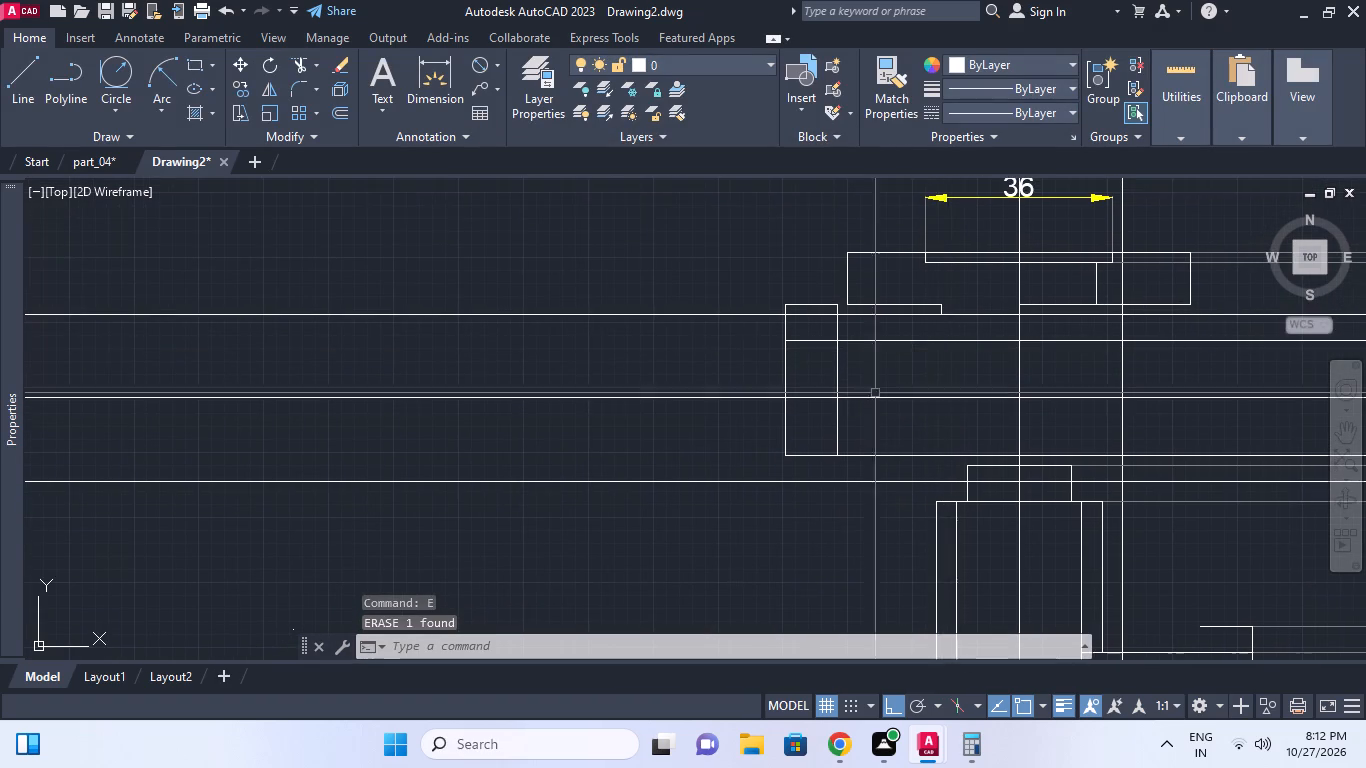
{"action": "left_click", "coordinate": [924, 319]}
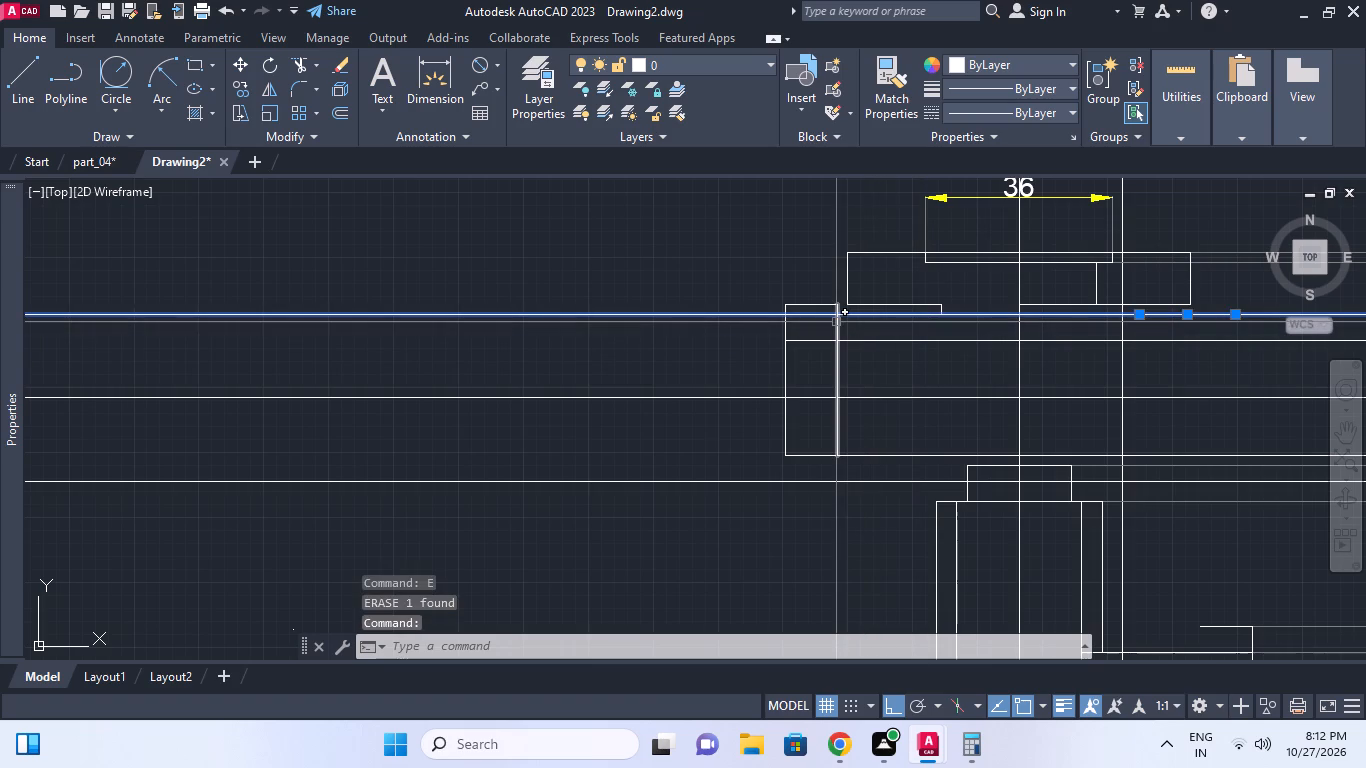
{"action": "scroll", "coordinate": [836, 322], "scroll_direction": "up", "scroll_amount": 1}
{"action": "key", "text": "Escape"}
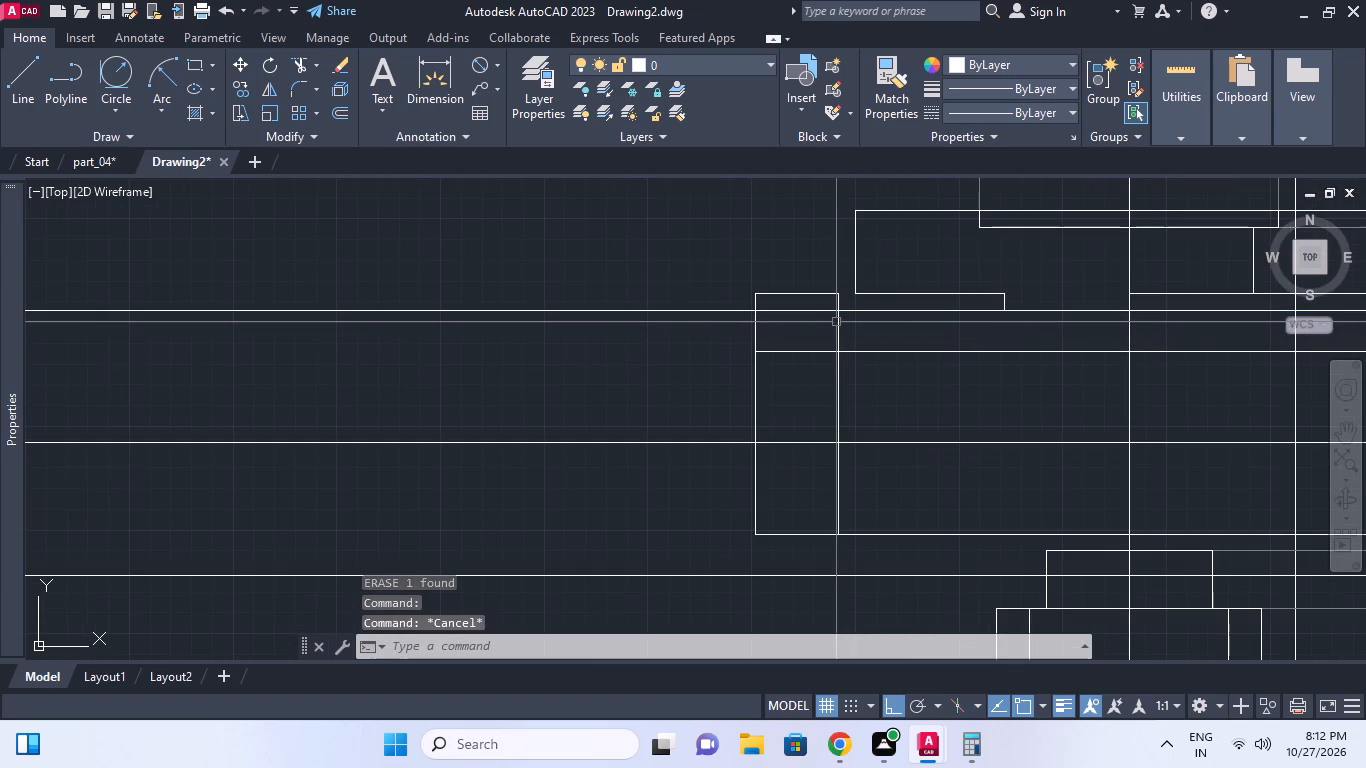
{"action": "type", "text": "tr"}
{"action": "key", "text": "space"}
{"action": "key", "text": "space"}
{"action": "left_click", "coordinate": [830, 311]}
{"action": "key", "text": "Escape"}
Erase the leftover piece of the upper 32/2 offset line outside the left branch flange.
{"action": "left_click", "coordinate": [688, 326]}
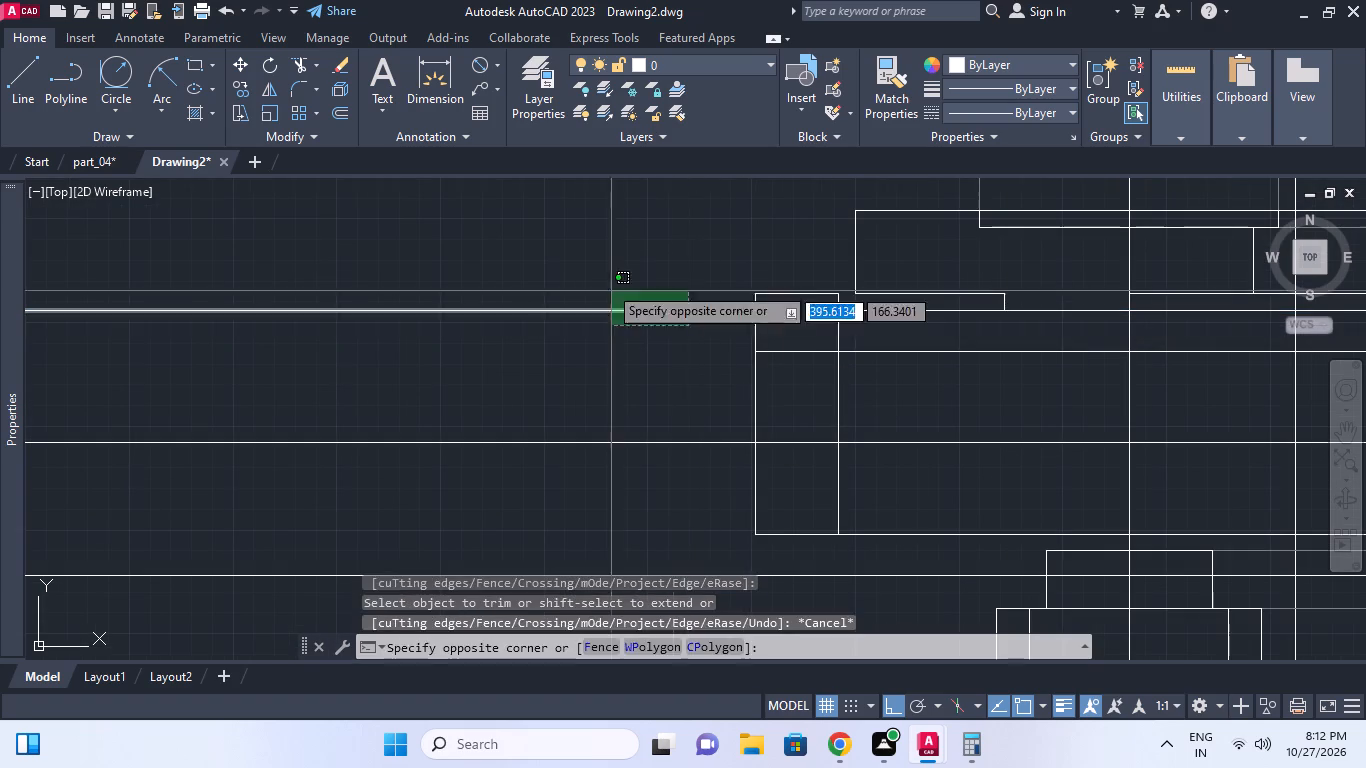
{"action": "left_click", "coordinate": [608, 284]}
{"action": "key", "text": "e"}
{"action": "key", "text": "space"}
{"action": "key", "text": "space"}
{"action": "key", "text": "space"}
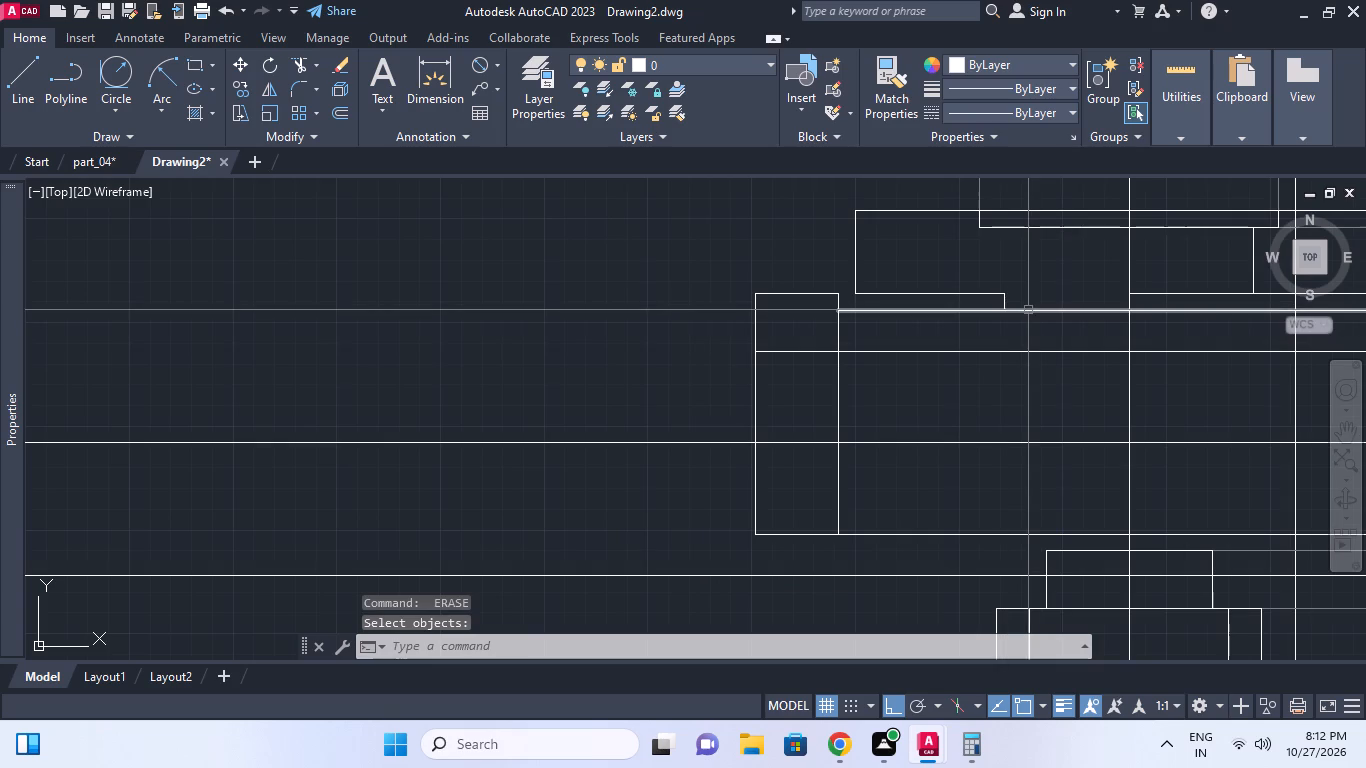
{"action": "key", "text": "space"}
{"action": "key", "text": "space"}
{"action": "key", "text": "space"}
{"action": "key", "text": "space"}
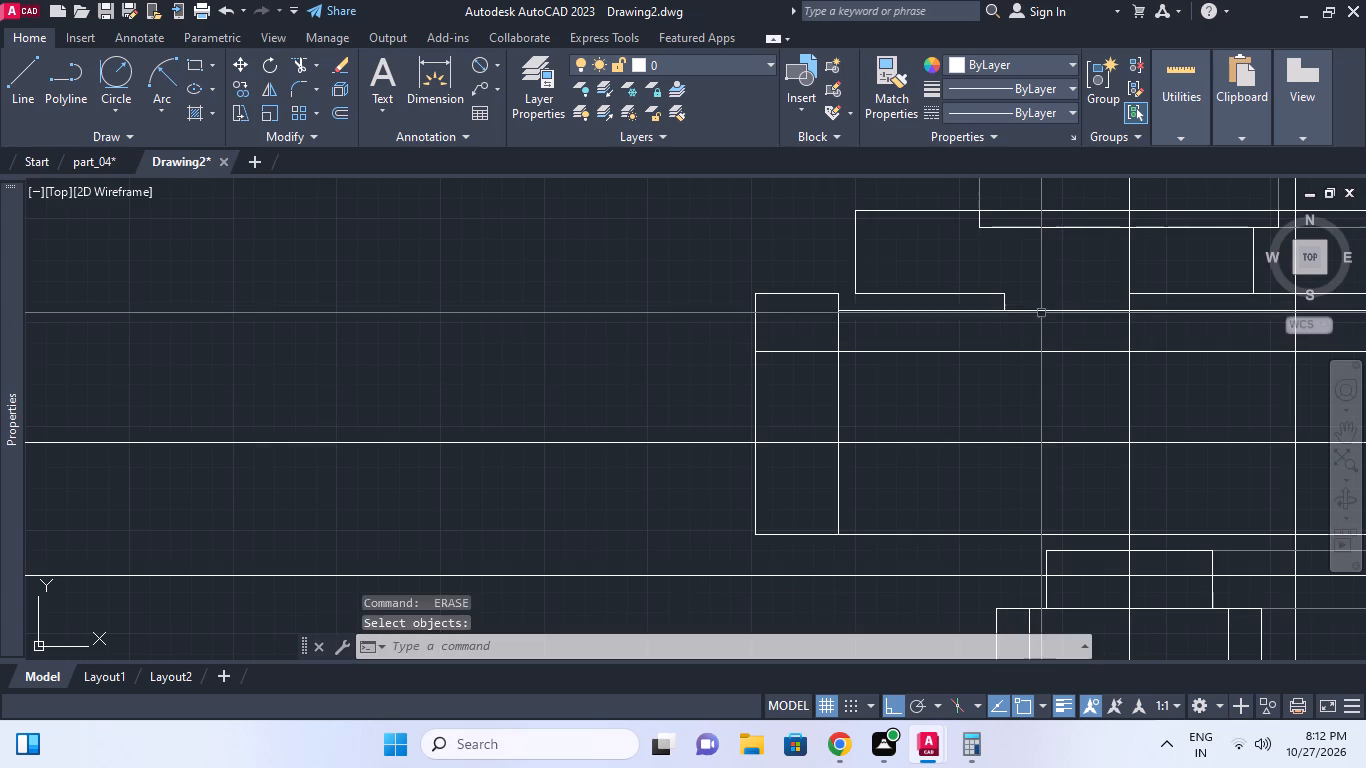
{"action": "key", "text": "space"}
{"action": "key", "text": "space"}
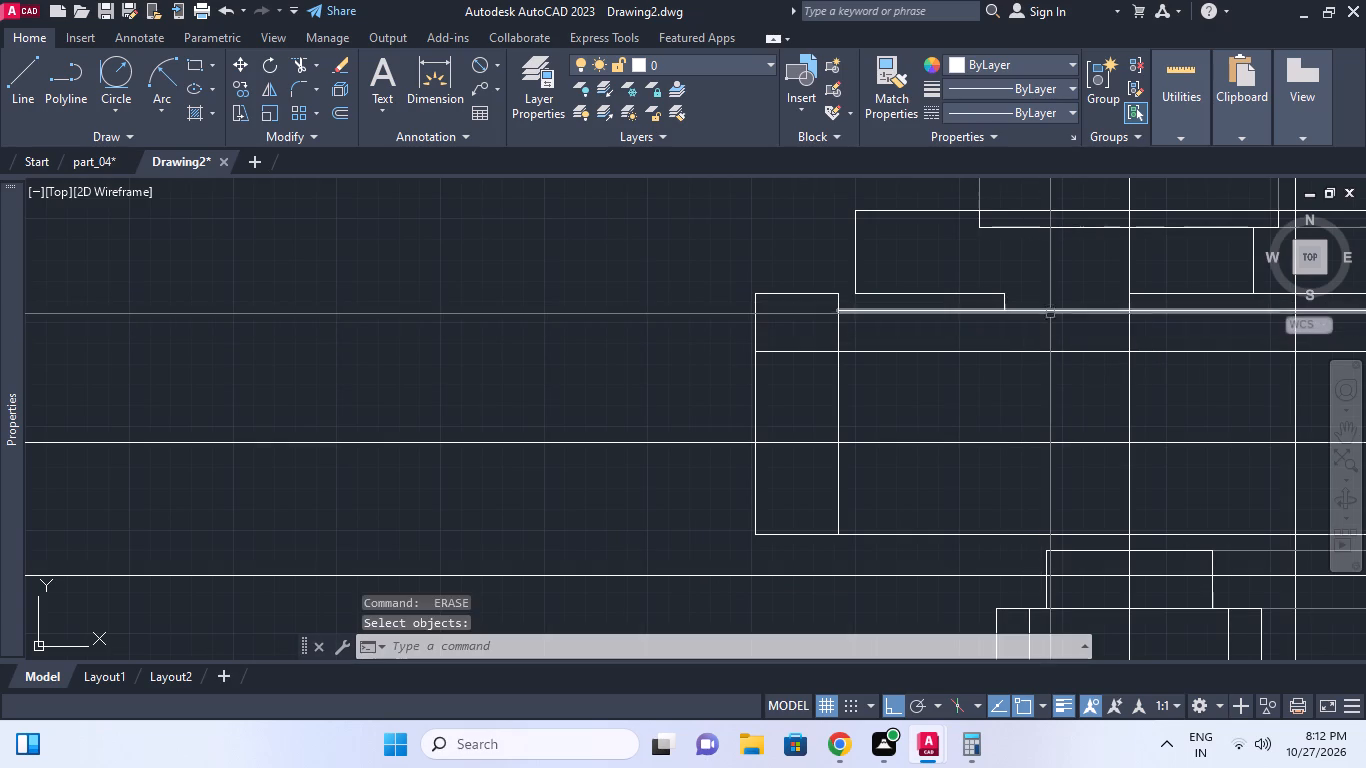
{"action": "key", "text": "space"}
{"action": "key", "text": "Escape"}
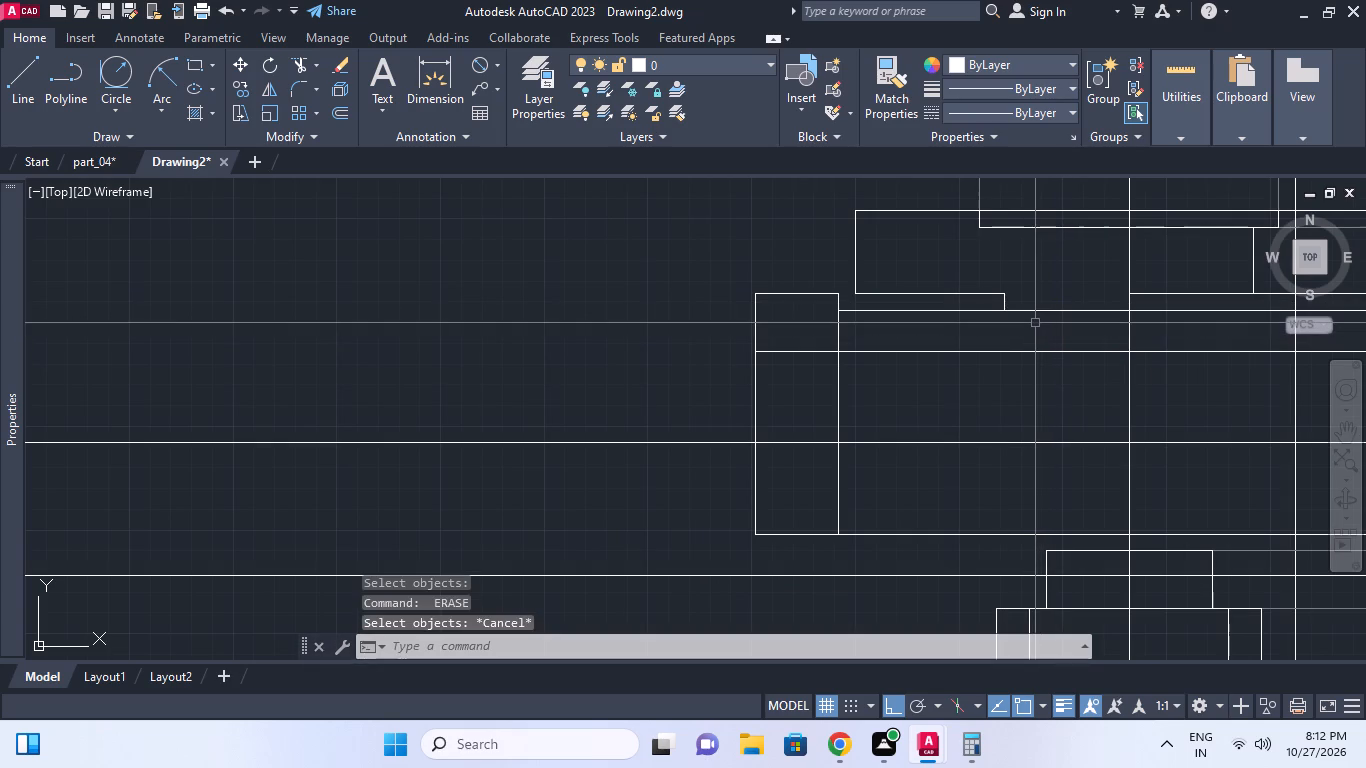
Trim the upper 32/2 offset line between the short left bore extension and the vertical centre line.
{"action": "type", "text": "tr"}
{"action": "key", "text": "space"}
{"action": "key", "text": "space"}
{"action": "left_click", "coordinate": [1035, 313]}
{"action": "middle_click_drag", "start_coordinate": [970, 380], "coordinate": [936, 386]}
{"action": "scroll", "coordinate": [970, 380], "scroll_direction": "down", "scroll_amount": 1}
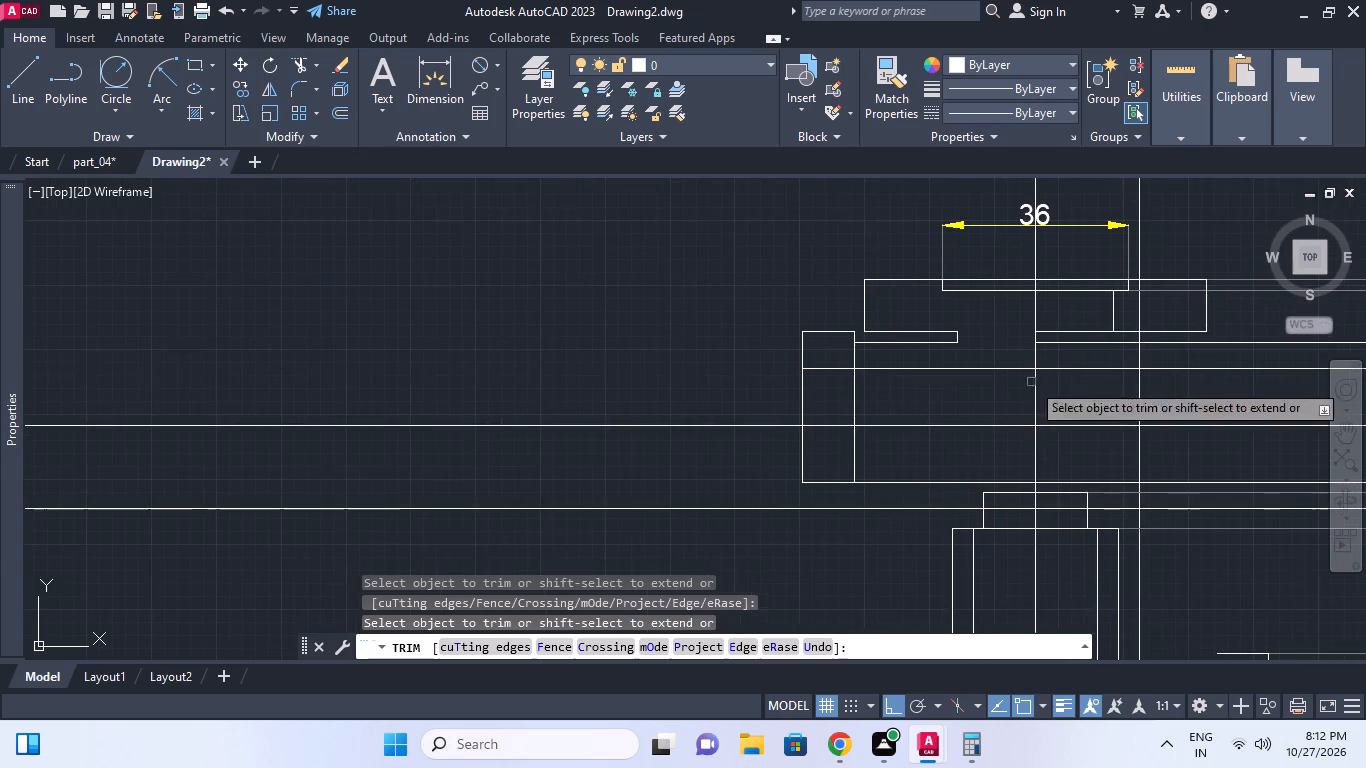
{"action": "key", "text": "Escape"}
Erase the remaining piece of the upper 32/2 offset line to the right of the vertical centre line.
{"action": "left_click", "coordinate": [1077, 344]}
{"action": "key", "text": "e"}
{"action": "key", "text": "space"}
{"action": "middle_click_drag", "start_coordinate": [1078, 389], "coordinate": [962, 391]}
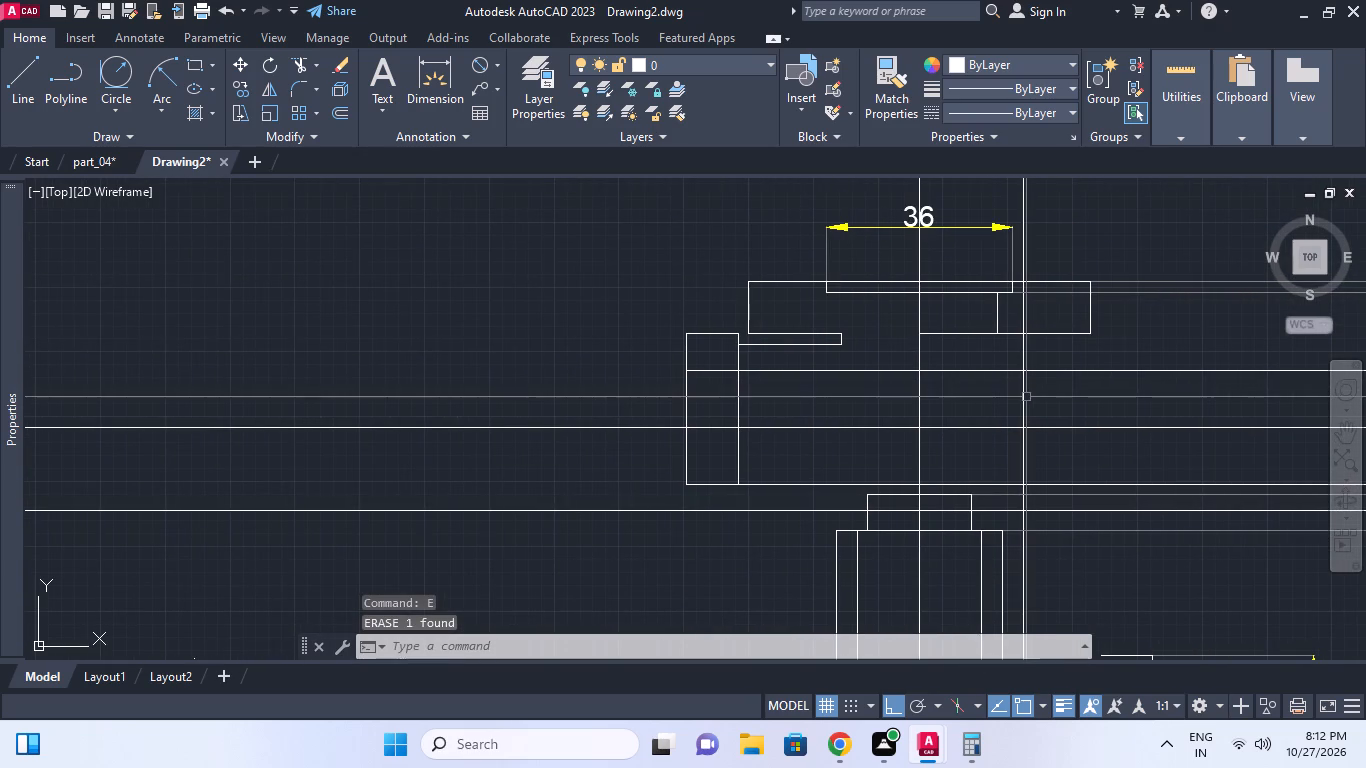
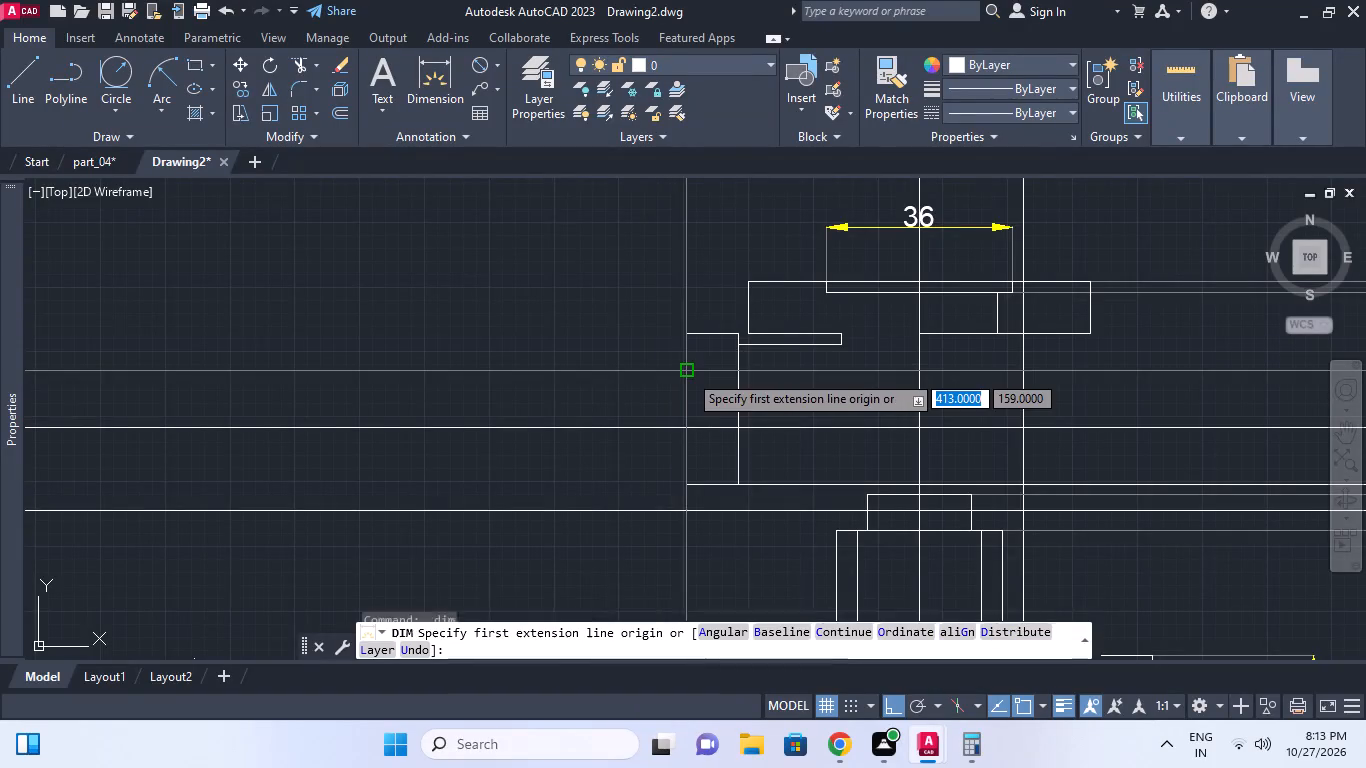
Measure the height of the left branch flange's outer vertical line with a linear dimension, without placing it.
{"action": "right_click", "coordinate": [603, 324]}
{"action": "left_click", "coordinate": [654, 333]}
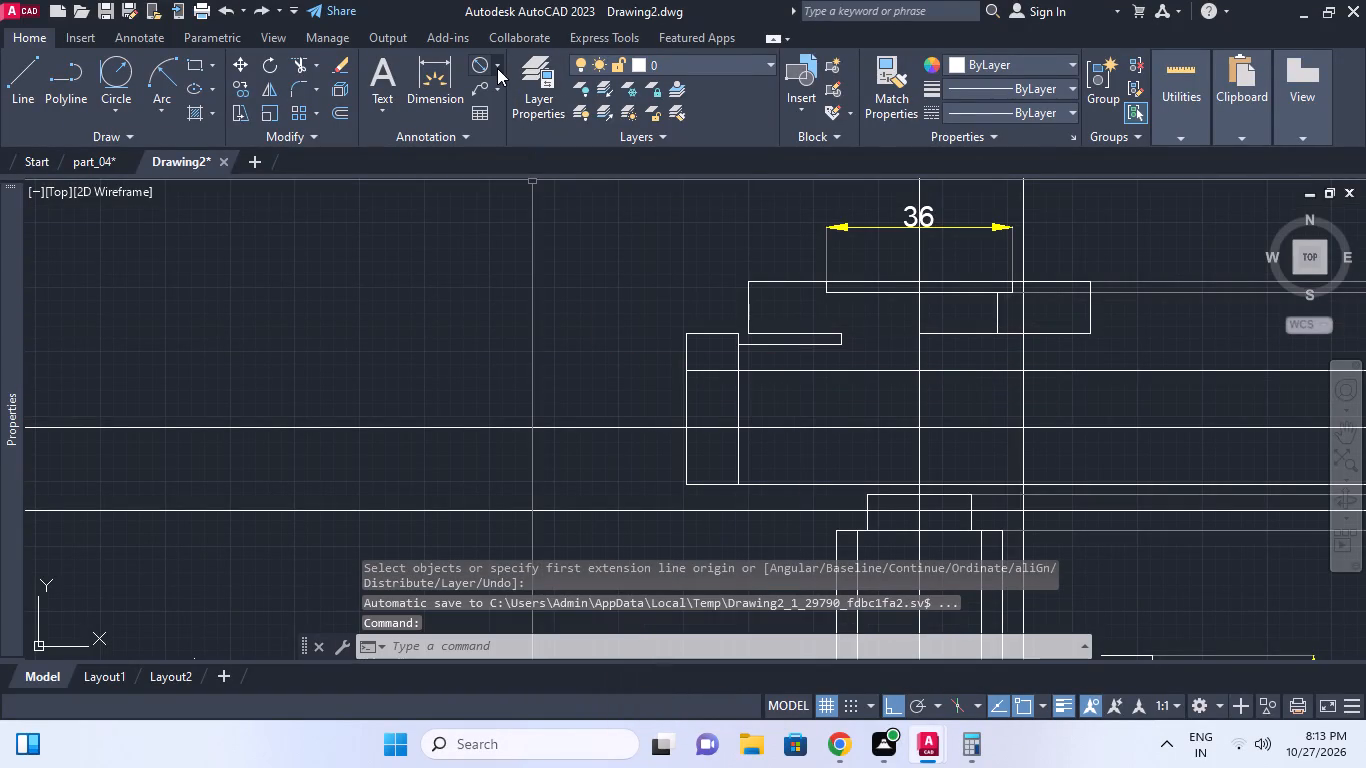
{"action": "left_click", "coordinate": [497, 67]}
{"action": "left_click", "coordinate": [509, 80]}
{"action": "right_click", "coordinate": [558, 240]}
{"action": "left_click", "coordinate": [690, 351]}
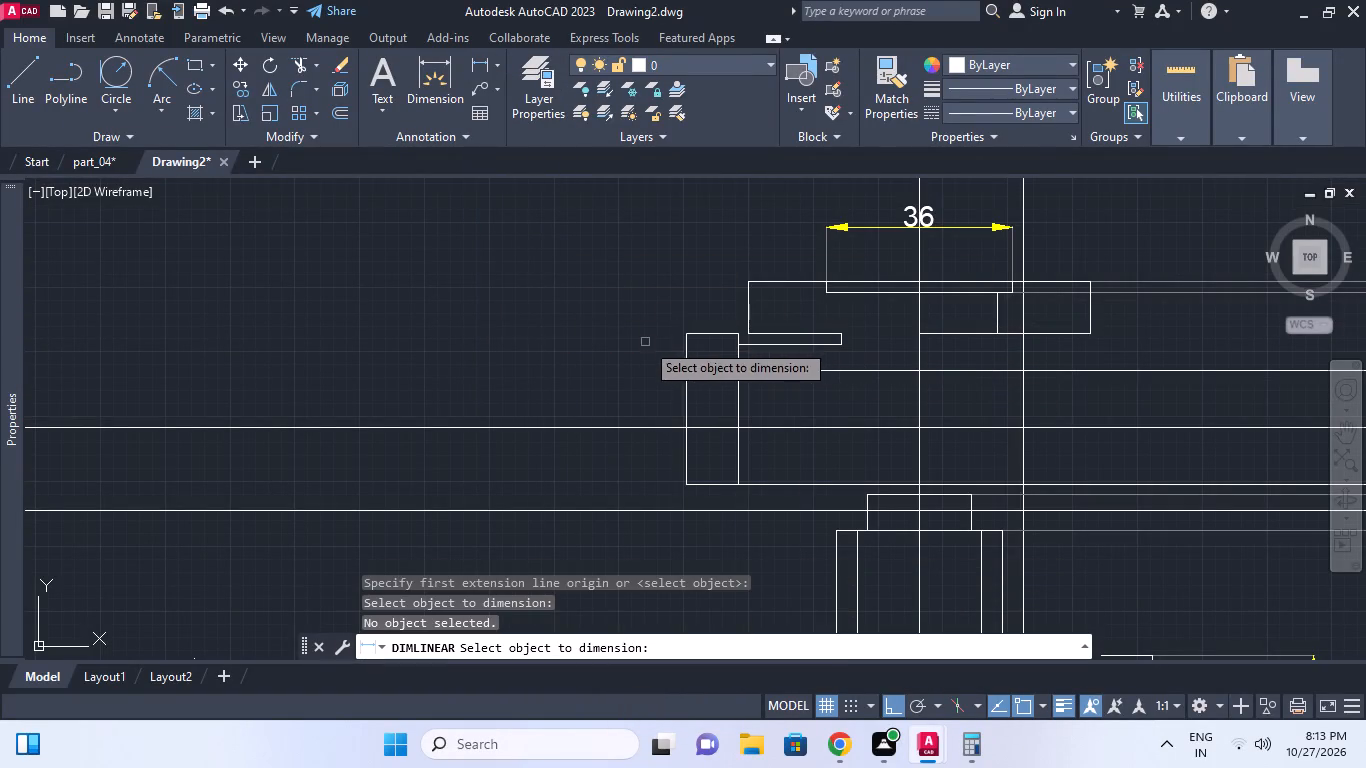
{"action": "left_click", "coordinate": [685, 353]}
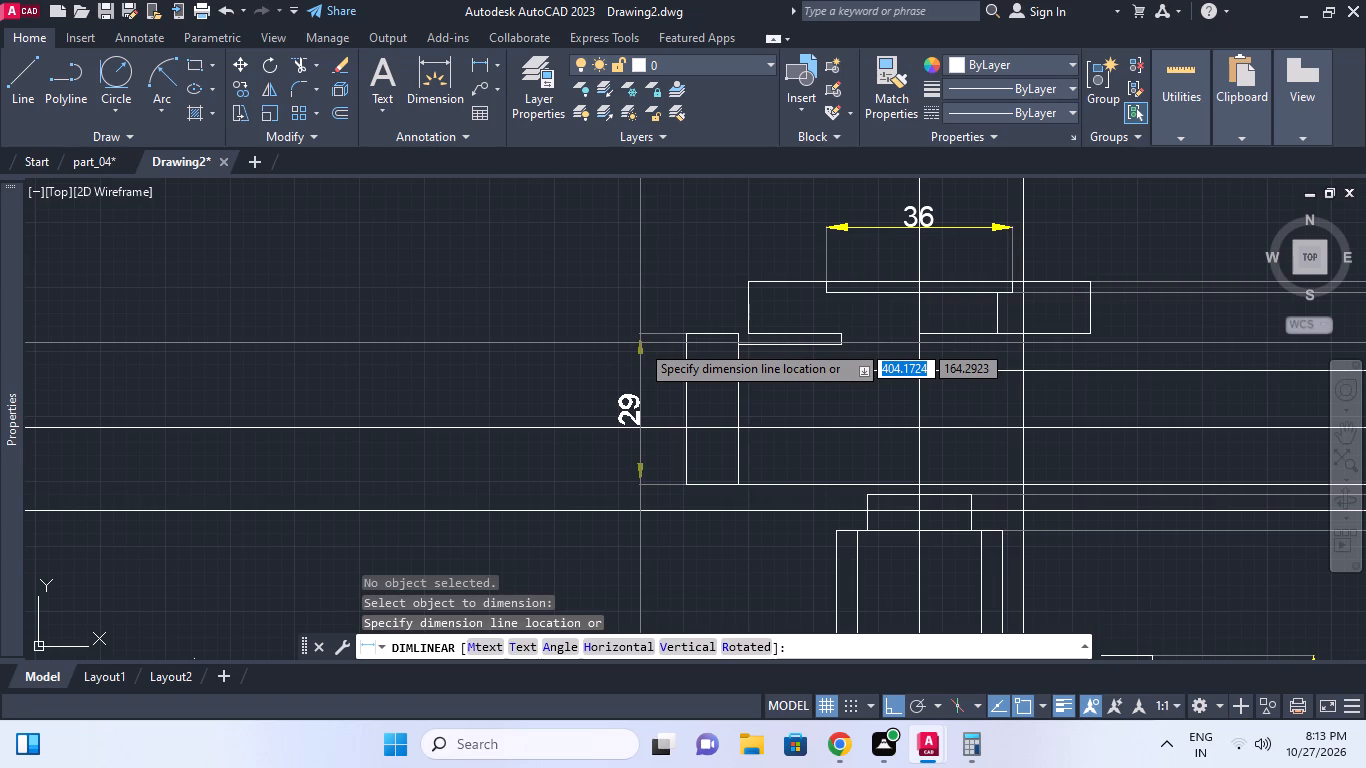
{"action": "right_click", "coordinate": [491, 345]}
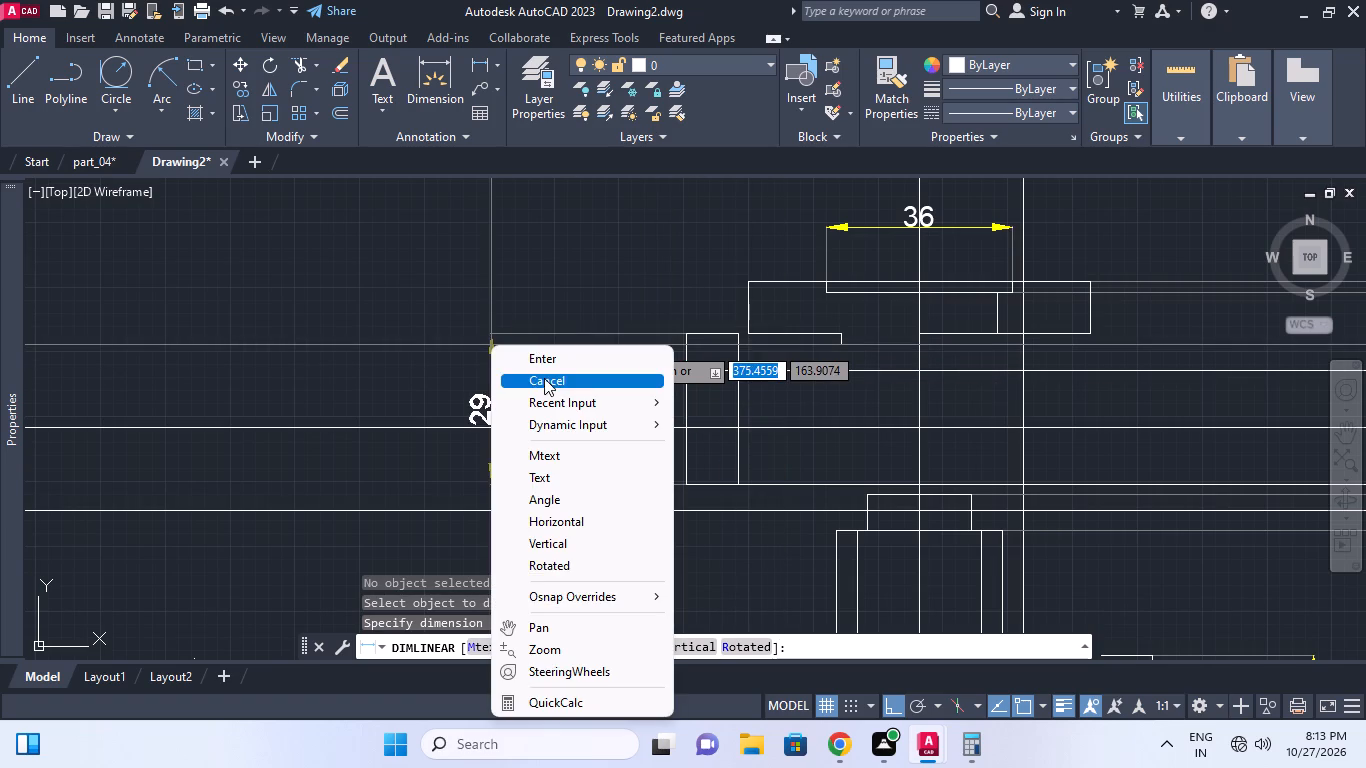
{"action": "left_click", "coordinate": [544, 378]}
Measure the vertical distance from the neck line below the top flange to the flange's lower horizontal line.
{"action": "right_click", "coordinate": [537, 348]}
{"action": "left_click", "coordinate": [607, 340]}
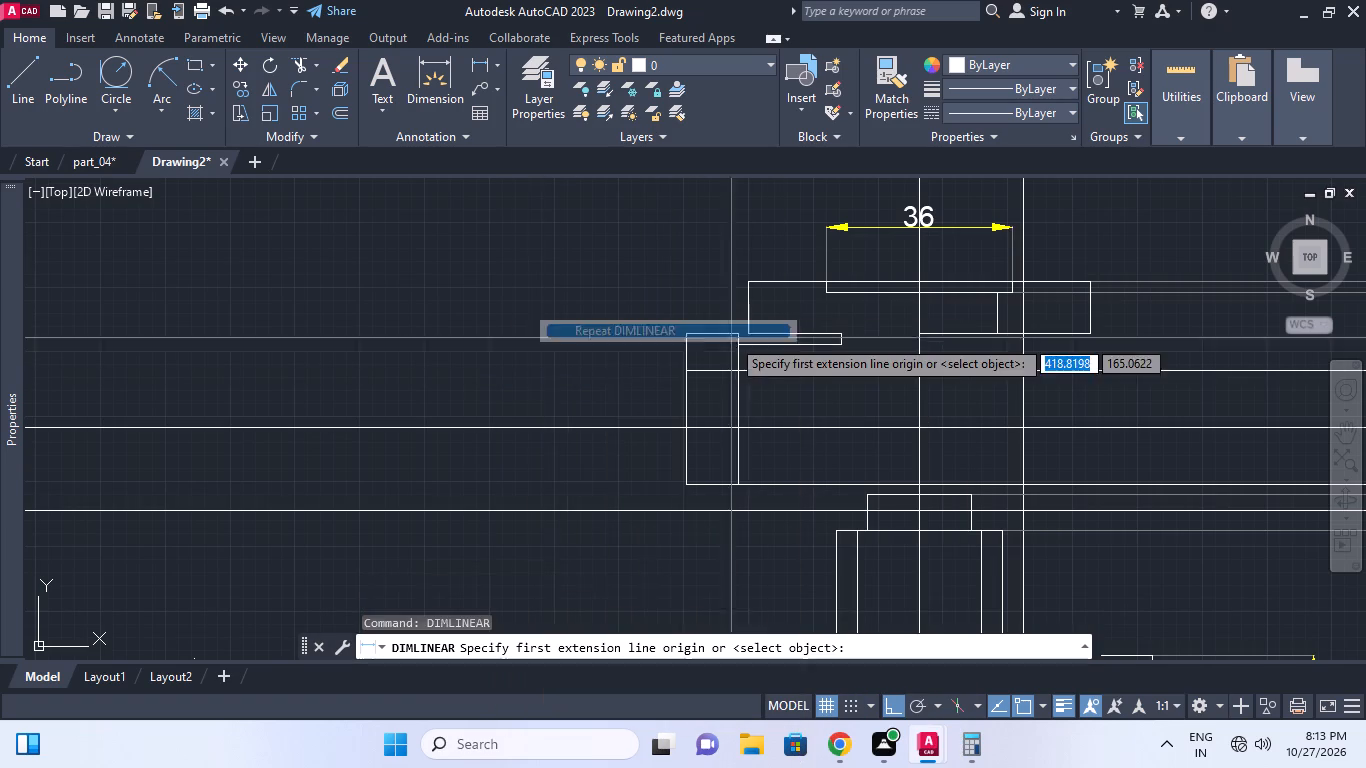
{"action": "left_click", "coordinate": [775, 334]}
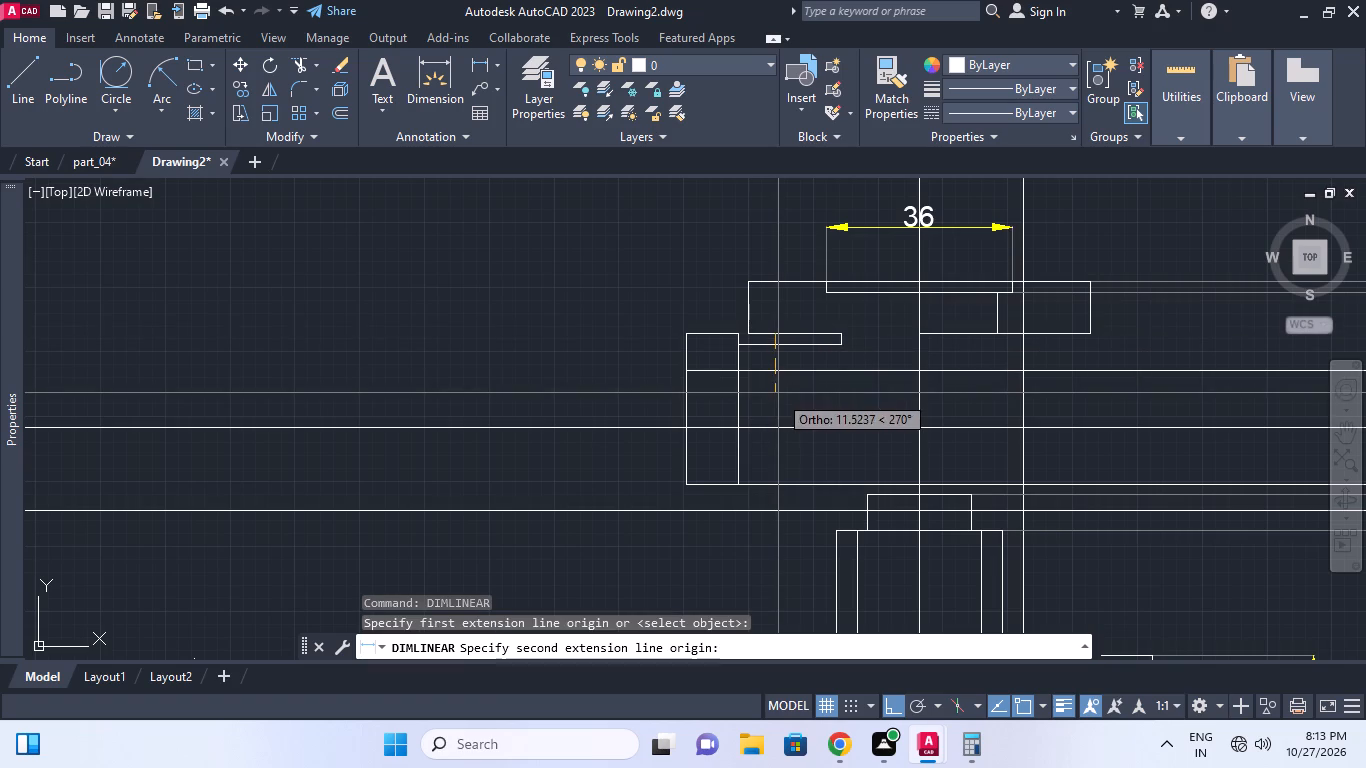
{"action": "right_click", "coordinate": [772, 365]}
{"action": "right_click", "coordinate": [796, 360]}
{"action": "left_click", "coordinate": [839, 336]}
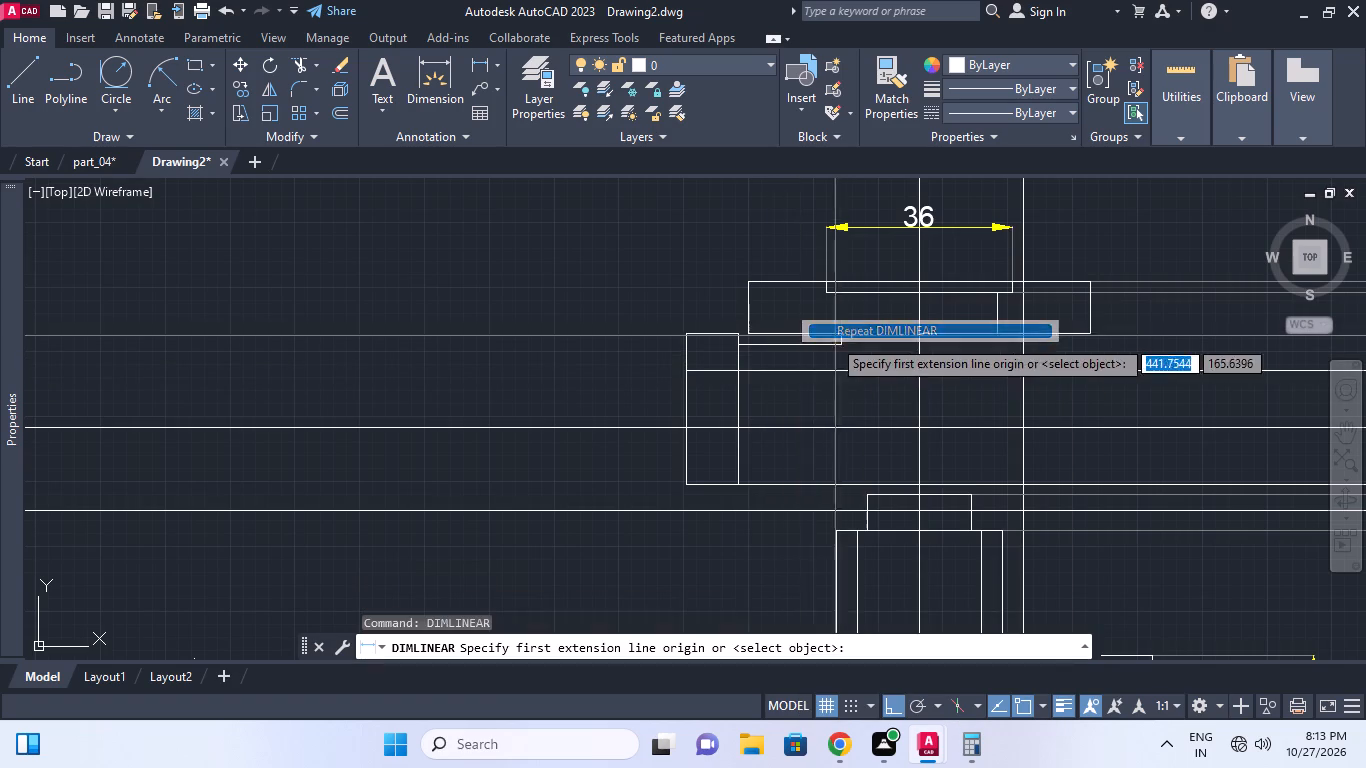
{"action": "left_click", "coordinate": [793, 347]}
{"action": "left_click", "coordinate": [795, 480]}
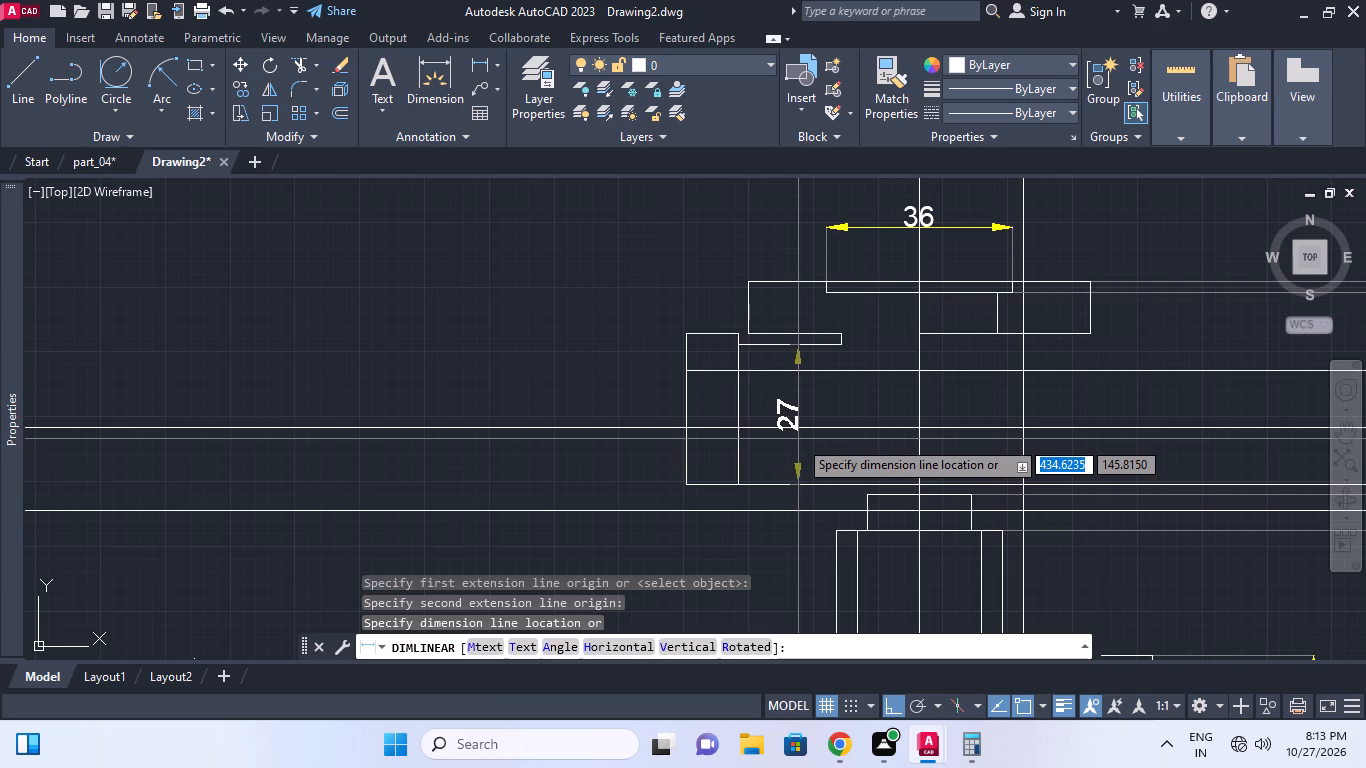
{"action": "right_click", "coordinate": [798, 439]}
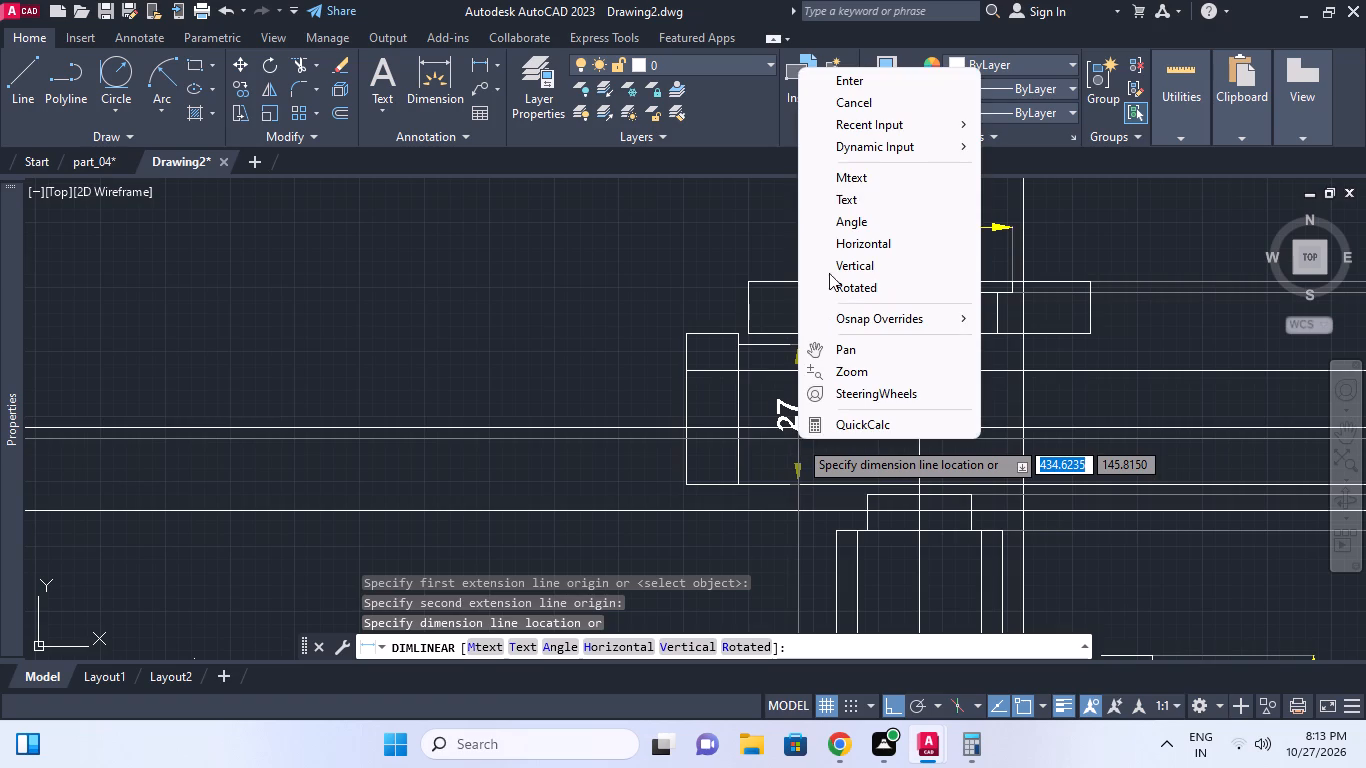
{"action": "left_click", "coordinate": [871, 108]}
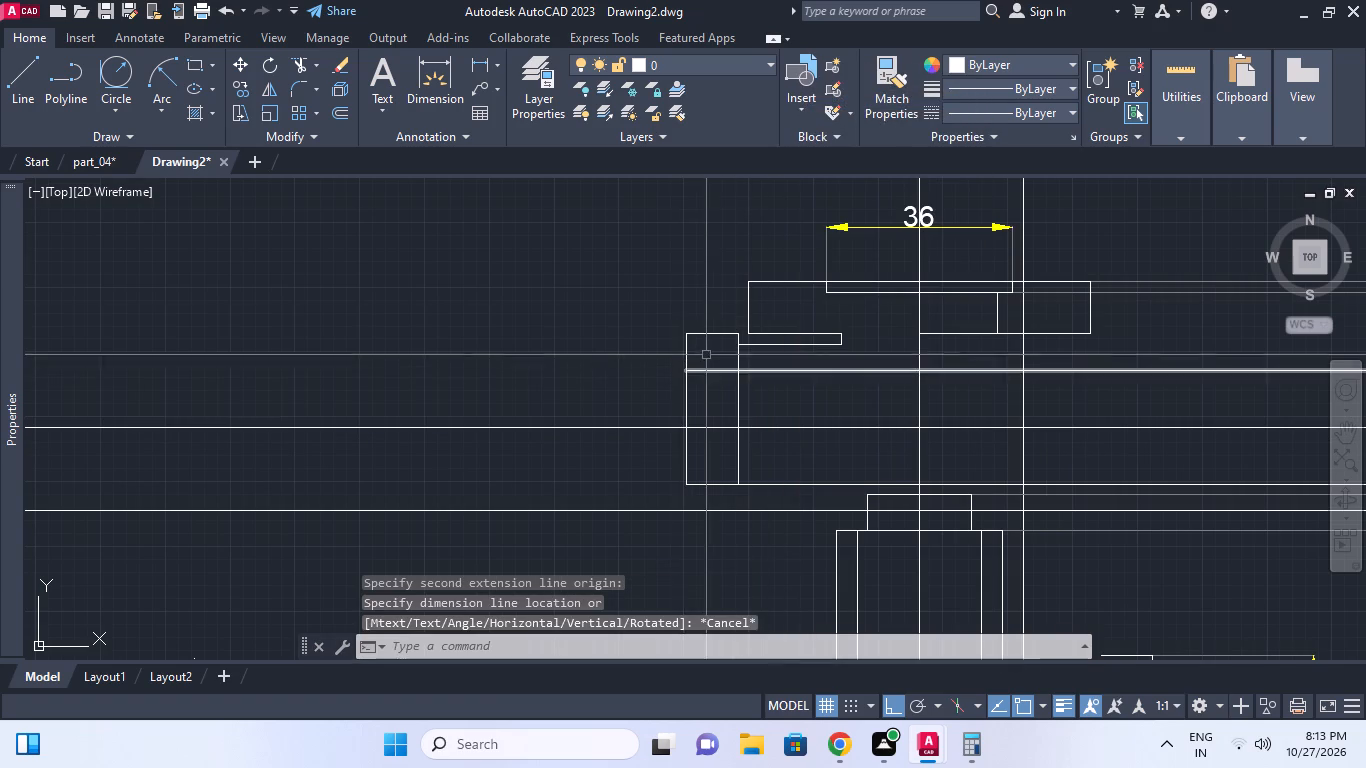
Erase the left branch flange's two vertical lines and top edge together with the adjoining horizontal neck line.
{"action": "left_click", "coordinate": [706, 353]}
{"action": "left_click", "coordinate": [657, 350]}
{"action": "left_click", "coordinate": [739, 348]}
{"action": "left_click", "coordinate": [759, 348]}
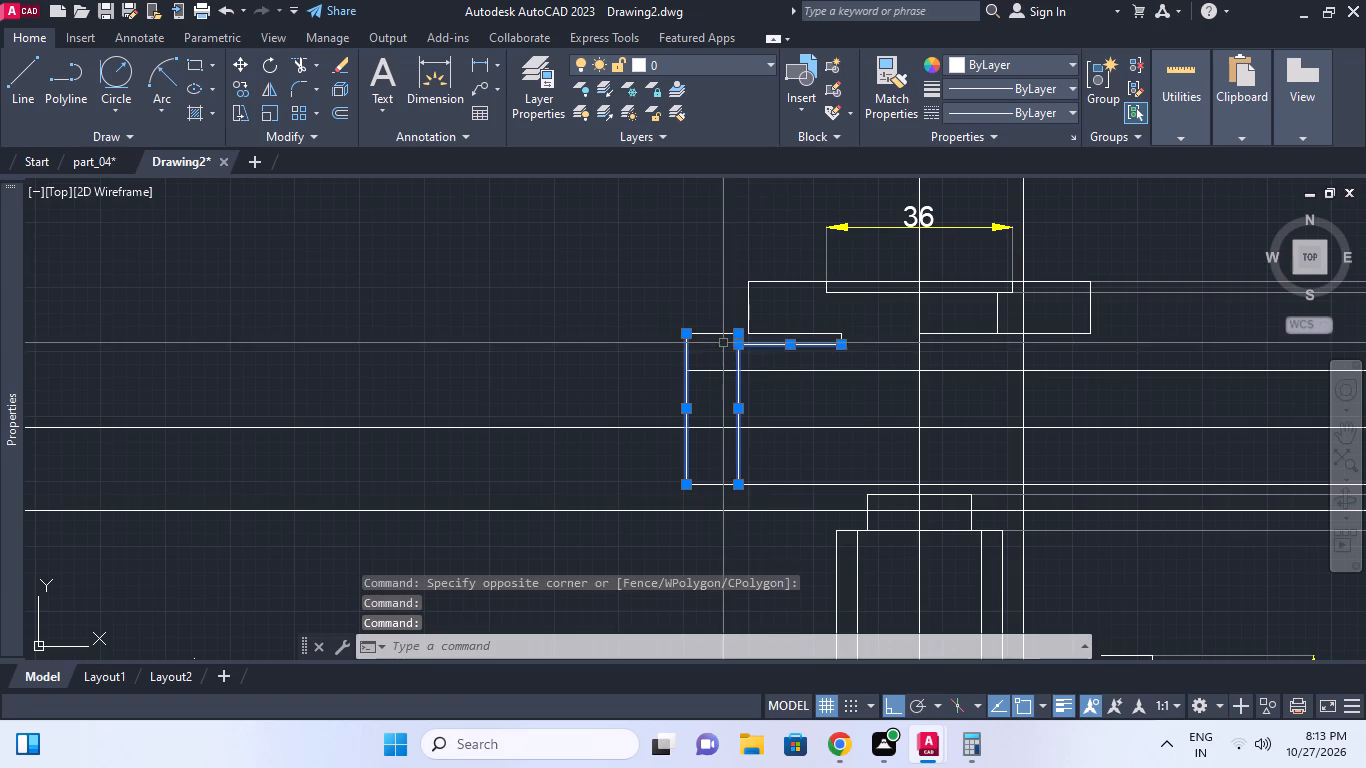
{"action": "left_click", "coordinate": [722, 342]}
{"action": "left_click", "coordinate": [716, 327]}
{"action": "right_click", "coordinate": [716, 327]}
{"action": "left_click", "coordinate": [774, 362]}
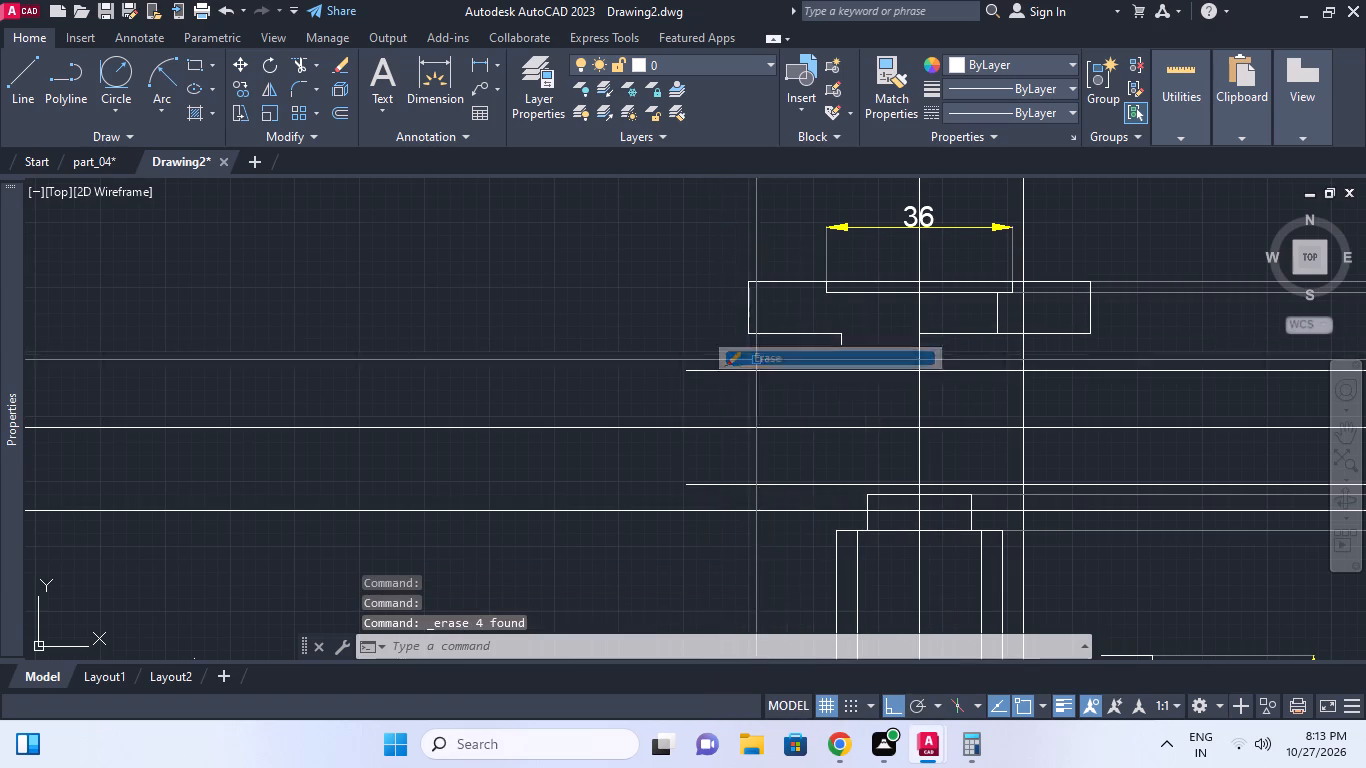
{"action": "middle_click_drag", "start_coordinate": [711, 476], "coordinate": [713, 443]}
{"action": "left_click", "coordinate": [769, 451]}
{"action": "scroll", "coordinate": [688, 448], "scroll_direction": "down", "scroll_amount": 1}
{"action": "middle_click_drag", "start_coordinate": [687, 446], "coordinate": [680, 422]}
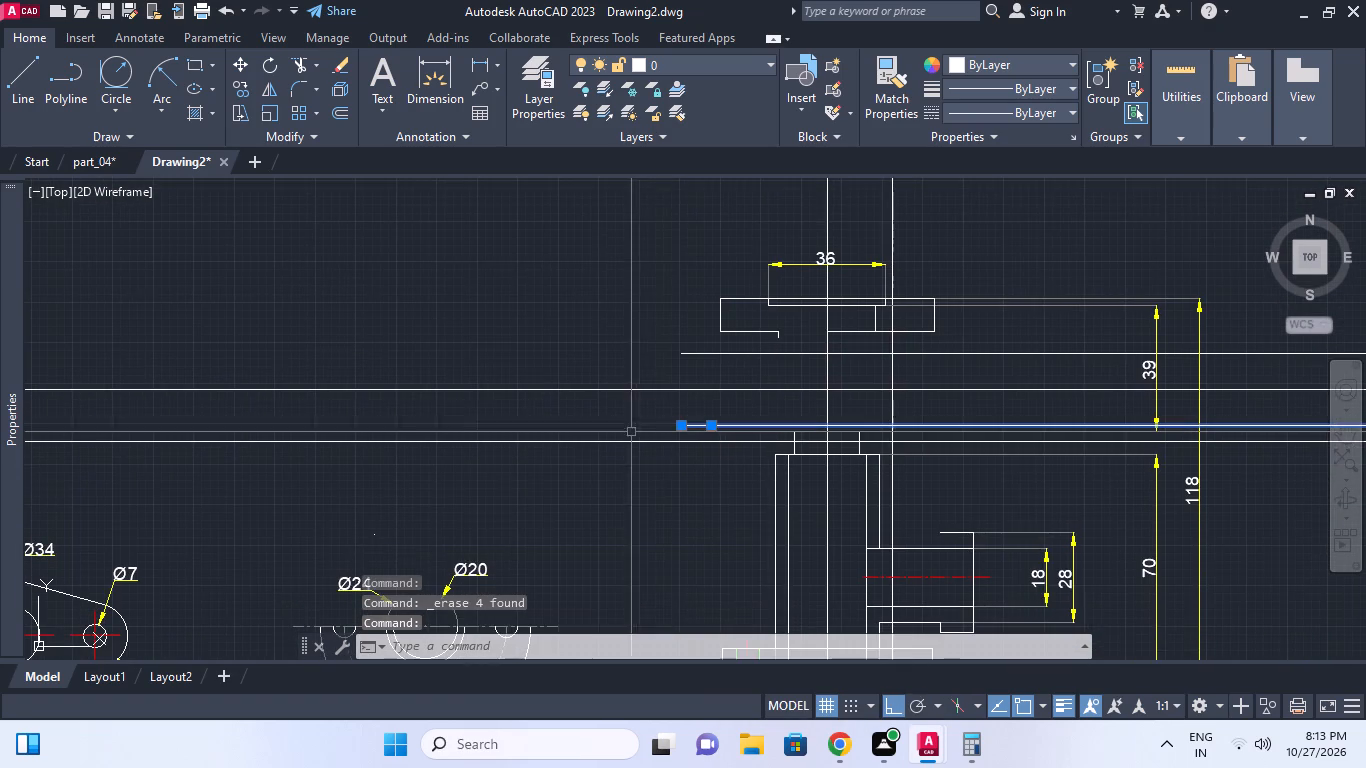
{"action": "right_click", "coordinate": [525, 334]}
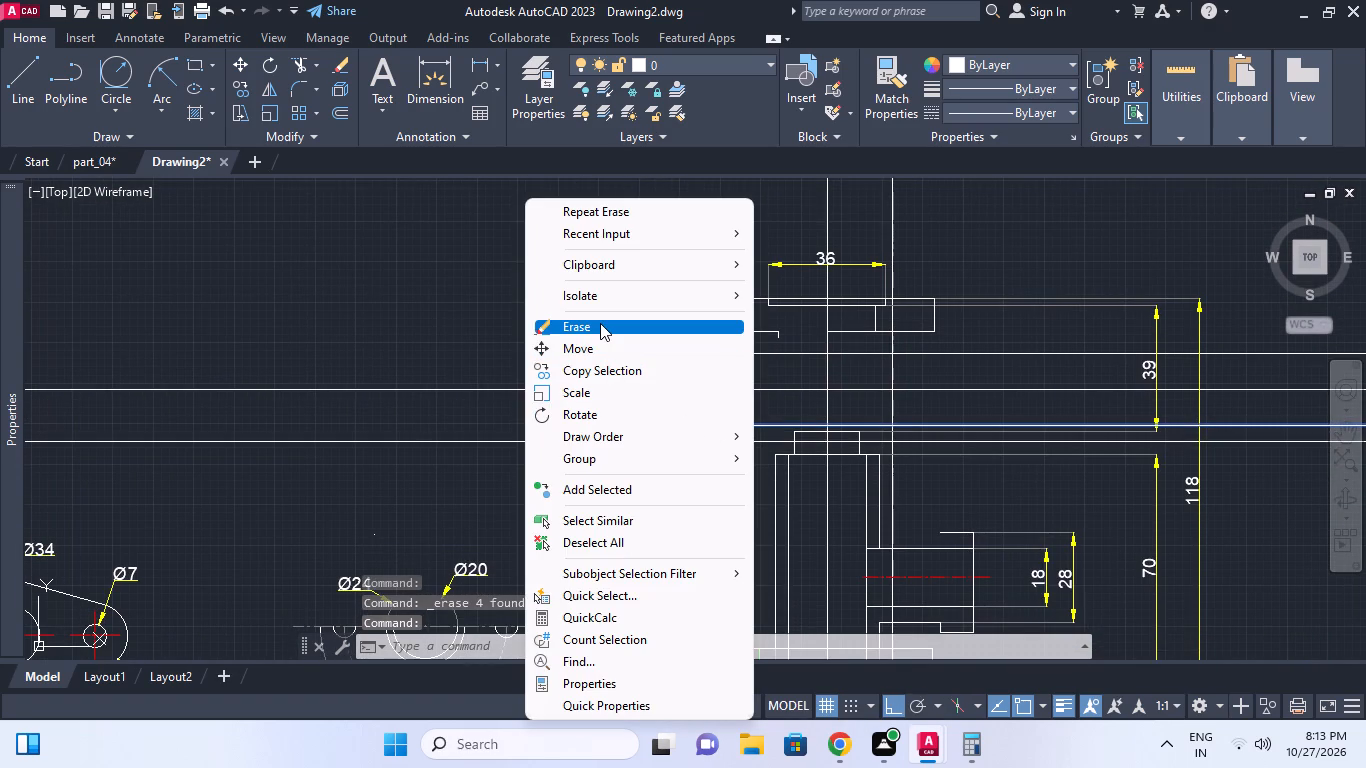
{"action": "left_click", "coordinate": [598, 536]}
Measure the vertical distance between the two horizontal lines that start at the former left branch flange.
{"action": "left_click", "coordinate": [473, 59]}
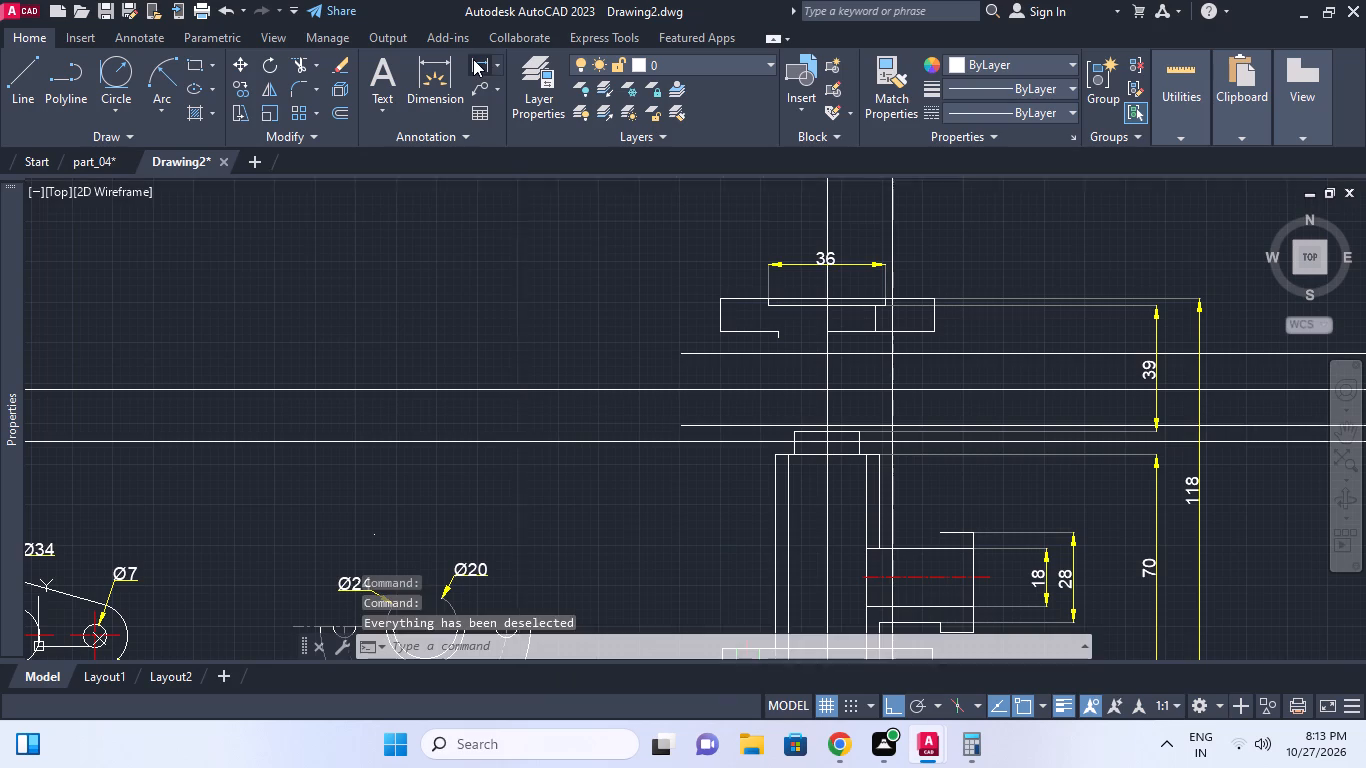
{"action": "left_click", "coordinate": [719, 430]}
{"action": "left_click", "coordinate": [722, 349]}
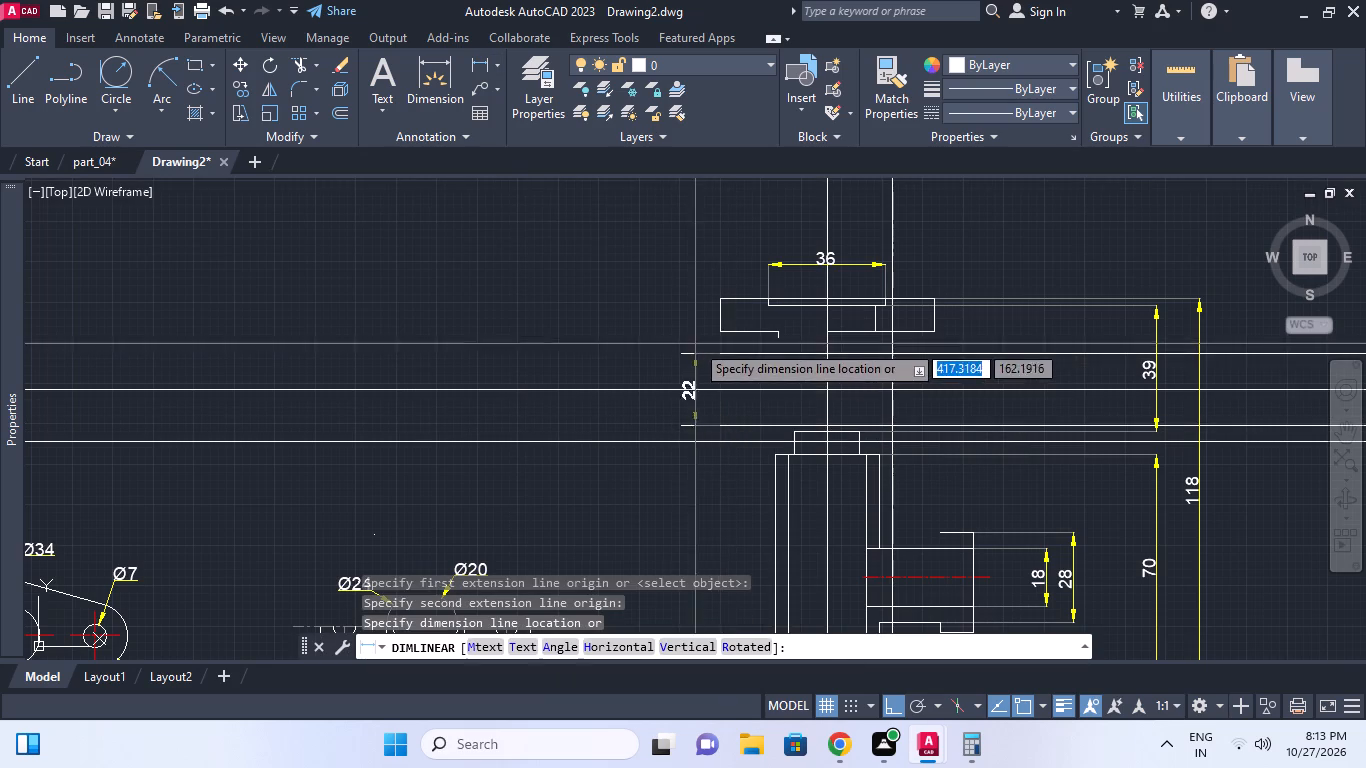
{"action": "right_click", "coordinate": [648, 321]}
{"action": "left_click", "coordinate": [690, 351]}
Erase the short vertical stub hanging from the inner end of the top flange's left underside.
{"action": "scroll", "coordinate": [859, 340], "scroll_direction": "up", "scroll_amount": 2}
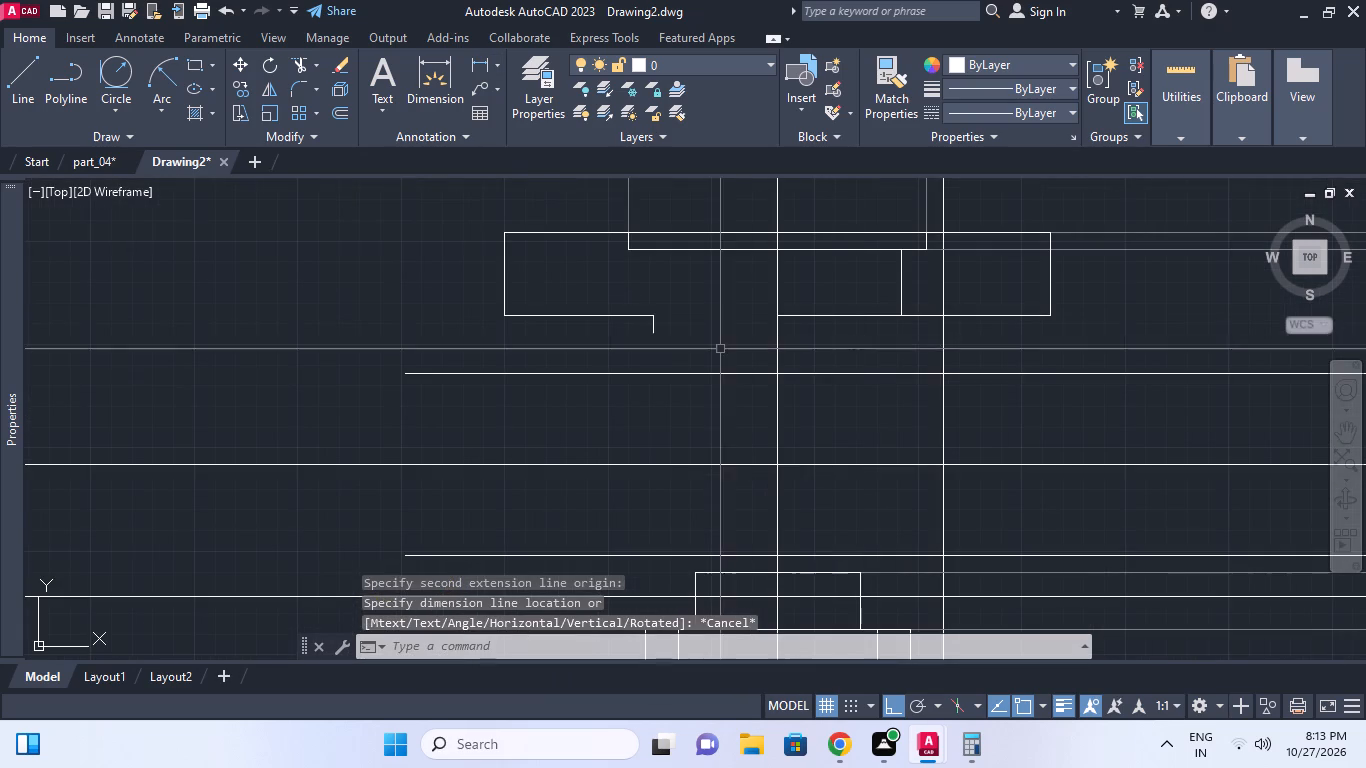
{"action": "left_click", "coordinate": [720, 349]}
{"action": "left_click", "coordinate": [634, 332]}
{"action": "right_click", "coordinate": [634, 332]}
{"action": "left_click", "coordinate": [686, 321]}
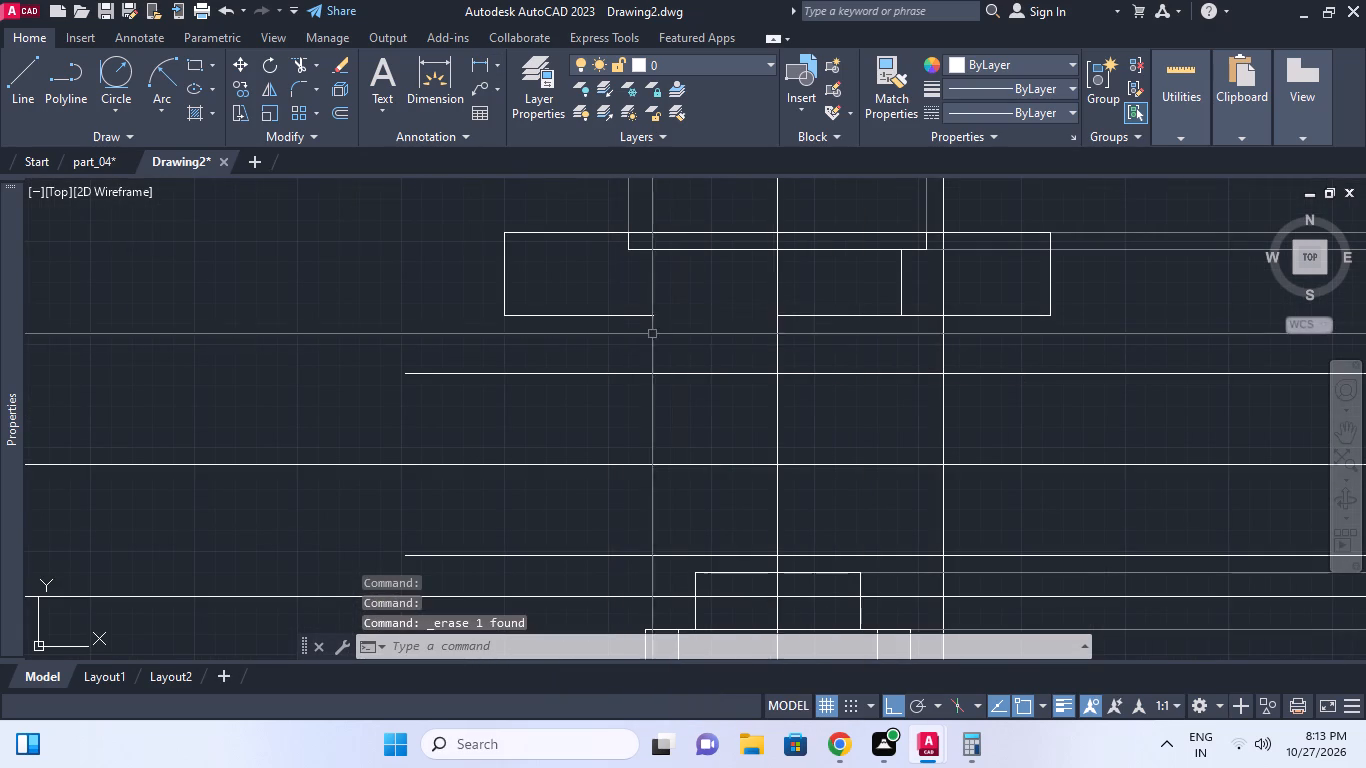
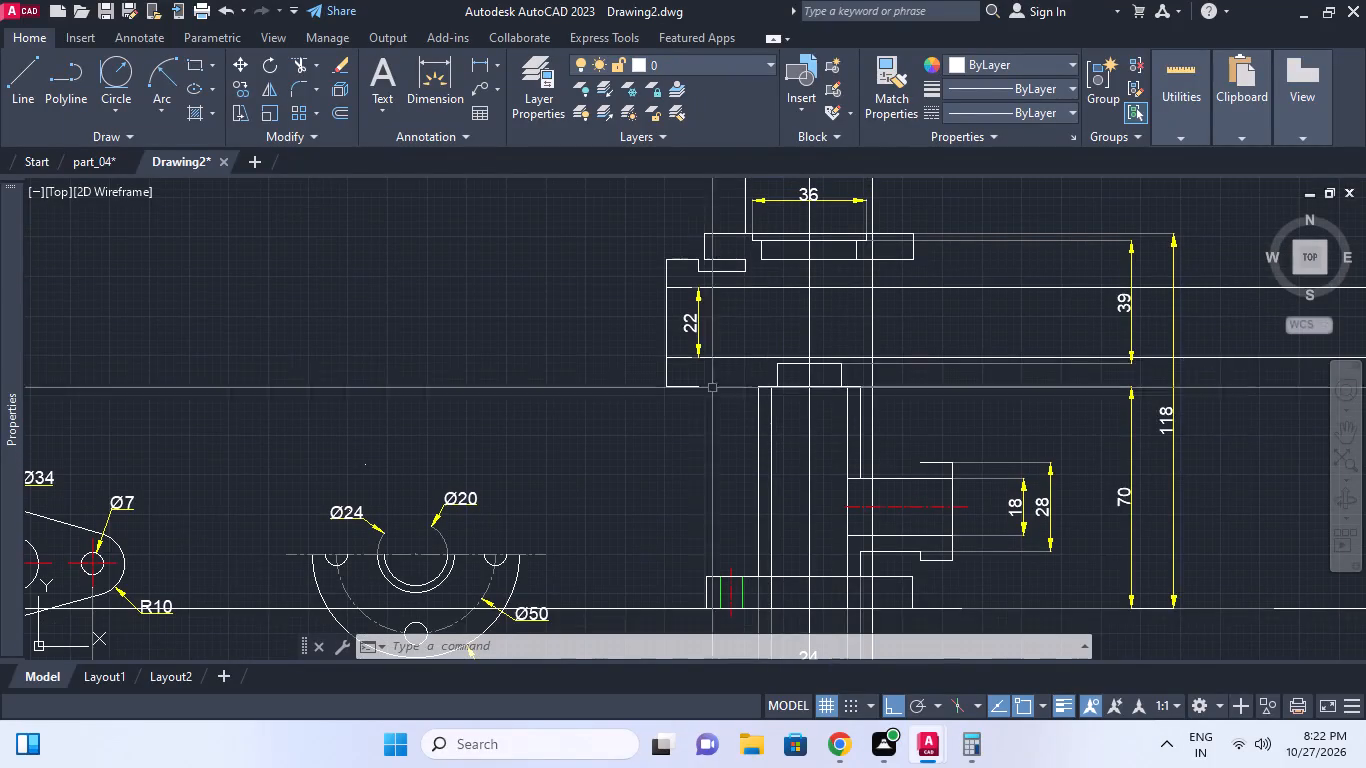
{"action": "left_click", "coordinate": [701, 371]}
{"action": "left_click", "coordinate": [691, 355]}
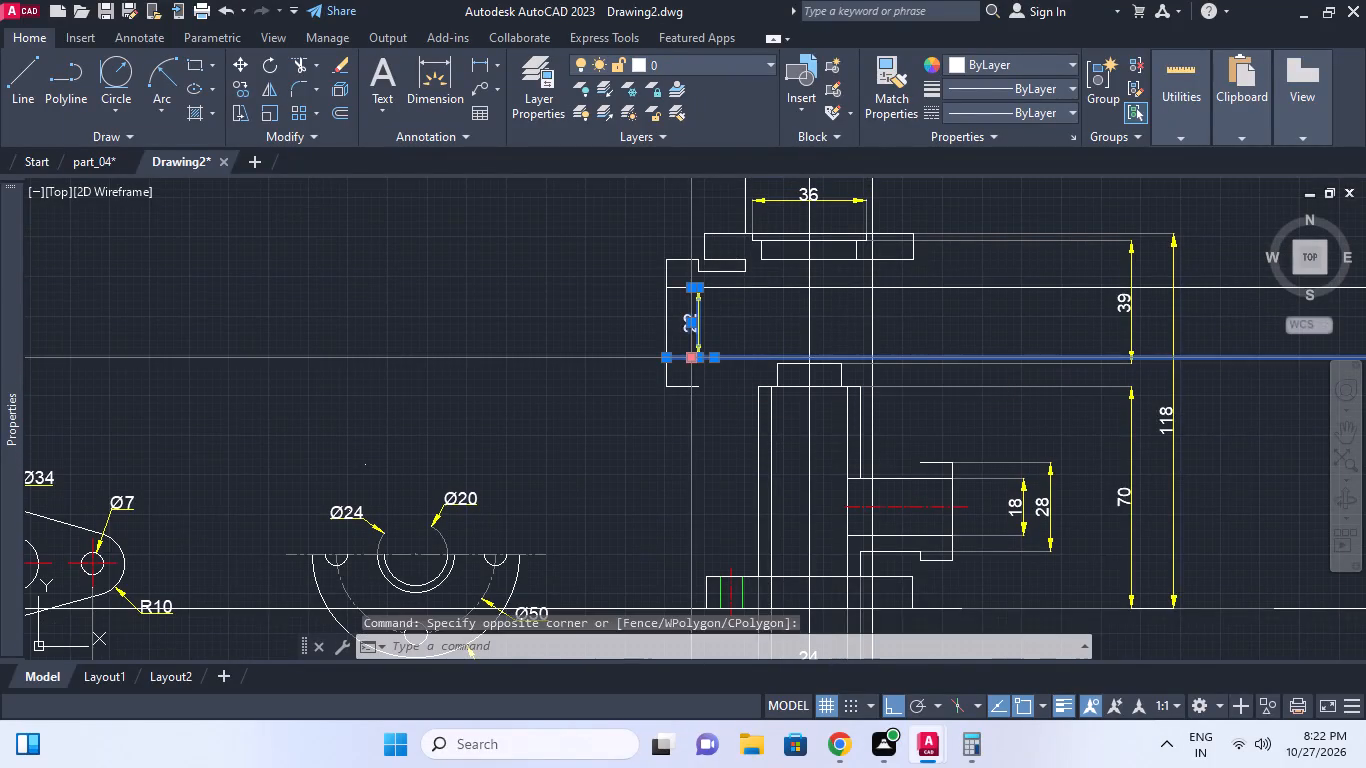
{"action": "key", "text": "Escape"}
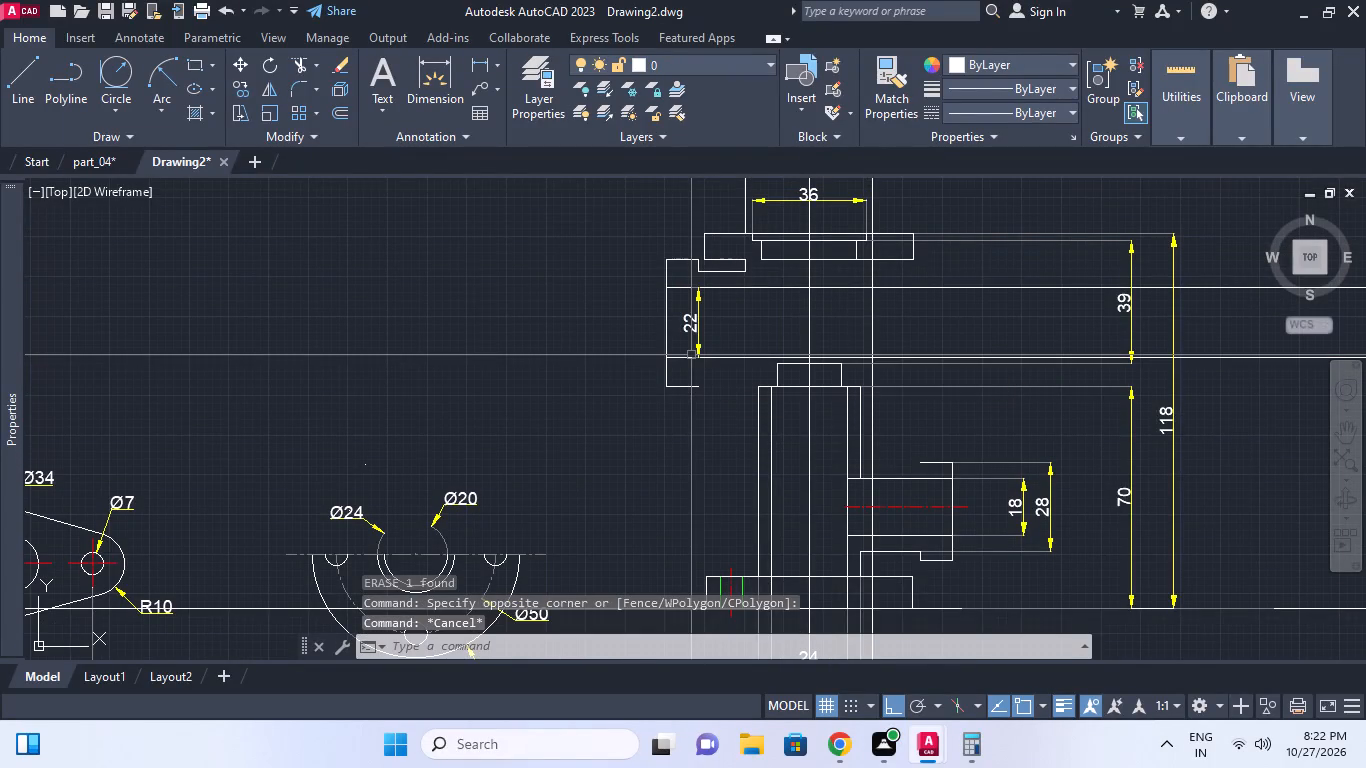
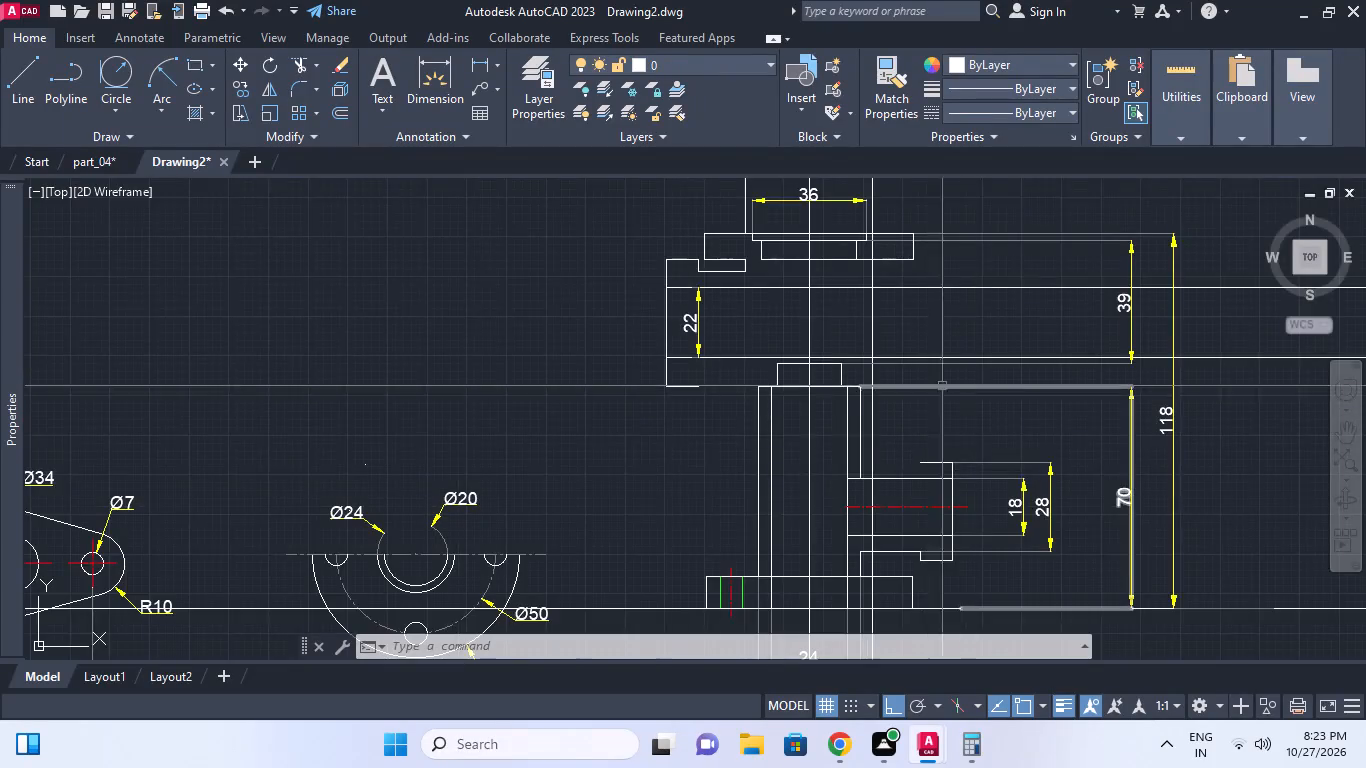
Offset the front view's base line 58 units upward across the vertical neck.
{"action": "middle_click_drag", "start_coordinate": [807, 395], "coordinate": [787, 327]}
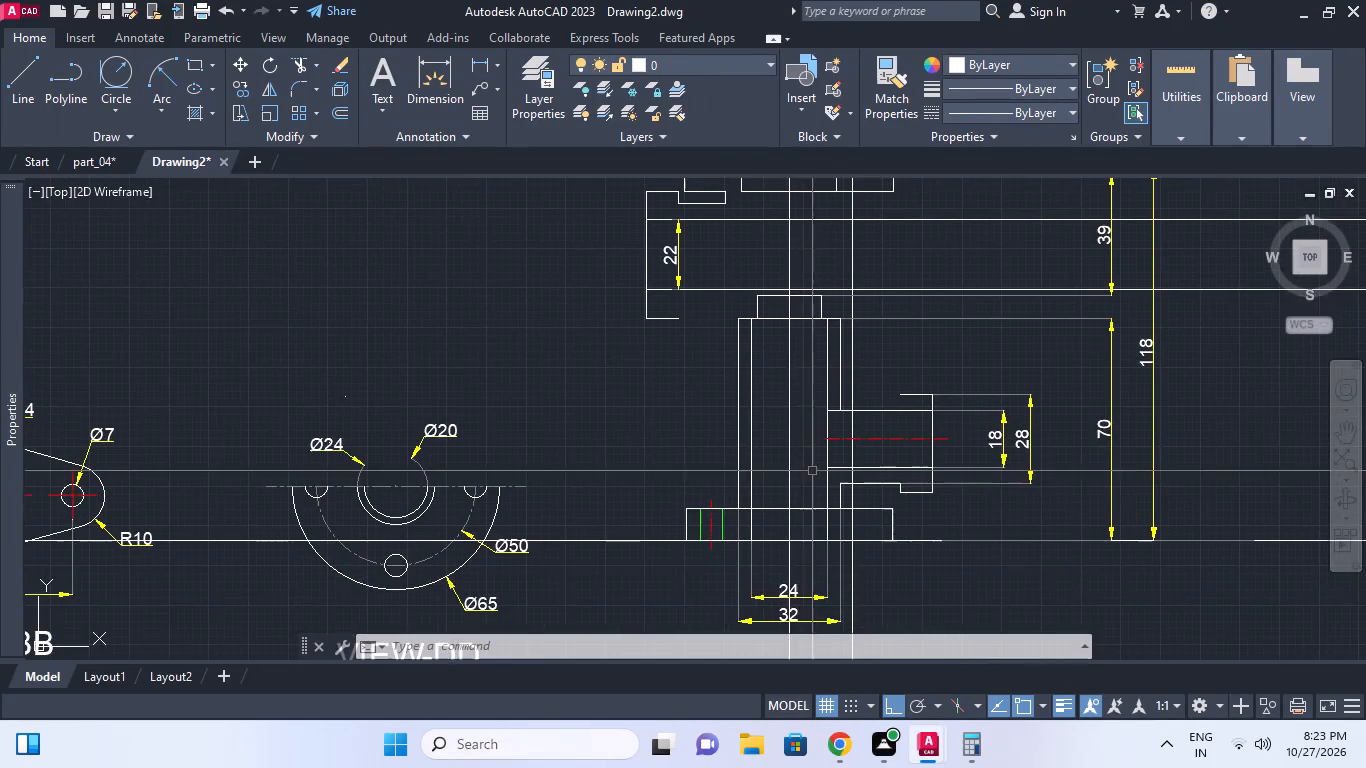
{"action": "middle_click_drag", "start_coordinate": [822, 477], "coordinate": [803, 429]}
{"action": "middle_click", "coordinate": [814, 567]}
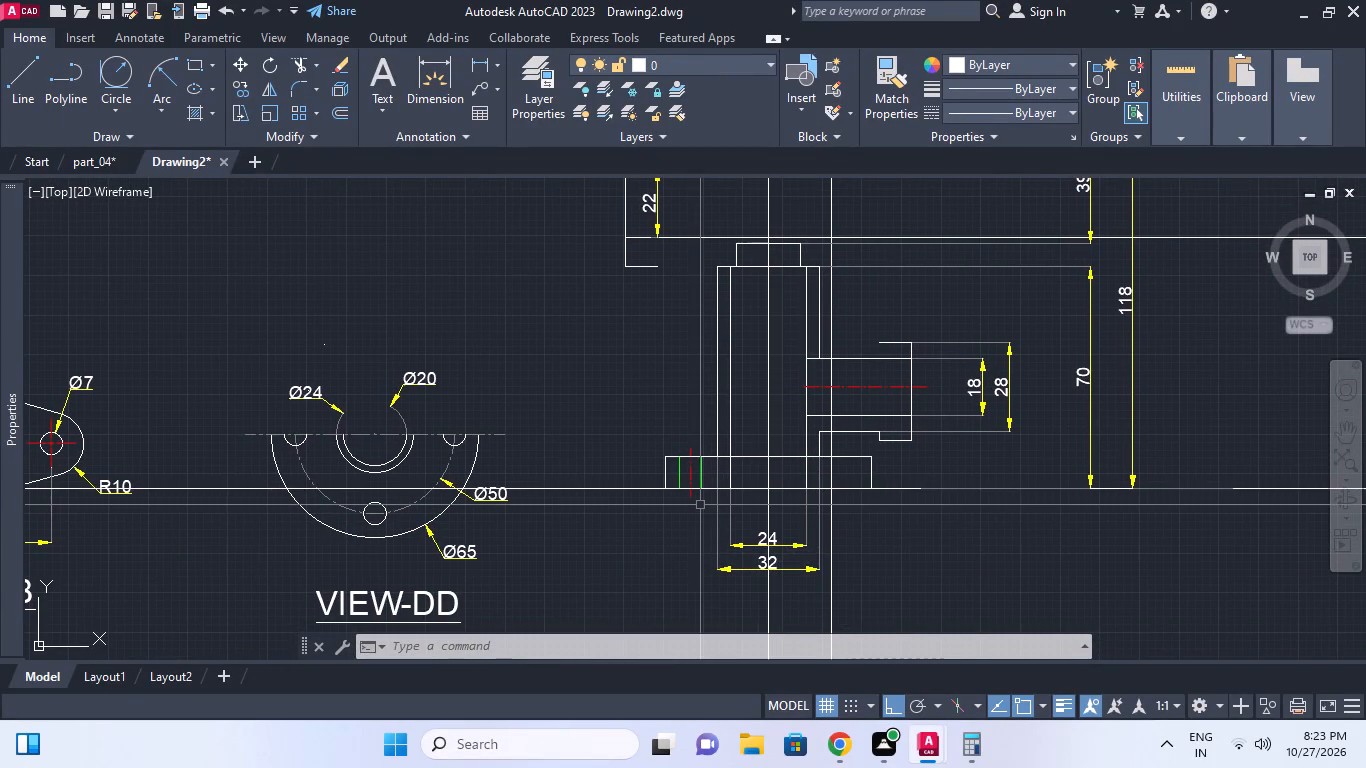
{"action": "middle_click", "coordinate": [768, 478]}
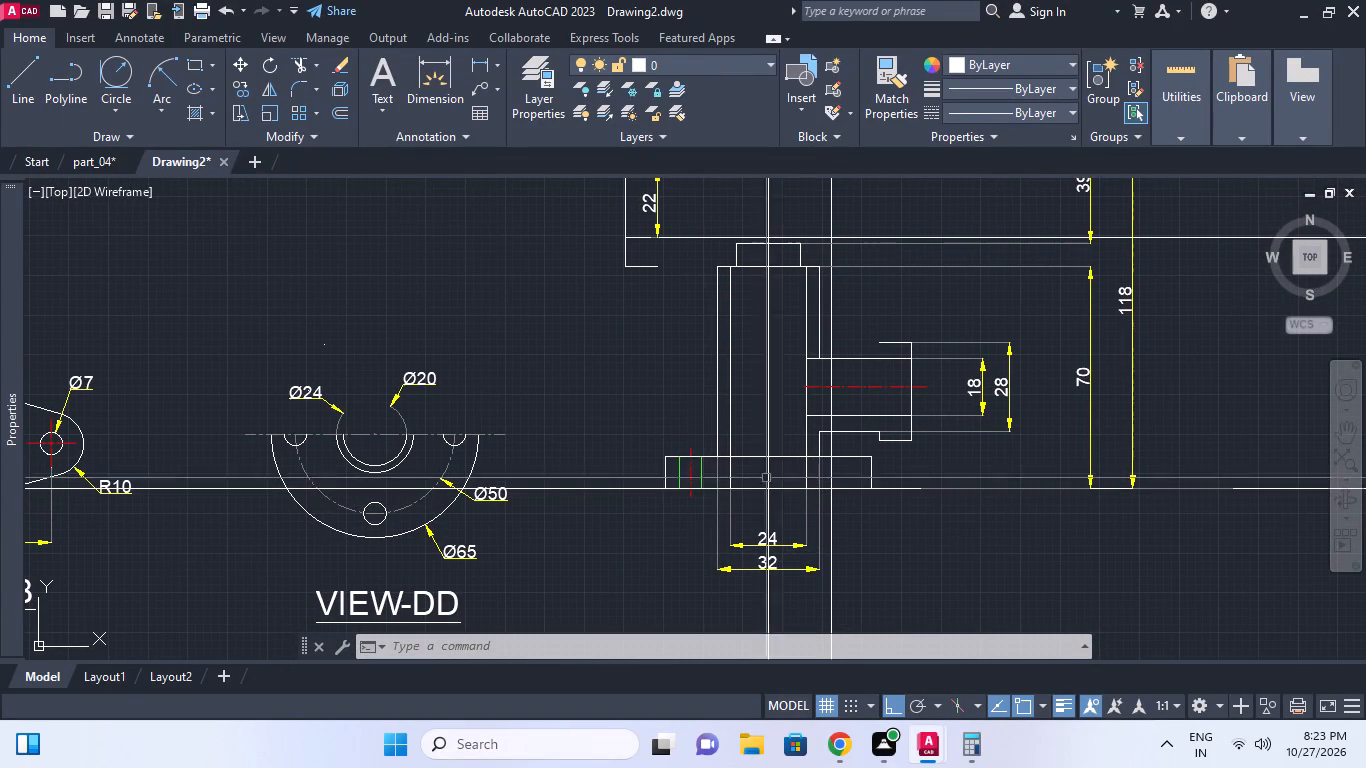
{"action": "middle_click_drag", "start_coordinate": [729, 442], "coordinate": [726, 505]}
{"action": "key", "text": "Escape"}
{"action": "type", "text": "o"}
{"action": "key", "text": "space"}
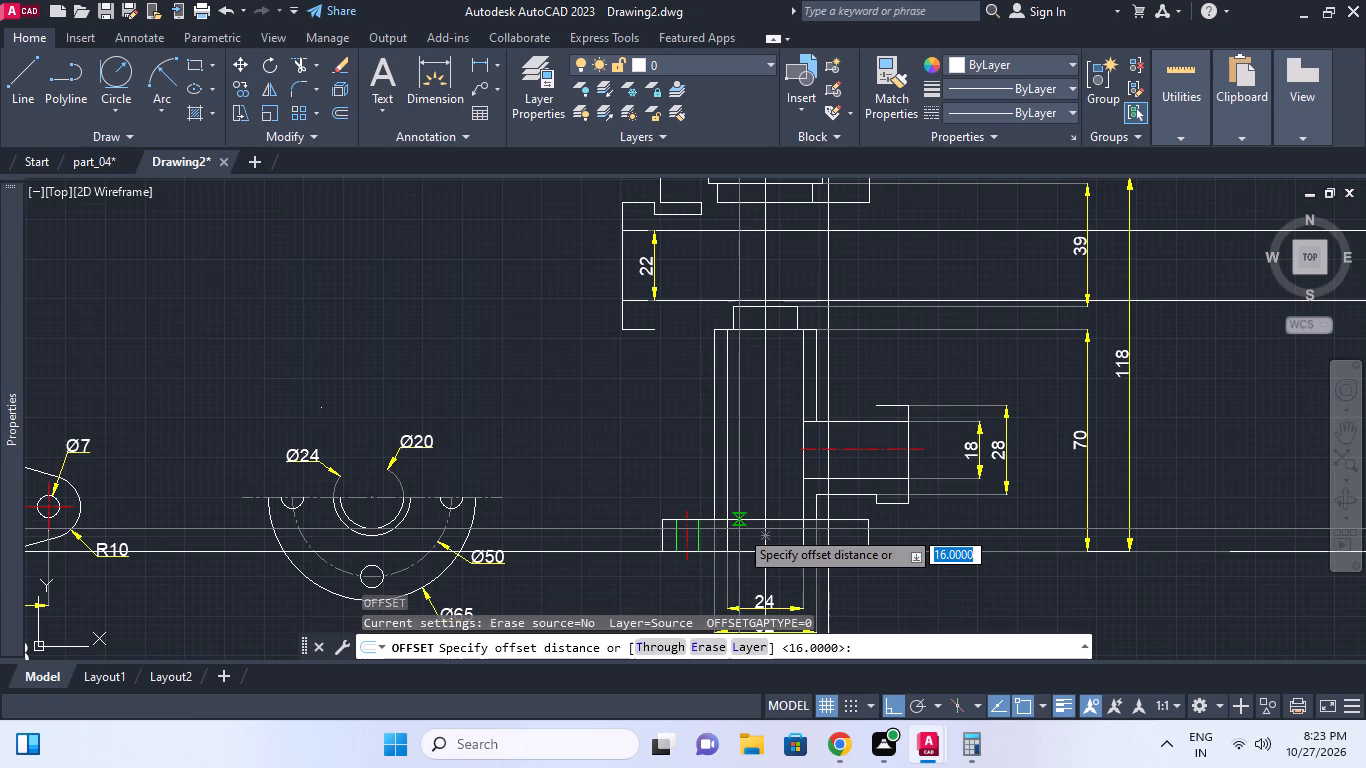
{"action": "type", "text": "58"}
{"action": "key", "text": "Return"}
{"action": "left_click", "coordinate": [609, 556]}
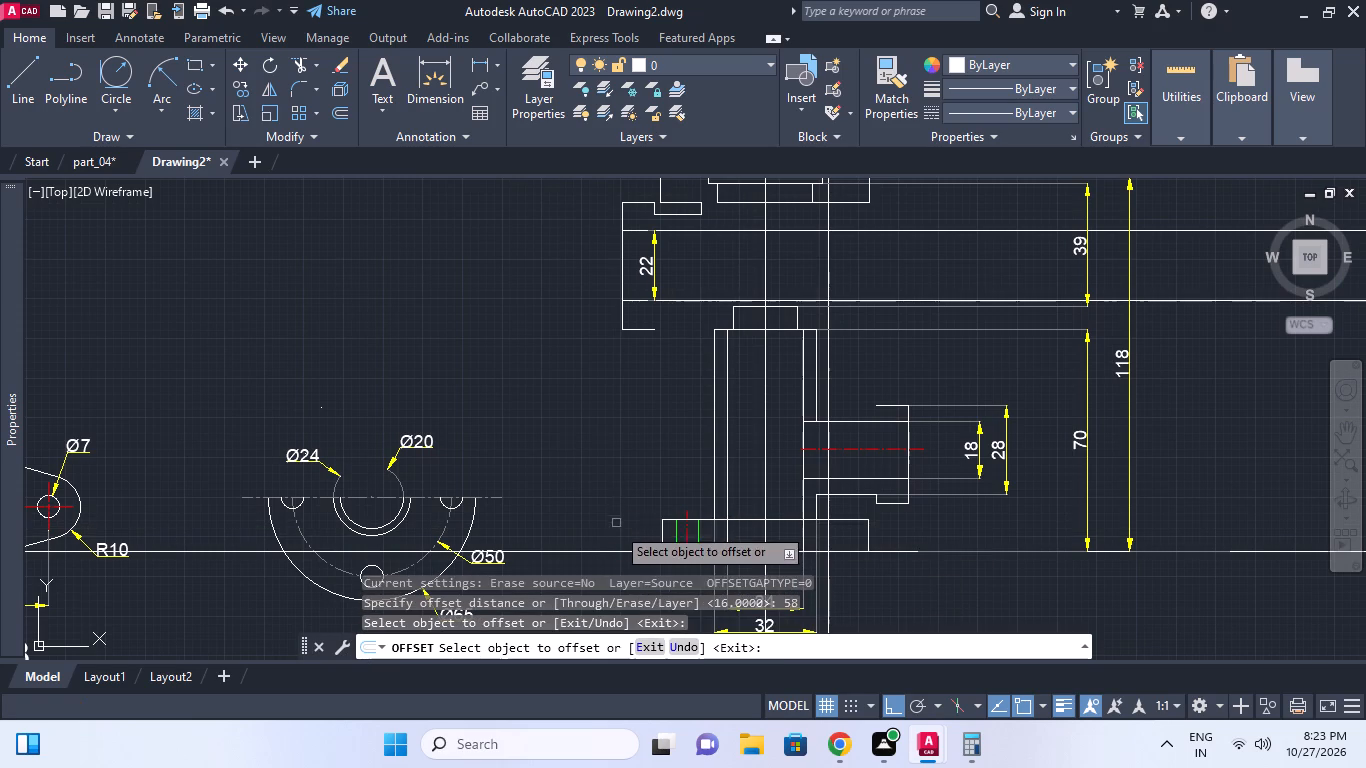
{"action": "left_click", "coordinate": [617, 552]}
{"action": "left_click", "coordinate": [631, 480]}
{"action": "key", "text": "Escape"}
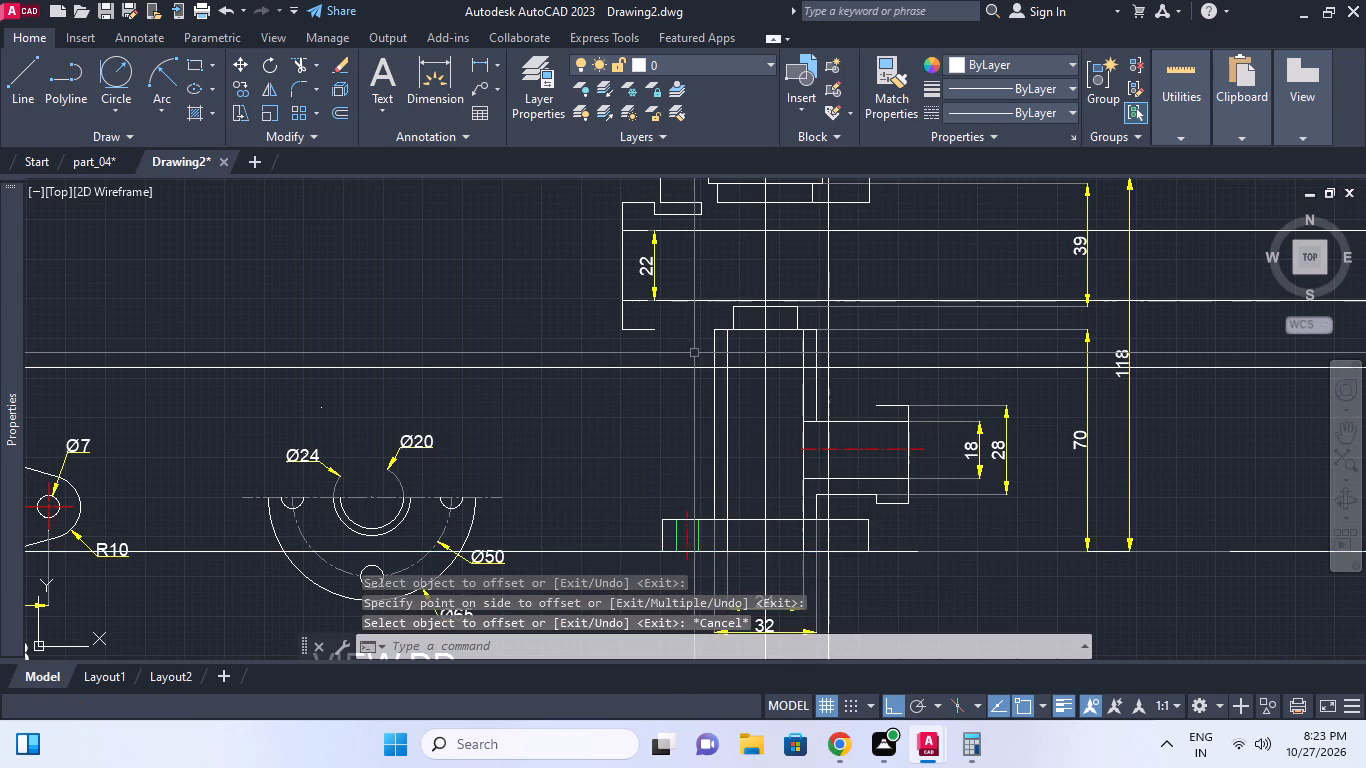
Trim the neck's outer left vertical line above the 58-unit offset line.
{"action": "middle_click", "coordinate": [701, 373]}
{"action": "scroll", "coordinate": [701, 373], "scroll_direction": "up", "scroll_amount": 1}
{"action": "key", "text": "t"}
{"action": "key", "text": "r"}
{"action": "key", "text": "space"}
{"action": "left_click", "coordinate": [709, 365]}
{"action": "key", "text": "space"}
{"action": "left_click", "coordinate": [720, 345]}
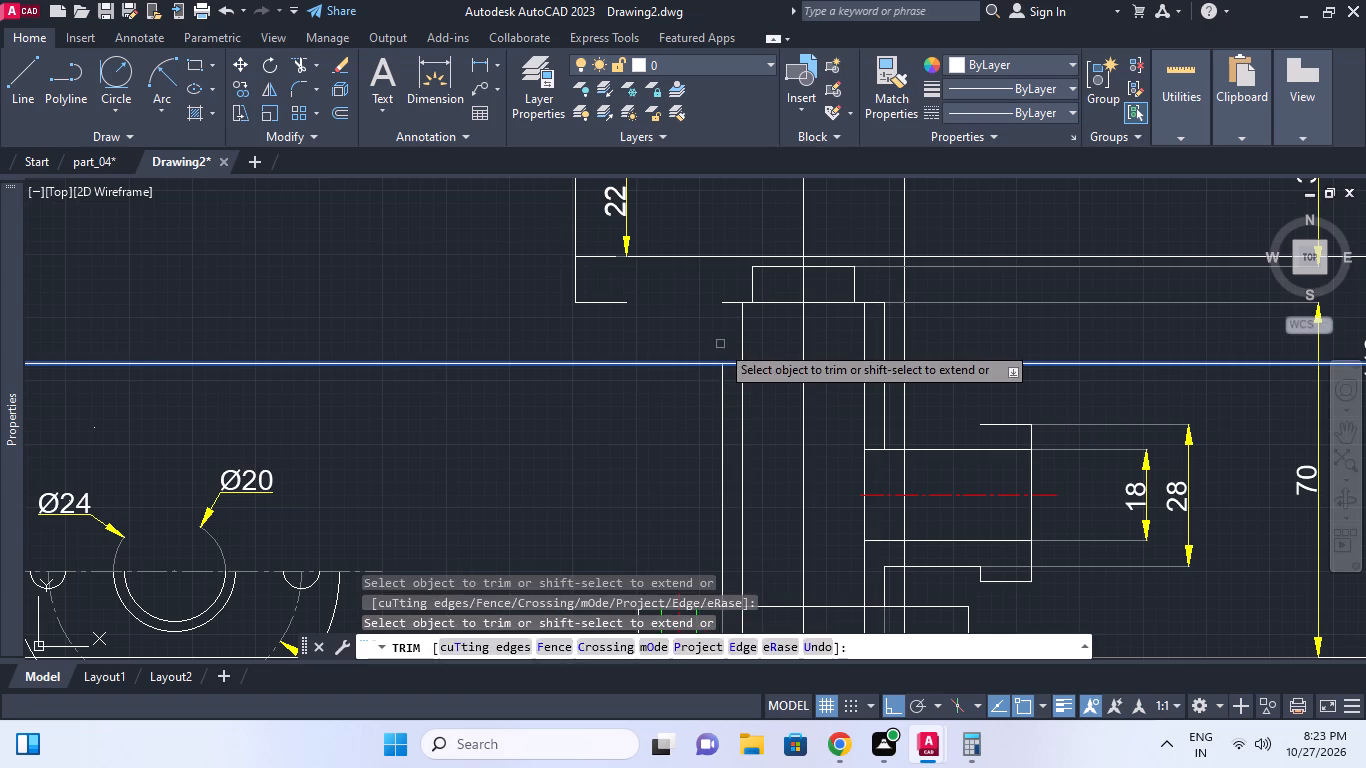
{"action": "key", "text": "Escape"}
Draw a sloped line from the end of the left flange's bottom edge to the top of the neck's trimmed outer line.
{"action": "middle_click", "coordinate": [717, 343]}
{"action": "key", "text": "l"}
{"action": "scroll", "coordinate": [717, 350], "scroll_direction": "up", "scroll_amount": 1}
{"action": "key", "text": "space"}
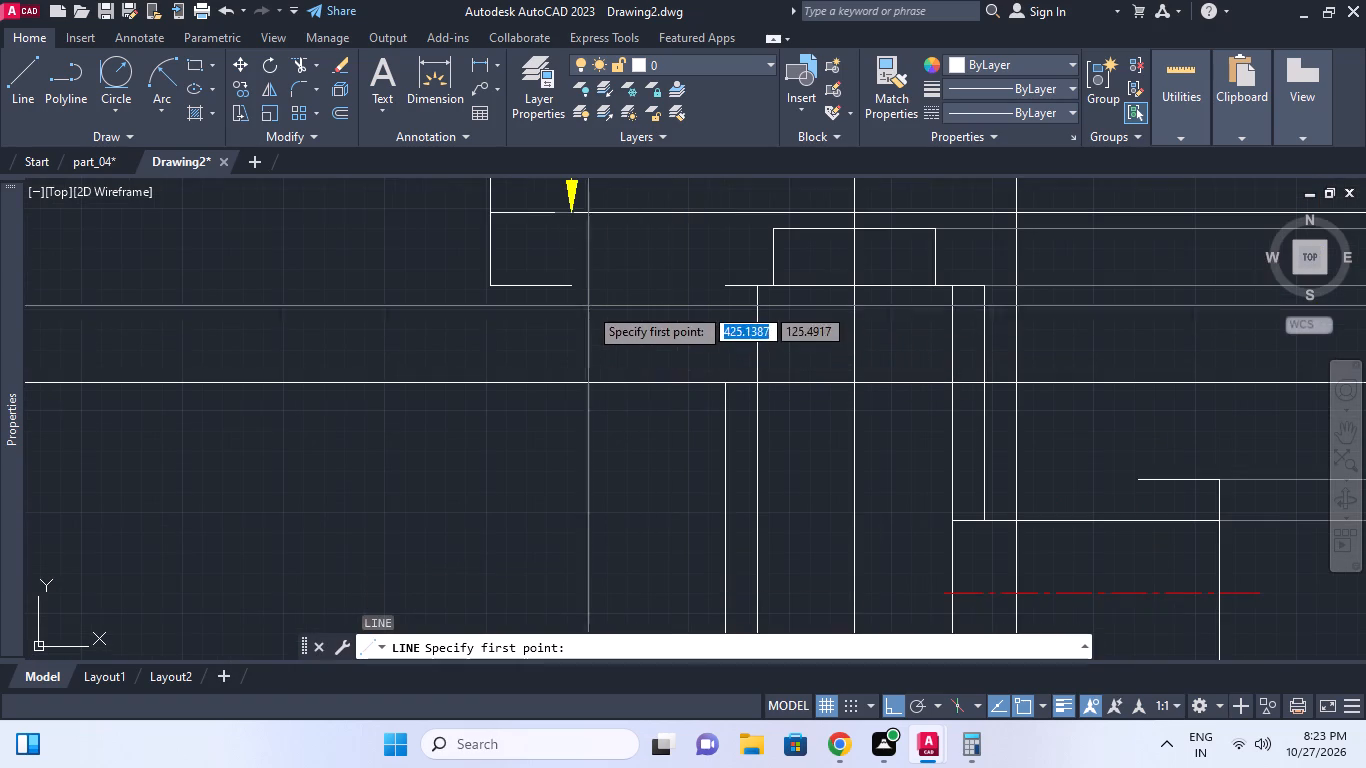
{"action": "left_click", "coordinate": [574, 288]}
{"action": "left_click", "coordinate": [724, 386]}
{"action": "key", "text": "Escape"}
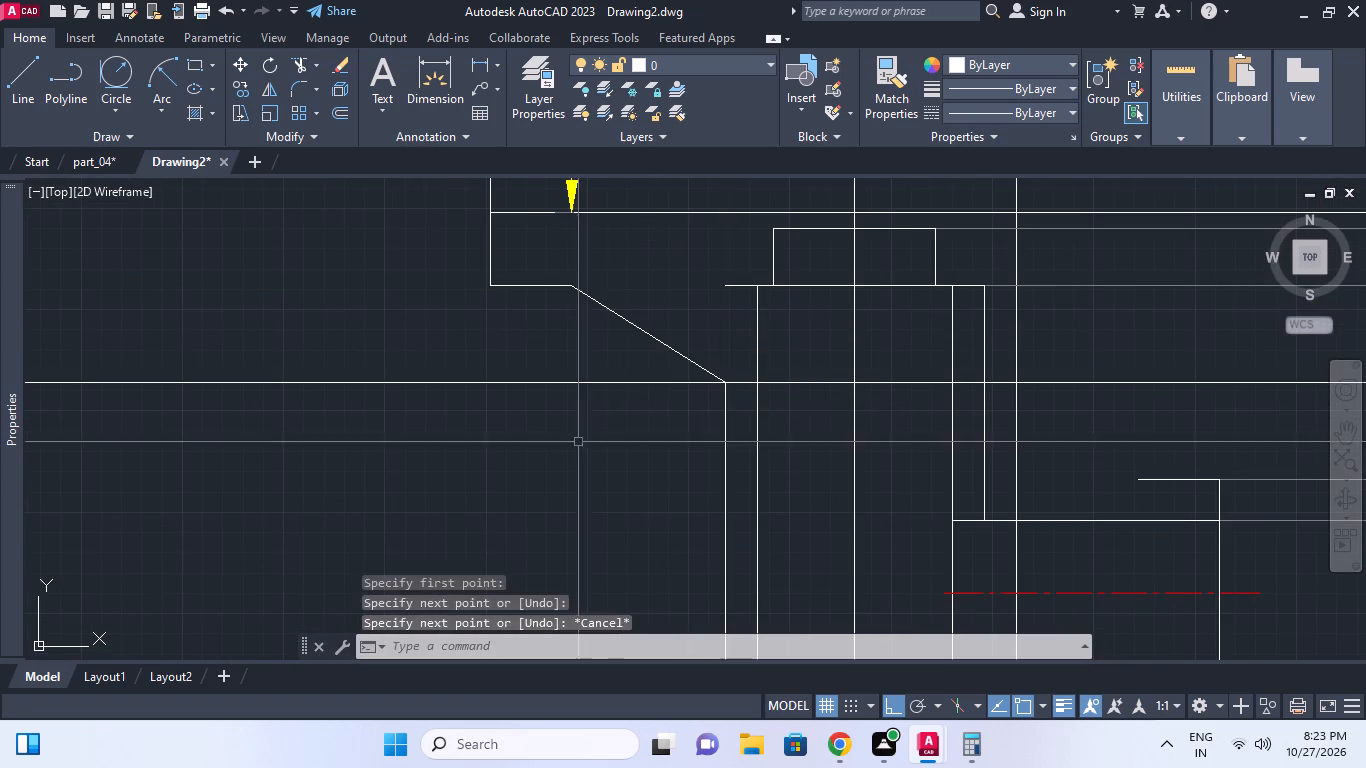
Erase the 58-unit horizontal construction line crossing the neck.
{"action": "left_click_drag", "start_coordinate": [561, 436], "coordinate": [546, 422]}
{"action": "left_click", "coordinate": [512, 371]}
{"action": "key", "text": "e"}
{"action": "key", "text": "space"}
Trim the short stub of the neck's top line that projects left of the inner wall line.
{"action": "scroll", "coordinate": [542, 403], "scroll_direction": "down", "scroll_amount": 1}
{"action": "scroll", "coordinate": [542, 403], "scroll_direction": "up", "scroll_amount": 1}
{"action": "scroll", "coordinate": [542, 403], "scroll_direction": "down", "scroll_amount": 1}
{"action": "middle_click_drag", "start_coordinate": [740, 474], "coordinate": [770, 361]}
{"action": "scroll", "coordinate": [740, 463], "scroll_direction": "down", "scroll_amount": 1}
{"action": "scroll", "coordinate": [708, 359], "scroll_direction": "up", "scroll_amount": 1}
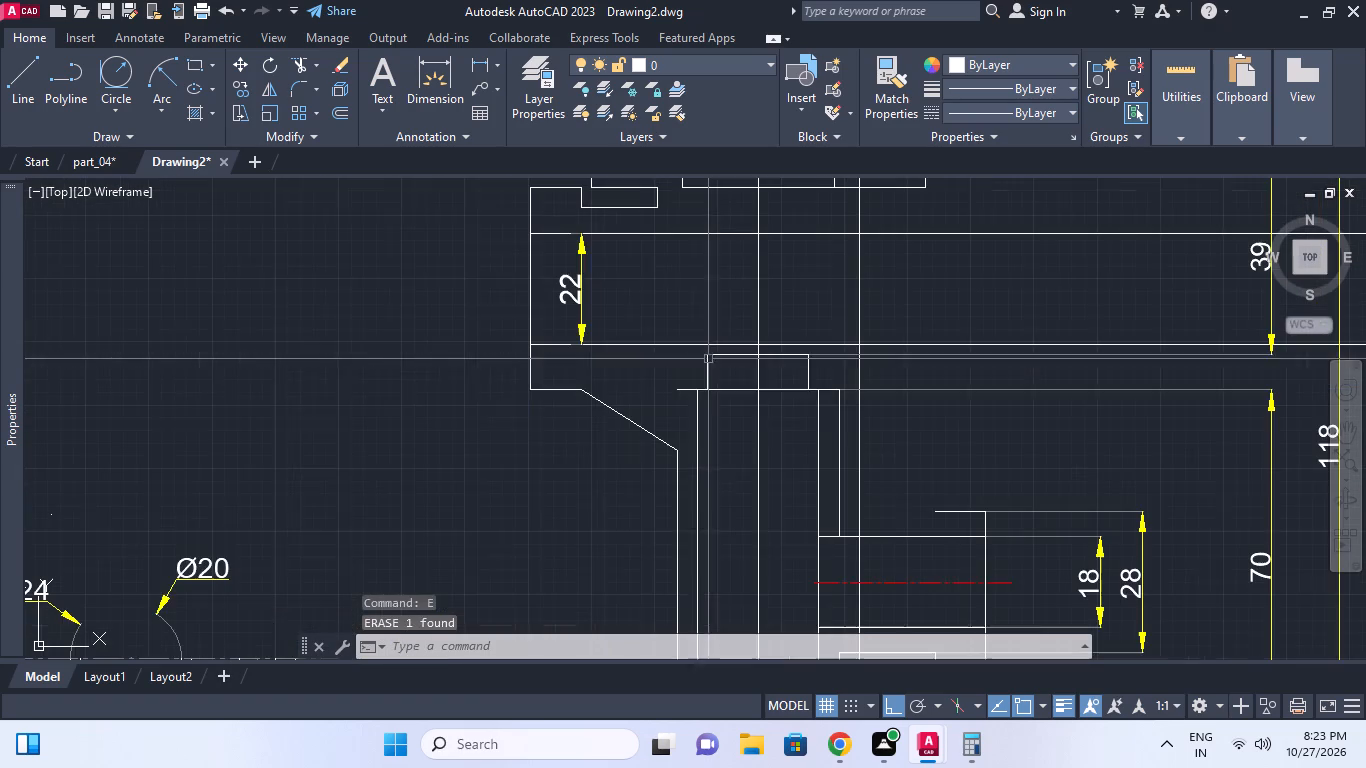
{"action": "scroll", "coordinate": [707, 339], "scroll_direction": "down", "scroll_amount": 1}
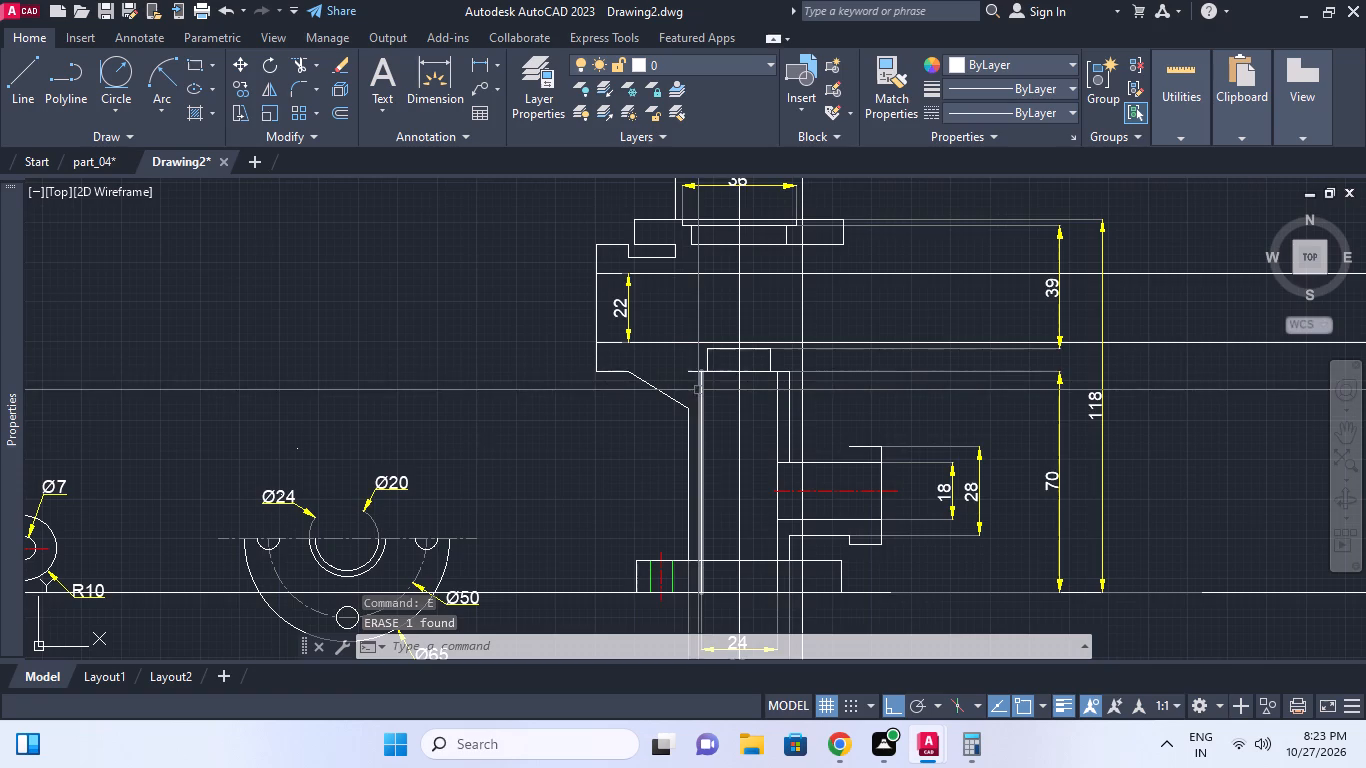
{"action": "middle_click", "coordinate": [727, 391]}
{"action": "scroll", "coordinate": [727, 391], "scroll_direction": "up", "scroll_amount": 1}
{"action": "type", "text": "tr"}
{"action": "key", "text": "space"}
{"action": "key", "text": "space"}
{"action": "left_click", "coordinate": [666, 356]}
{"action": "key", "text": "Escape"}
Move the 22 dimension outside the left flange and pull both extension-line origins onto the flange's left edge.
{"action": "scroll", "coordinate": [669, 364], "scroll_direction": "down", "scroll_amount": 1}
{"action": "scroll", "coordinate": [728, 422], "scroll_direction": "down", "scroll_amount": 1}
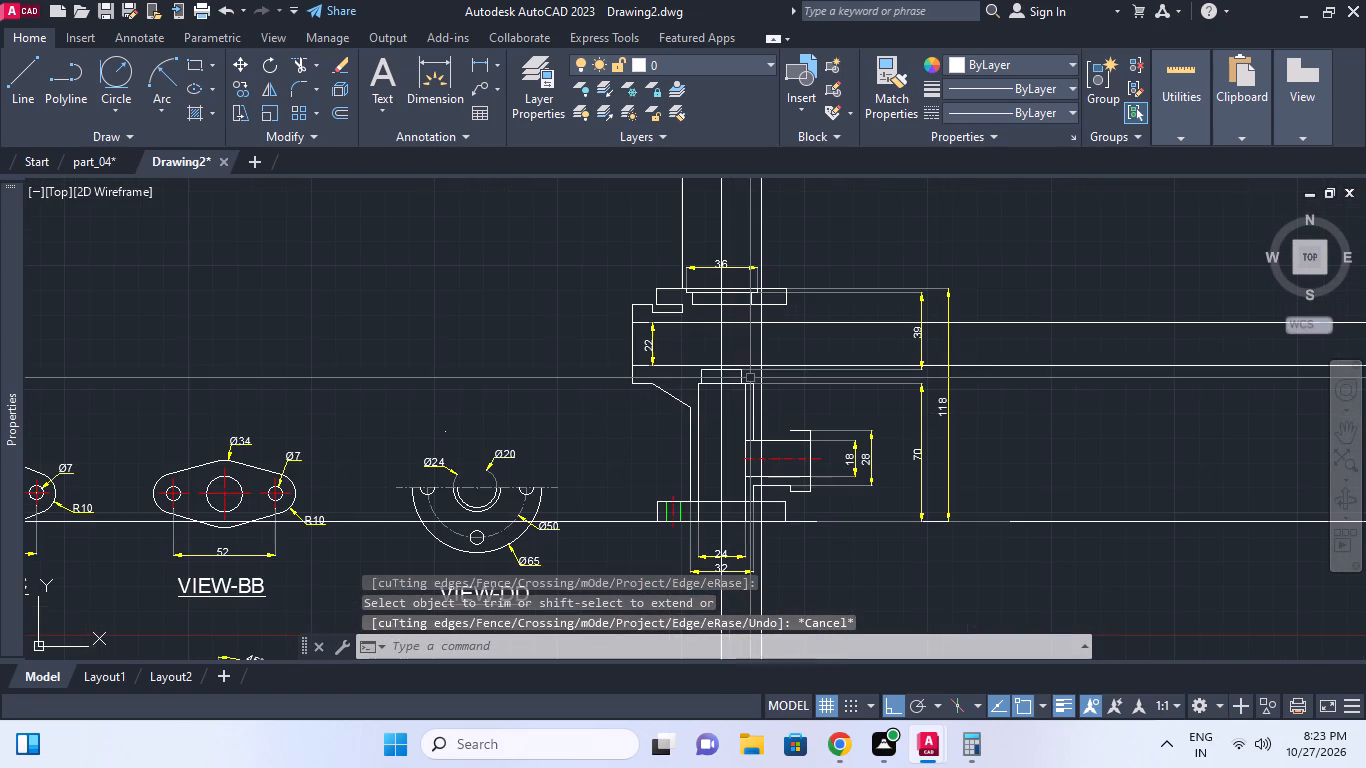
{"action": "left_click", "coordinate": [645, 347]}
{"action": "scroll", "coordinate": [651, 322], "scroll_direction": "up", "scroll_amount": 3}
{"action": "left_click", "coordinate": [653, 323]}
{"action": "left_click", "coordinate": [526, 322]}
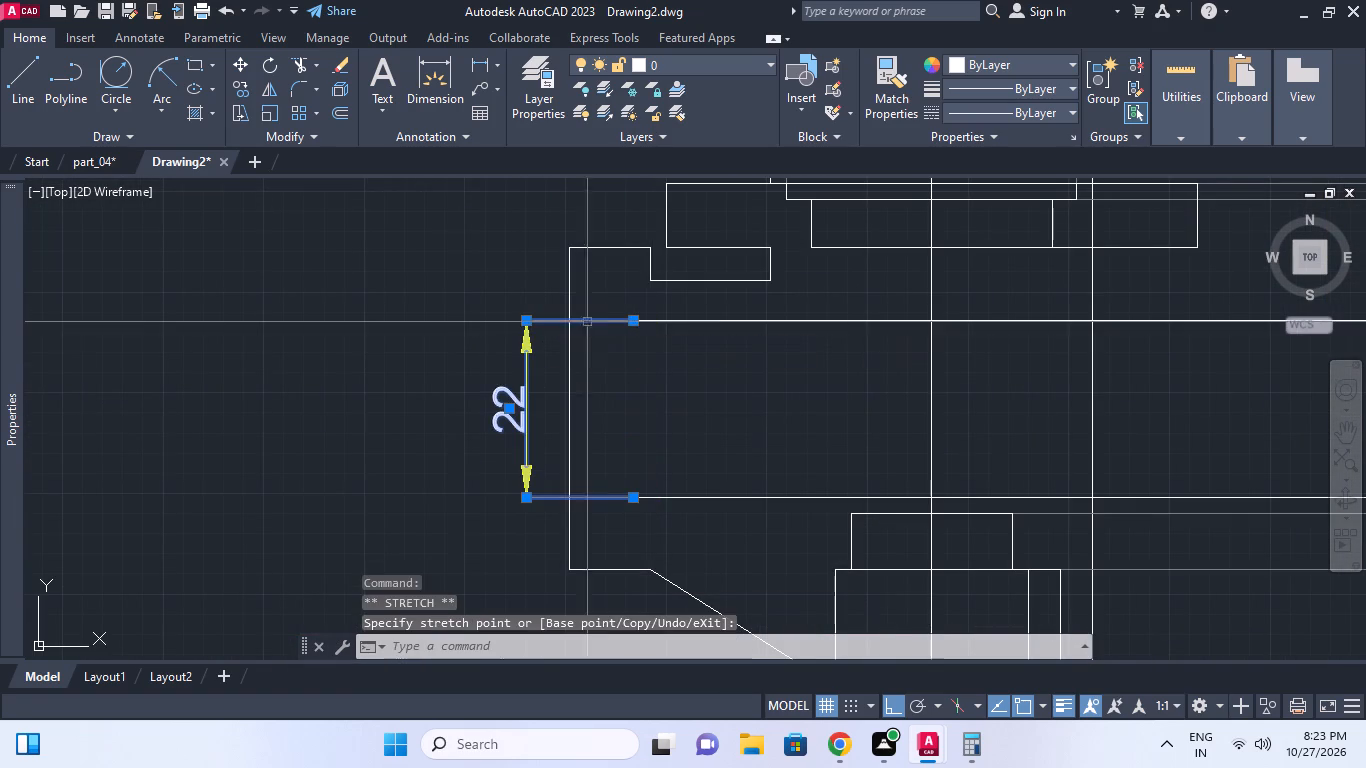
{"action": "left_click", "coordinate": [631, 321]}
{"action": "left_click", "coordinate": [569, 320]}
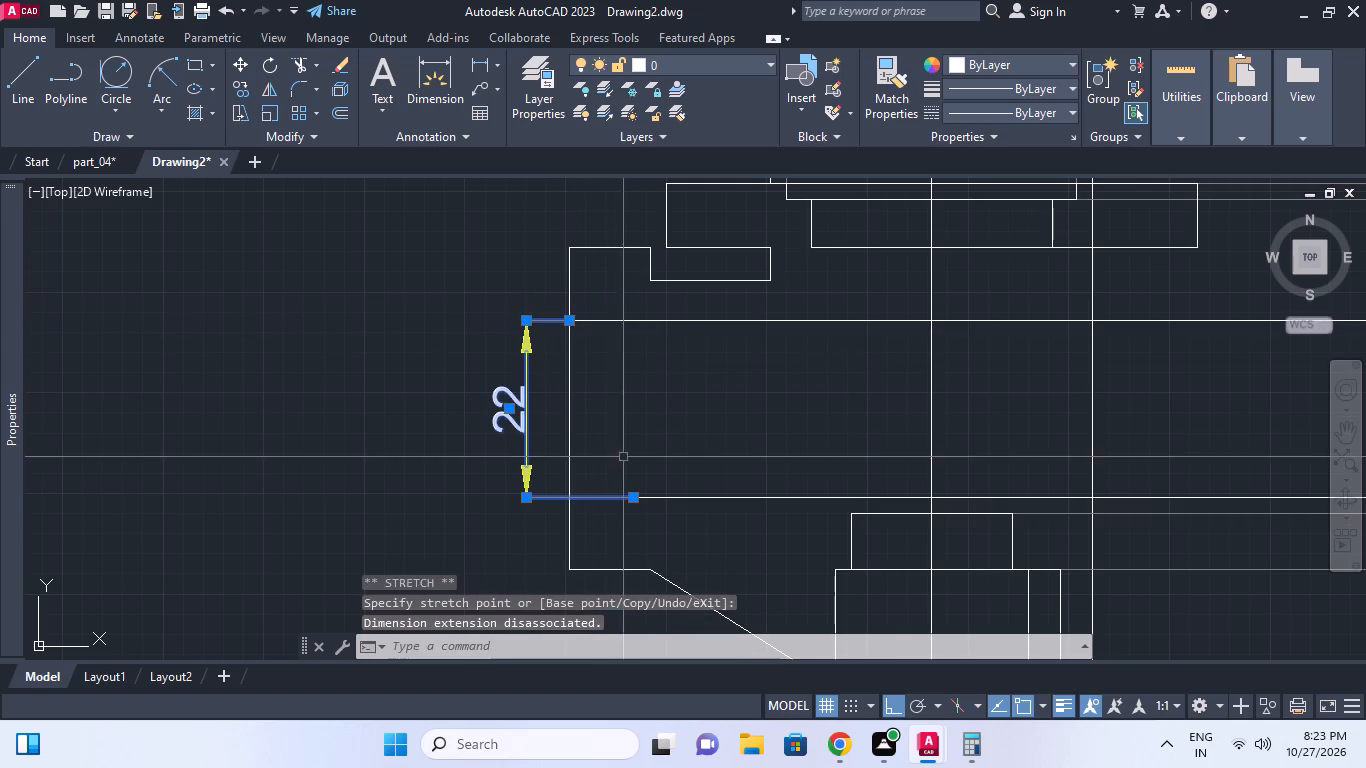
{"action": "left_click", "coordinate": [637, 499]}
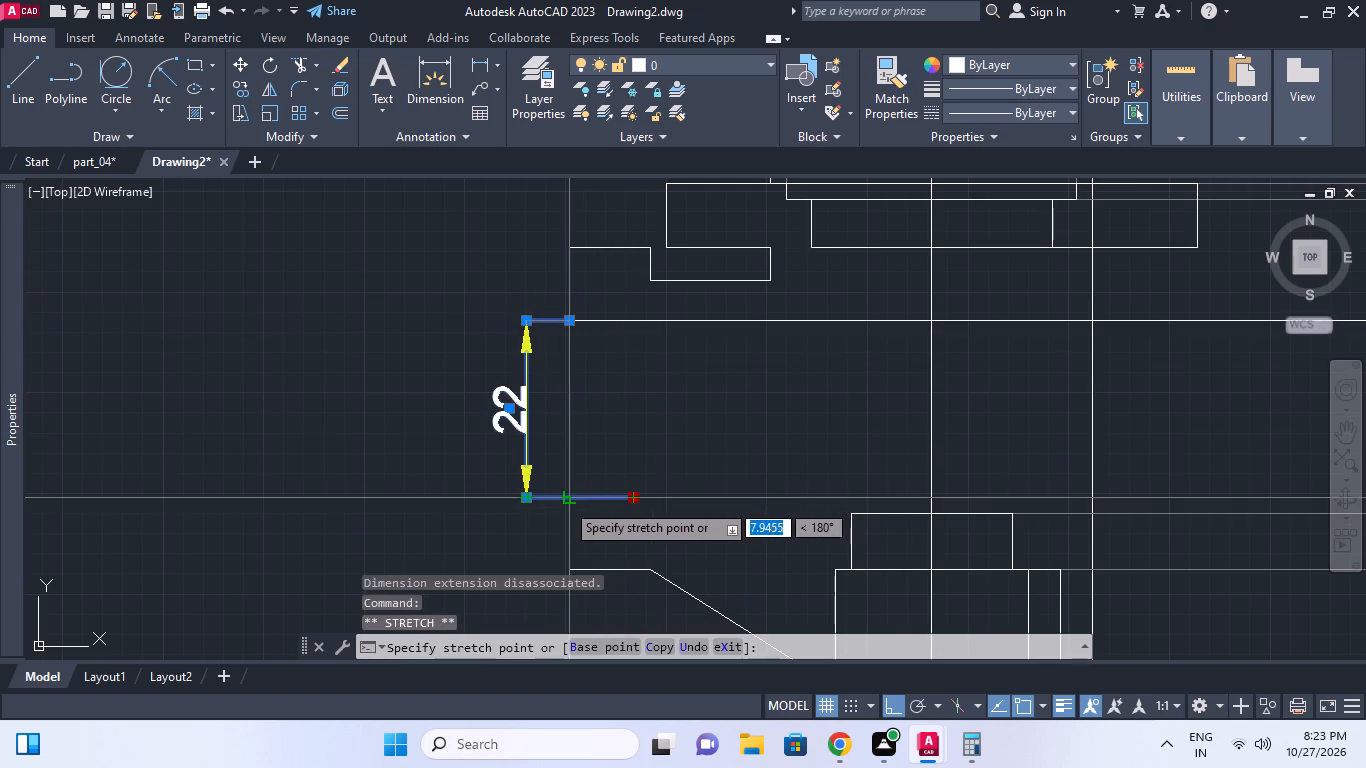
{"action": "left_click", "coordinate": [563, 501]}
{"action": "key", "text": "Escape"}
{"action": "scroll", "coordinate": [615, 456], "scroll_direction": "down", "scroll_amount": 2}
{"action": "key", "text": "Escape"}
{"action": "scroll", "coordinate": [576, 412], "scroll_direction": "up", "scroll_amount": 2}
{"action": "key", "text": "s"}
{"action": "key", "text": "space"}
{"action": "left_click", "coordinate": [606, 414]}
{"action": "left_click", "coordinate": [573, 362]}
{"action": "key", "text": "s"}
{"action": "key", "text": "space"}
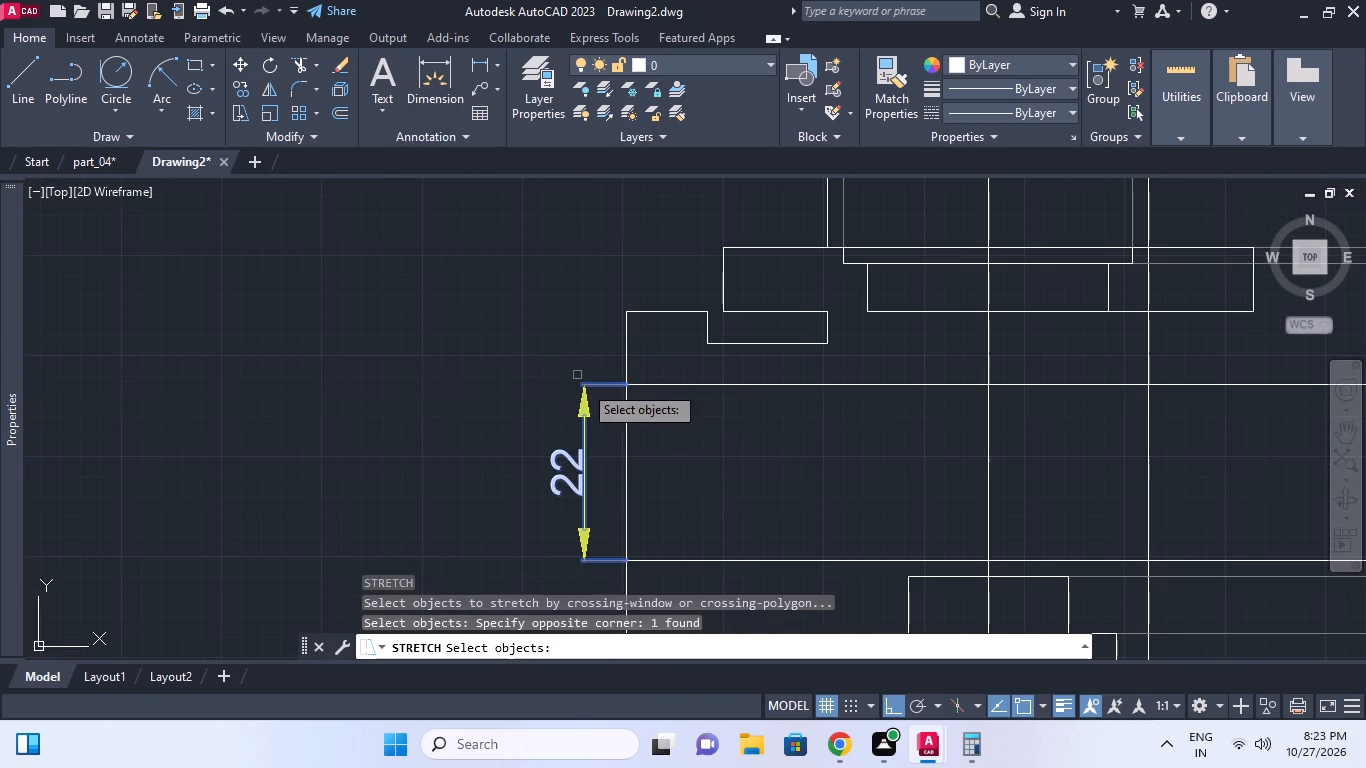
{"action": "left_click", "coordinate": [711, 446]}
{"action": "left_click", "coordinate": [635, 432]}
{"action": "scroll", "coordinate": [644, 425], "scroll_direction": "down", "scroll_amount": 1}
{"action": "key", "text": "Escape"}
Stretch the 22 dimension farther left, away from the flange edge.
{"action": "left_click_drag", "start_coordinate": [623, 548], "coordinate": [621, 537]}
{"action": "left_click", "coordinate": [585, 458]}
{"action": "key", "text": "s"}
{"action": "key", "text": "space"}
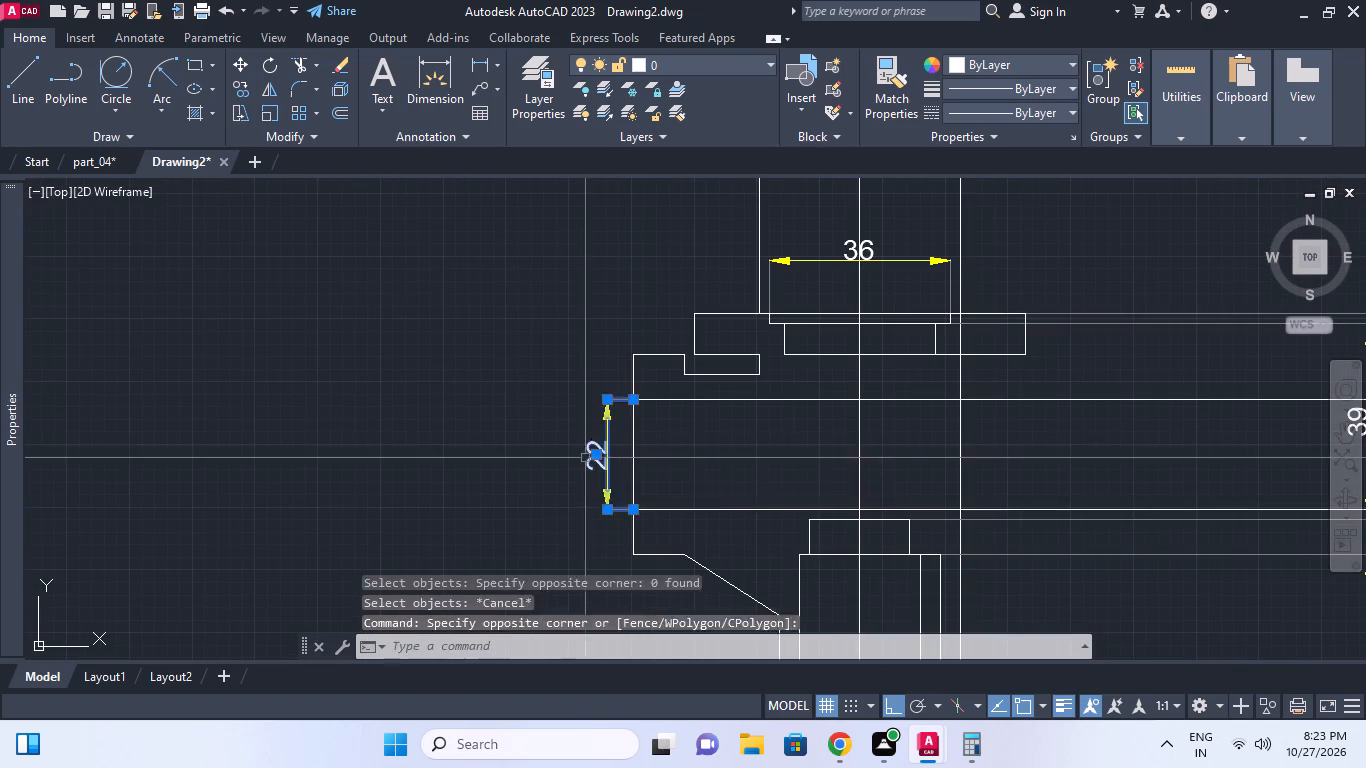
{"action": "left_click", "coordinate": [701, 472]}
{"action": "left_click", "coordinate": [644, 468]}
Draw a 9-unit vertical line from the lower-left corner of the top flange's recess down to the branch's upper horizontal line.
{"action": "scroll", "coordinate": [644, 467], "scroll_direction": "down", "scroll_amount": 2}
{"action": "middle_click_drag", "start_coordinate": [644, 467], "coordinate": [642, 442]}
{"action": "middle_click_drag", "start_coordinate": [776, 455], "coordinate": [756, 396]}
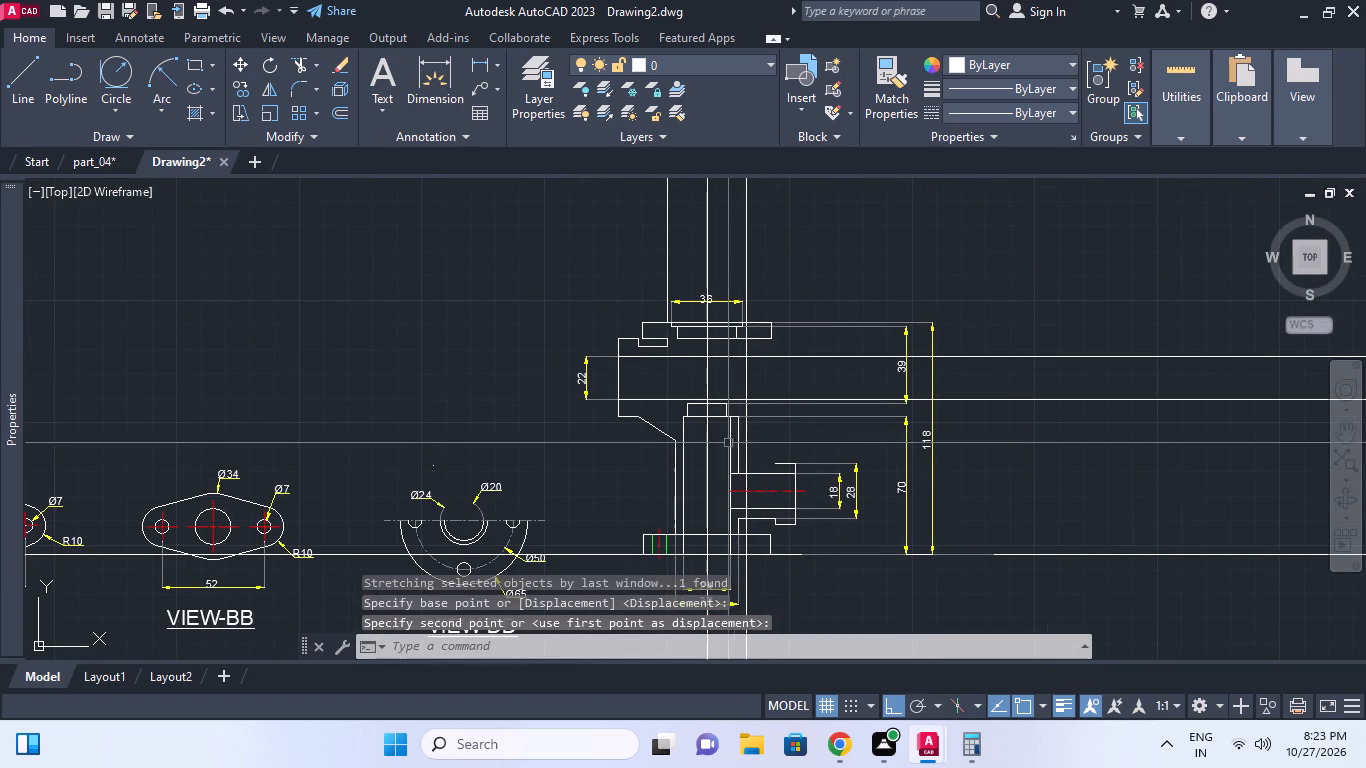
{"action": "middle_click_drag", "start_coordinate": [751, 495], "coordinate": [786, 481]}
{"action": "middle_click", "coordinate": [809, 415]}
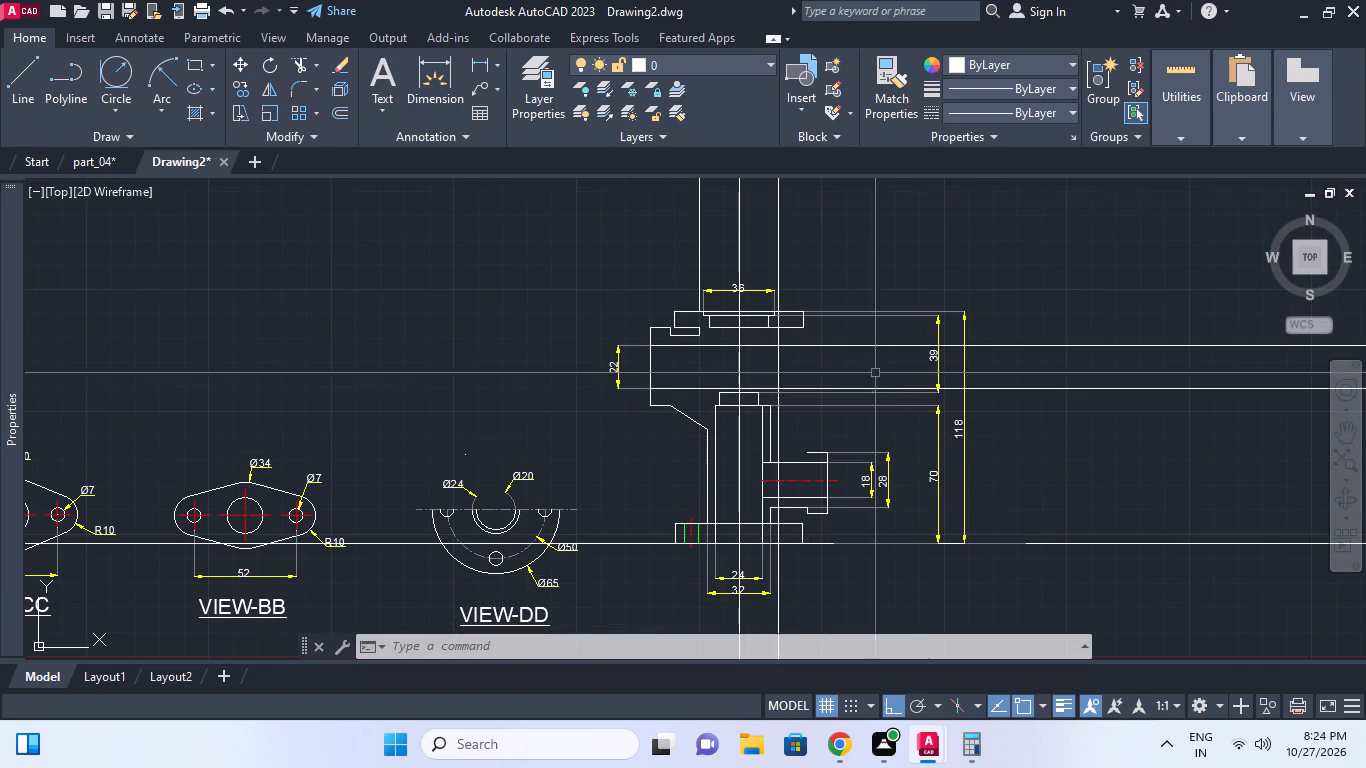
{"action": "scroll", "coordinate": [751, 354], "scroll_direction": "up", "scroll_amount": 2}
{"action": "key", "text": "Escape"}
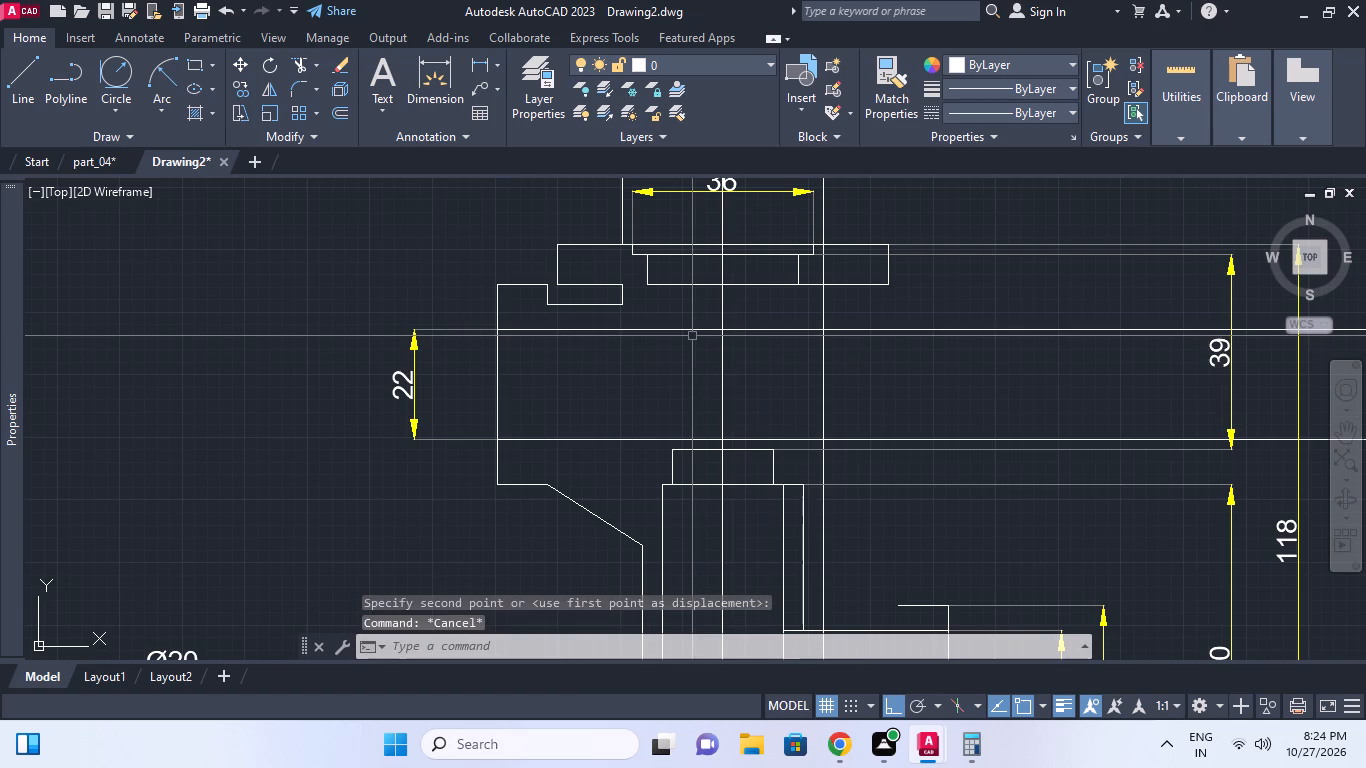
{"action": "type", "text": "l"}
{"action": "key", "text": "space"}
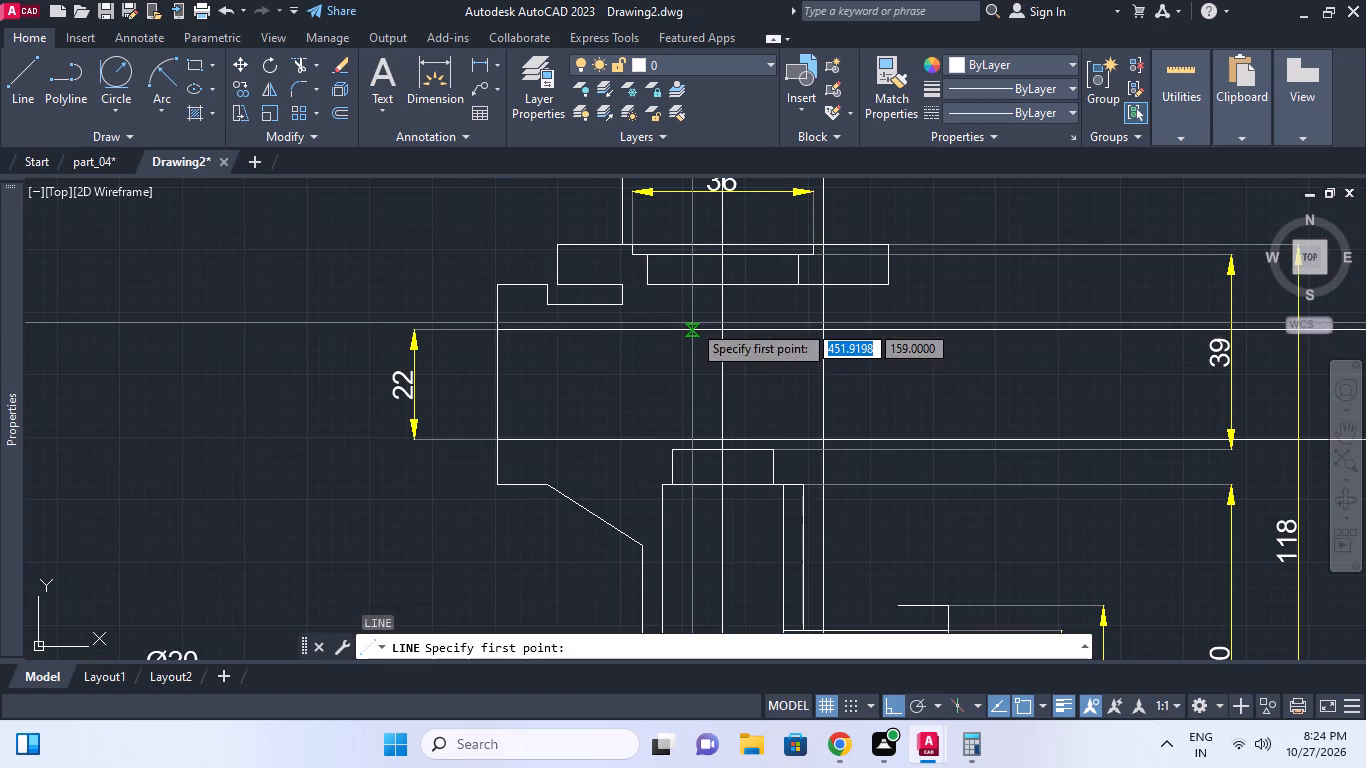
{"action": "left_click", "coordinate": [644, 283]}
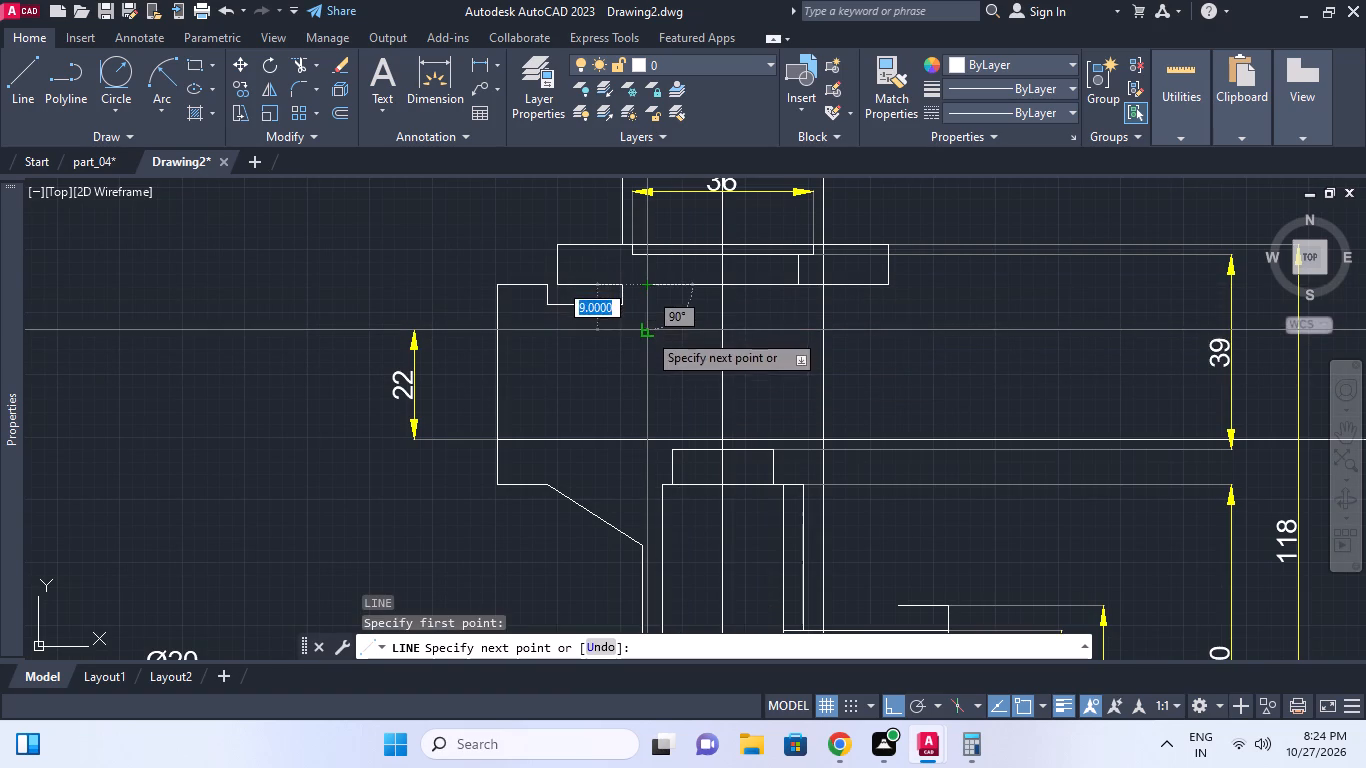
{"action": "left_click", "coordinate": [647, 332]}
{"action": "key", "text": "Escape"}
{"action": "key", "text": "Escape"}
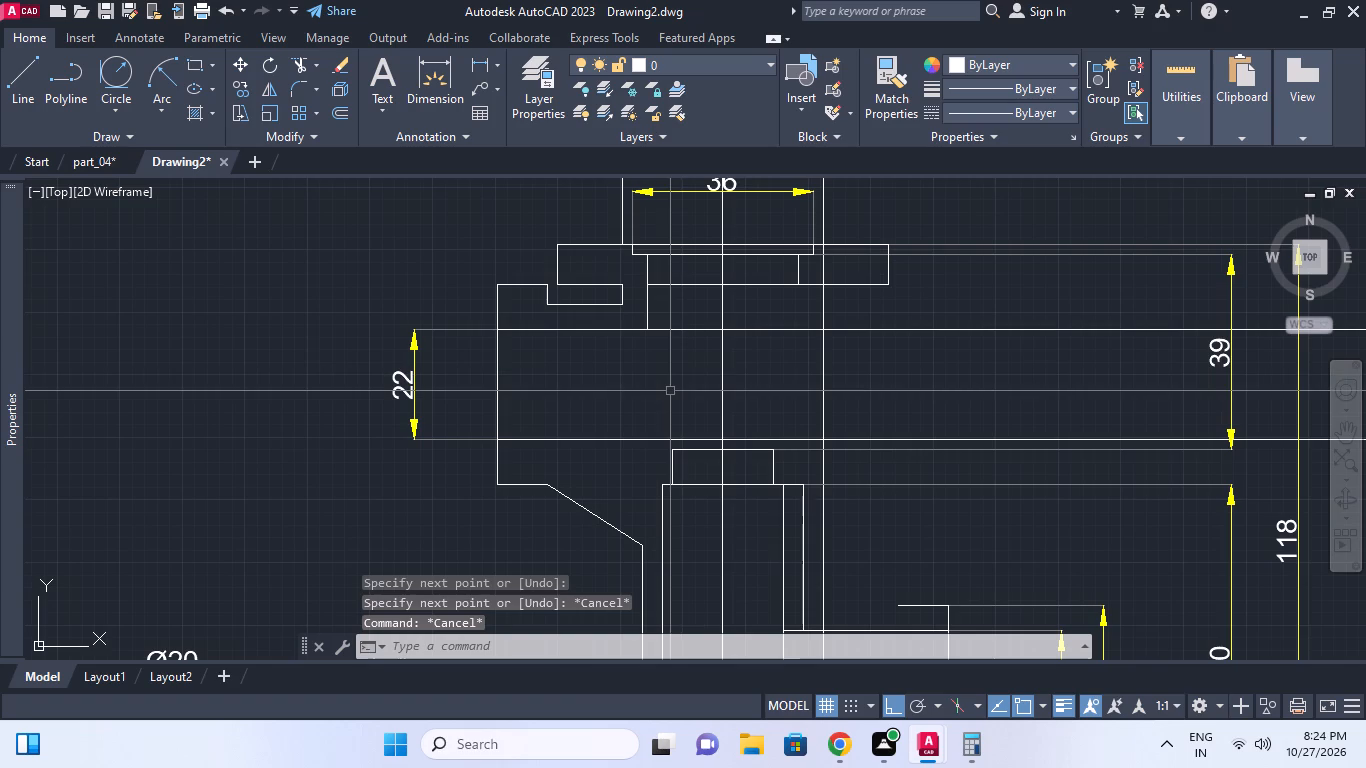
Trim the branch's upper horizontal line to the right of the new 9-unit vertical line.
{"action": "middle_click_drag", "start_coordinate": [705, 391], "coordinate": [704, 370]}
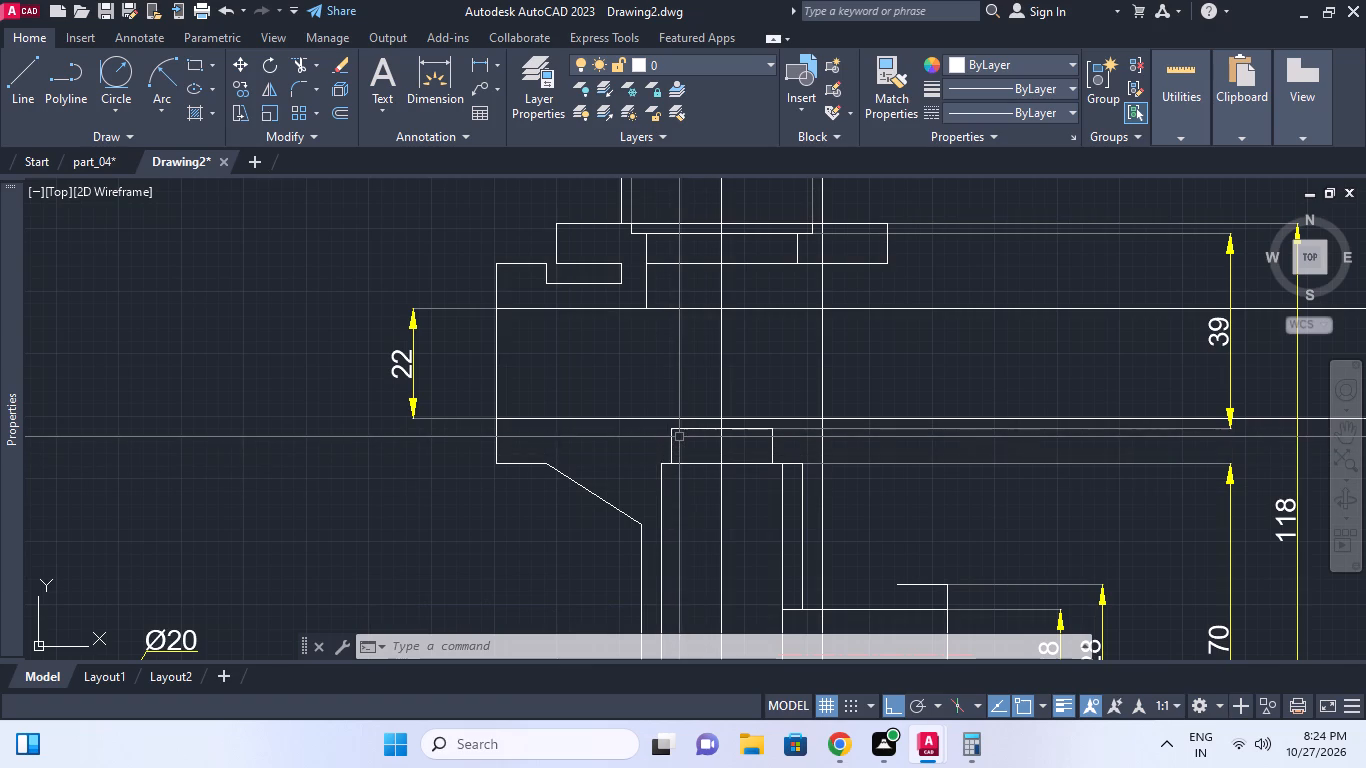
{"action": "scroll", "coordinate": [680, 437], "scroll_direction": "up", "scroll_amount": 1}
{"action": "scroll", "coordinate": [723, 426], "scroll_direction": "down", "scroll_amount": 1}
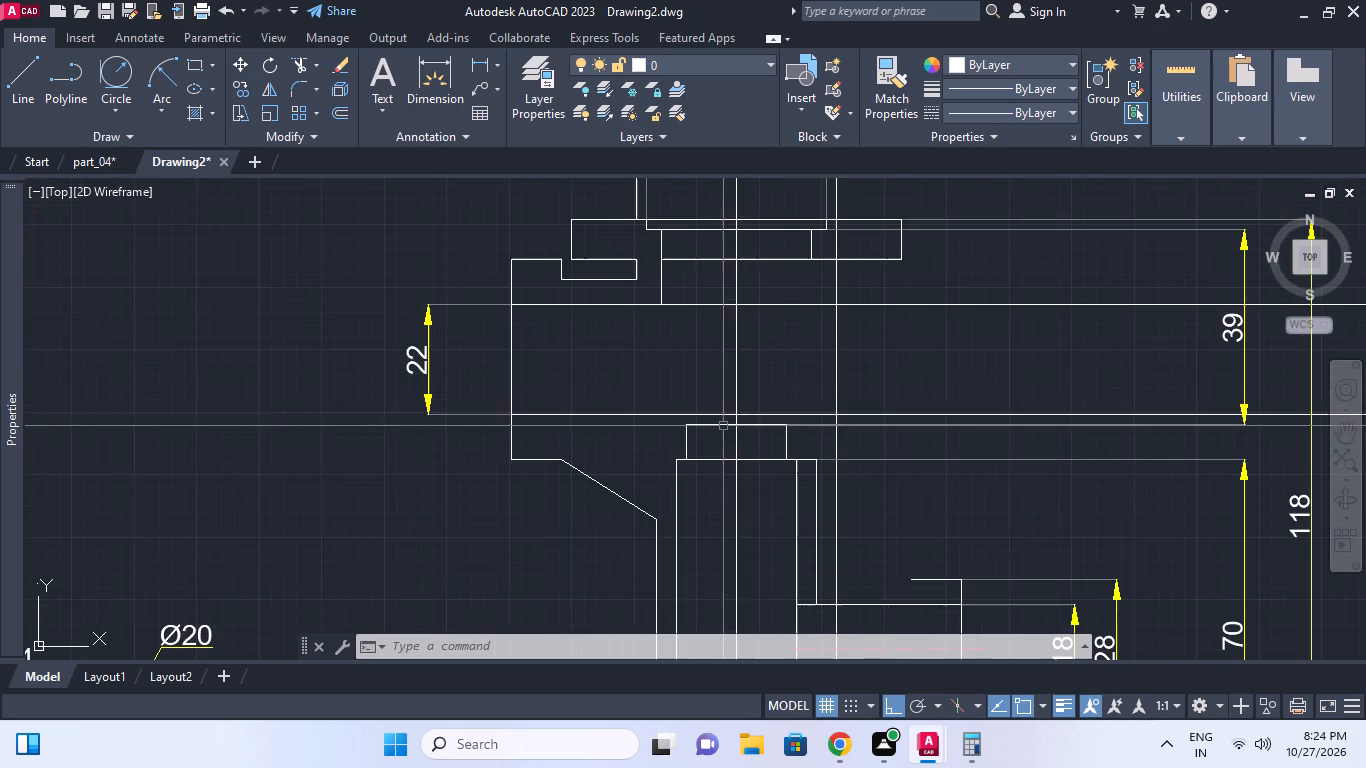
{"action": "left_click", "coordinate": [684, 305]}
{"action": "middle_click_drag", "start_coordinate": [650, 323], "coordinate": [651, 334]}
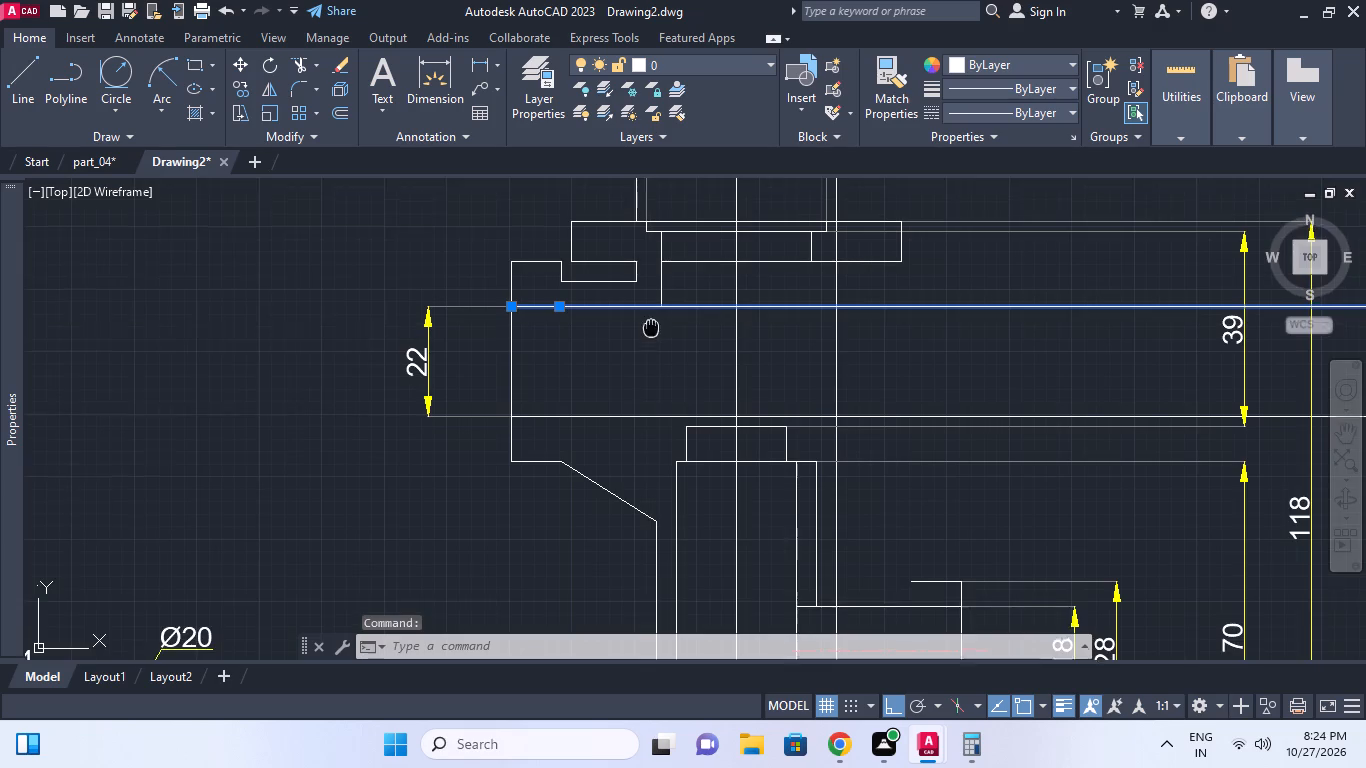
{"action": "middle_click_drag", "start_coordinate": [651, 334], "coordinate": [654, 349]}
{"action": "key", "text": "Escape"}
{"action": "type", "text": "tr"}
{"action": "key", "text": "space"}
{"action": "left_click", "coordinate": [665, 312]}
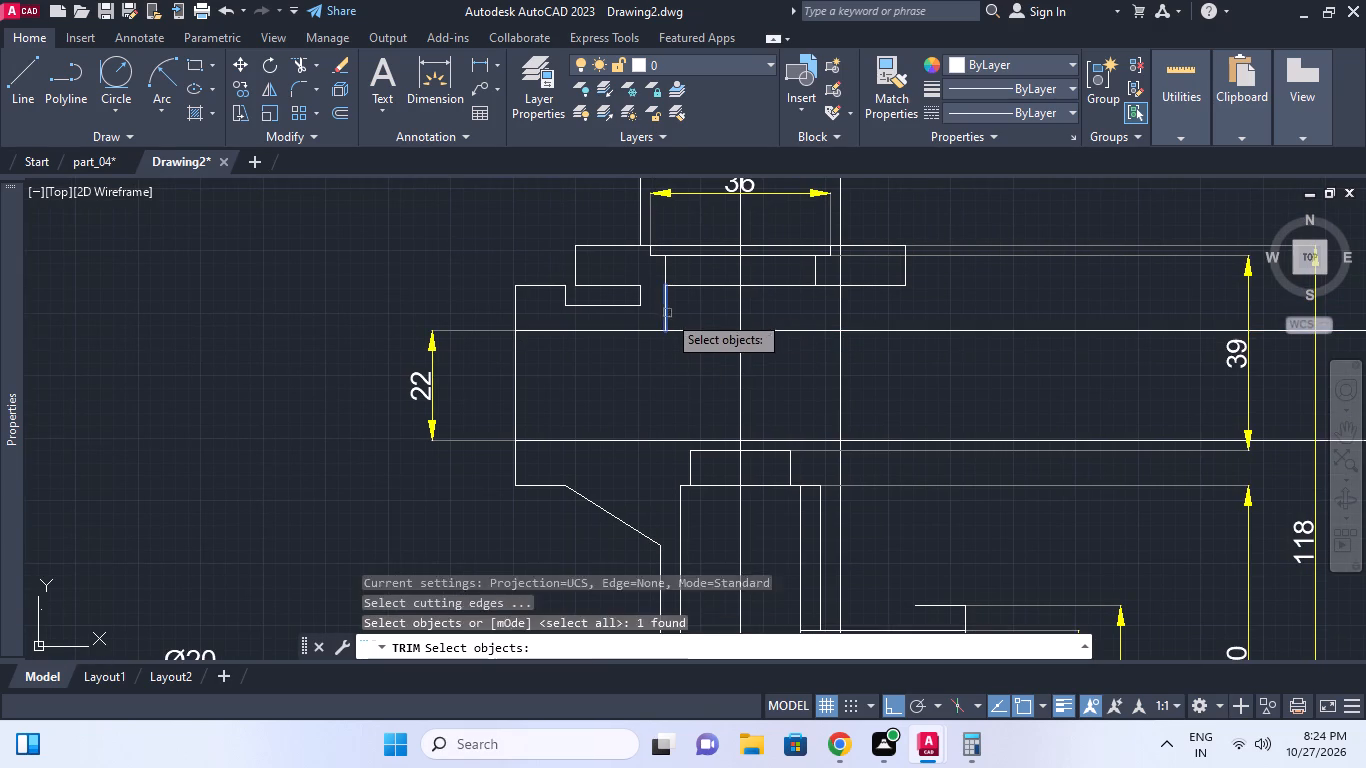
{"action": "key", "text": "space"}
{"action": "left_click", "coordinate": [679, 329]}
{"action": "key", "text": "Escape"}
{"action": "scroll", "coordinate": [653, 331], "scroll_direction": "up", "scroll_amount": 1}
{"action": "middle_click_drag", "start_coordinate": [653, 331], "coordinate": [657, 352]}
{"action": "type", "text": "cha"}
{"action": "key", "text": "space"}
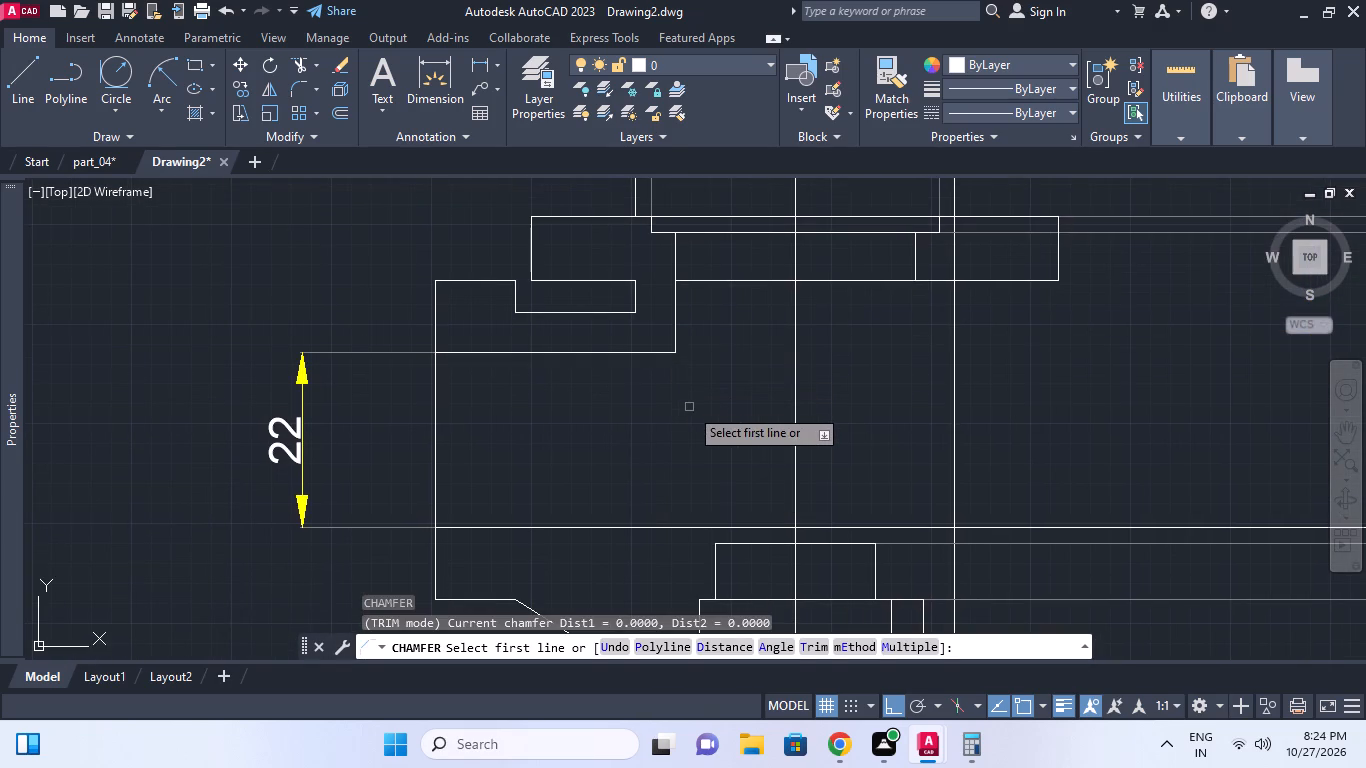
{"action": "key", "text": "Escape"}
Offset the short right-end edge of the step below the top flange 1 unit inward to the left.
{"action": "scroll", "coordinate": [633, 313], "scroll_direction": "up", "scroll_amount": 1}
{"action": "middle_click_drag", "start_coordinate": [633, 313], "coordinate": [642, 337]}
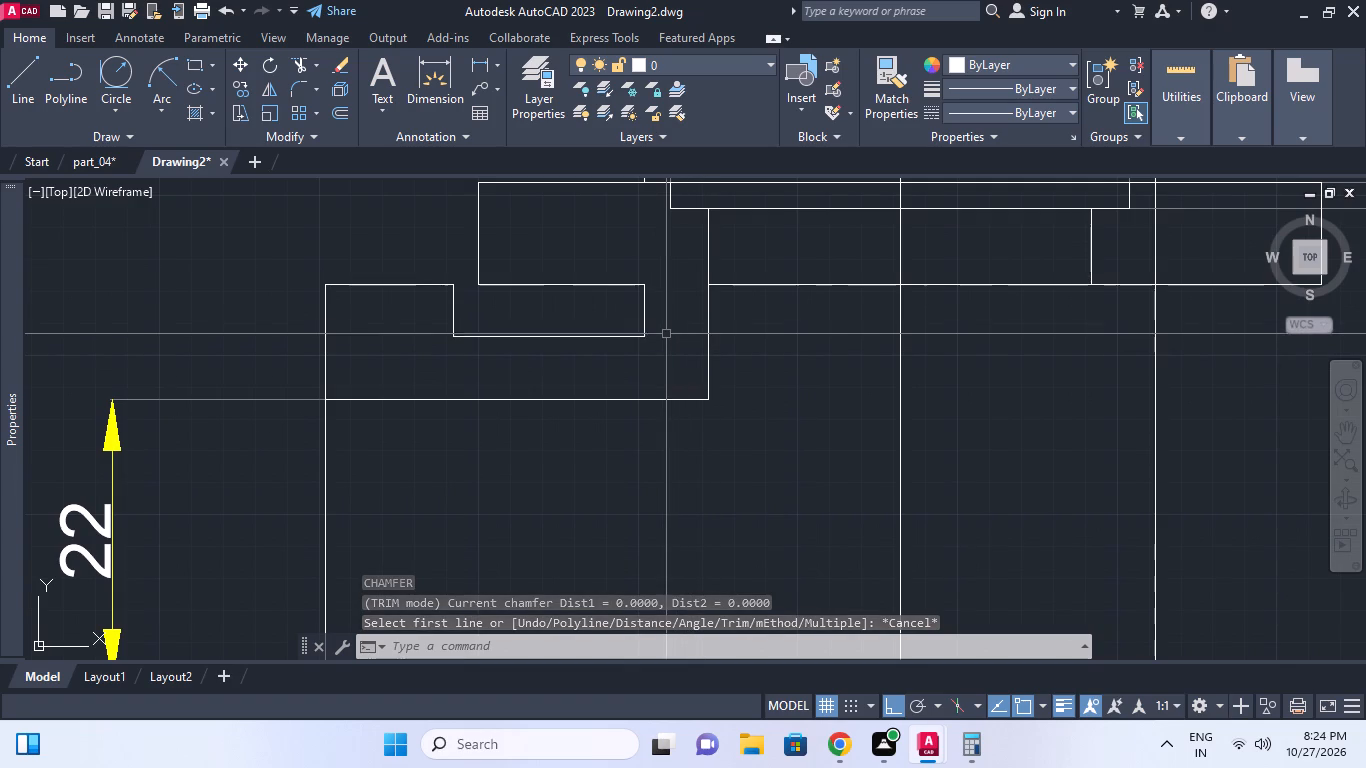
{"action": "key", "text": "Escape"}
{"action": "type", "text": "o"}
{"action": "key", "text": "space"}
{"action": "key", "text": "1"}
{"action": "key", "text": "space"}
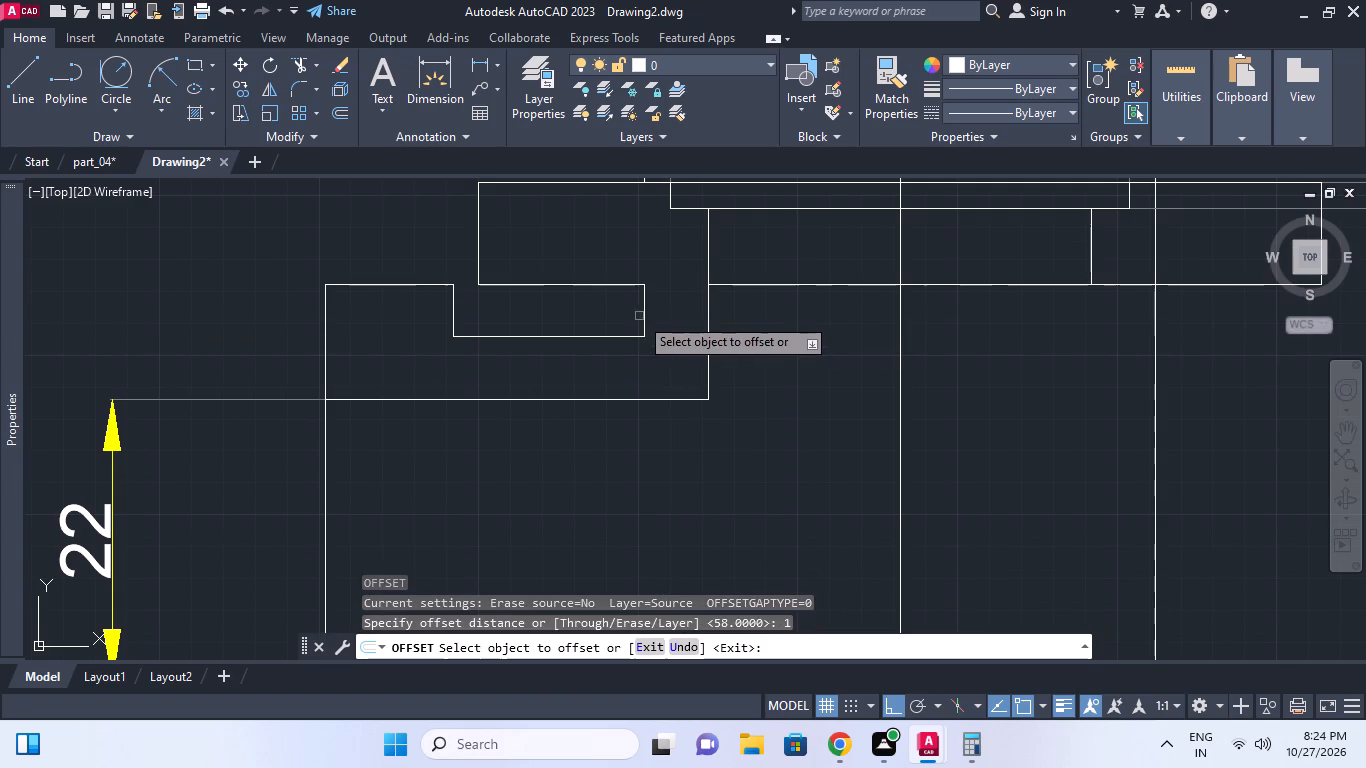
{"action": "left_click", "coordinate": [644, 315]}
{"action": "left_click", "coordinate": [636, 314]}
{"action": "key", "text": "Escape"}
Offset the bottom edge of the same step below the top flange 1 unit upward.
{"action": "middle_click_drag", "start_coordinate": [644, 332], "coordinate": [645, 341]}
{"action": "scroll", "coordinate": [639, 355], "scroll_direction": "up", "scroll_amount": 2}
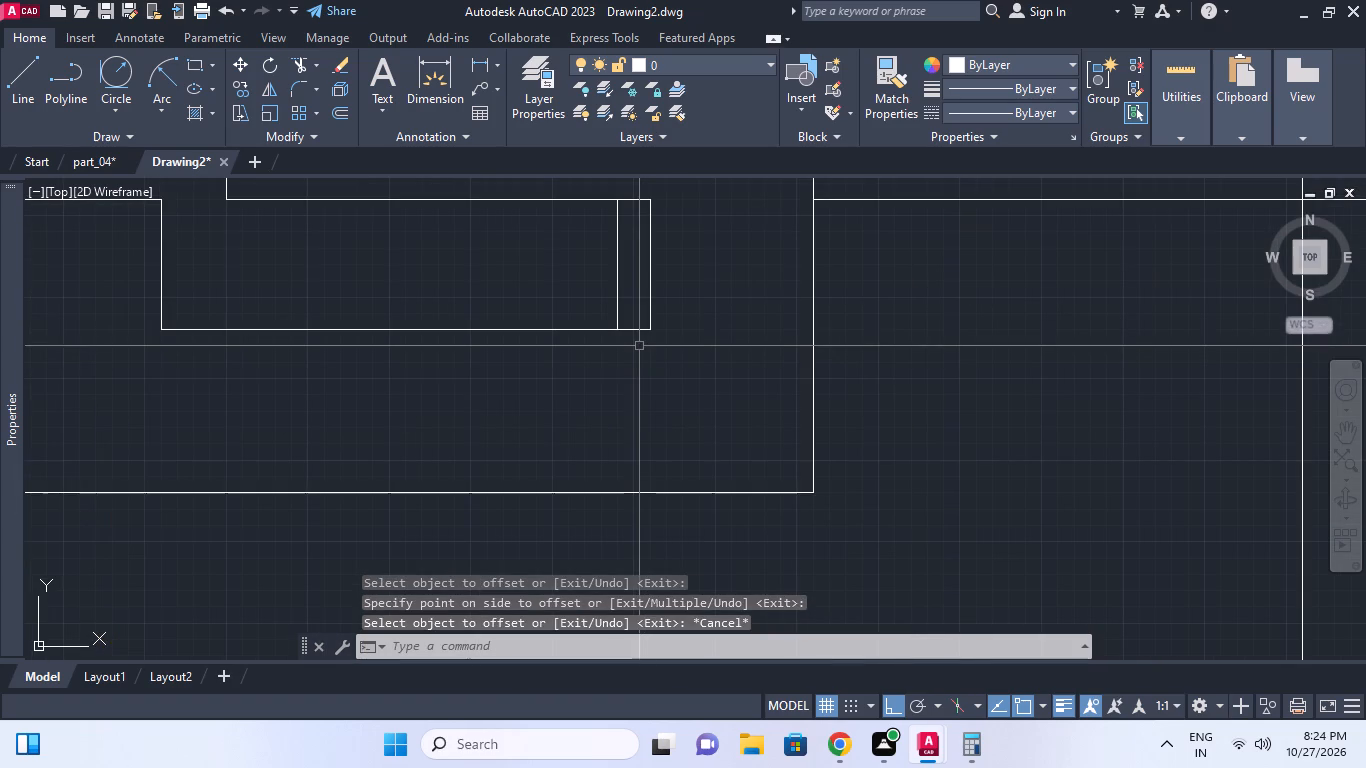
{"action": "key", "text": "Escape"}
{"action": "middle_click_drag", "start_coordinate": [641, 344], "coordinate": [641, 366]}
{"action": "key", "text": "l"}
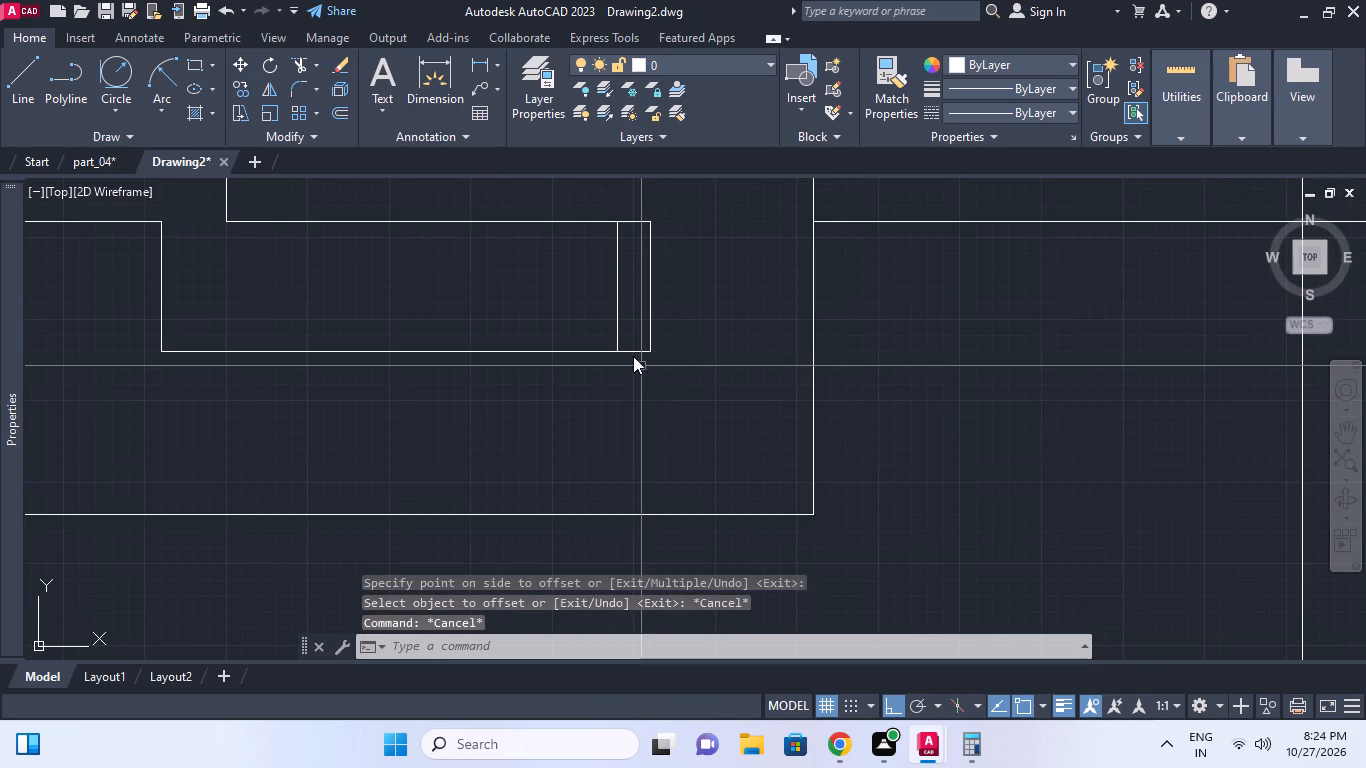
{"action": "key", "text": "Escape"}
{"action": "key", "text": "Escape"}
{"action": "type", "text": "o"}
{"action": "key", "text": "space"}
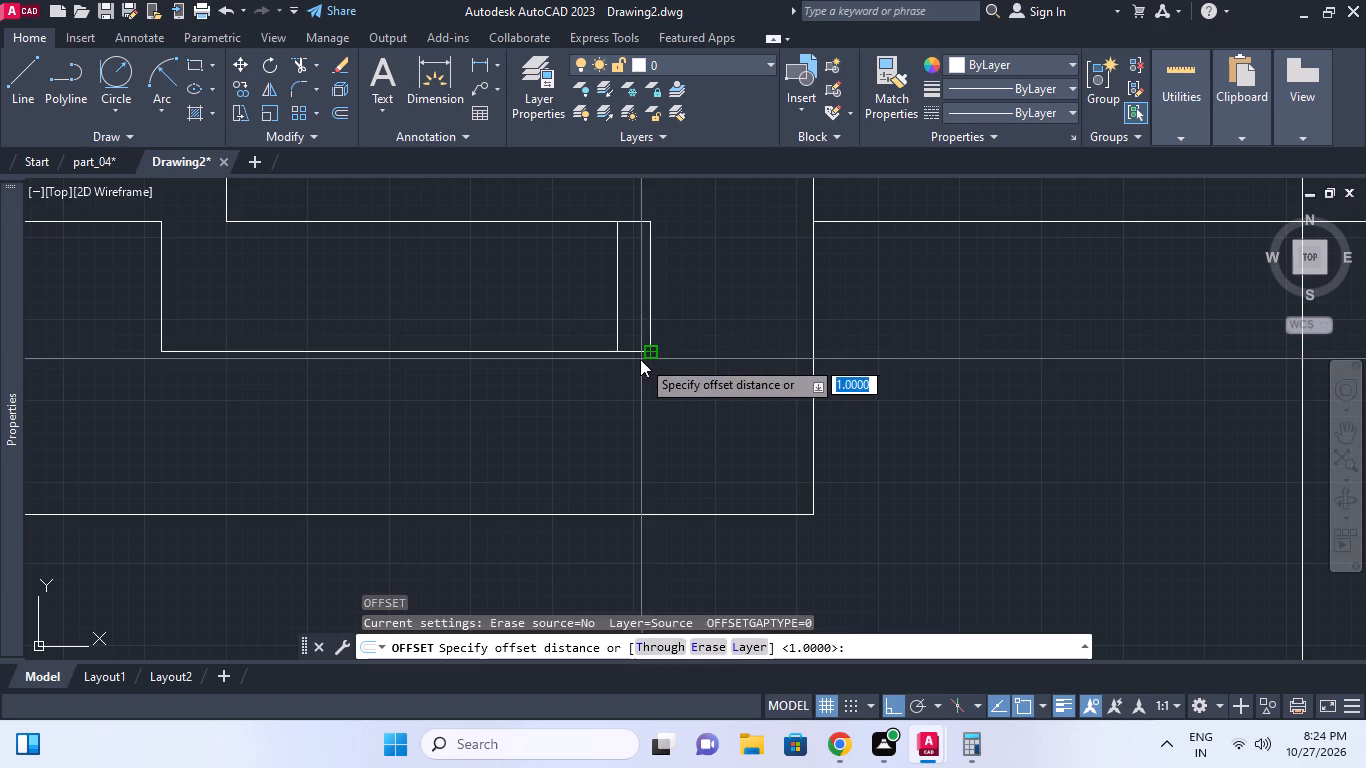
{"action": "key", "text": "1"}
{"action": "key", "text": "space"}
{"action": "left_click", "coordinate": [640, 354]}
{"action": "left_click", "coordinate": [642, 328]}
{"action": "key", "text": "Escape"}
Draw a diagonal chamfer line across the step's lower-right corner between the endpoints of the two 1-unit offset lines.
{"action": "middle_click", "coordinate": [644, 349]}
{"action": "key", "text": "l"}
{"action": "key", "text": "space"}
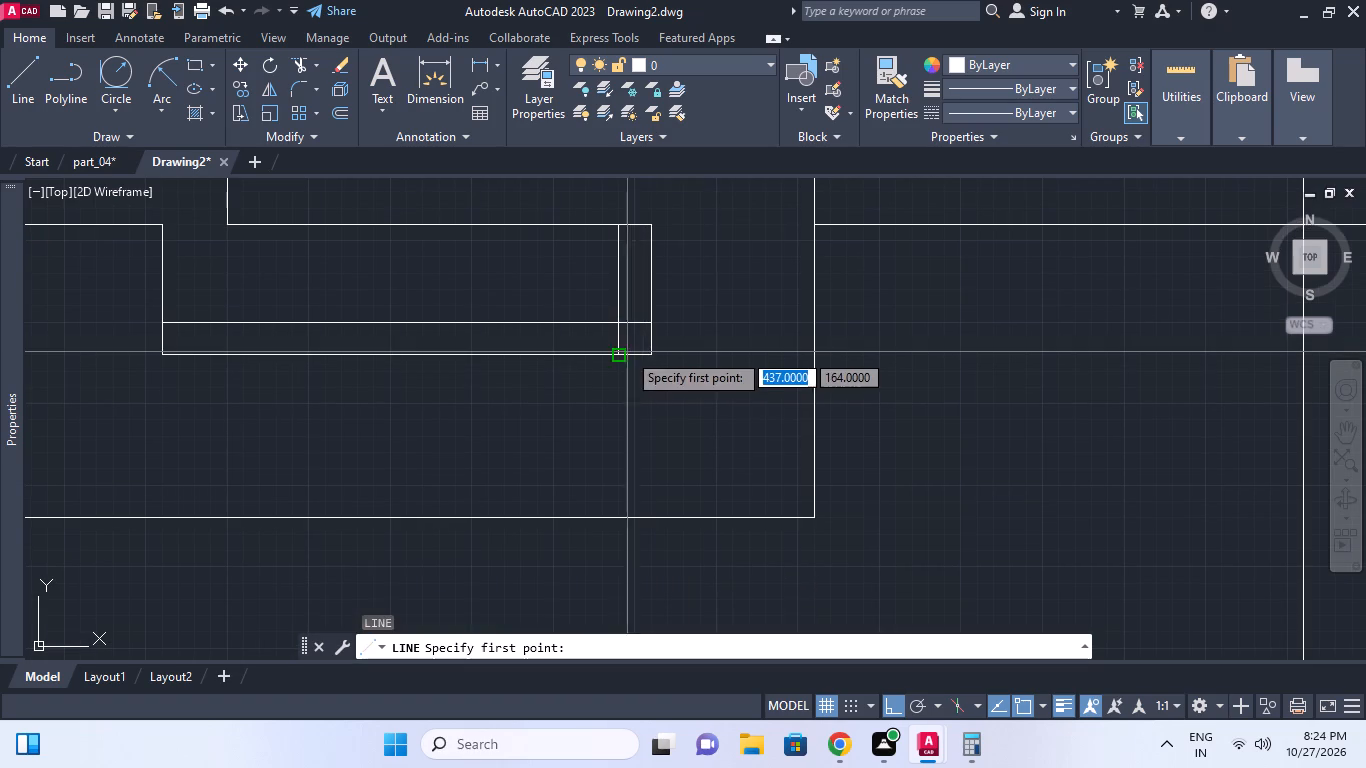
{"action": "left_click", "coordinate": [622, 352]}
{"action": "left_click", "coordinate": [658, 318]}
{"action": "key", "text": "Escape"}
{"action": "scroll", "coordinate": [643, 327], "scroll_direction": "up", "scroll_amount": 1}
{"action": "key", "text": "Escape"}
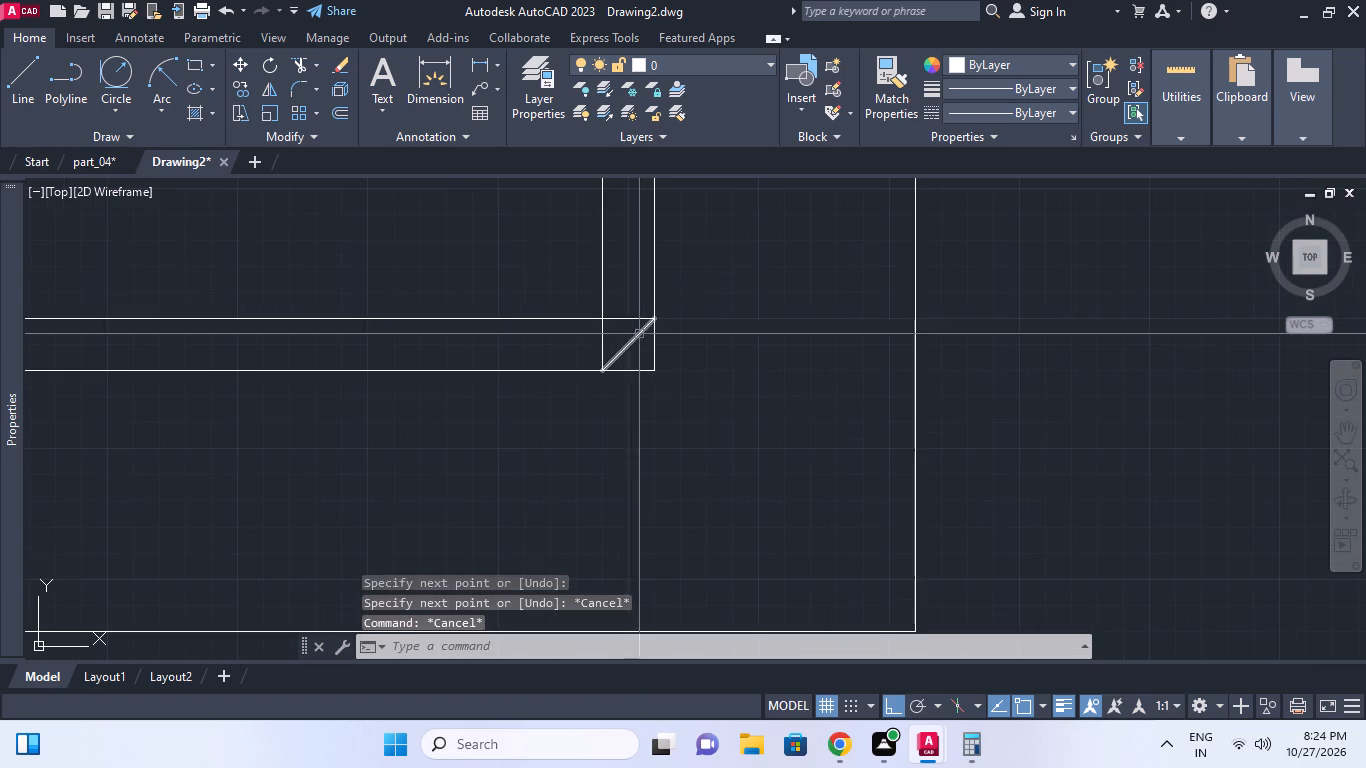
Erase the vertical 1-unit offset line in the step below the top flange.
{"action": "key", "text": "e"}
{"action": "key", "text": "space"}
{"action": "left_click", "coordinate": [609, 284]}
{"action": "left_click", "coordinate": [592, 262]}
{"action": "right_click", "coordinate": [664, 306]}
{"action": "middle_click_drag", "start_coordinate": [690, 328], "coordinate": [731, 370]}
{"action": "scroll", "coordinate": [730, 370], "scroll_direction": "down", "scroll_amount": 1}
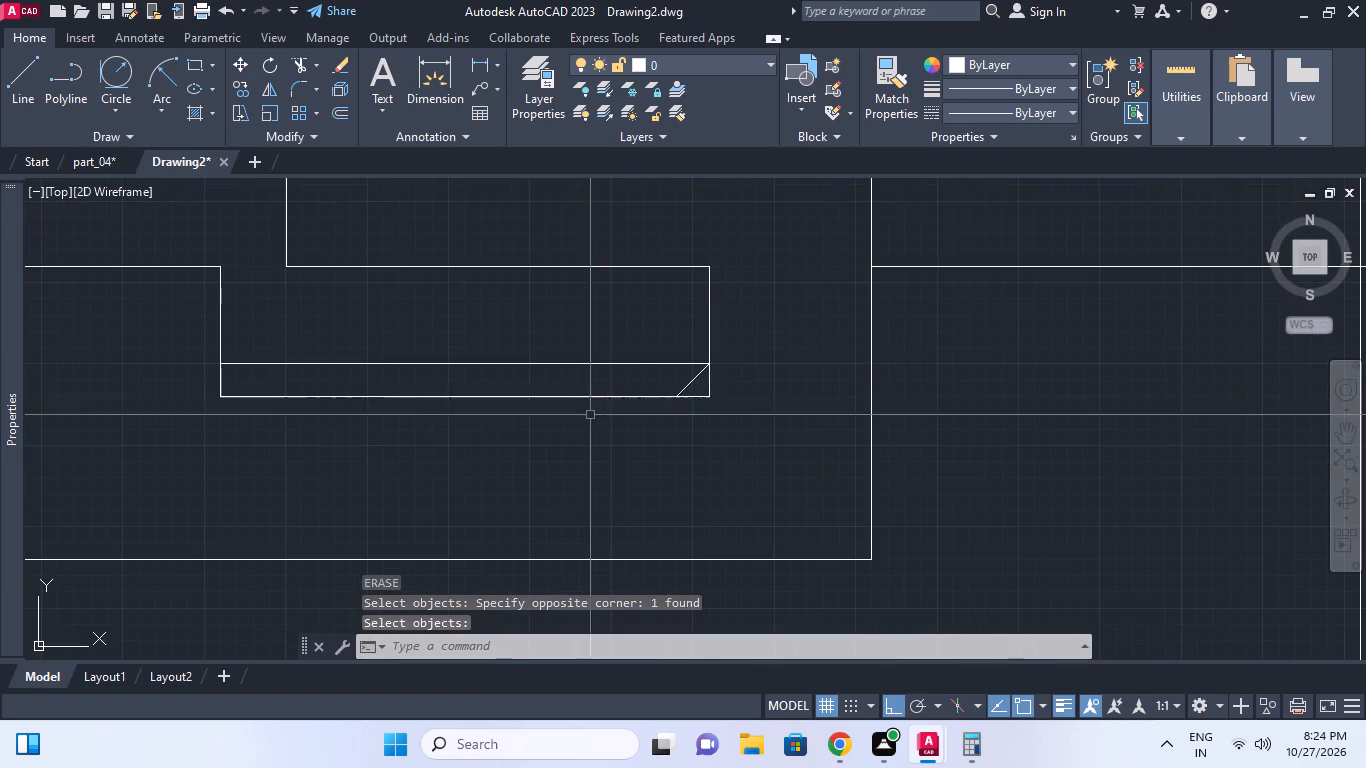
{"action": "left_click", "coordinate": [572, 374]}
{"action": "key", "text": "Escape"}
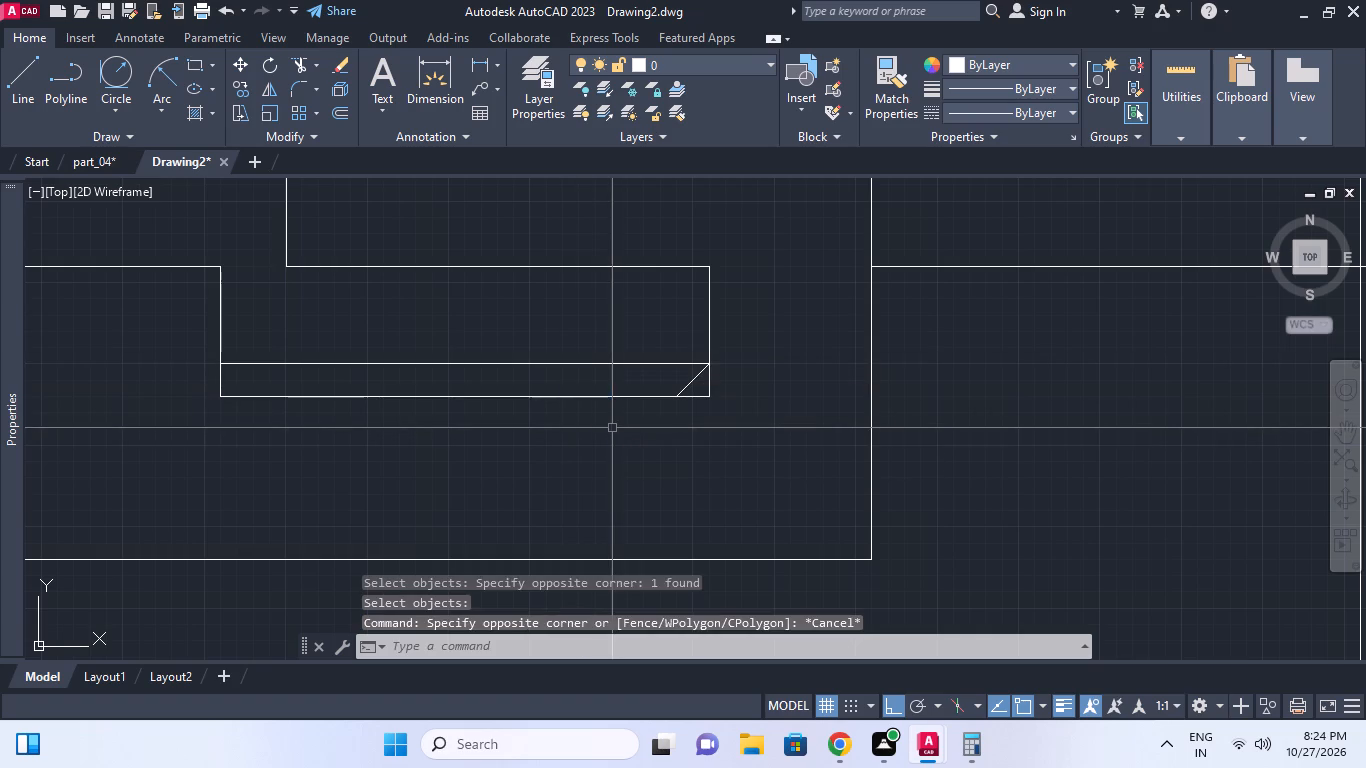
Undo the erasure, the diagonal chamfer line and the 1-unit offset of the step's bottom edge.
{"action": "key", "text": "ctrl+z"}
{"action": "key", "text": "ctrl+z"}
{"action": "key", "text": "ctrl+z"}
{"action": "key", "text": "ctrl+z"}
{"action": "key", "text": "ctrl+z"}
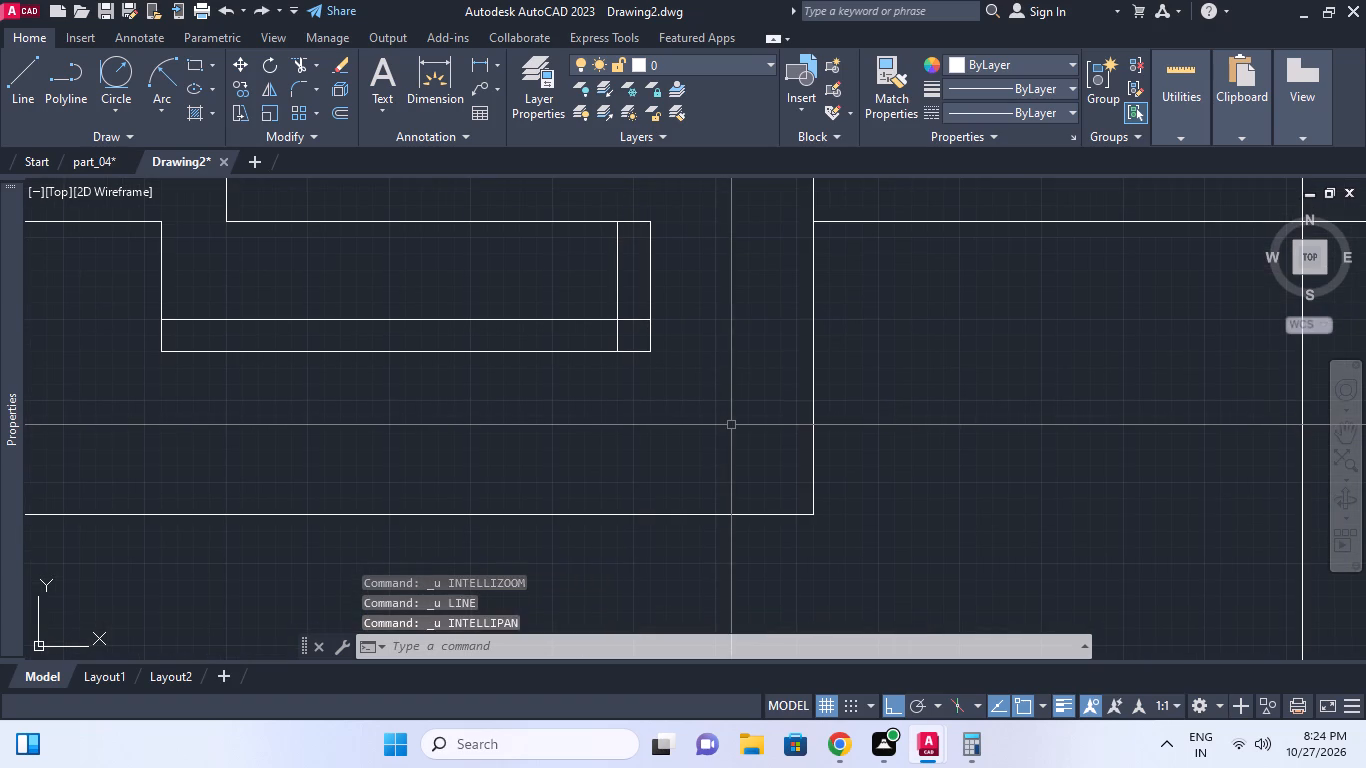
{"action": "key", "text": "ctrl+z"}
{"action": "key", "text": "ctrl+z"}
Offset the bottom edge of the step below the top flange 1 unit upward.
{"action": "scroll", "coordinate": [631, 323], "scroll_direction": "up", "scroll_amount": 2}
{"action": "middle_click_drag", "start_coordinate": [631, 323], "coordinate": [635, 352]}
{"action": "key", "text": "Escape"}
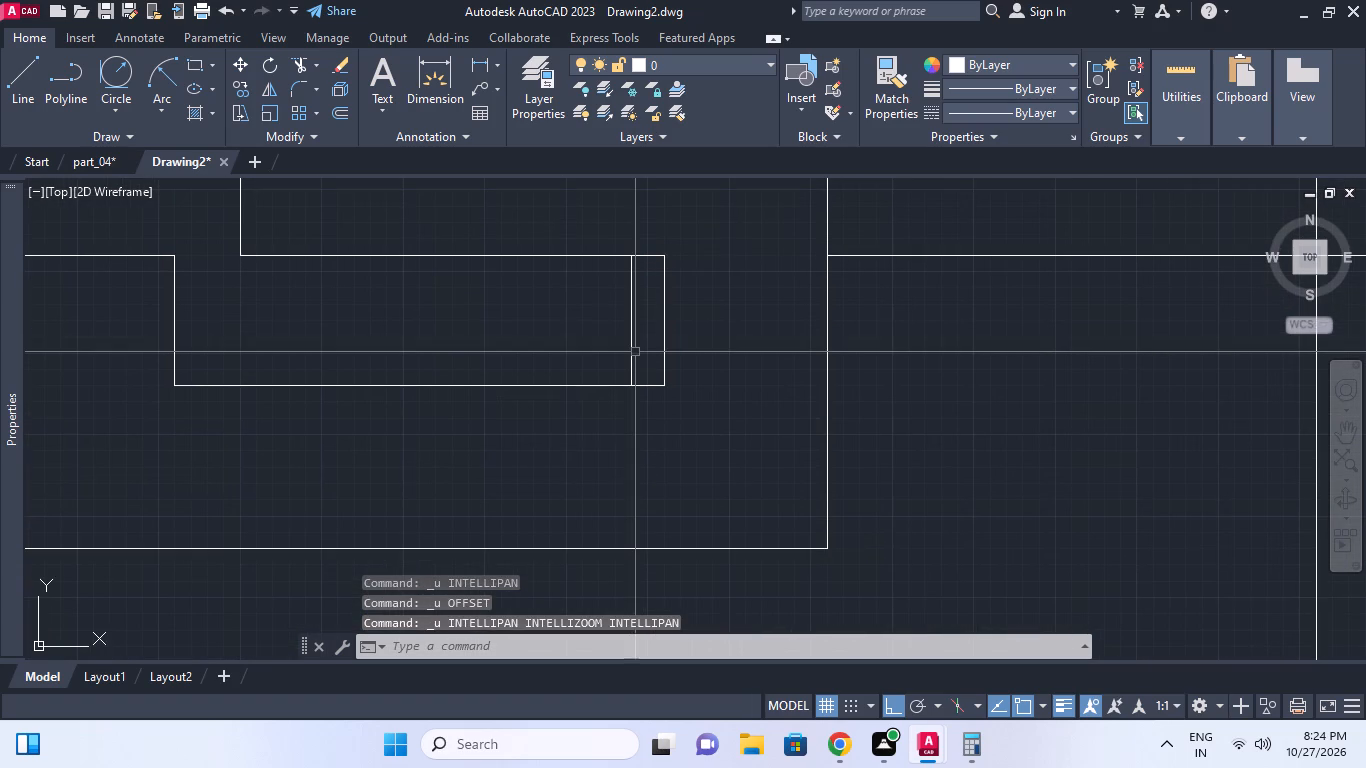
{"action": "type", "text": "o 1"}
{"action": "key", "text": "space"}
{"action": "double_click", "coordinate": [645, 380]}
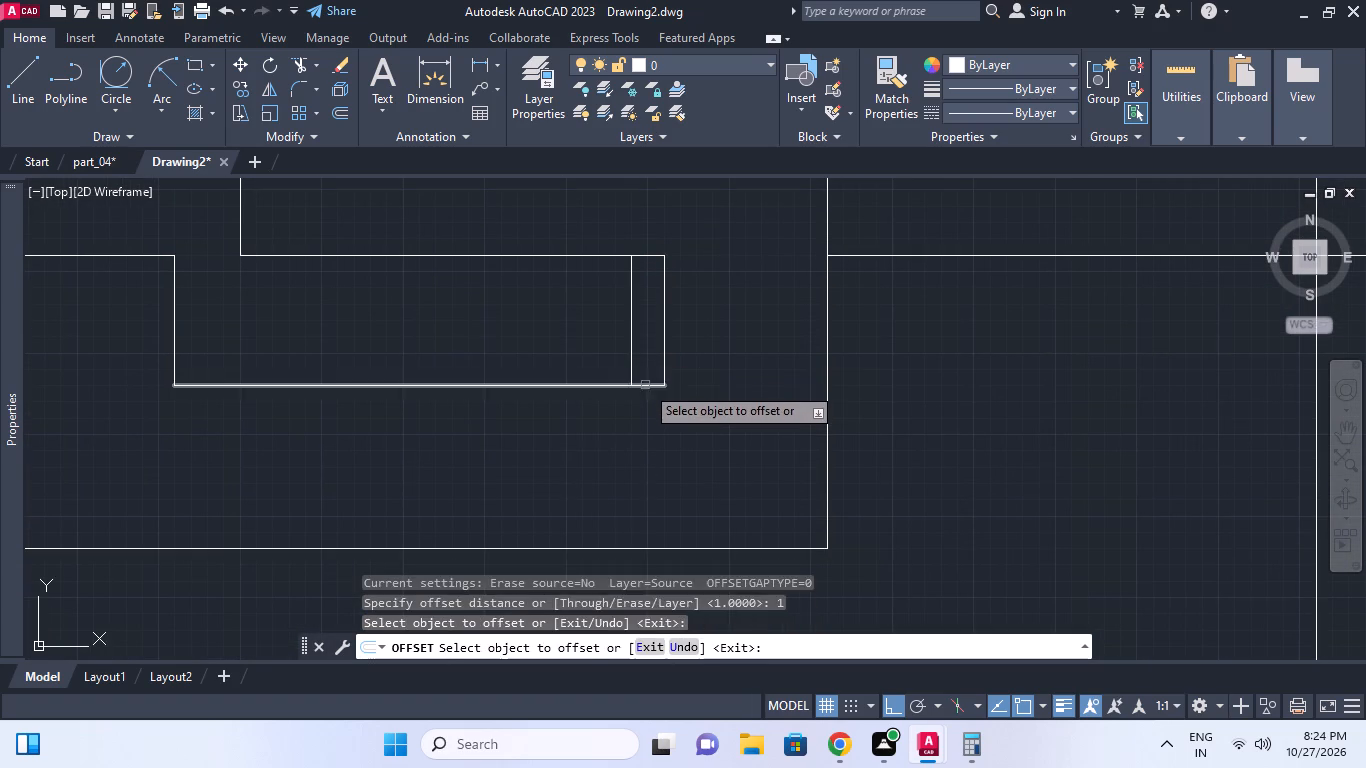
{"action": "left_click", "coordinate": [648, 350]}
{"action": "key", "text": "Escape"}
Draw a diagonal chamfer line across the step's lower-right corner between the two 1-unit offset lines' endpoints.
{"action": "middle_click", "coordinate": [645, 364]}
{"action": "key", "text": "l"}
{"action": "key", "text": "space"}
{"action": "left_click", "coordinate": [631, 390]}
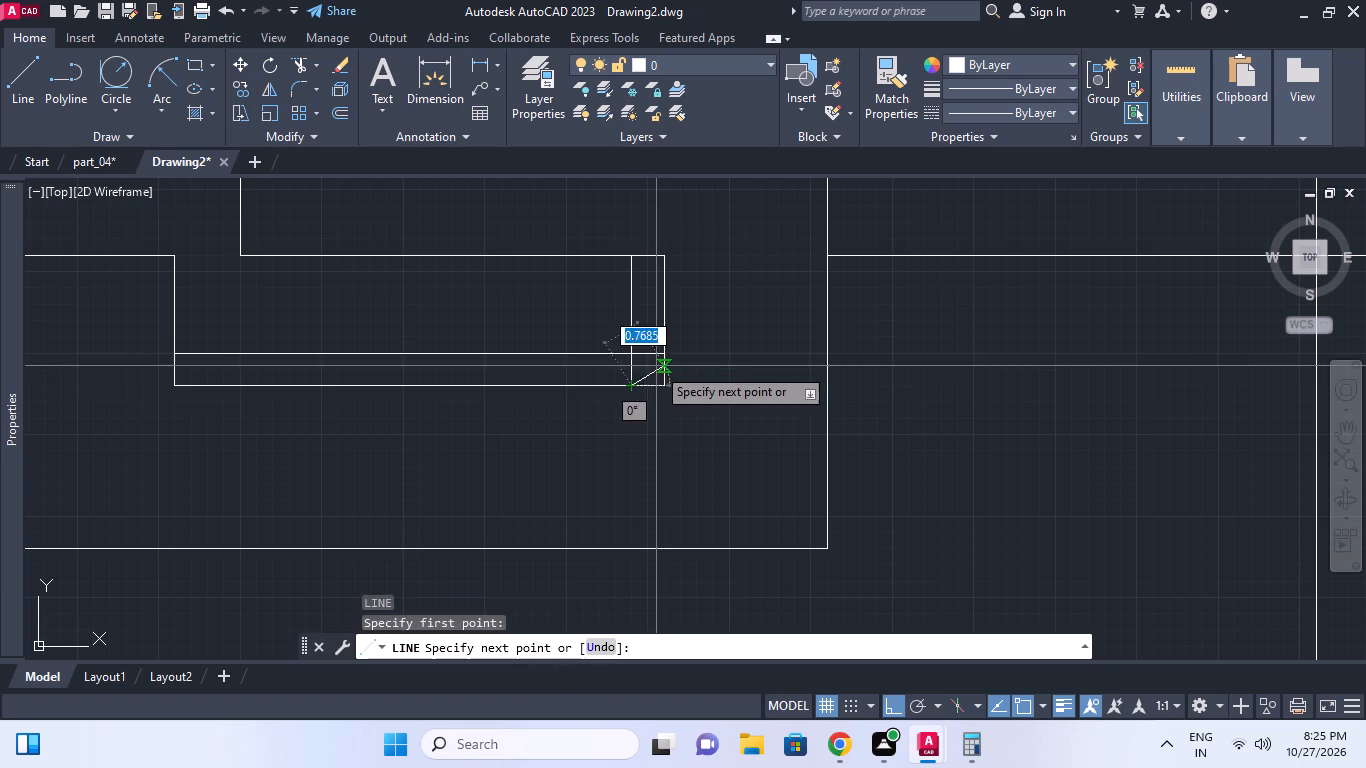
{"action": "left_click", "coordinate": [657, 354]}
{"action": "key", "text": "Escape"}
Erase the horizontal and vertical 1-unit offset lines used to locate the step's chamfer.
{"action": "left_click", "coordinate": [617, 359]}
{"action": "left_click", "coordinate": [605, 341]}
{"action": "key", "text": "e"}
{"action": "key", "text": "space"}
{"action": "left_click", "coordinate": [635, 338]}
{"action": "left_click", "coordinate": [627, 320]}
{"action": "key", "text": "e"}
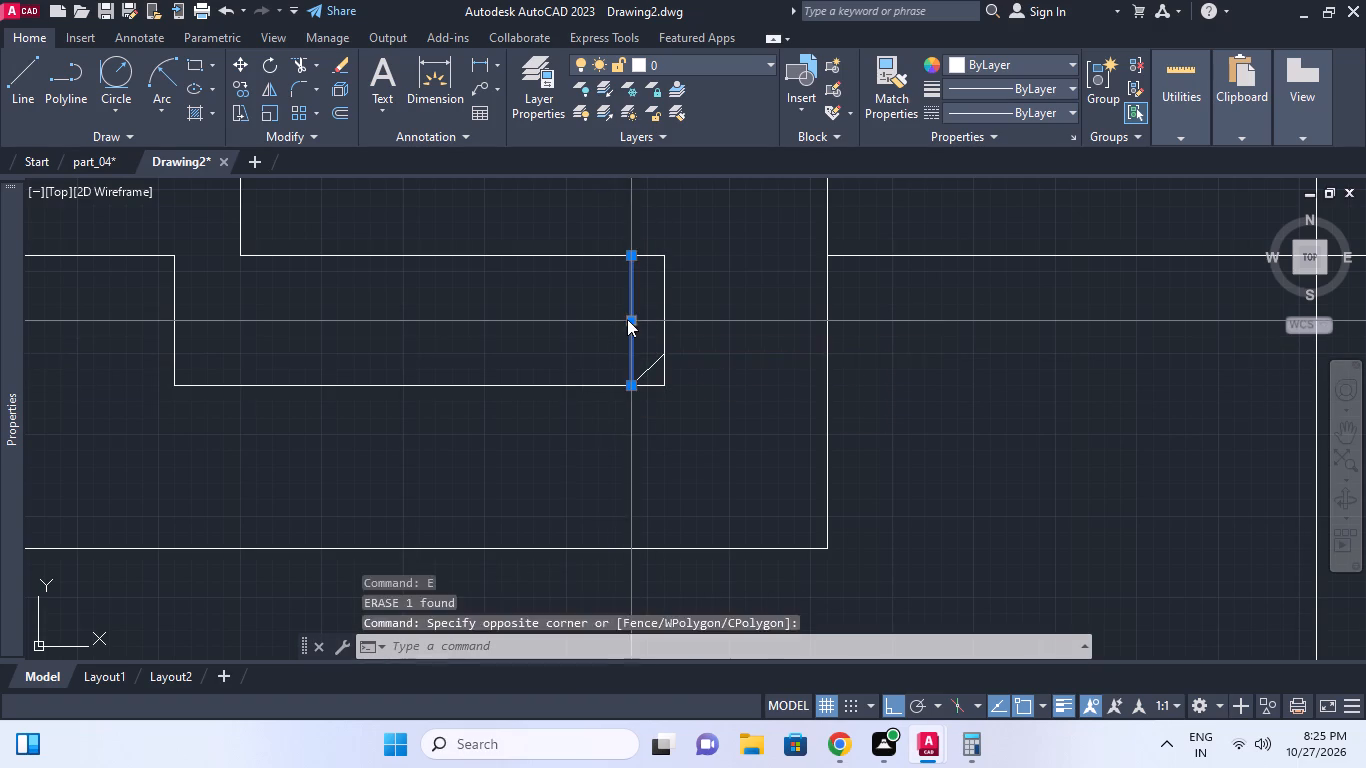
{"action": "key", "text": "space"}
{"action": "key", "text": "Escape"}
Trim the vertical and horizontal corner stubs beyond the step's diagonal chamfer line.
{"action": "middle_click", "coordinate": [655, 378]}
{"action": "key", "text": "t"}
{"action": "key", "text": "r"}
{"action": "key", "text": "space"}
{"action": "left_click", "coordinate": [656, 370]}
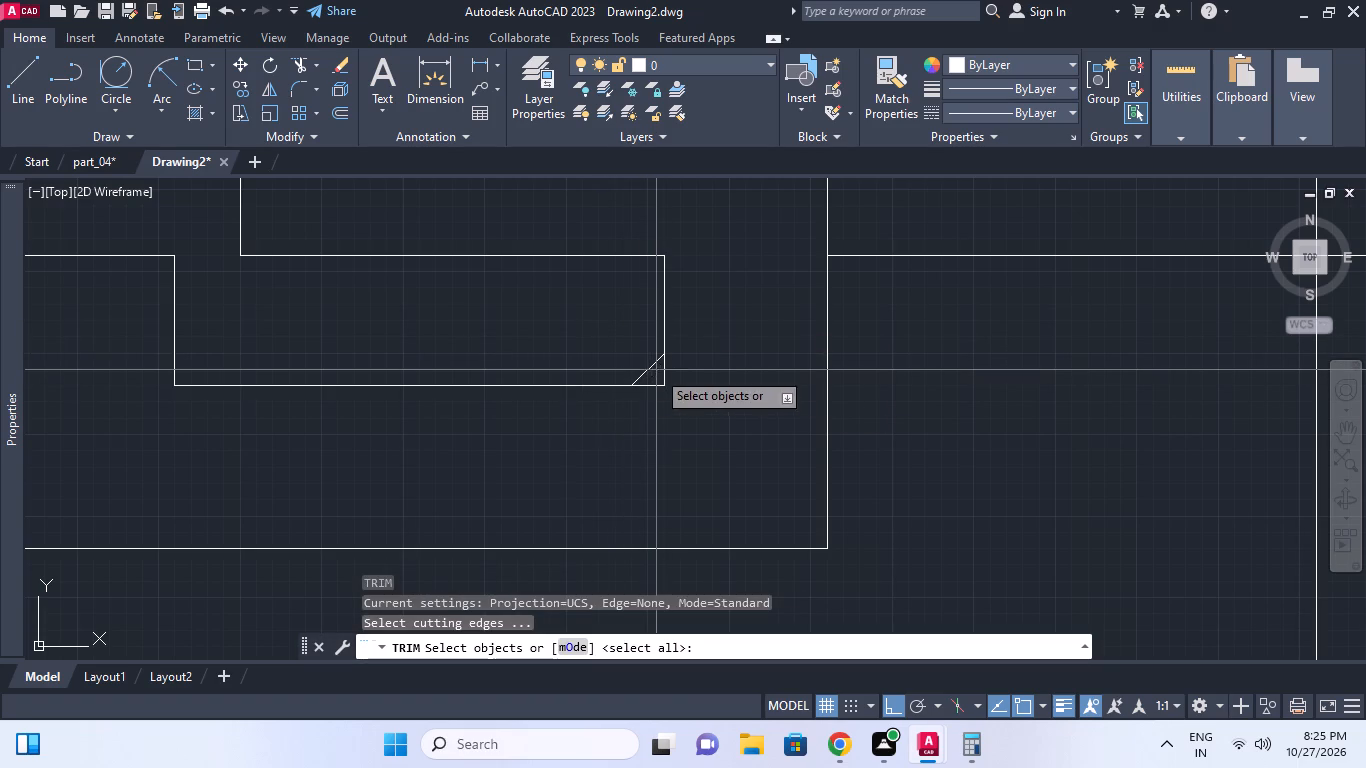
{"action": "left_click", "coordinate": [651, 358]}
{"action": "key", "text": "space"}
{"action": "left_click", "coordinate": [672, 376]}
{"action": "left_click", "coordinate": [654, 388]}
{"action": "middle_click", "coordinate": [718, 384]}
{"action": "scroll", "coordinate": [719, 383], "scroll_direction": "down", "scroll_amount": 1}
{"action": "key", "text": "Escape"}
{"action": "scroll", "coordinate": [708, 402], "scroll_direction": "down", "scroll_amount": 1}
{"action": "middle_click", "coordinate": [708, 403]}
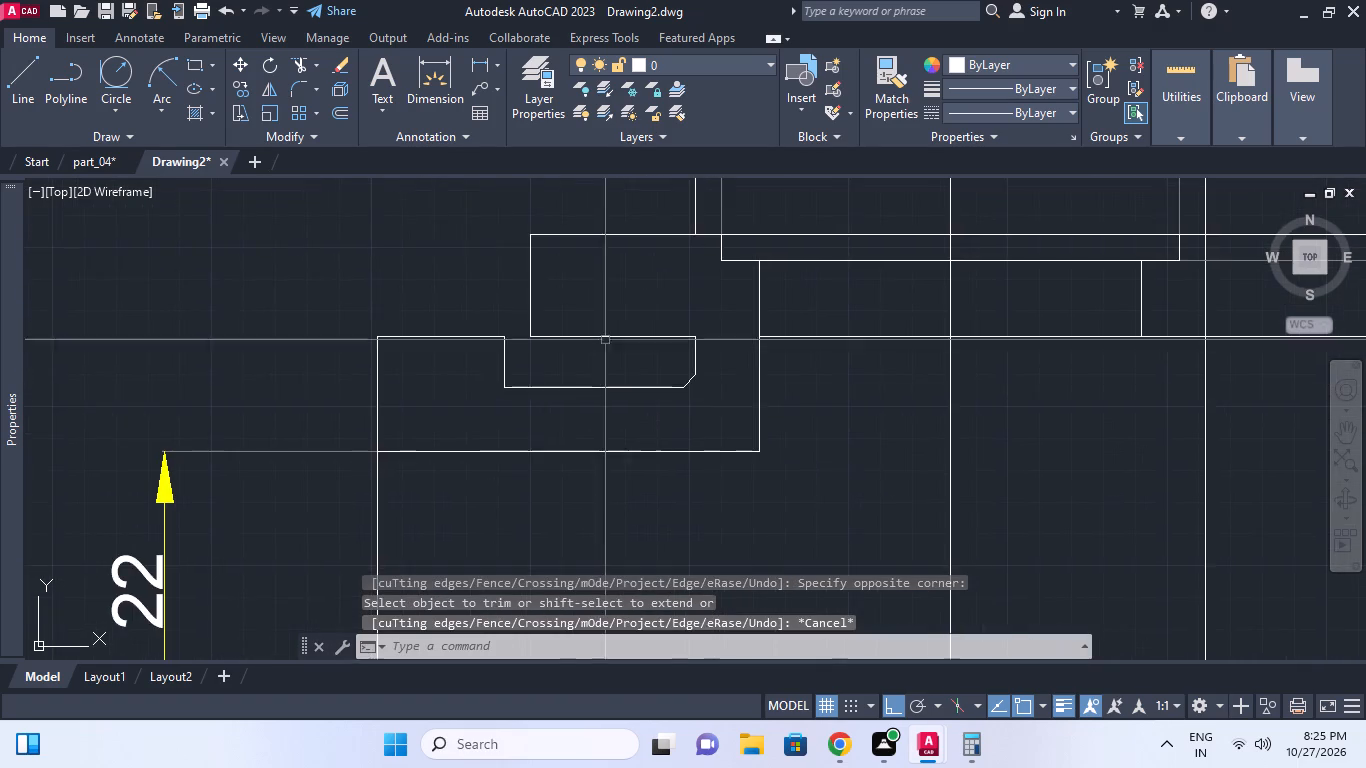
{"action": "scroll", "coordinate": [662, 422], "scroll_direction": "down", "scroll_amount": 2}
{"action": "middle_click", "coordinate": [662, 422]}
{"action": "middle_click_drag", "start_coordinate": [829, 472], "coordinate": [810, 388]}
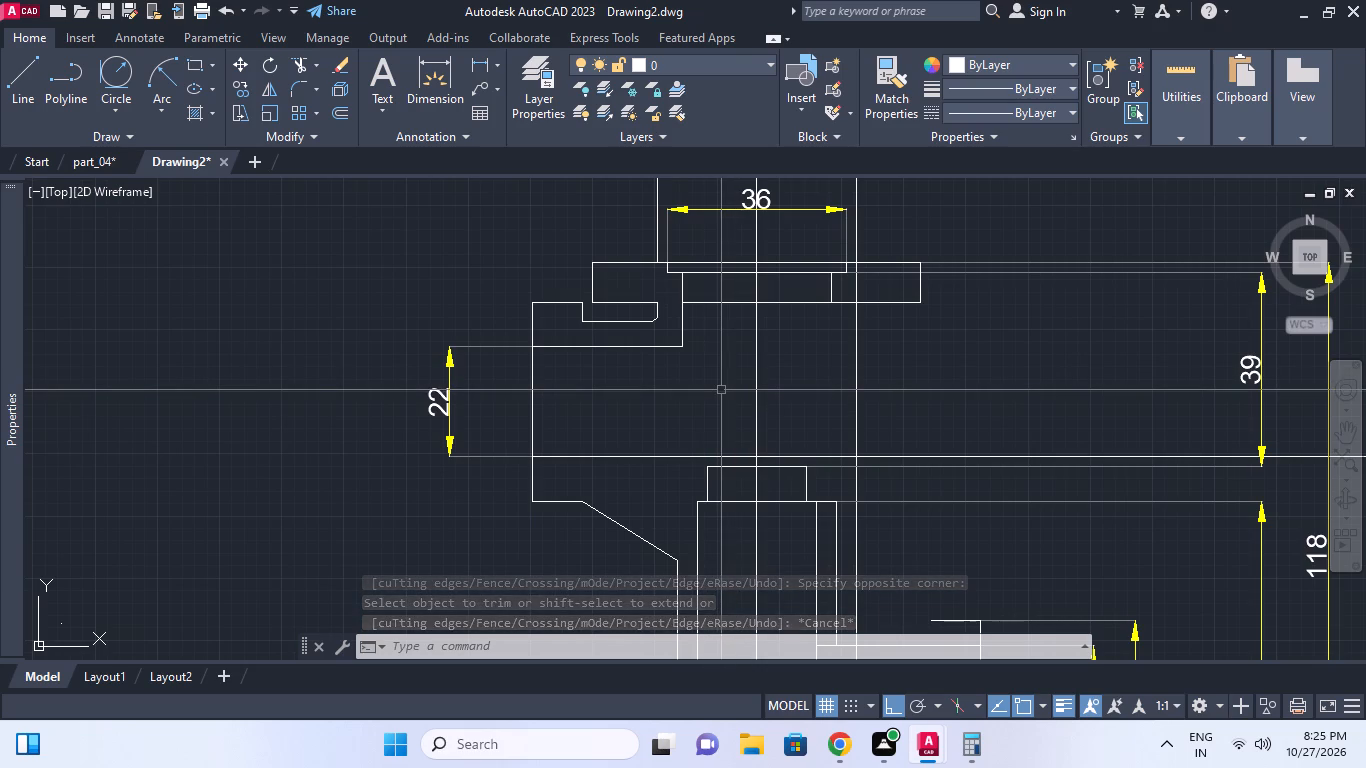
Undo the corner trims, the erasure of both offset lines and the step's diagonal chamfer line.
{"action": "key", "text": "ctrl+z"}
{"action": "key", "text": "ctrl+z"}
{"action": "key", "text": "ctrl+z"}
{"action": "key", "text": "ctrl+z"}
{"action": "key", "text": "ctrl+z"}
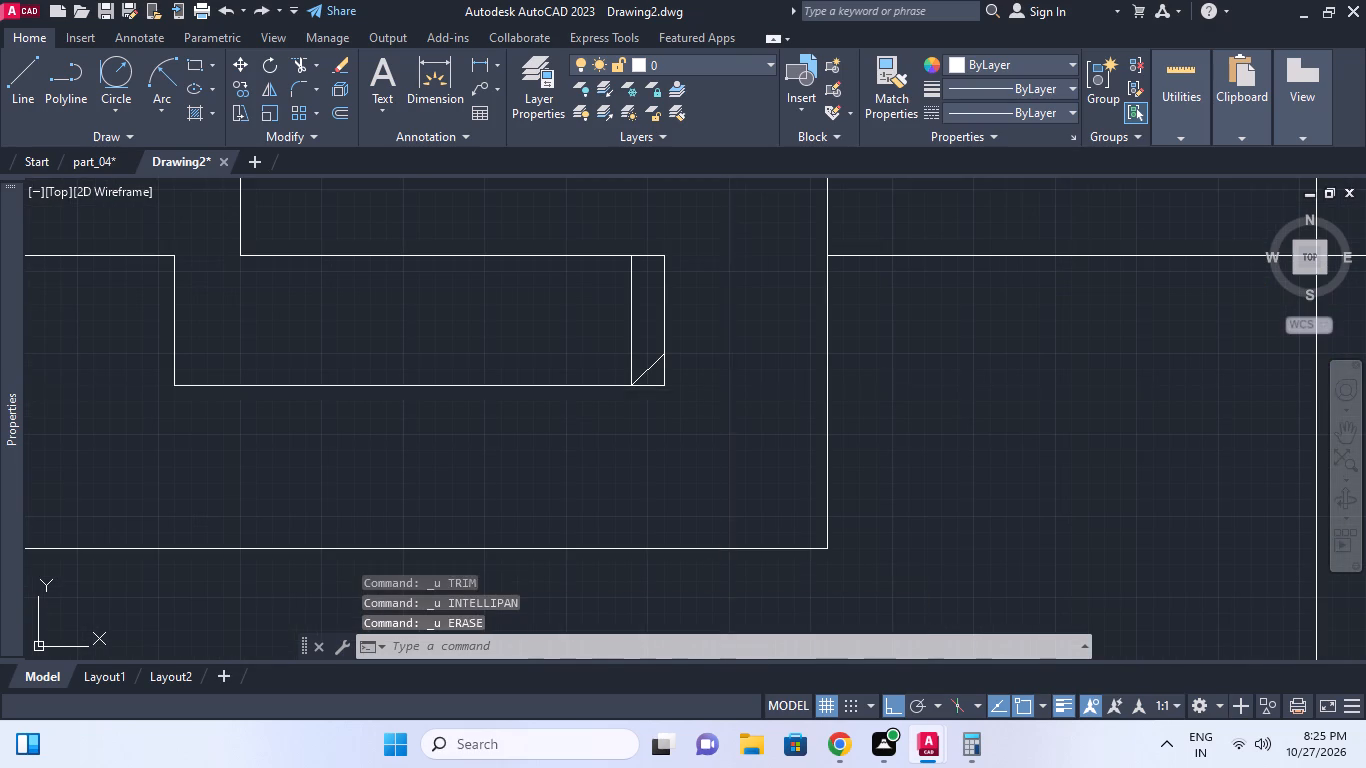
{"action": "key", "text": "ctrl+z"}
Erase both 1-unit offset lines in the step below the top flange, leaving its lower-right corner square.
{"action": "left_click", "coordinate": [639, 358]}
{"action": "left_click", "coordinate": [623, 348]}
{"action": "key", "text": "e"}
{"action": "key", "text": "space"}
{"action": "middle_click", "coordinate": [649, 374]}
{"action": "scroll", "coordinate": [648, 374], "scroll_direction": "down", "scroll_amount": 1}
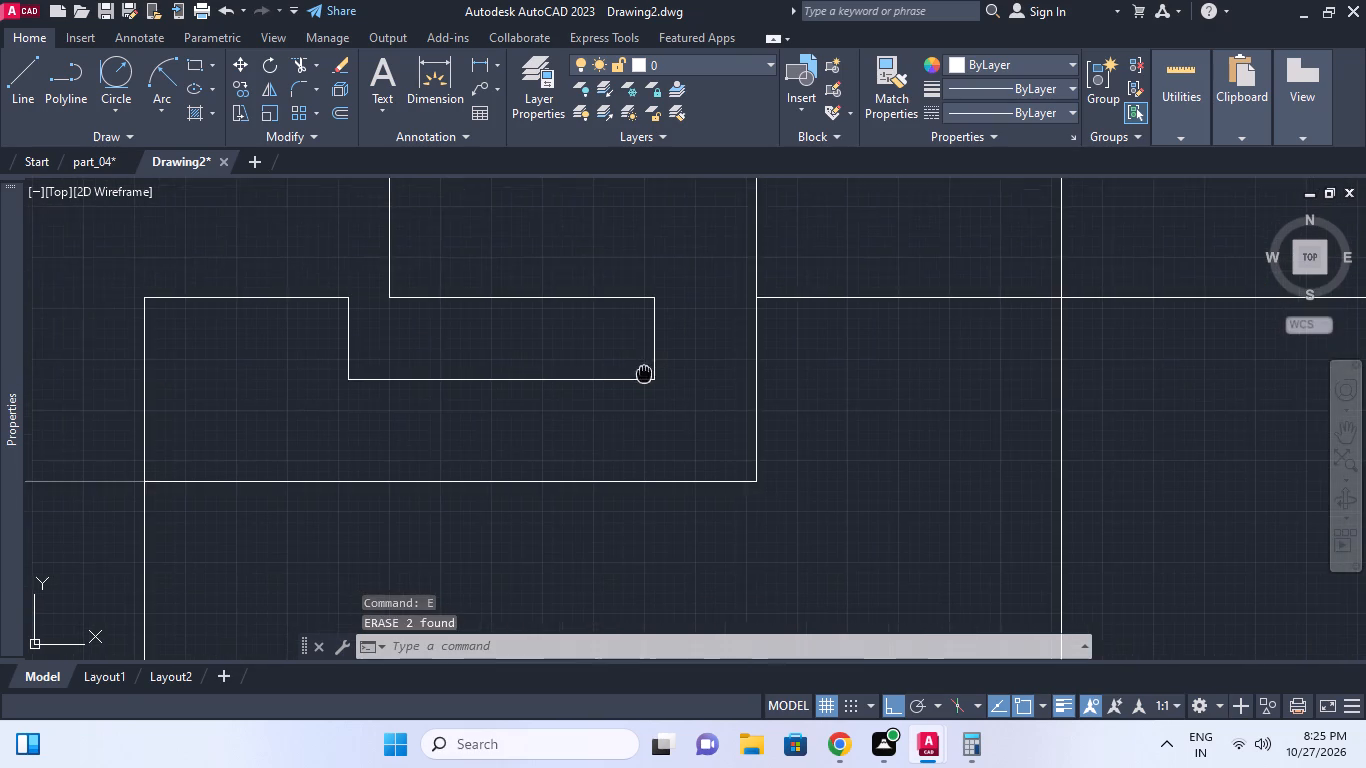
{"action": "key", "text": "Escape"}
Offset the left flange's horizontal edge at the upper end of the 22 dimension 1 unit upward.
{"action": "middle_click_drag", "start_coordinate": [757, 431], "coordinate": [749, 419]}
{"action": "type", "text": "o"}
{"action": "key", "text": "space"}
{"action": "key", "text": "1"}
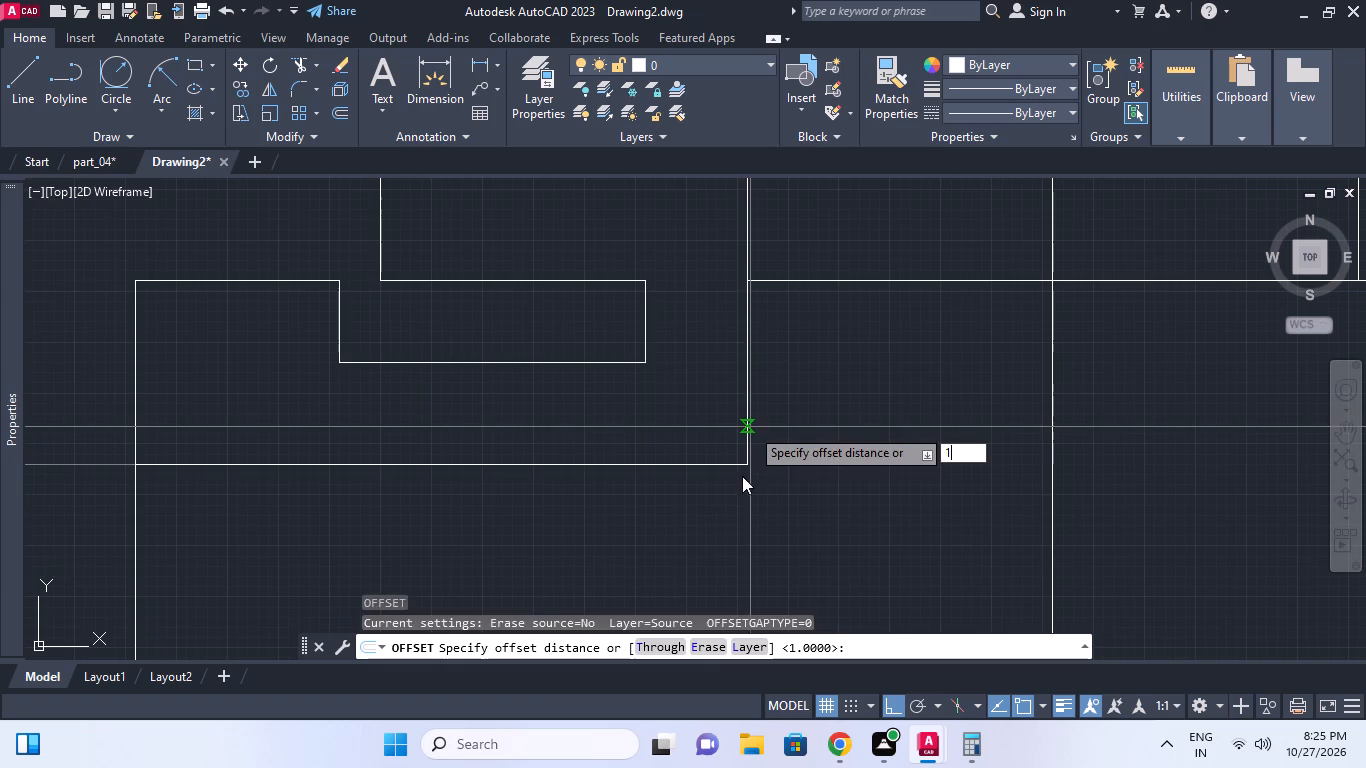
{"action": "key", "text": "space"}
{"action": "left_click", "coordinate": [730, 469]}
{"action": "left_click", "coordinate": [729, 446]}
{"action": "double_click", "coordinate": [731, 459]}
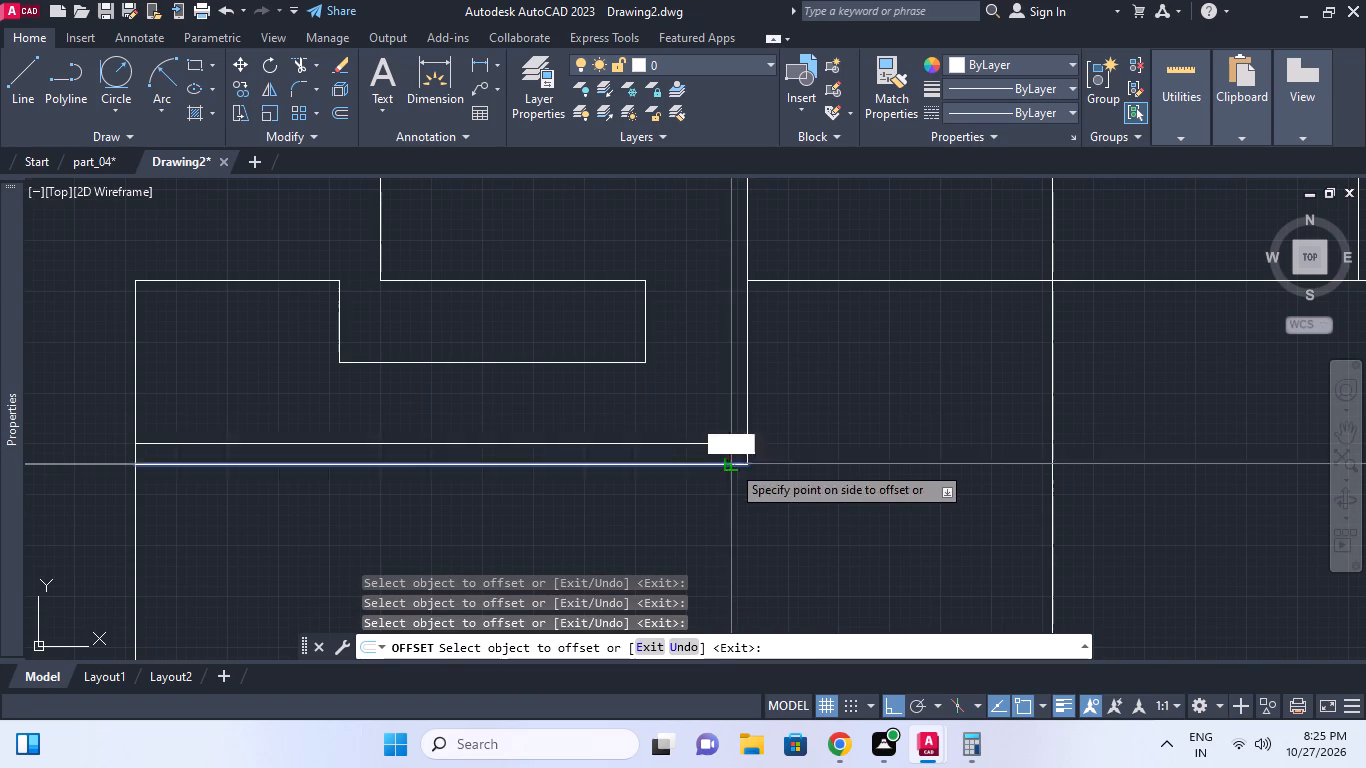
{"action": "left_click", "coordinate": [731, 437]}
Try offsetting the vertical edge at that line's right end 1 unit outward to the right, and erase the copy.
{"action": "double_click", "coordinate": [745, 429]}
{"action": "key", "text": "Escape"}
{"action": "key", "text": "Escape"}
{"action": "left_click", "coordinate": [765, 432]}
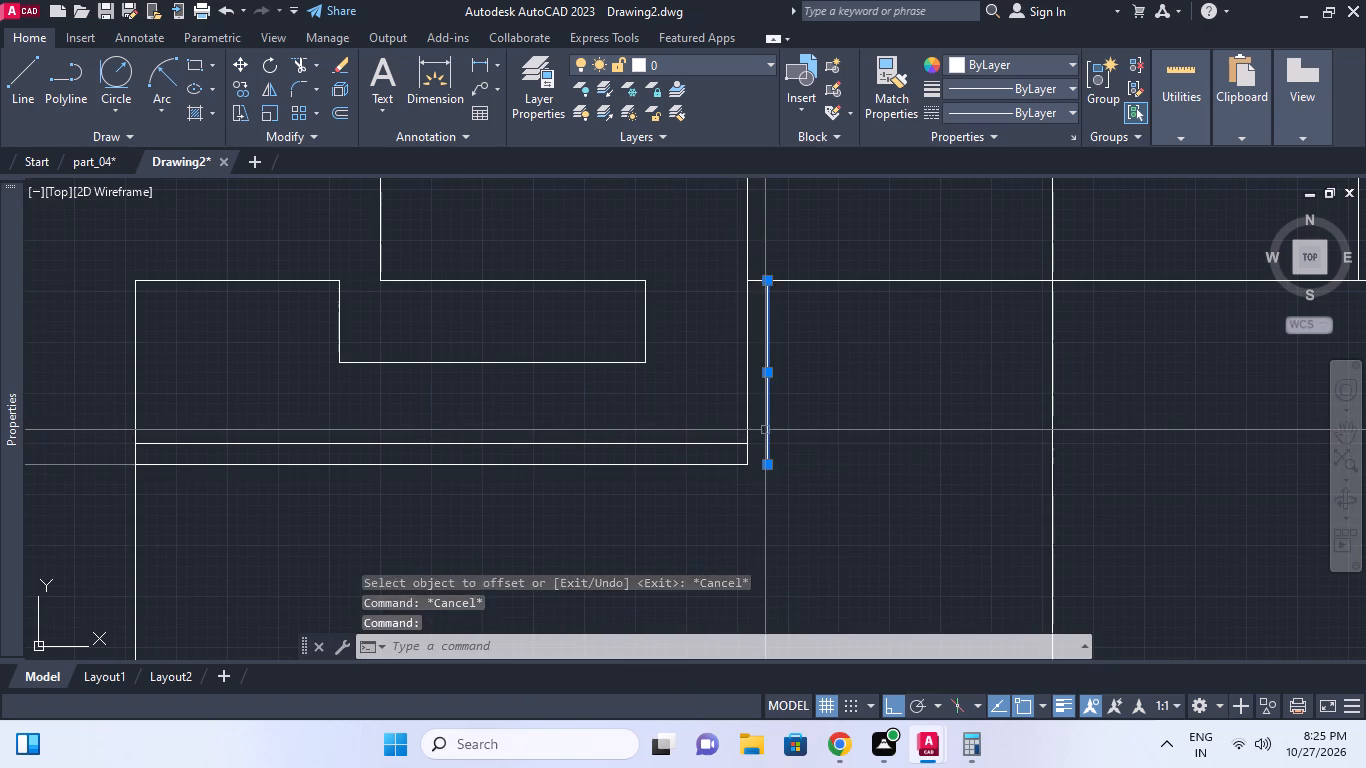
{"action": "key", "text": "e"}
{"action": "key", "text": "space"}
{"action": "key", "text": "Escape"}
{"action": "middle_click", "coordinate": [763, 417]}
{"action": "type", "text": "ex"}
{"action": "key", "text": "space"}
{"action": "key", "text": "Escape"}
Offset the vertical edge at the horizontal edge's right end 1 unit inward to the left.
{"action": "type", "text": "o"}
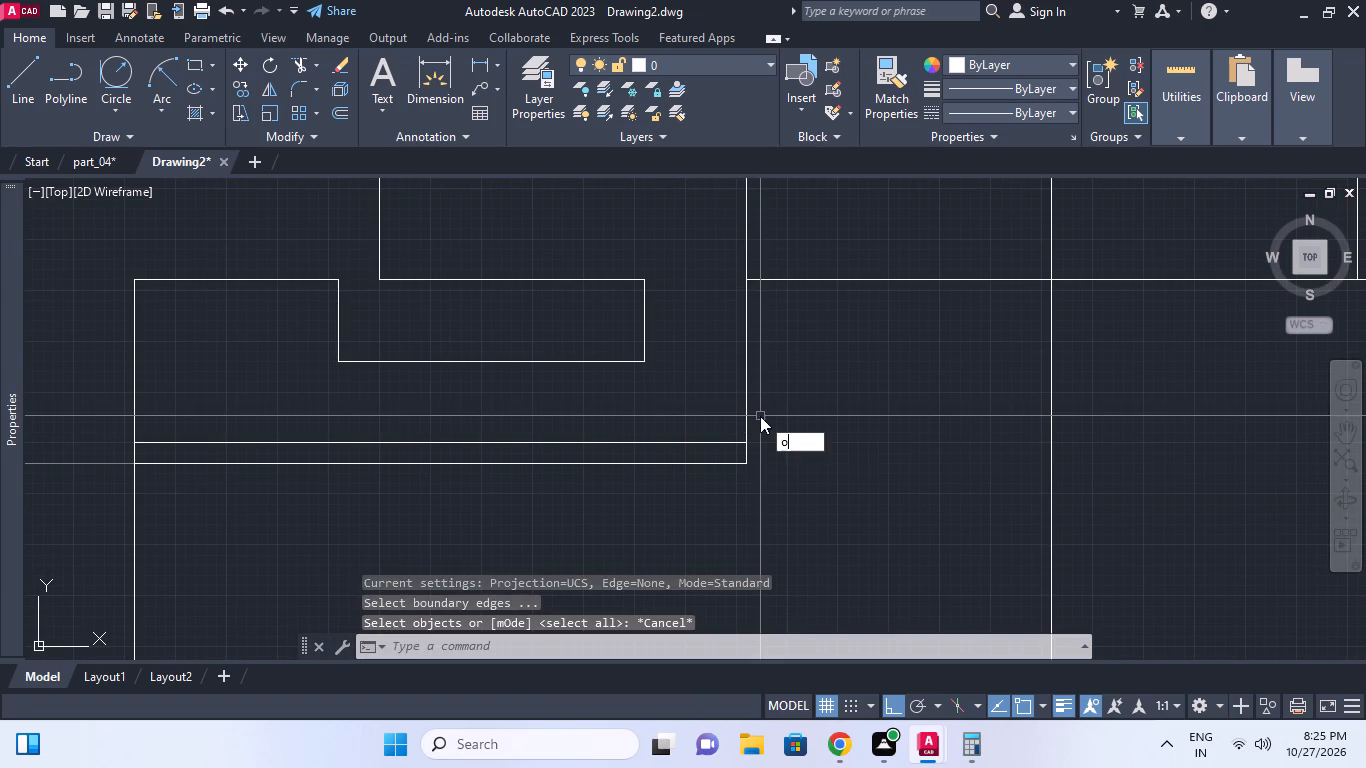
{"action": "key", "text": "space"}
{"action": "type", "text": "1"}
{"action": "key", "text": "space"}
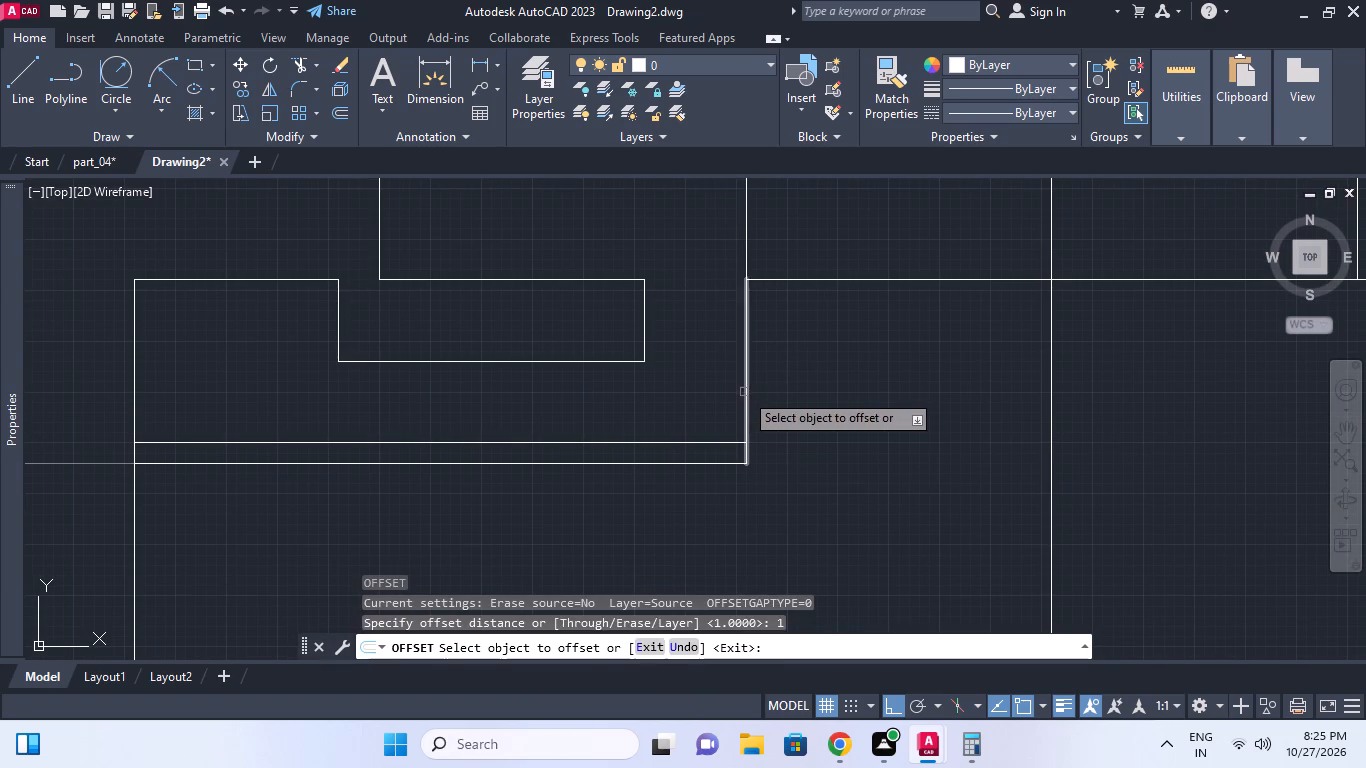
{"action": "left_click", "coordinate": [744, 392]}
{"action": "left_click", "coordinate": [726, 376]}
{"action": "key", "text": "Escape"}
Draw a diagonal chamfer line across that lower-right corner between the endpoints of the two 1-unit offset lines.
{"action": "middle_click_drag", "start_coordinate": [734, 452], "coordinate": [738, 394]}
{"action": "key", "text": "l"}
{"action": "key", "text": "space"}
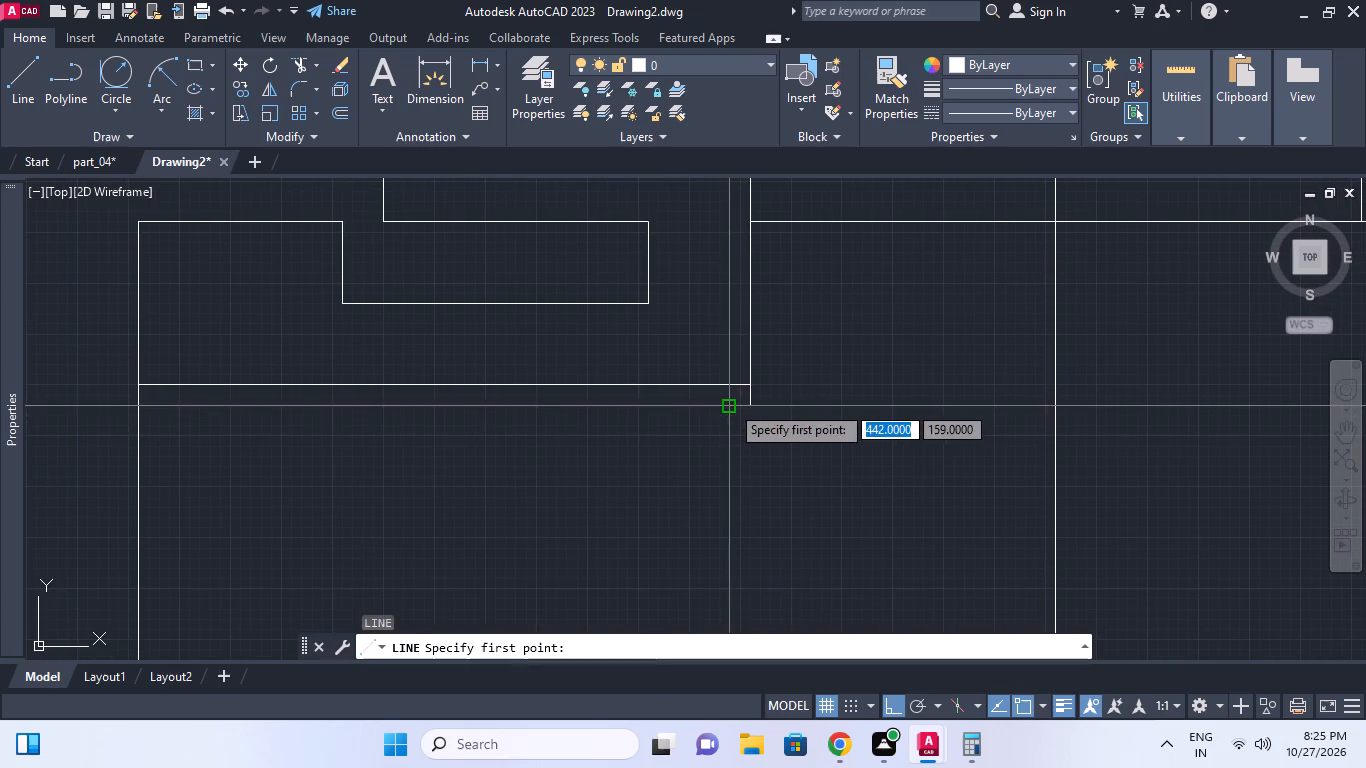
{"action": "left_click", "coordinate": [730, 404]}
{"action": "left_click", "coordinate": [744, 390]}
{"action": "key", "text": "Escape"}
Trim the horizontal and vertical corner stubs beyond the new diagonal chamfer line.
{"action": "middle_click", "coordinate": [723, 396]}
{"action": "scroll", "coordinate": [723, 396], "scroll_direction": "up", "scroll_amount": 1}
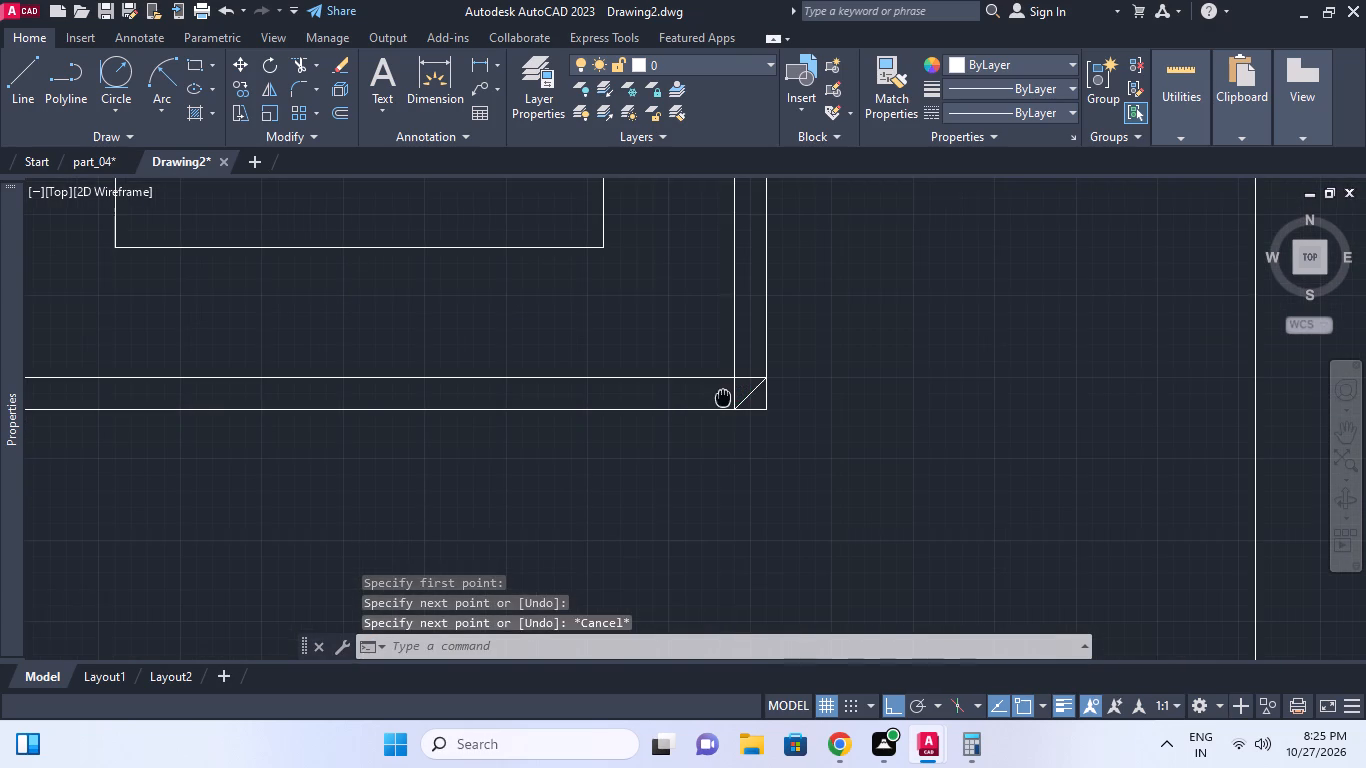
{"action": "key", "text": "t"}
{"action": "type", "text": "r"}
{"action": "key", "text": "space"}
{"action": "left_click", "coordinate": [748, 393]}
{"action": "key", "text": "space"}
{"action": "left_click", "coordinate": [756, 397]}
{"action": "left_click", "coordinate": [756, 407]}
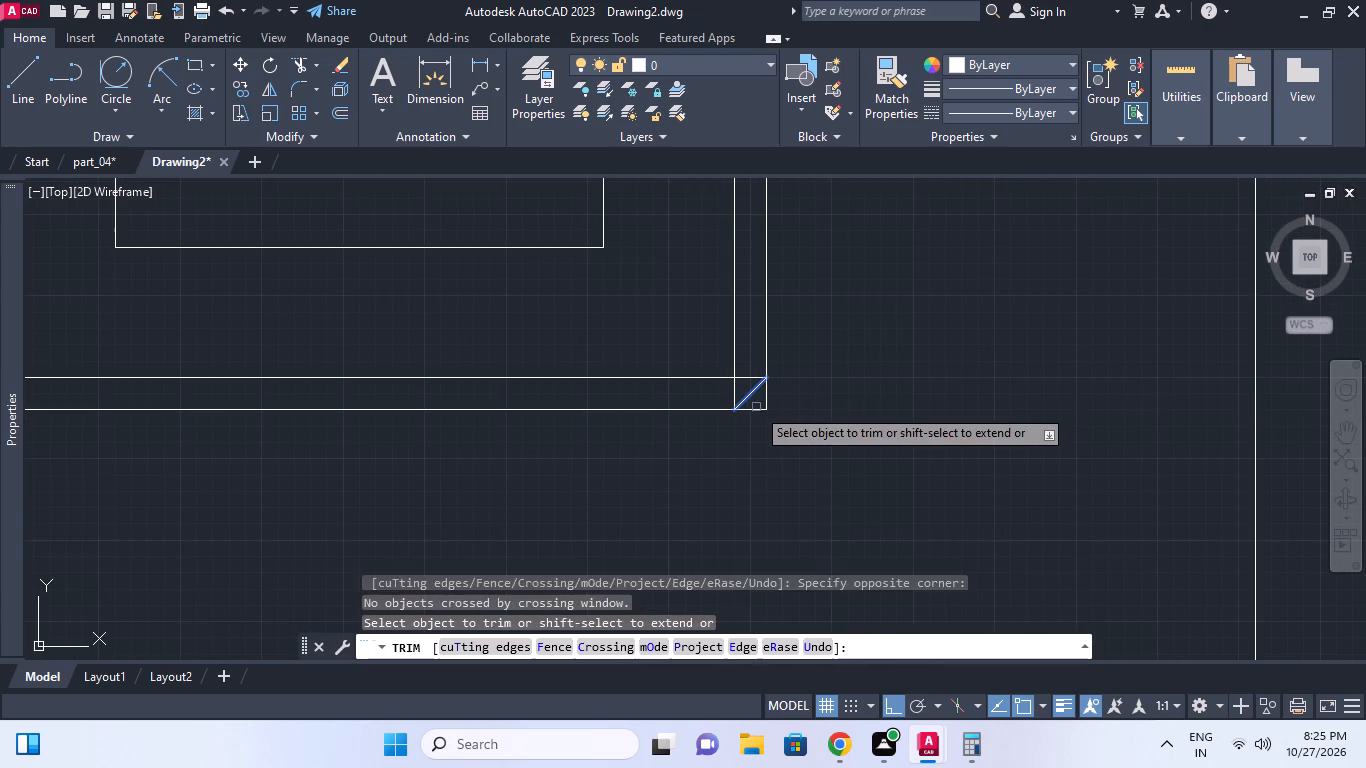
{"action": "left_click", "coordinate": [760, 412]}
{"action": "left_click", "coordinate": [768, 405]}
{"action": "key", "text": "Escape"}
Erase the horizontal and vertical 1-unit offset lines beside the new chamfer.
{"action": "left_click", "coordinate": [746, 384]}
{"action": "left_click", "coordinate": [730, 371]}
{"action": "key", "text": "e"}
{"action": "key", "text": "space"}
{"action": "scroll", "coordinate": [755, 367], "scroll_direction": "down", "scroll_amount": 1}
{"action": "middle_click_drag", "start_coordinate": [755, 367], "coordinate": [771, 396]}
{"action": "scroll", "coordinate": [756, 367], "scroll_direction": "down", "scroll_amount": 1}
{"action": "key", "text": "Escape"}
{"action": "scroll", "coordinate": [804, 407], "scroll_direction": "down", "scroll_amount": 2}
{"action": "middle_click", "coordinate": [804, 407]}
{"action": "middle_click_drag", "start_coordinate": [808, 429], "coordinate": [804, 413]}
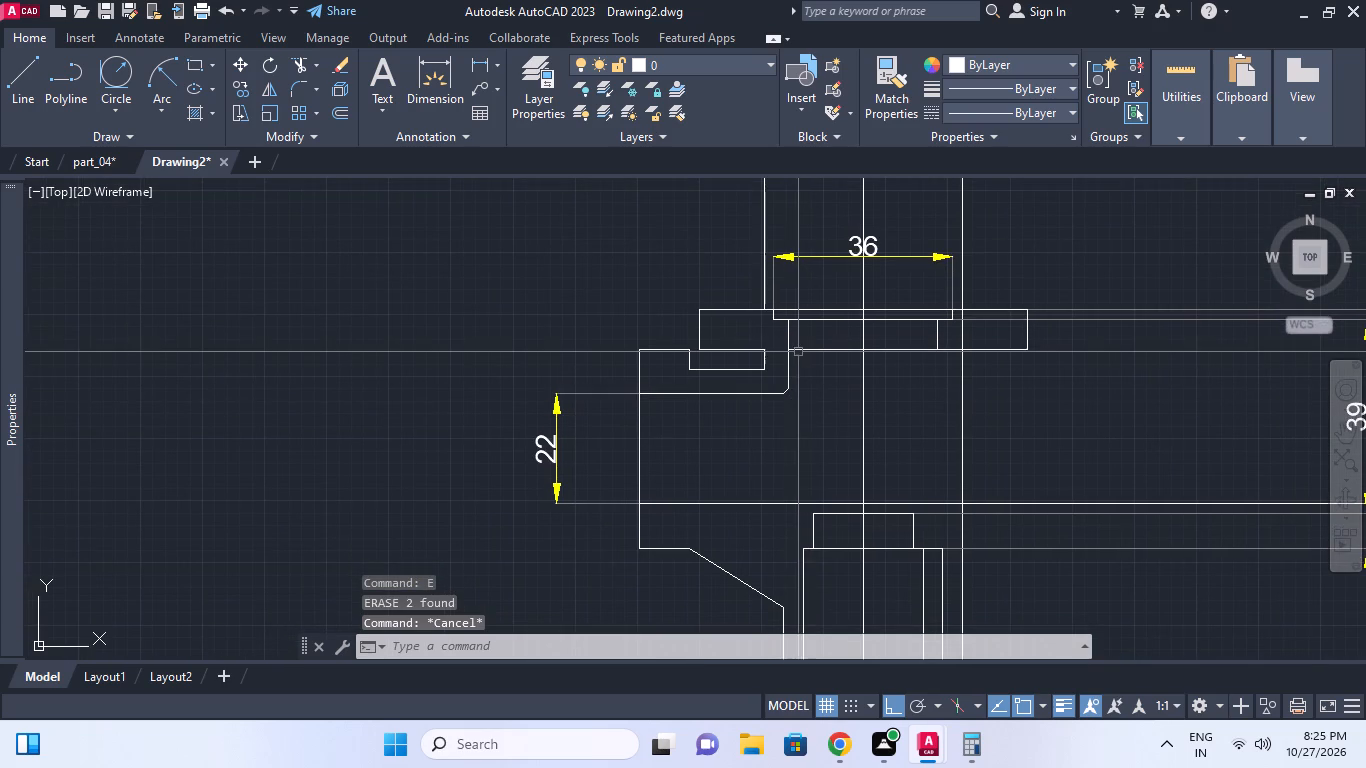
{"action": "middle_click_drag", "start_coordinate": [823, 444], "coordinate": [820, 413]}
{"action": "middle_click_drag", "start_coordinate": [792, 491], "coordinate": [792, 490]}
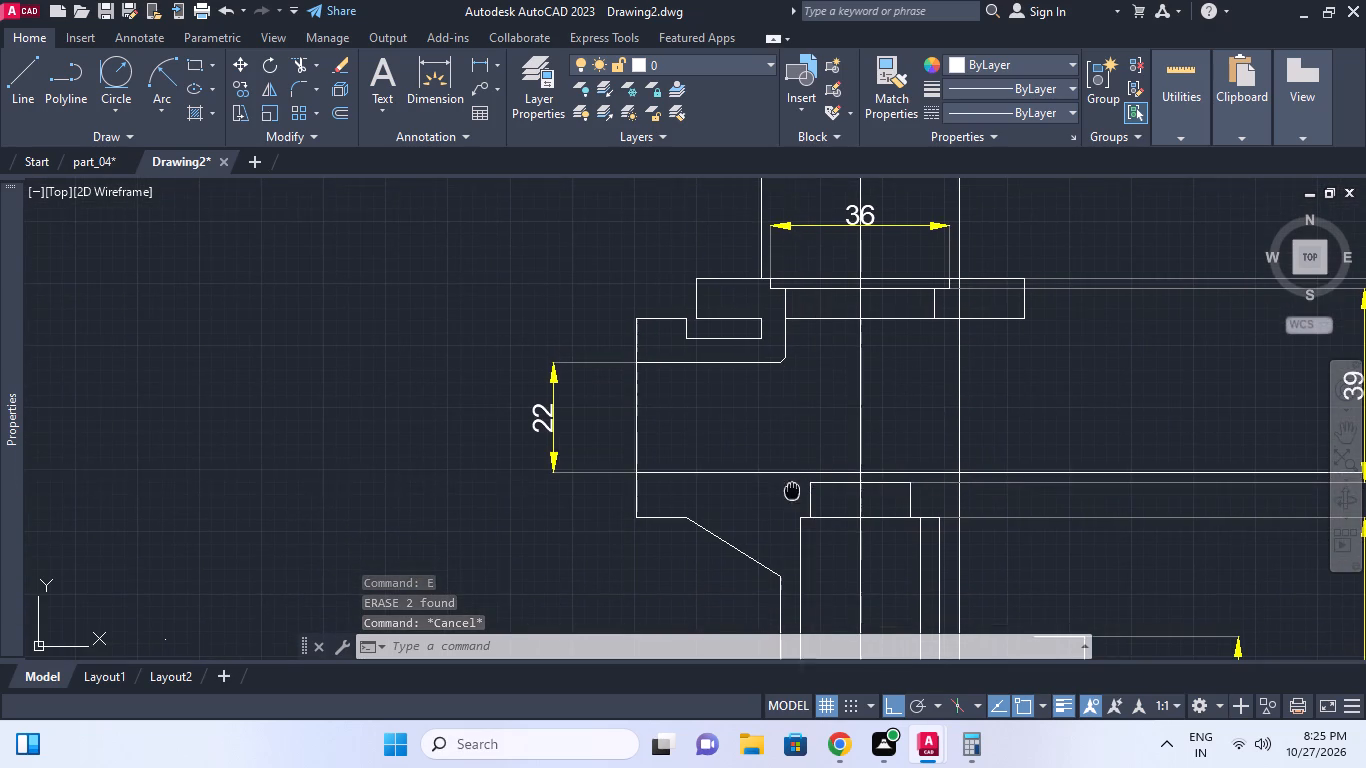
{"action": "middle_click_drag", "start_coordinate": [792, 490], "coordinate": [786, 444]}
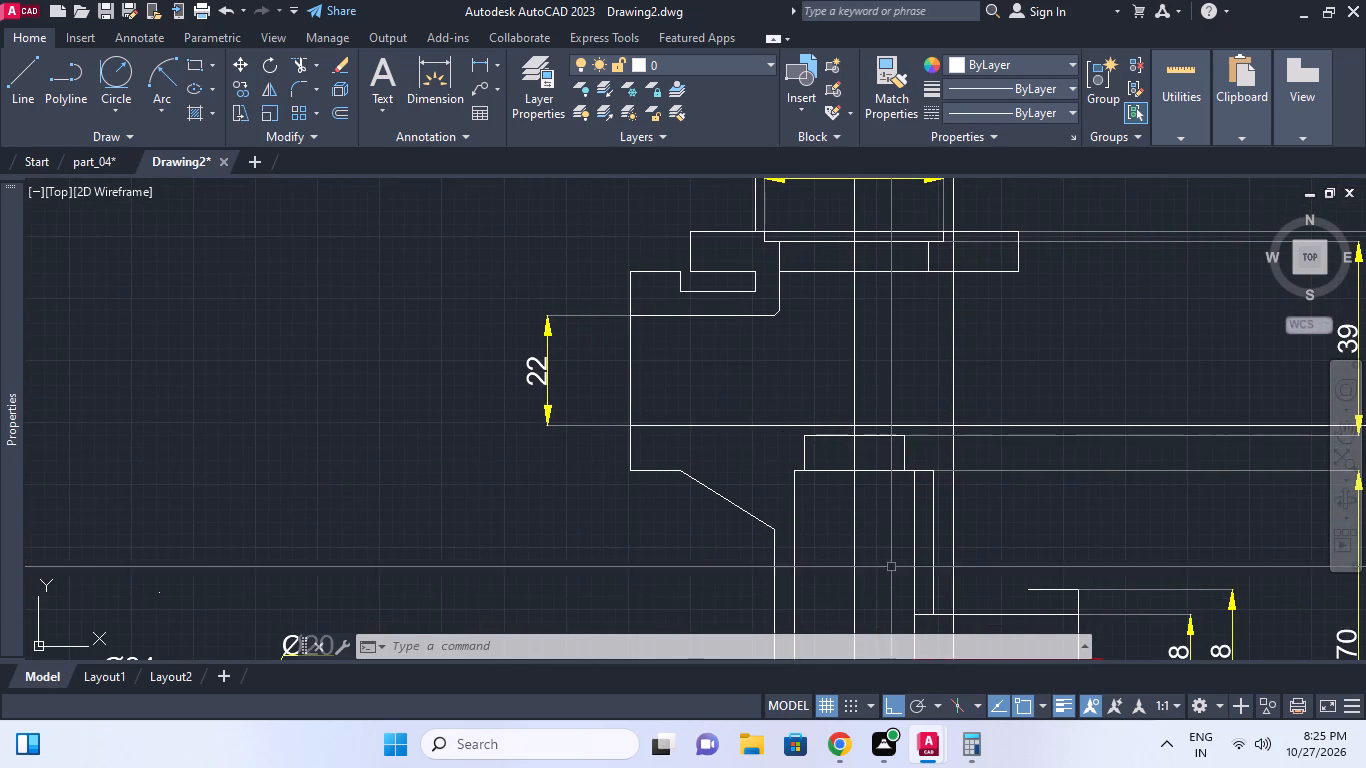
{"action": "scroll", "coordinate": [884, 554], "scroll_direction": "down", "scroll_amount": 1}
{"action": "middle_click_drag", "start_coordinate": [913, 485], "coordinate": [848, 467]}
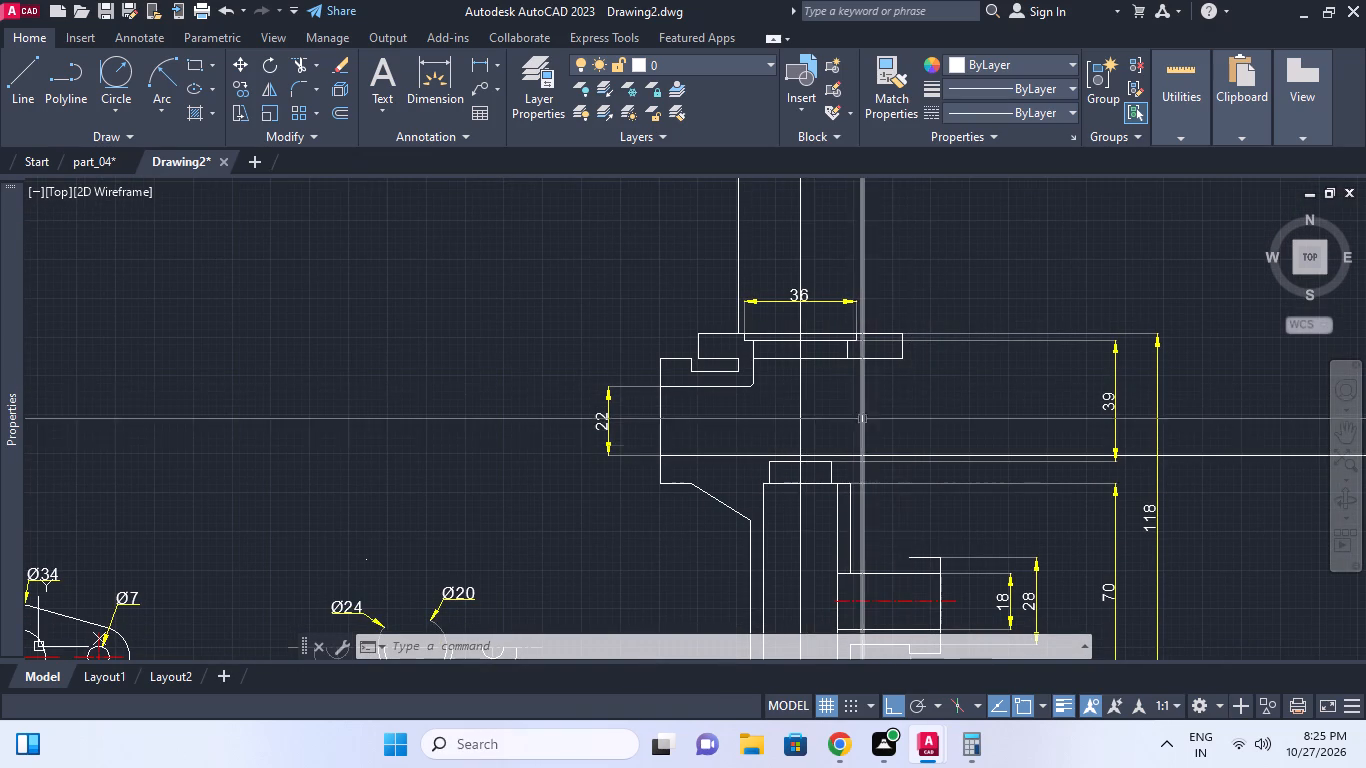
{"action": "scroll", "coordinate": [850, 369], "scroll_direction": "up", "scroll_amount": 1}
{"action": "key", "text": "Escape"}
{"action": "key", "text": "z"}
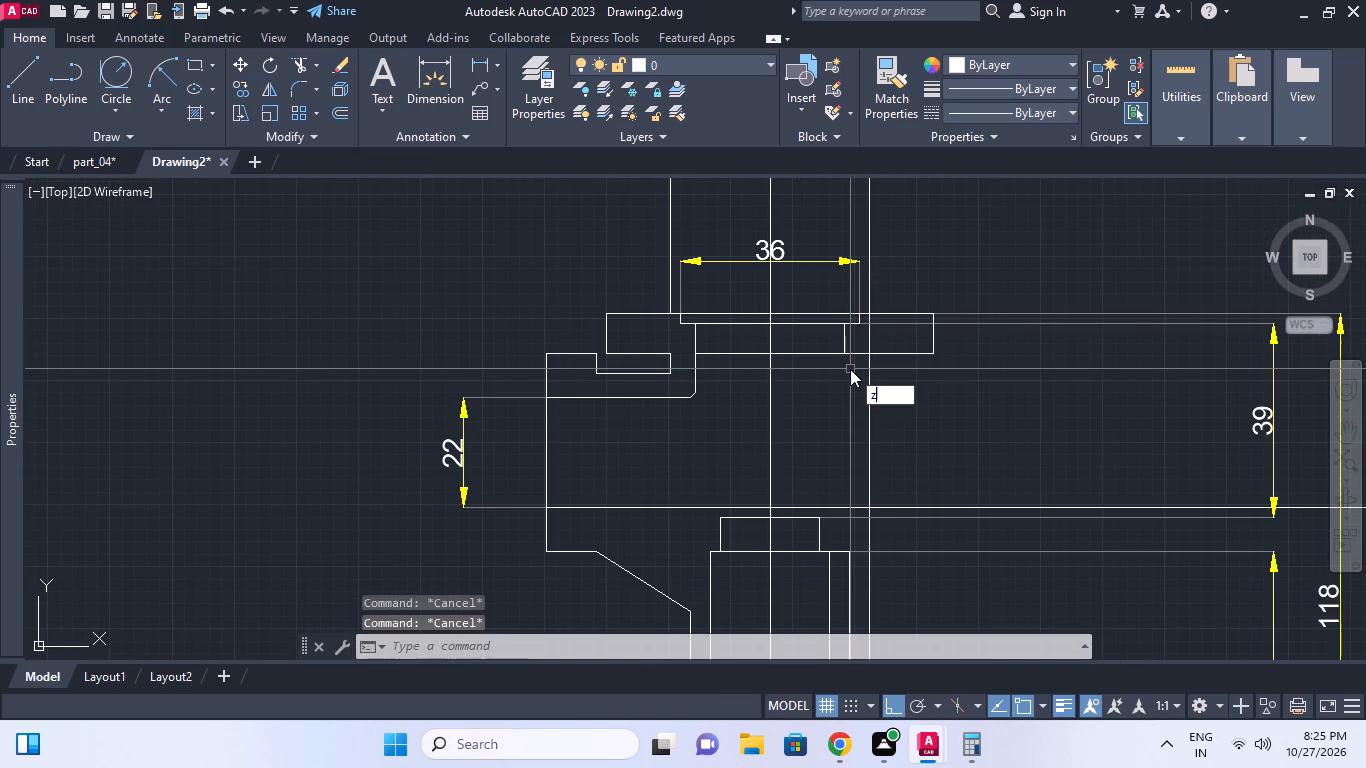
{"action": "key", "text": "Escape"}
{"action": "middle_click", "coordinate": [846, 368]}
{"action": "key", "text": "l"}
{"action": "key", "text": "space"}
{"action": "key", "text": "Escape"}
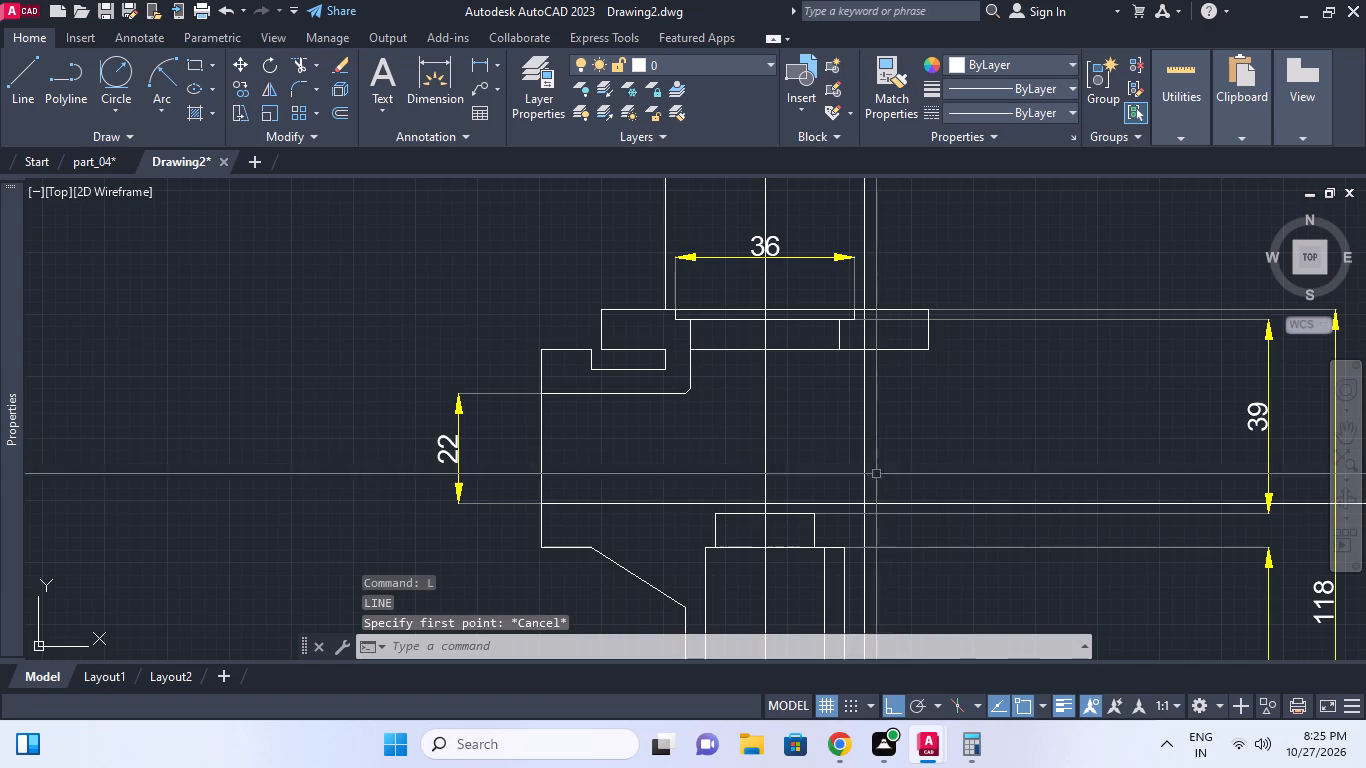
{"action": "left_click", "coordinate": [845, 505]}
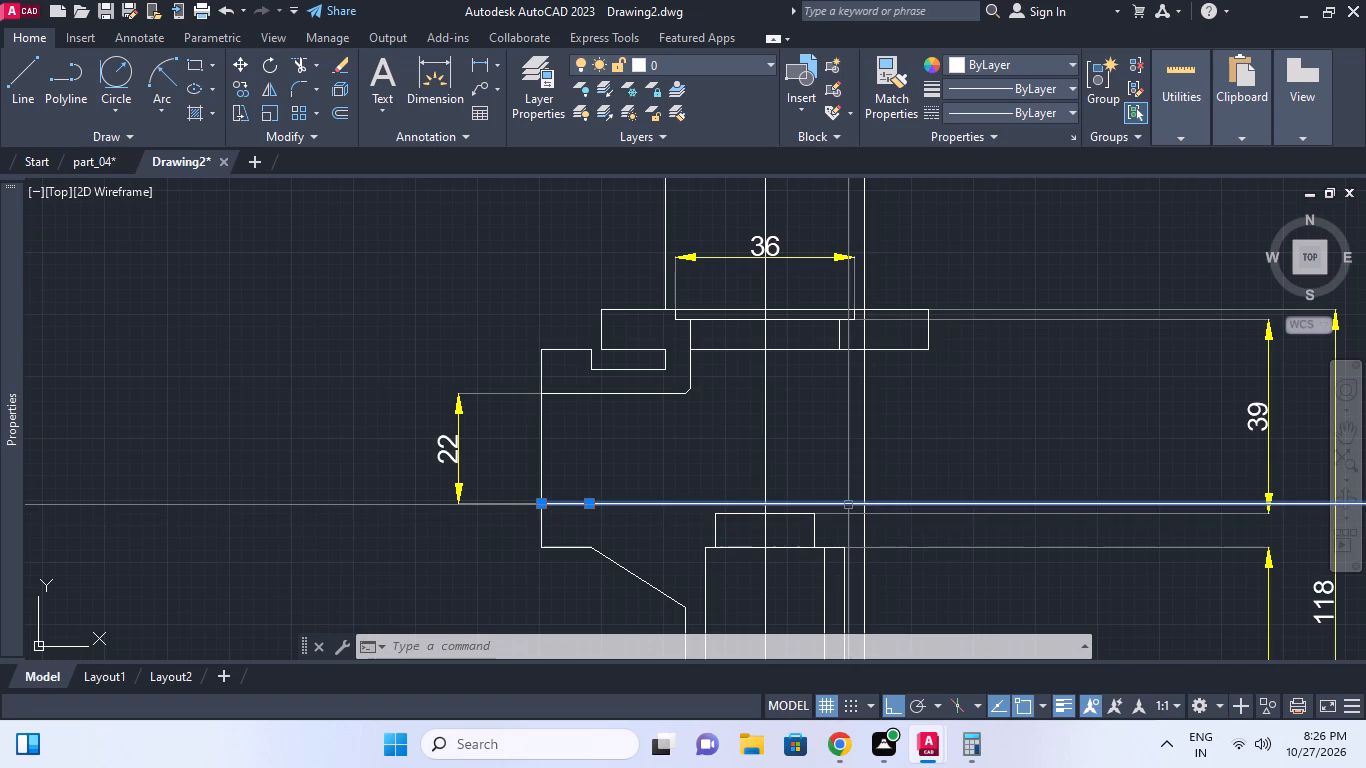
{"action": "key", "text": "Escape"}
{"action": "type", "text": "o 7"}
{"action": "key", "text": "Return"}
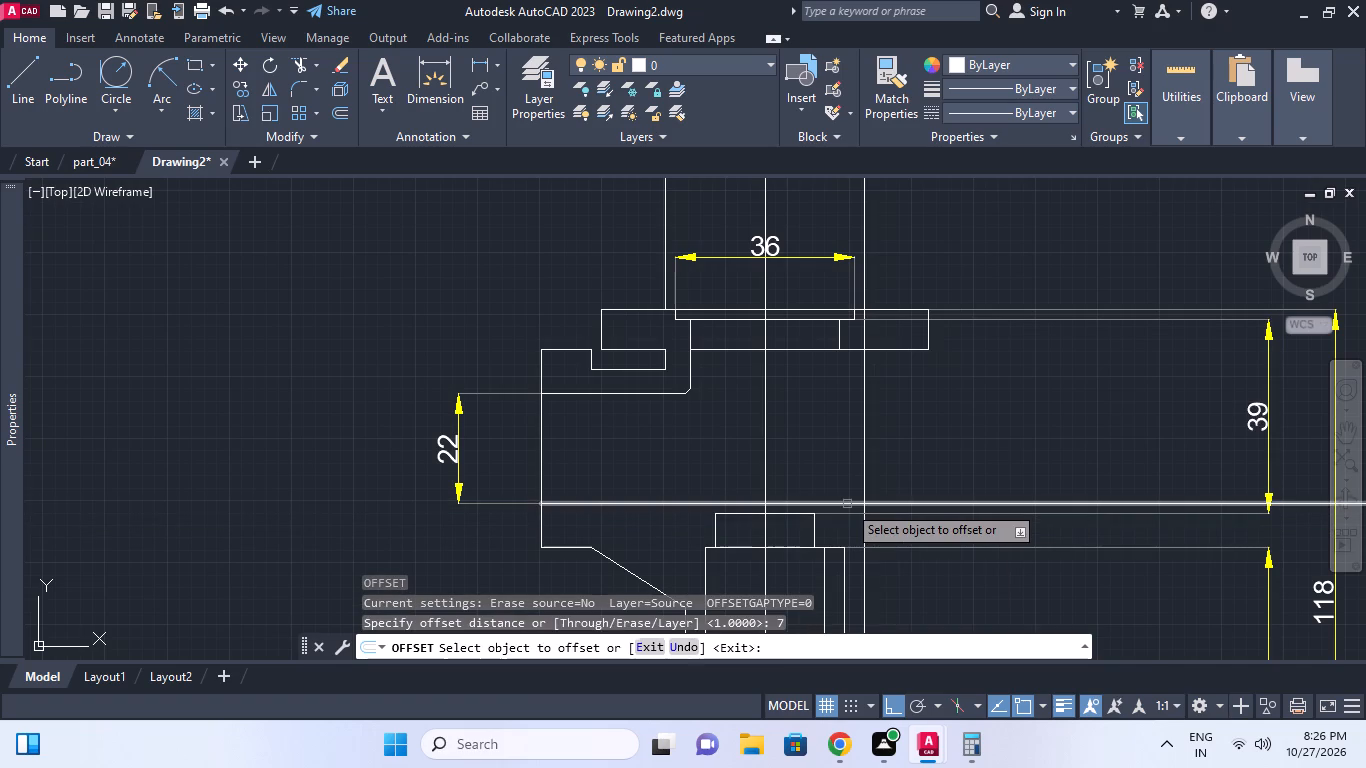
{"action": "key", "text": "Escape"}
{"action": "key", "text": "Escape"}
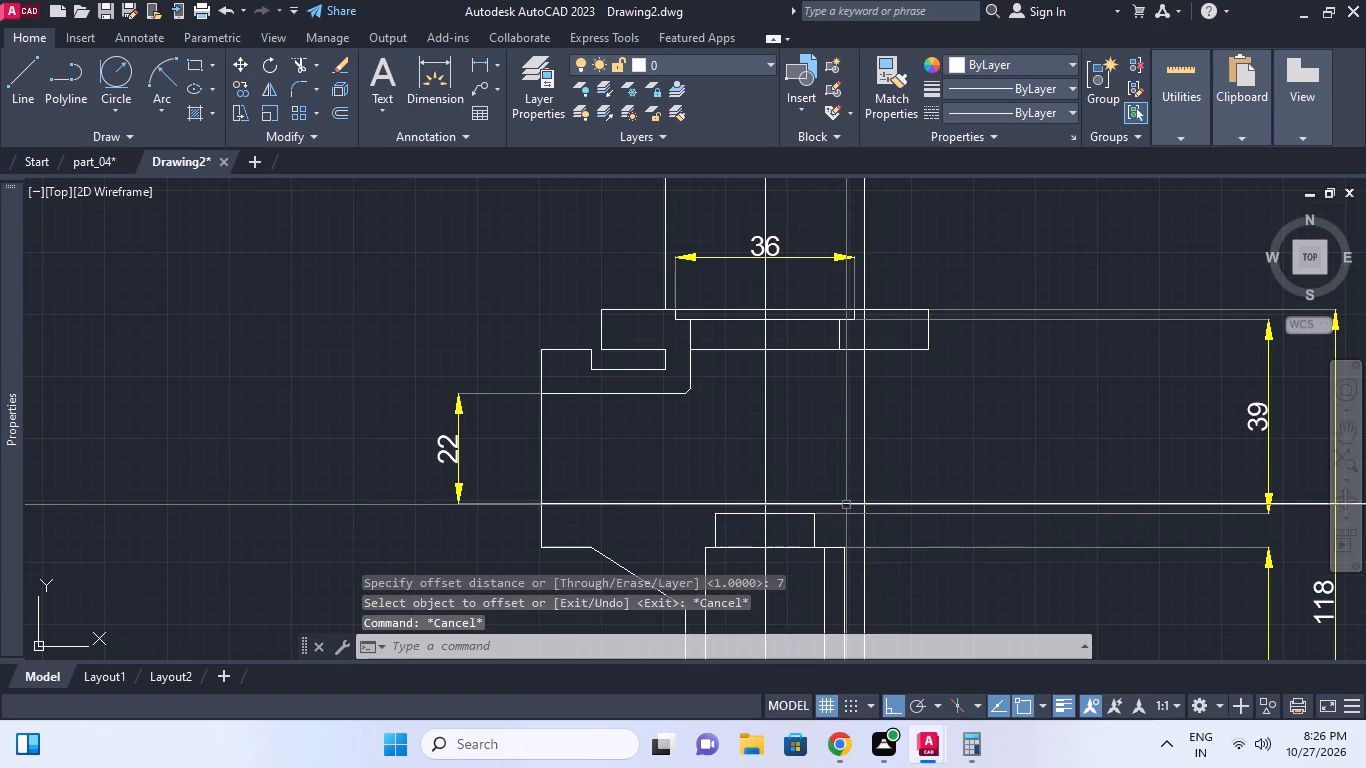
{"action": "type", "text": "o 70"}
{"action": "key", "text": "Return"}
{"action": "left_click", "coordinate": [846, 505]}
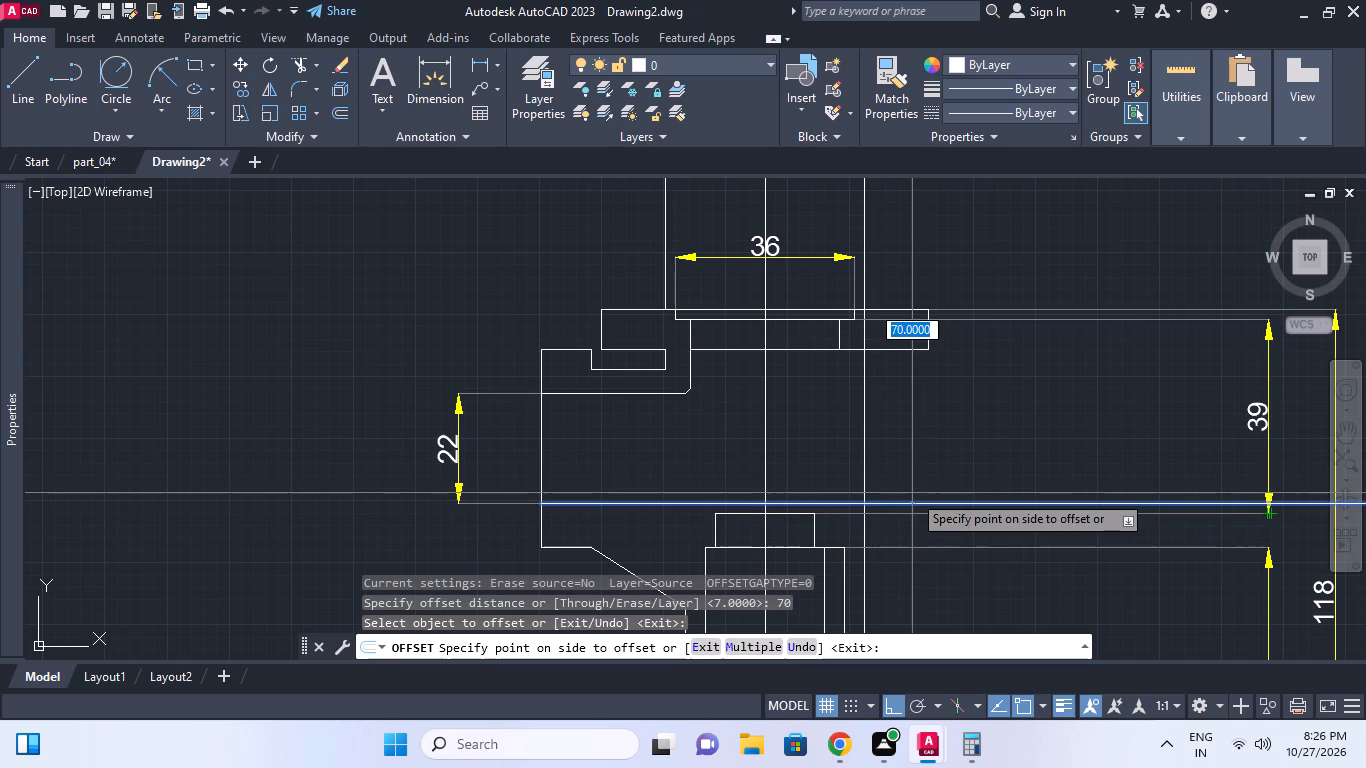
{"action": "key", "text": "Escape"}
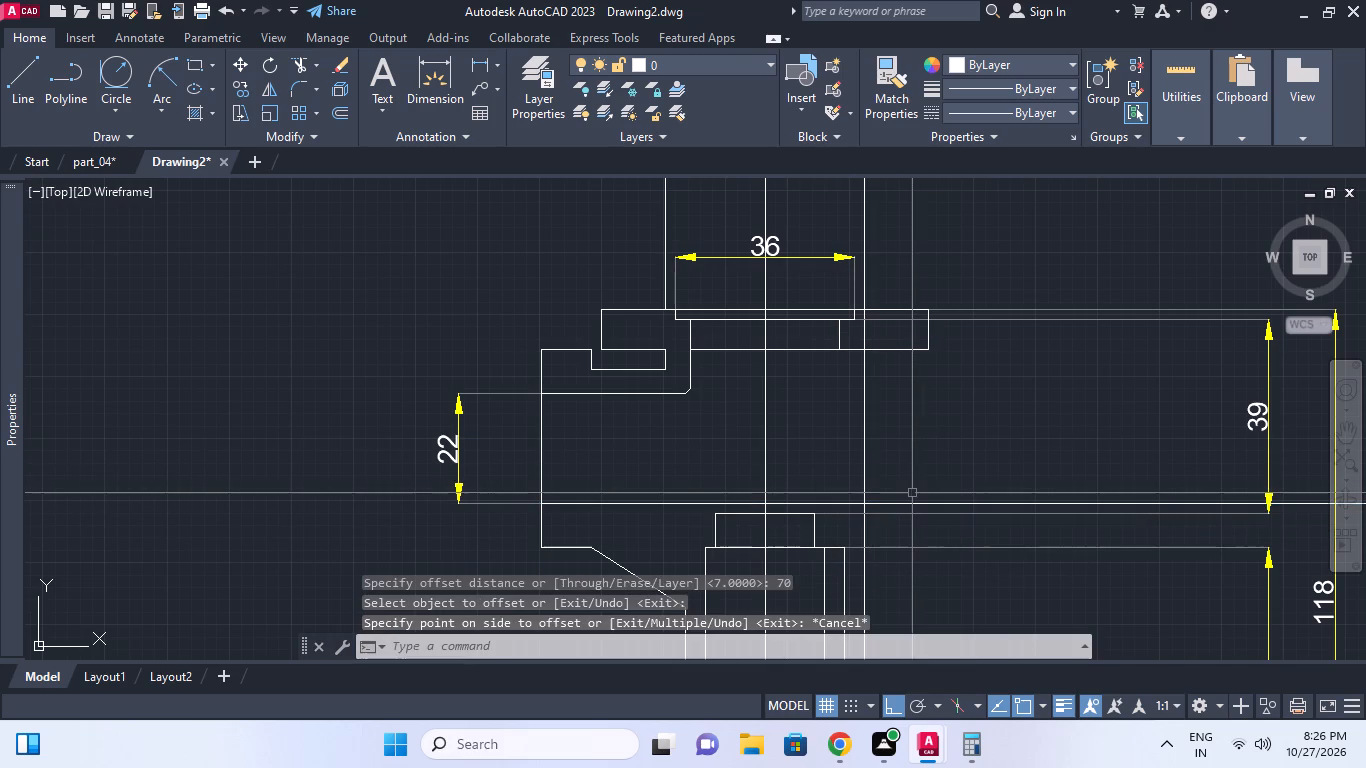
Offset the long horizontal line at the lower end of the 22 dimension 7 units upward.
{"action": "type", "text": "o 7"}
{"action": "key", "text": "space"}
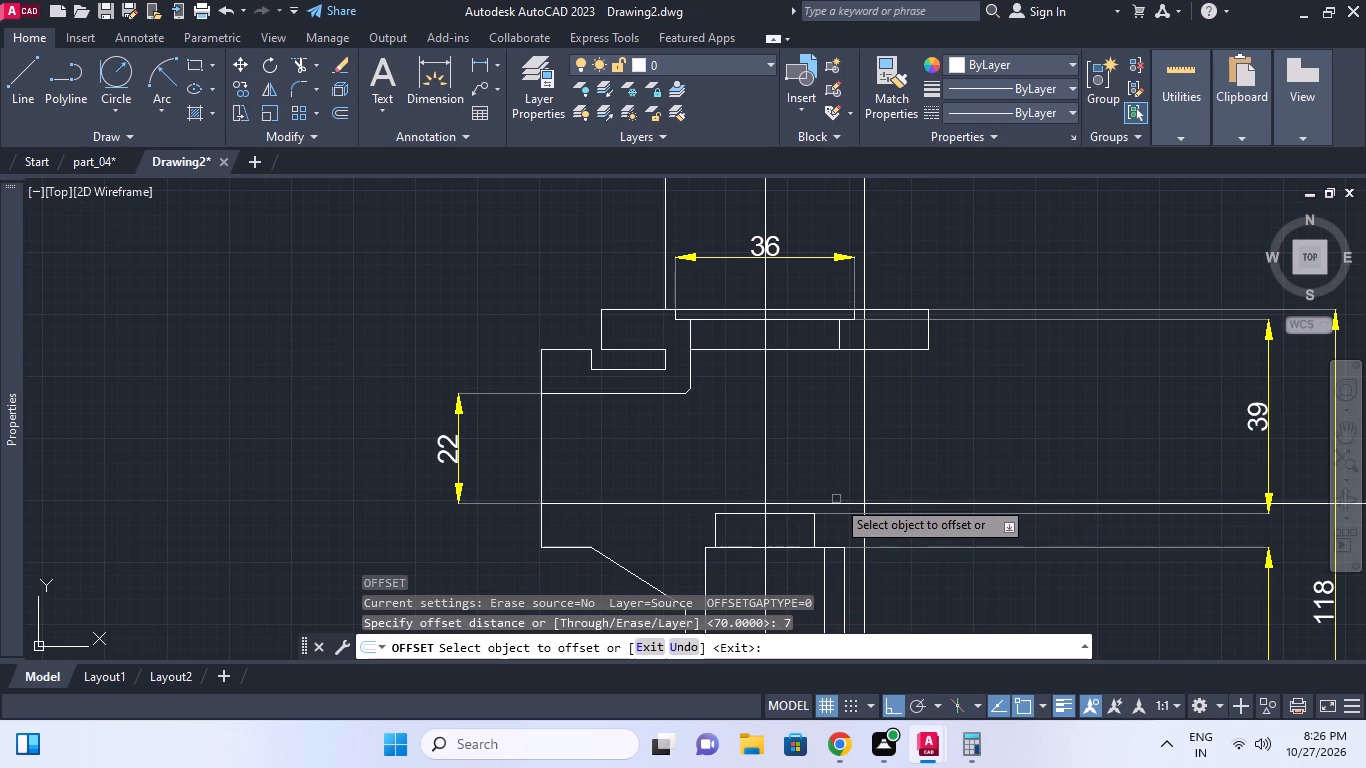
{"action": "double_click", "coordinate": [836, 499]}
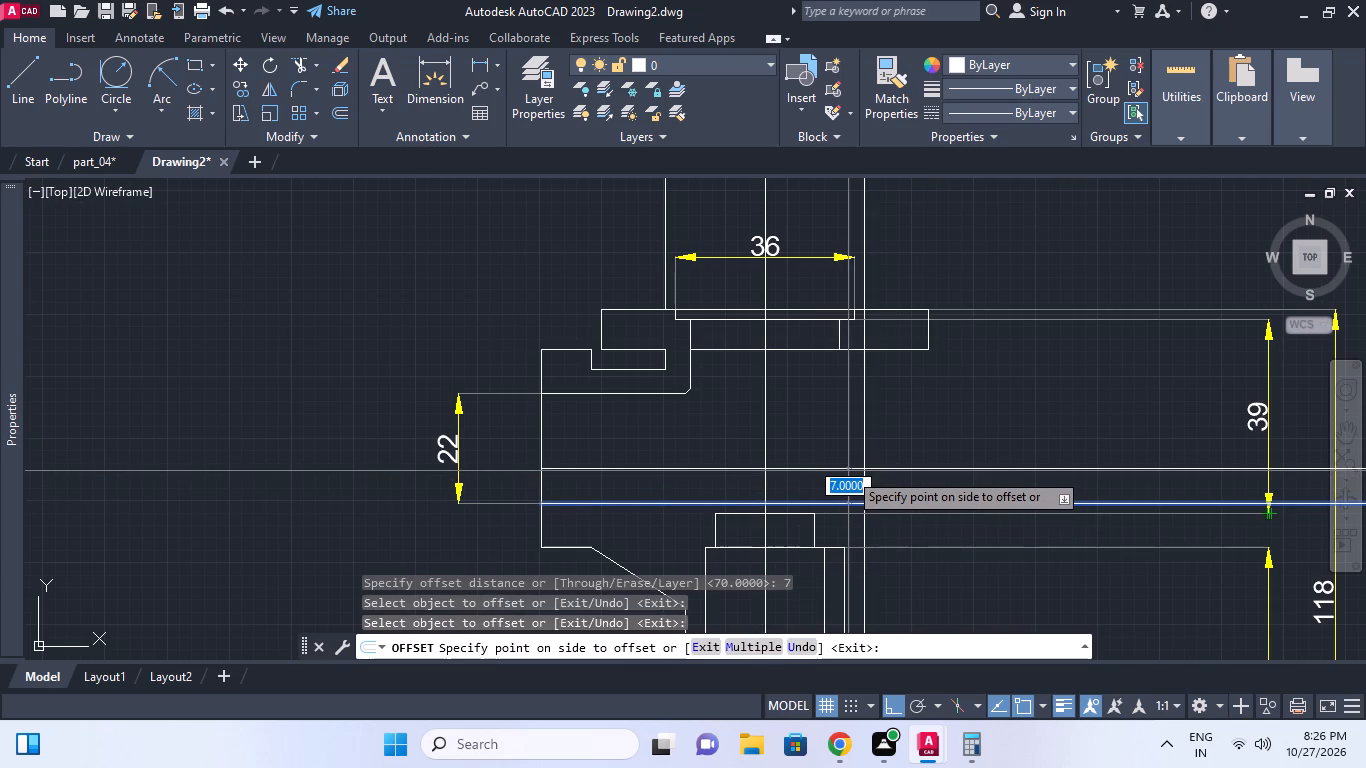
{"action": "left_click", "coordinate": [848, 471]}
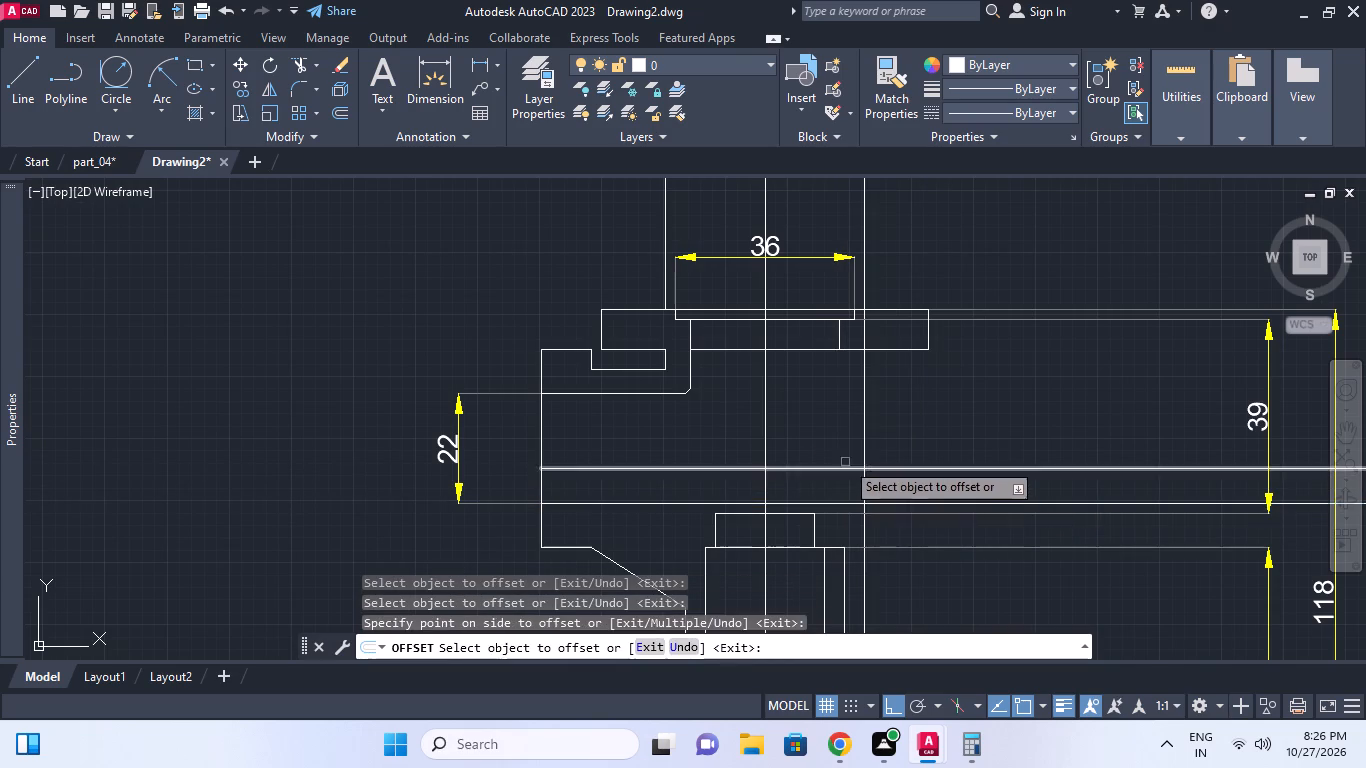
{"action": "key", "text": "Escape"}
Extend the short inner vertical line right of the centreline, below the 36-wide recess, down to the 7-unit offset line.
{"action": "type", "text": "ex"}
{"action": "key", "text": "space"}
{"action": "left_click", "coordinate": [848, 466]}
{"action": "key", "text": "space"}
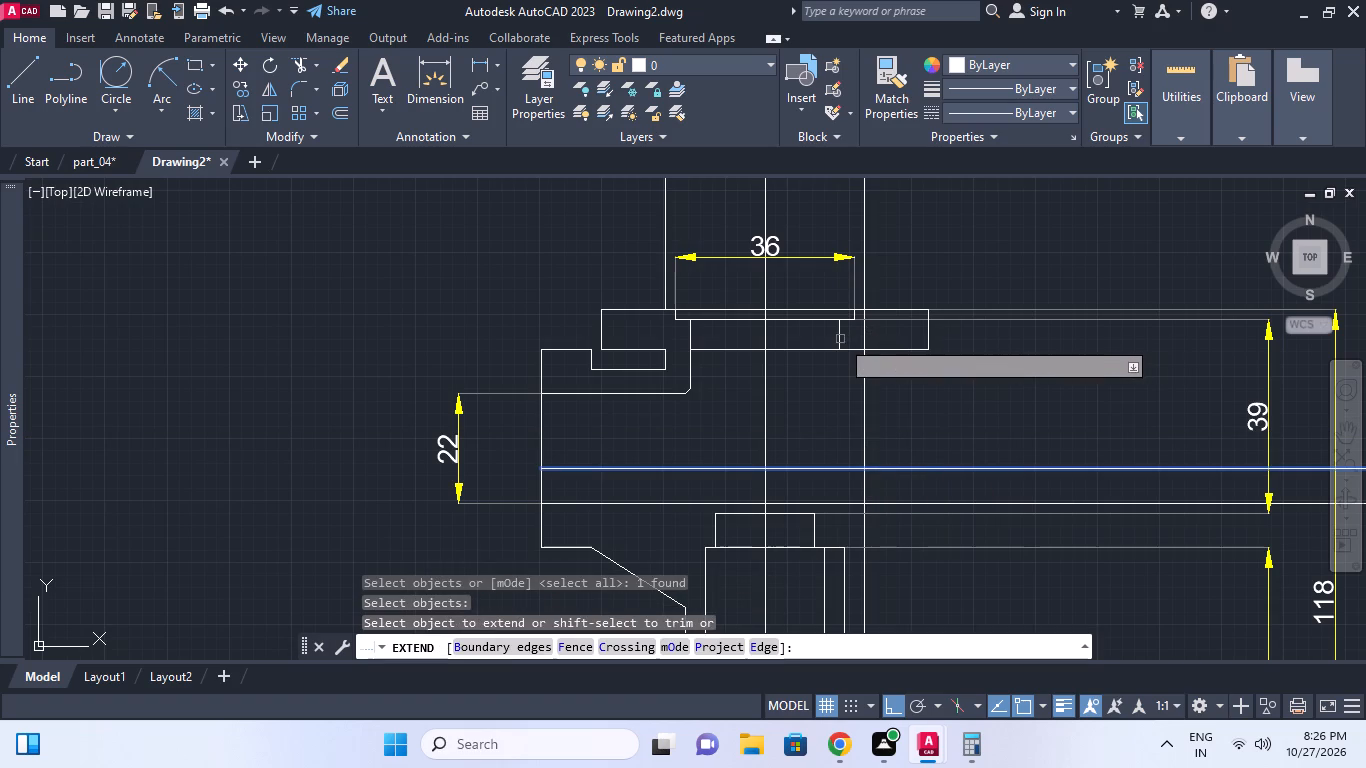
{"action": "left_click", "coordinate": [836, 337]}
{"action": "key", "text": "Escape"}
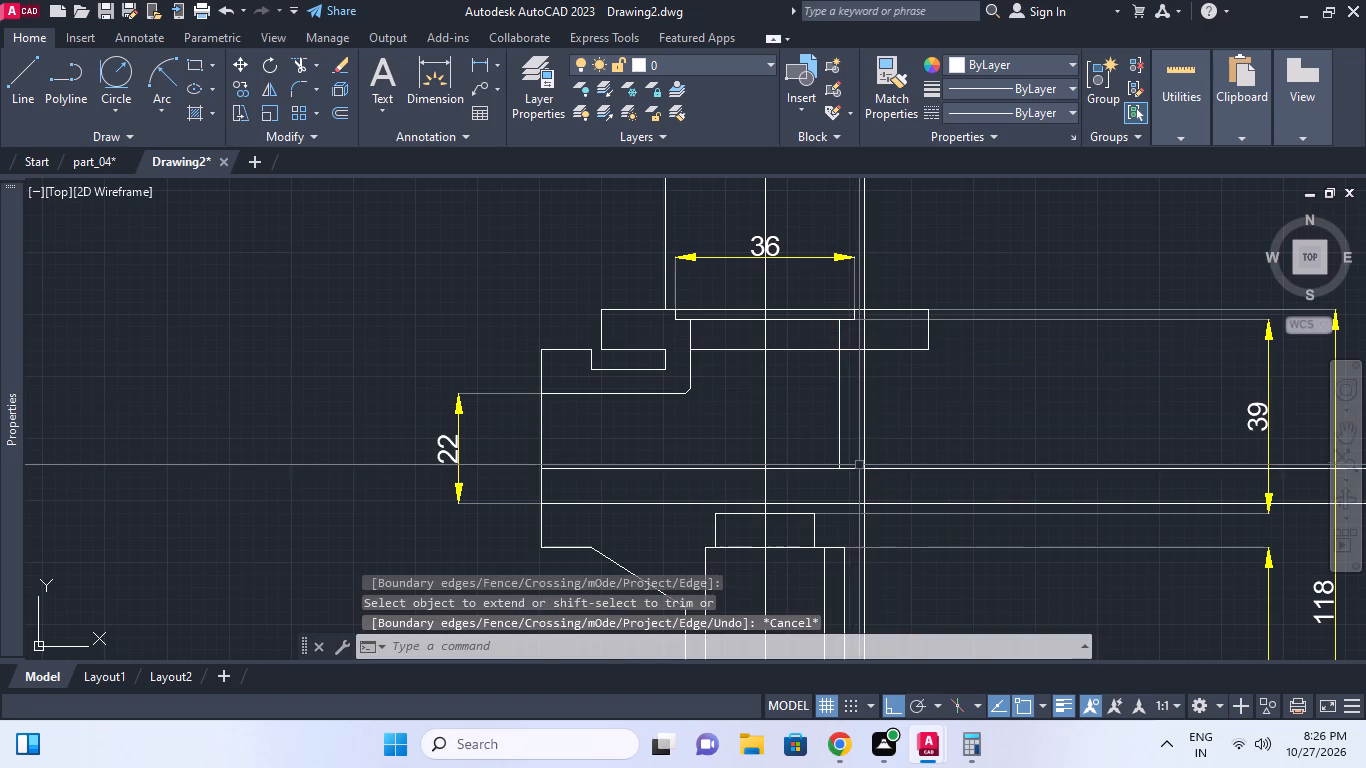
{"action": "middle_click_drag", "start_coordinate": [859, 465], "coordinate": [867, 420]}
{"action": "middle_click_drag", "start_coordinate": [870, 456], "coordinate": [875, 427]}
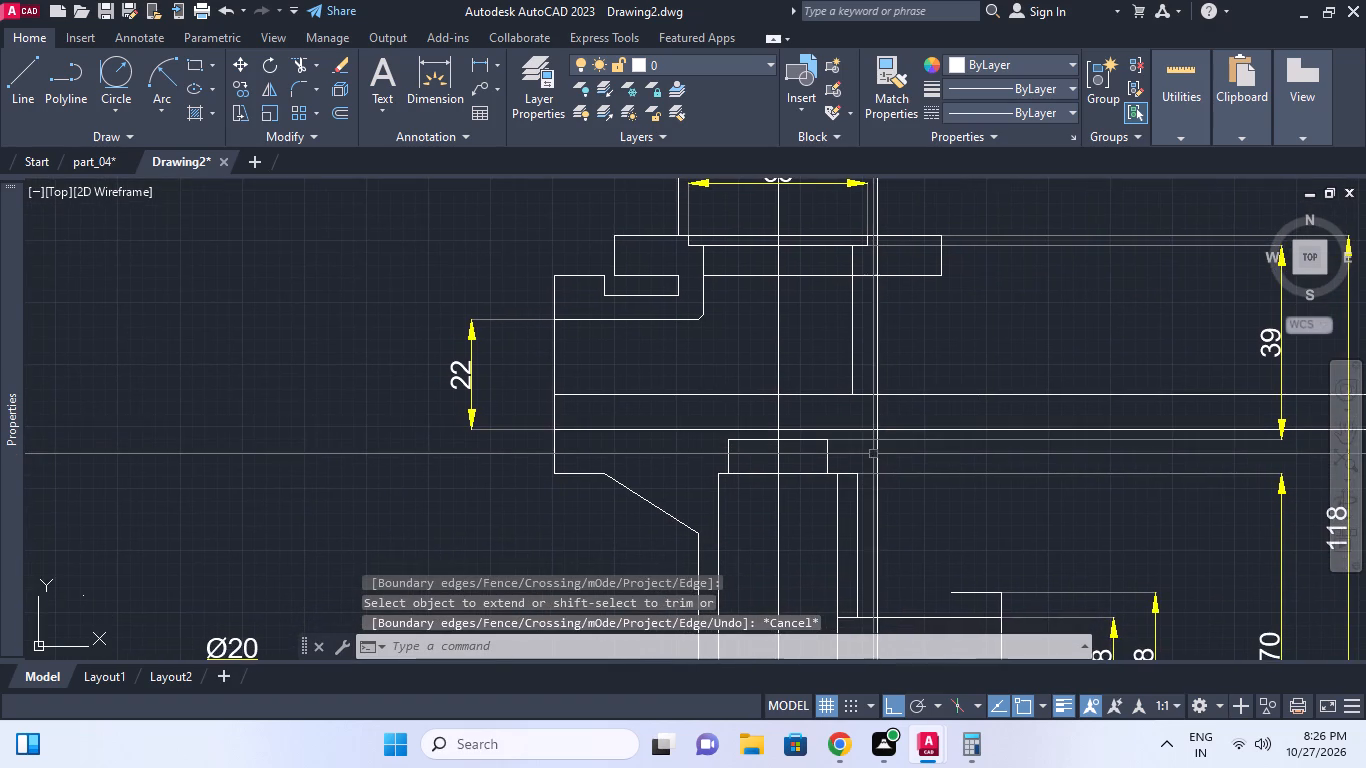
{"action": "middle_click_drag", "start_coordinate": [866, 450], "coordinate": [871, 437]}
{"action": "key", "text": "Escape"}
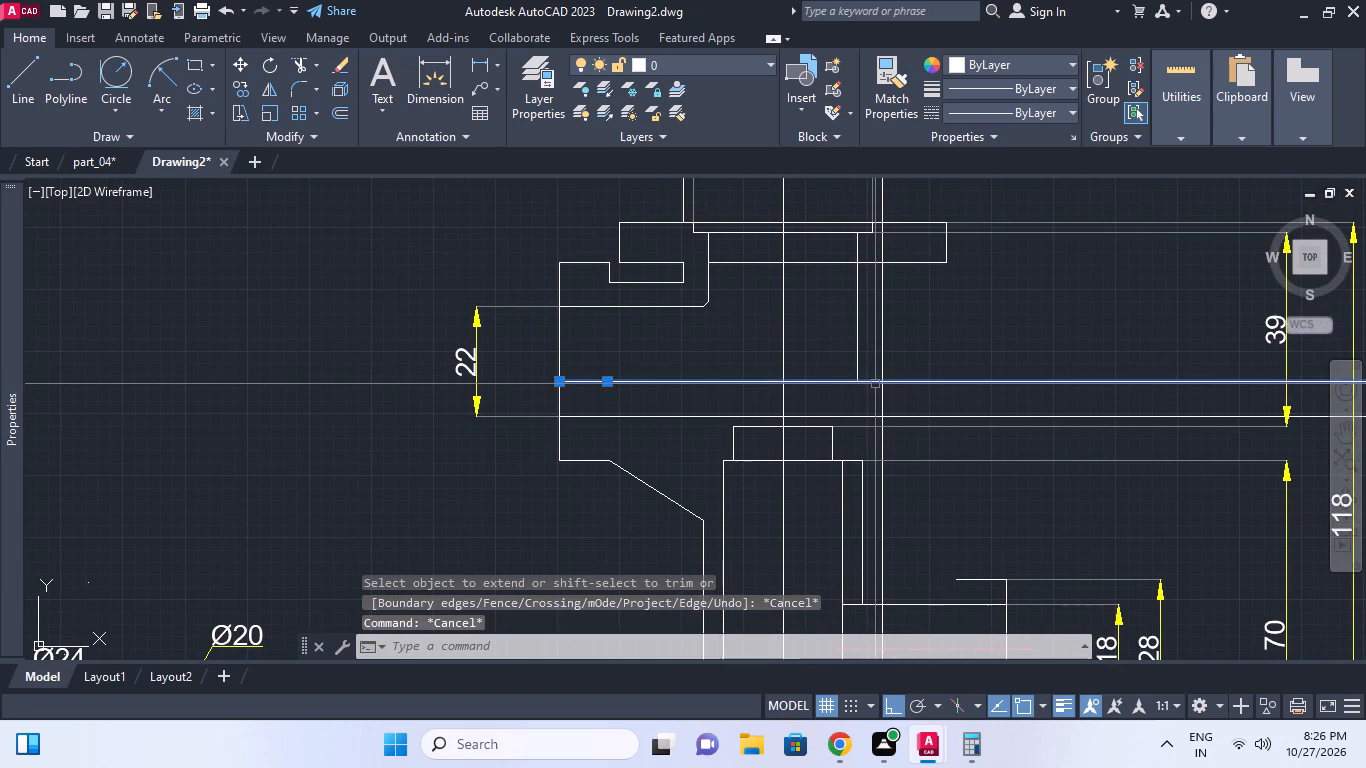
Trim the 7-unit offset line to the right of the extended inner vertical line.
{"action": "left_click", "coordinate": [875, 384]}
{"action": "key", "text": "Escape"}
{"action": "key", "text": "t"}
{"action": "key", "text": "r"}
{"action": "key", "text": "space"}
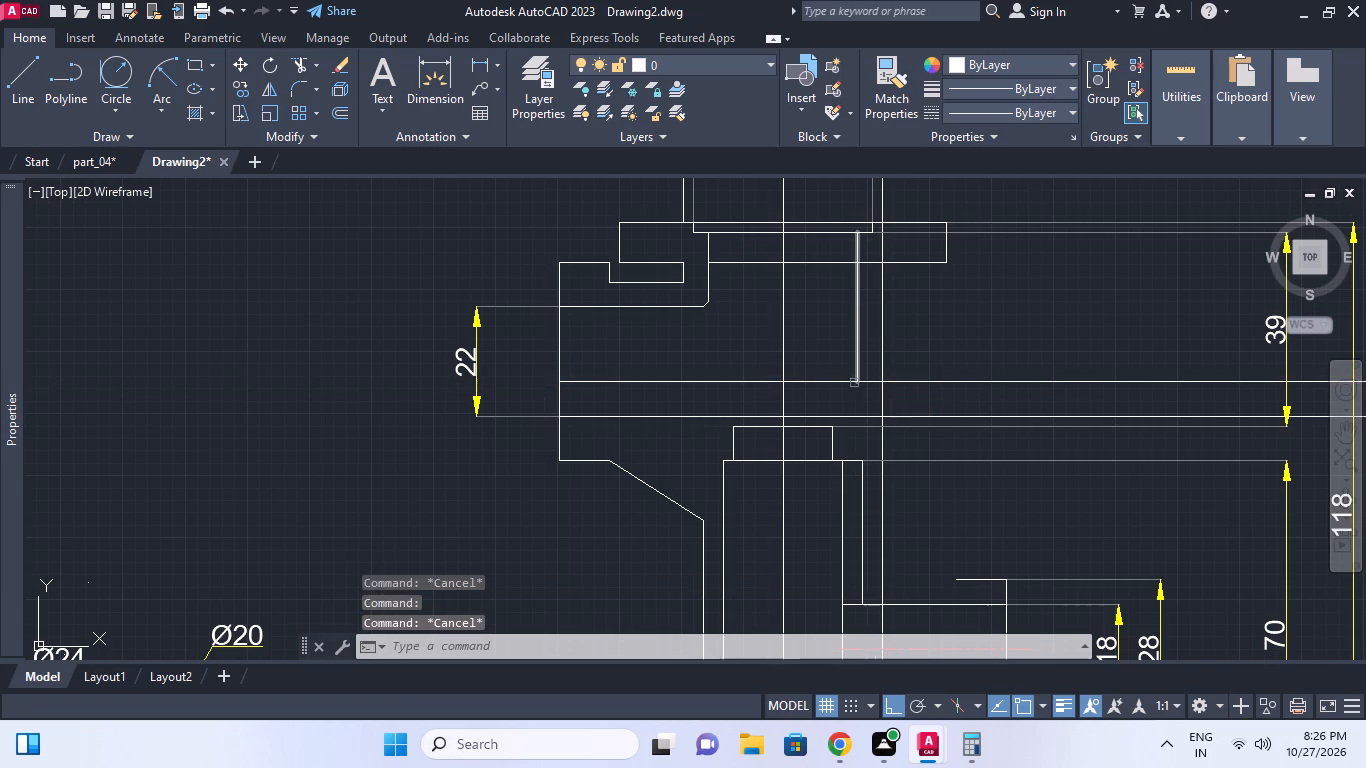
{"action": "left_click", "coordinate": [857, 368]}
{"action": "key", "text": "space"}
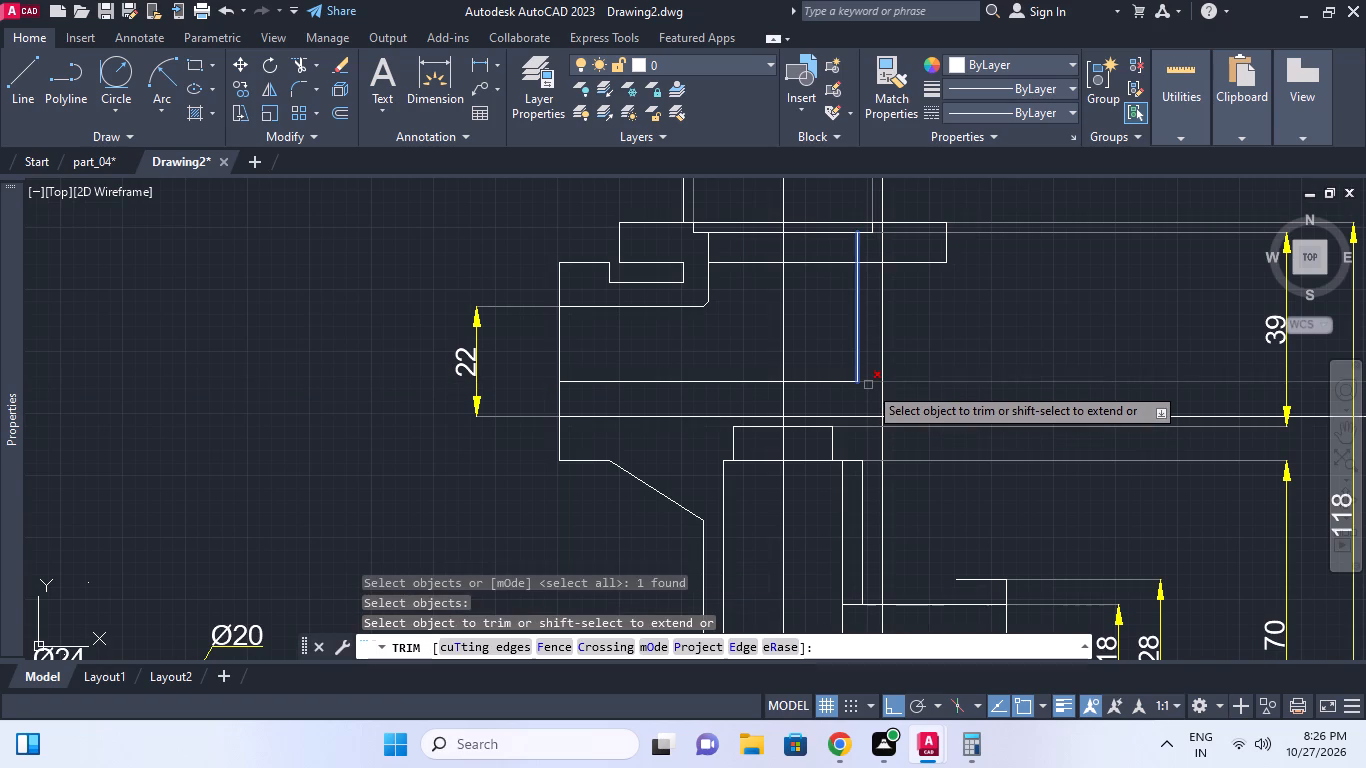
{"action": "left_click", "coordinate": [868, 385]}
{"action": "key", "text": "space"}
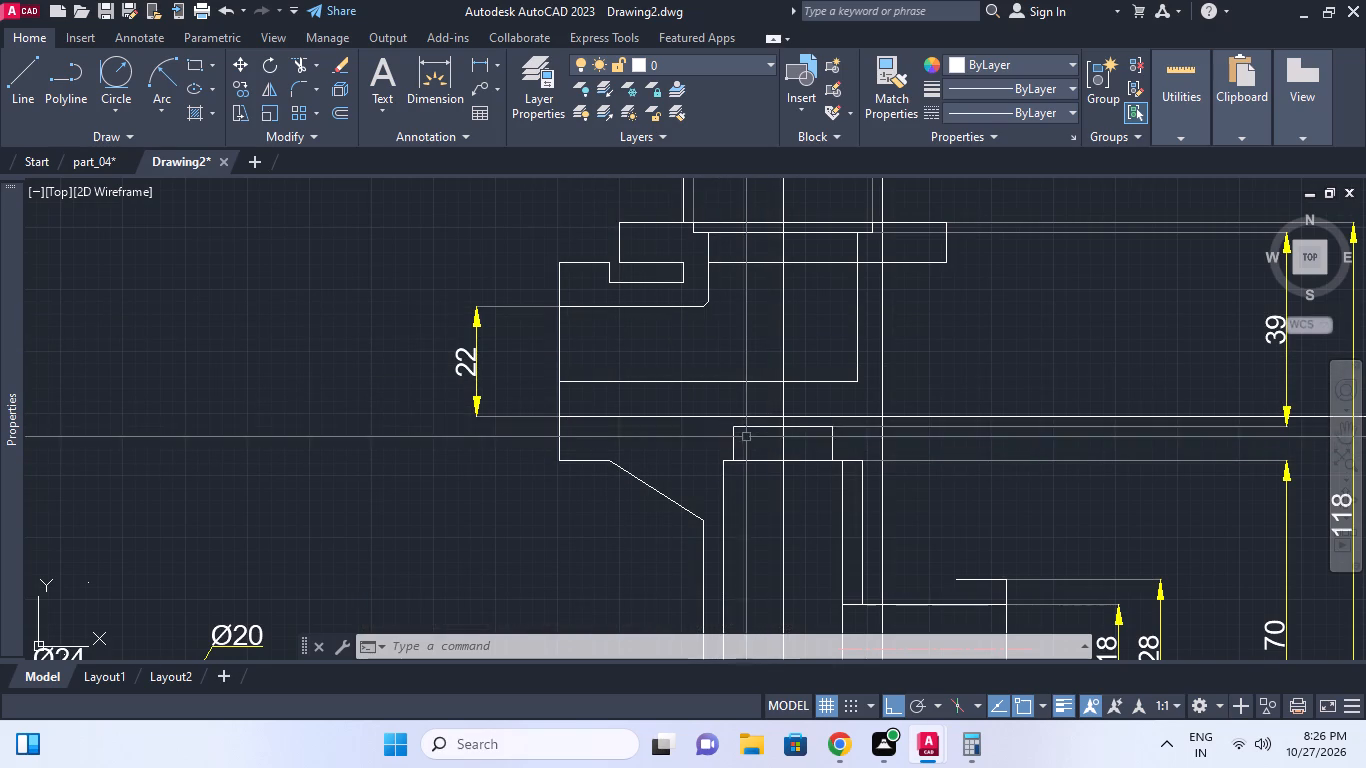
Erase the 7-unit offset line.
{"action": "left_click", "coordinate": [849, 384]}
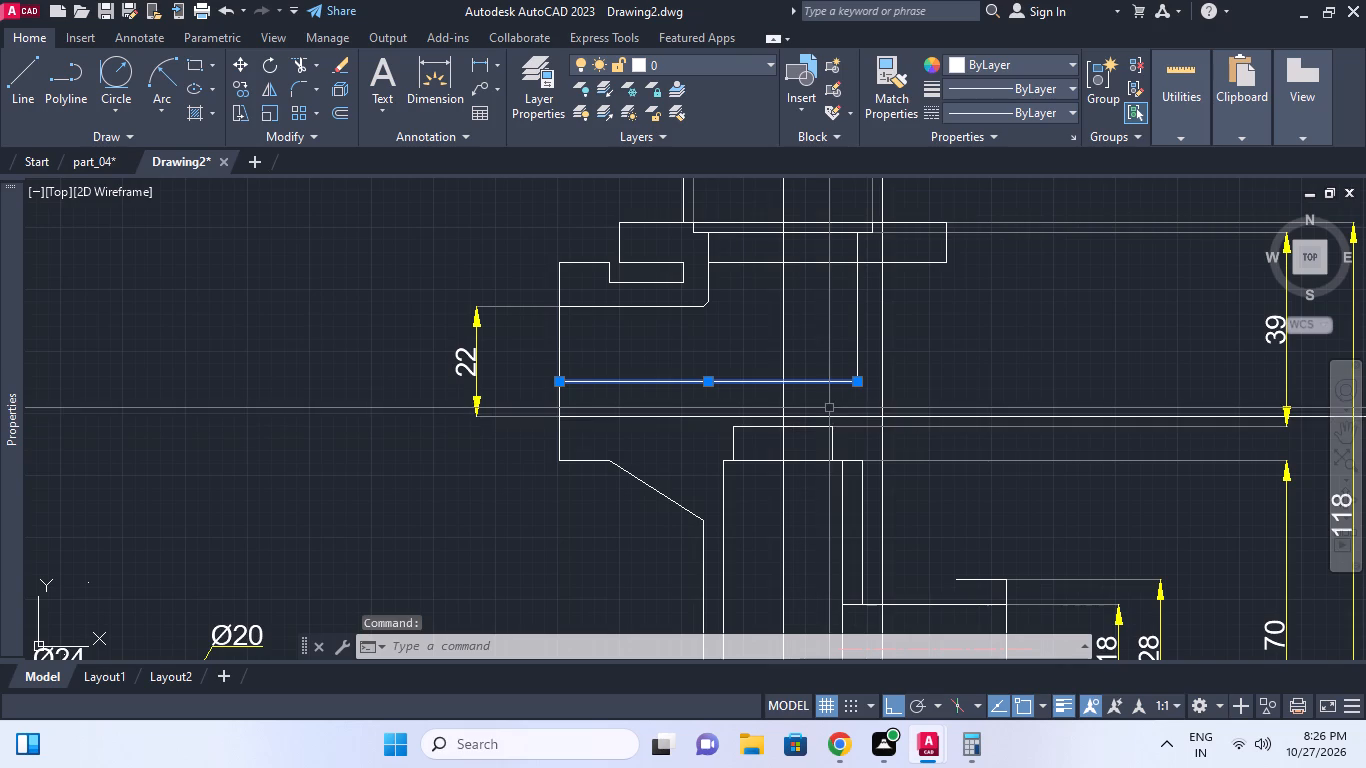
{"action": "key", "text": "Escape"}
{"action": "left_click", "coordinate": [831, 383]}
{"action": "key", "text": "e"}
{"action": "key", "text": "space"}
{"action": "key", "text": "Escape"}
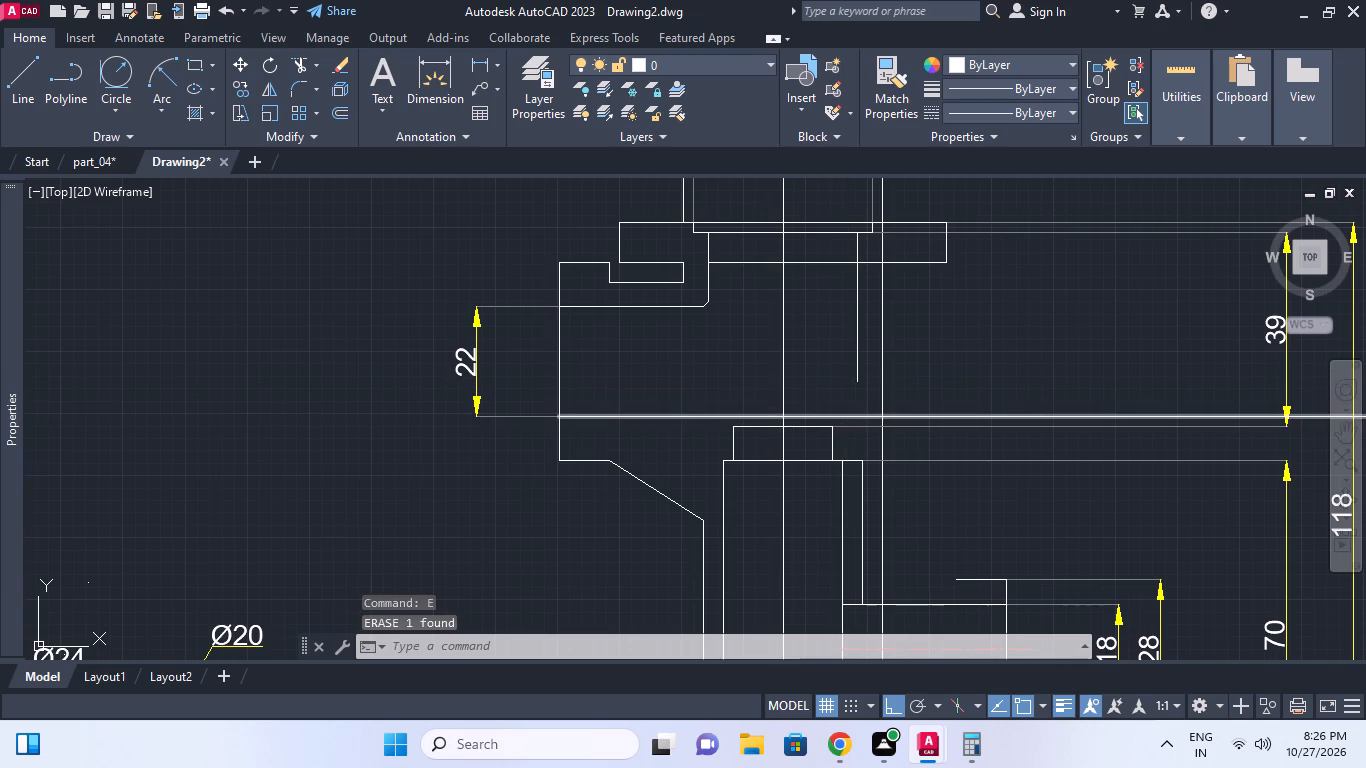
Offset the long horizontal line at the lower end of the 22 dimension 5 units upward.
{"action": "type", "text": "o"}
{"action": "key", "text": "space"}
{"action": "key", "text": "5"}
{"action": "key", "text": "space"}
{"action": "left_click", "coordinate": [854, 423]}
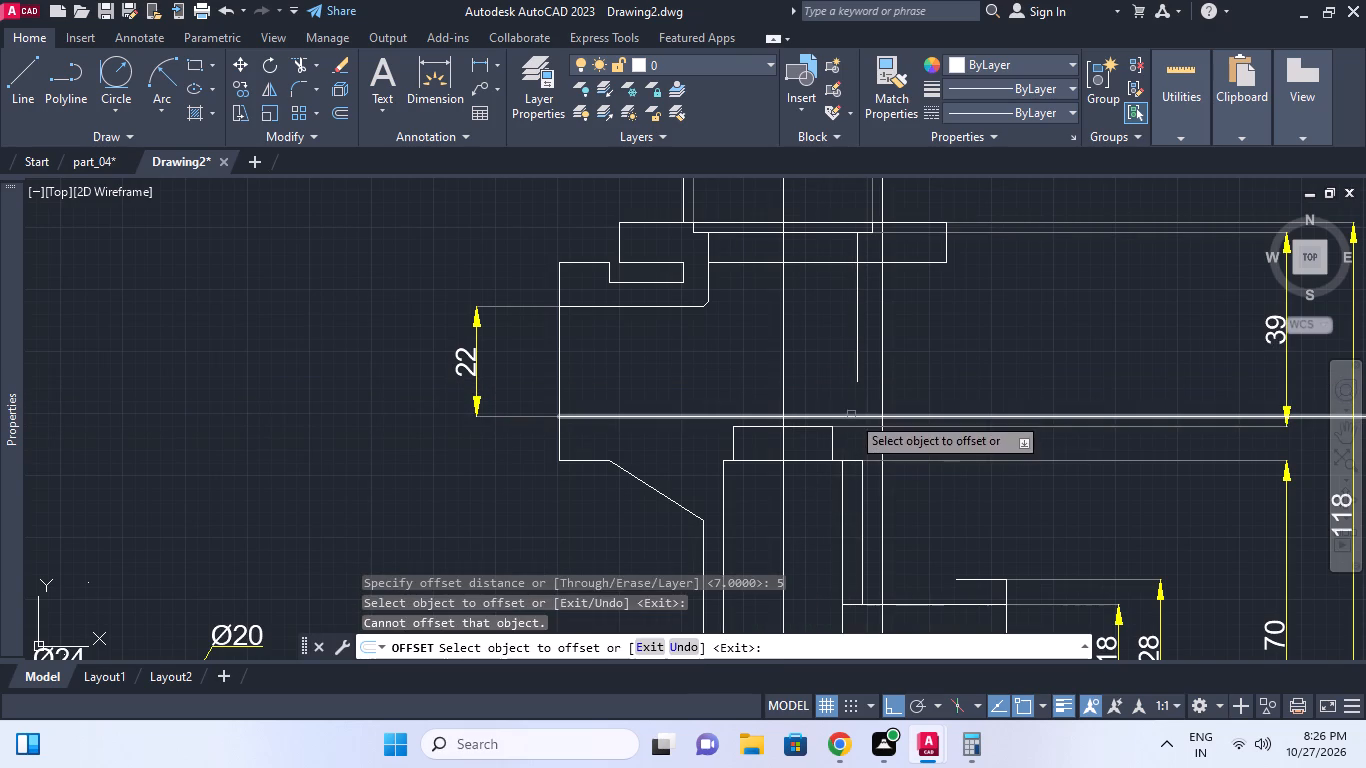
{"action": "left_click", "coordinate": [851, 415]}
{"action": "left_click", "coordinate": [849, 402]}
{"action": "key", "text": "Escape"}
Extend the inner vertical line right of the centreline down to the 5-unit offset line.
{"action": "scroll", "coordinate": [857, 385], "scroll_direction": "up", "scroll_amount": 2}
{"action": "key", "text": "e"}
{"action": "key", "text": "z"}
{"action": "key", "text": "space"}
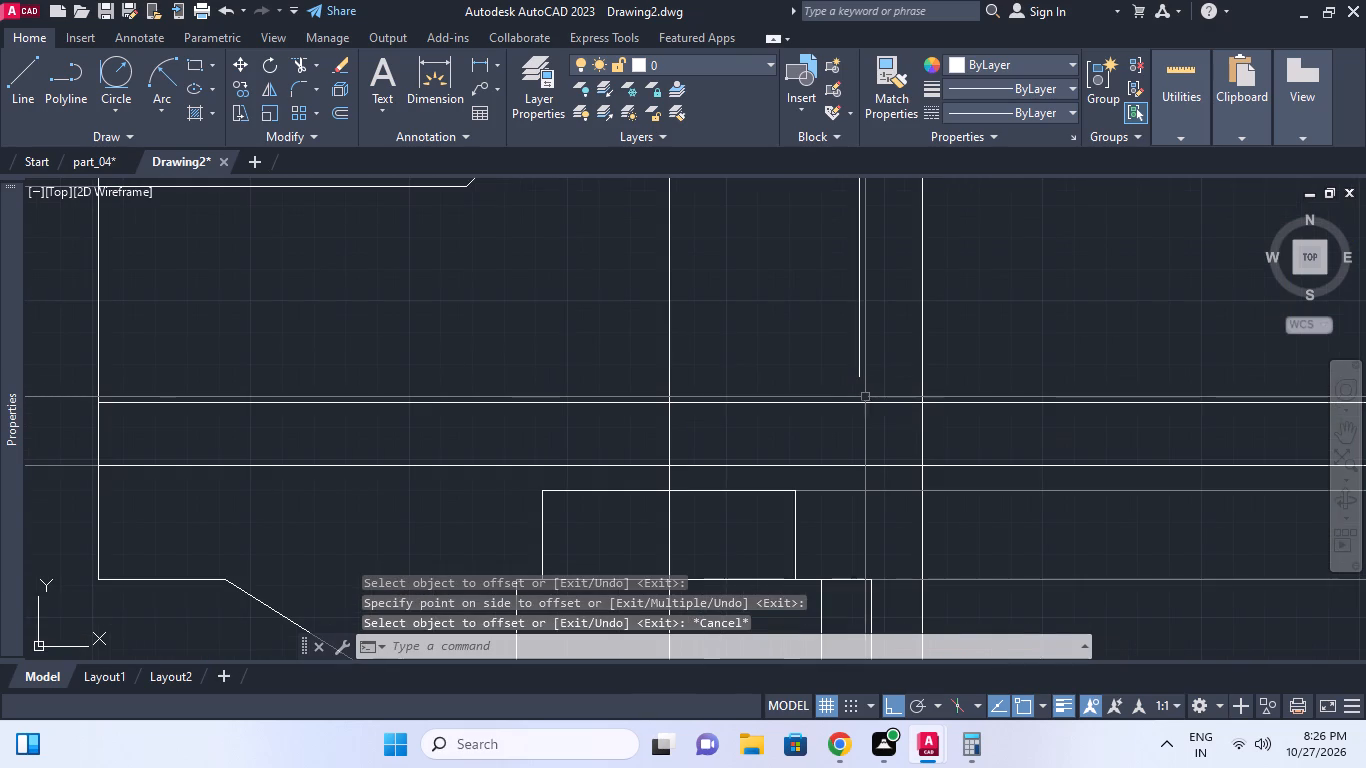
{"action": "key", "text": "Escape"}
{"action": "type", "text": "ex"}
{"action": "key", "text": "space"}
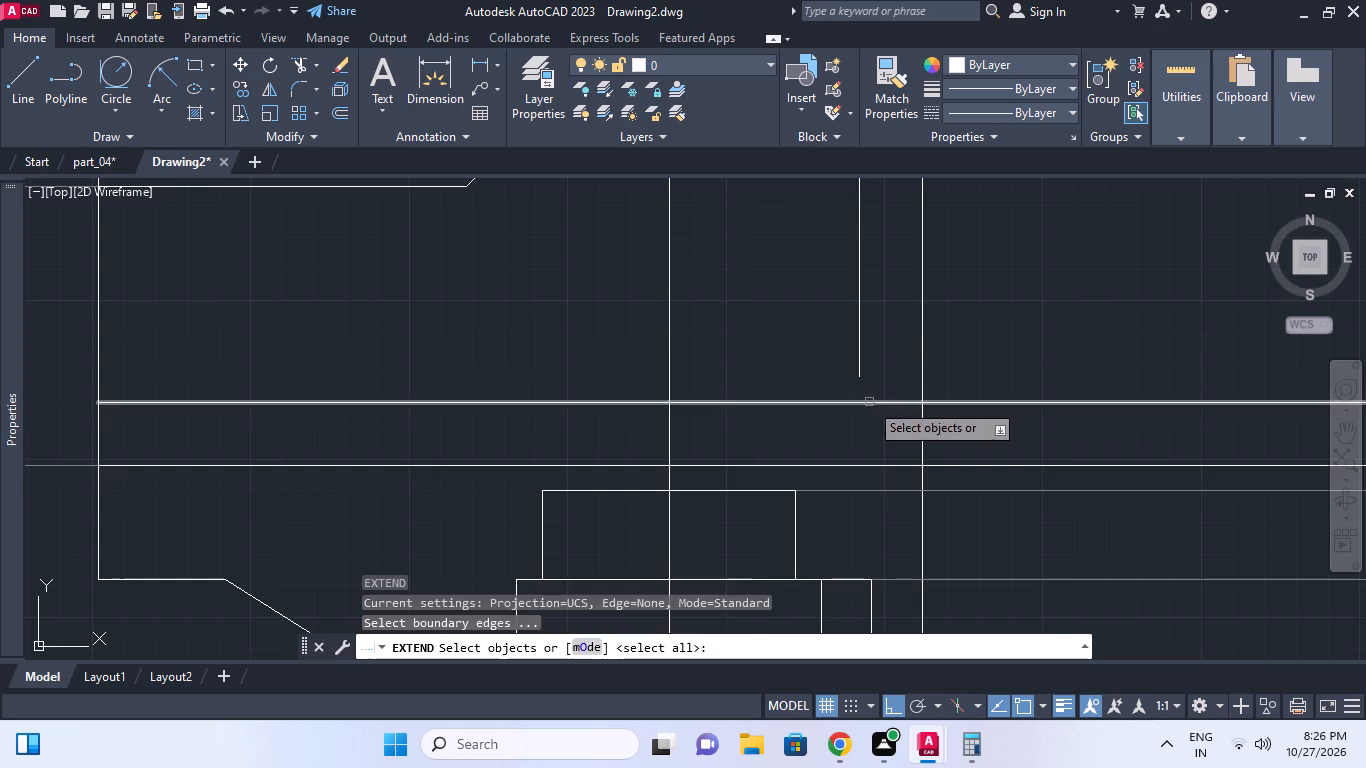
{"action": "left_click", "coordinate": [869, 402]}
{"action": "key", "text": "space"}
{"action": "left_click", "coordinate": [857, 362]}
{"action": "key", "text": "Escape"}
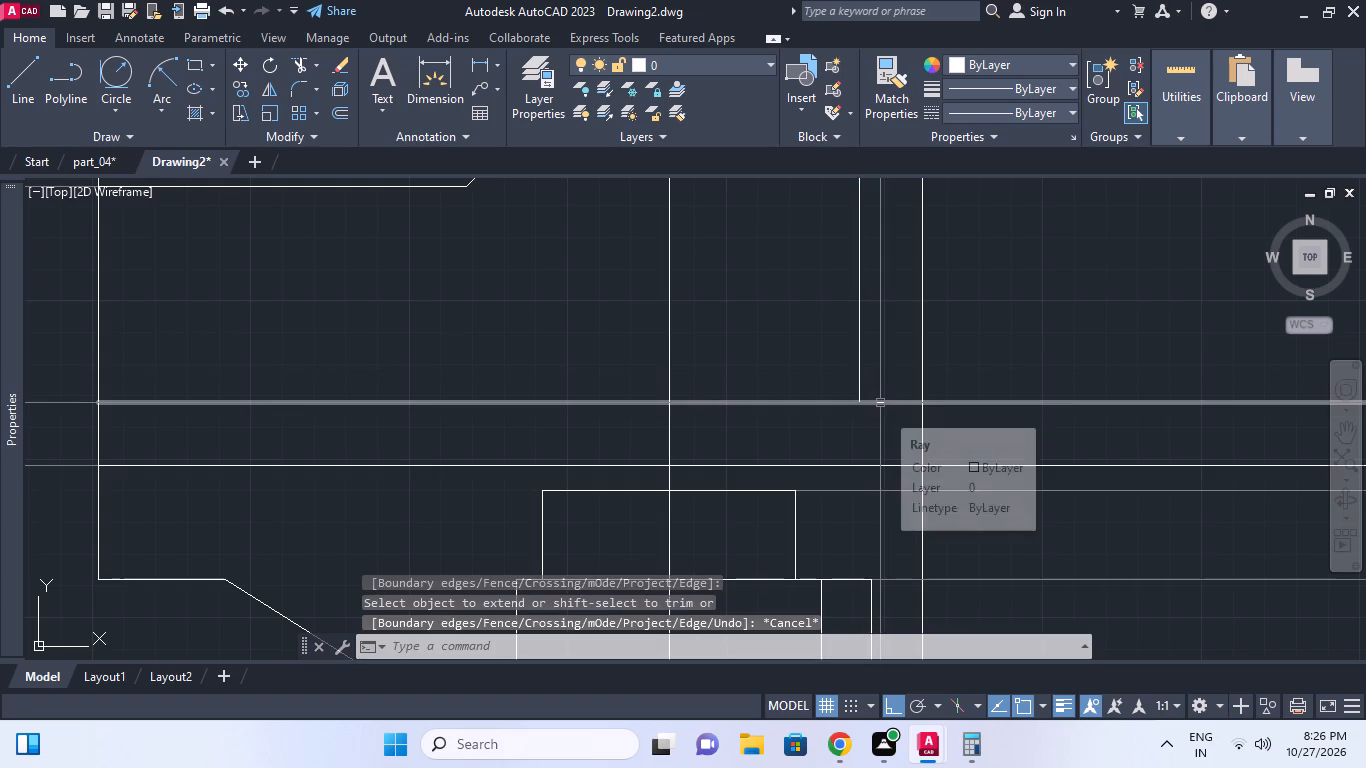
Erase the 5-unit offset line.
{"action": "left_click", "coordinate": [880, 403]}
{"action": "type", "text": "e"}
{"action": "key", "text": "space"}
{"action": "scroll", "coordinate": [858, 411], "scroll_direction": "down", "scroll_amount": 1}
{"action": "middle_click", "coordinate": [857, 413]}
{"action": "key", "text": "Escape"}
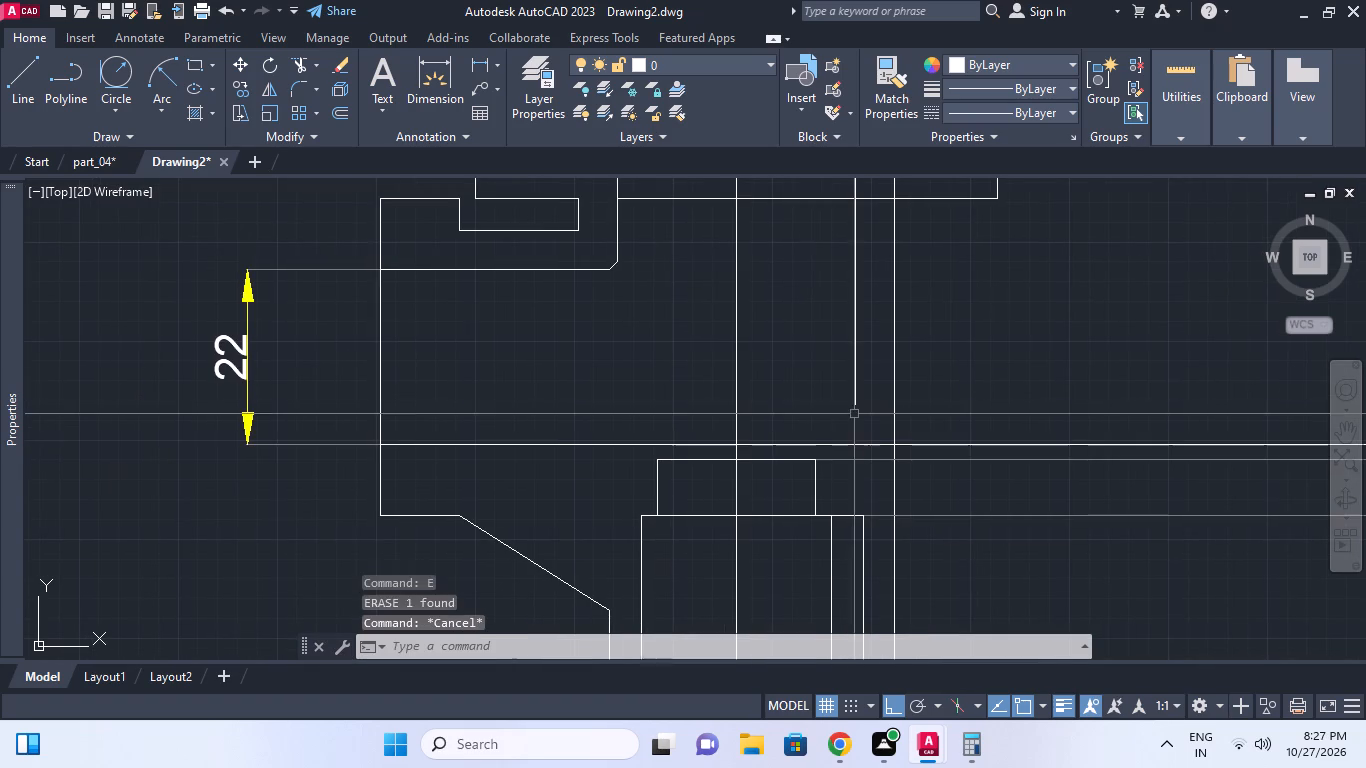
Draw a horizontal line leftward from the lower end of the extended inner vertical line, running past the chamfered corner.
{"action": "middle_click", "coordinate": [854, 414]}
{"action": "type", "text": "l"}
{"action": "key", "text": "space"}
{"action": "left_click", "coordinate": [854, 414]}
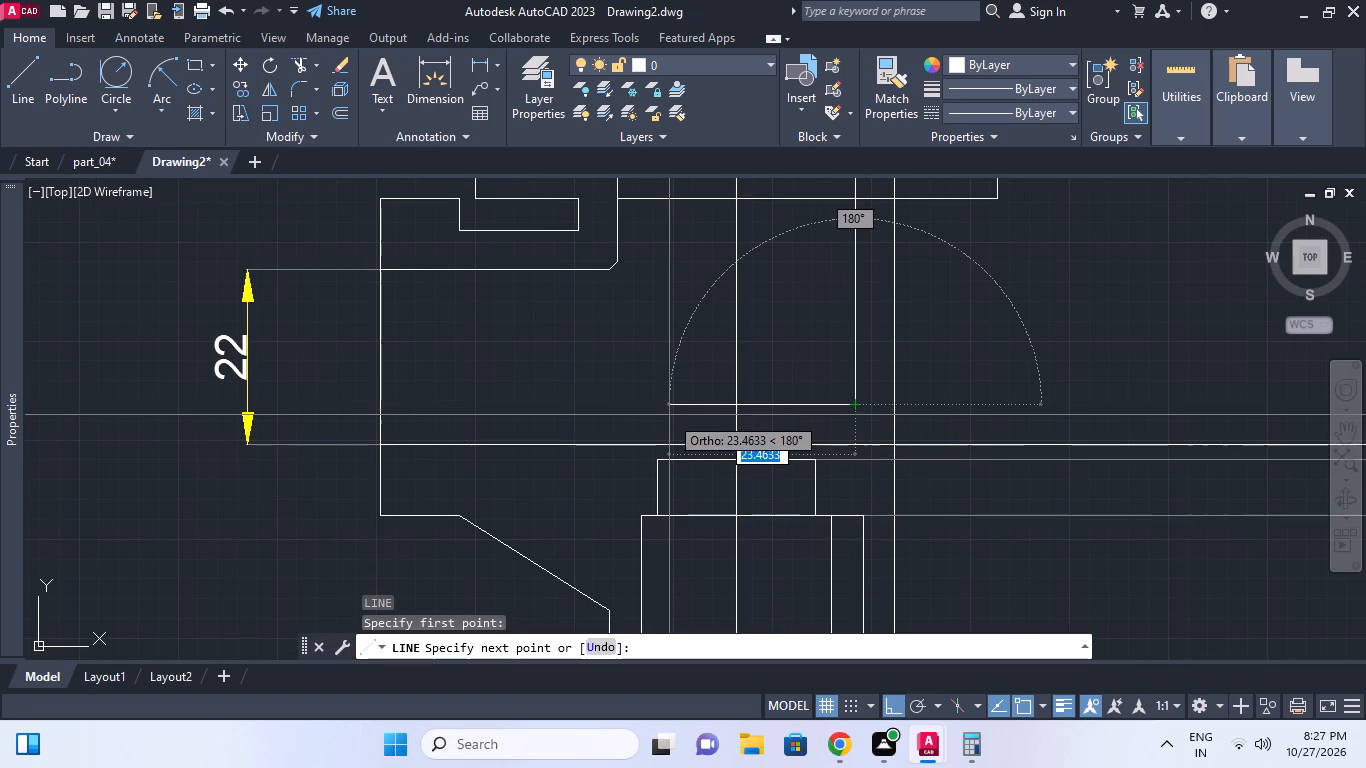
{"action": "left_click", "coordinate": [568, 404]}
{"action": "middle_click_drag", "start_coordinate": [654, 431], "coordinate": [686, 431]}
{"action": "key", "text": "Escape"}
Draw a vertical line from the upper end of the chamfer down perpendicular to the long horizontal line, 23 units long.
{"action": "key", "text": "space"}
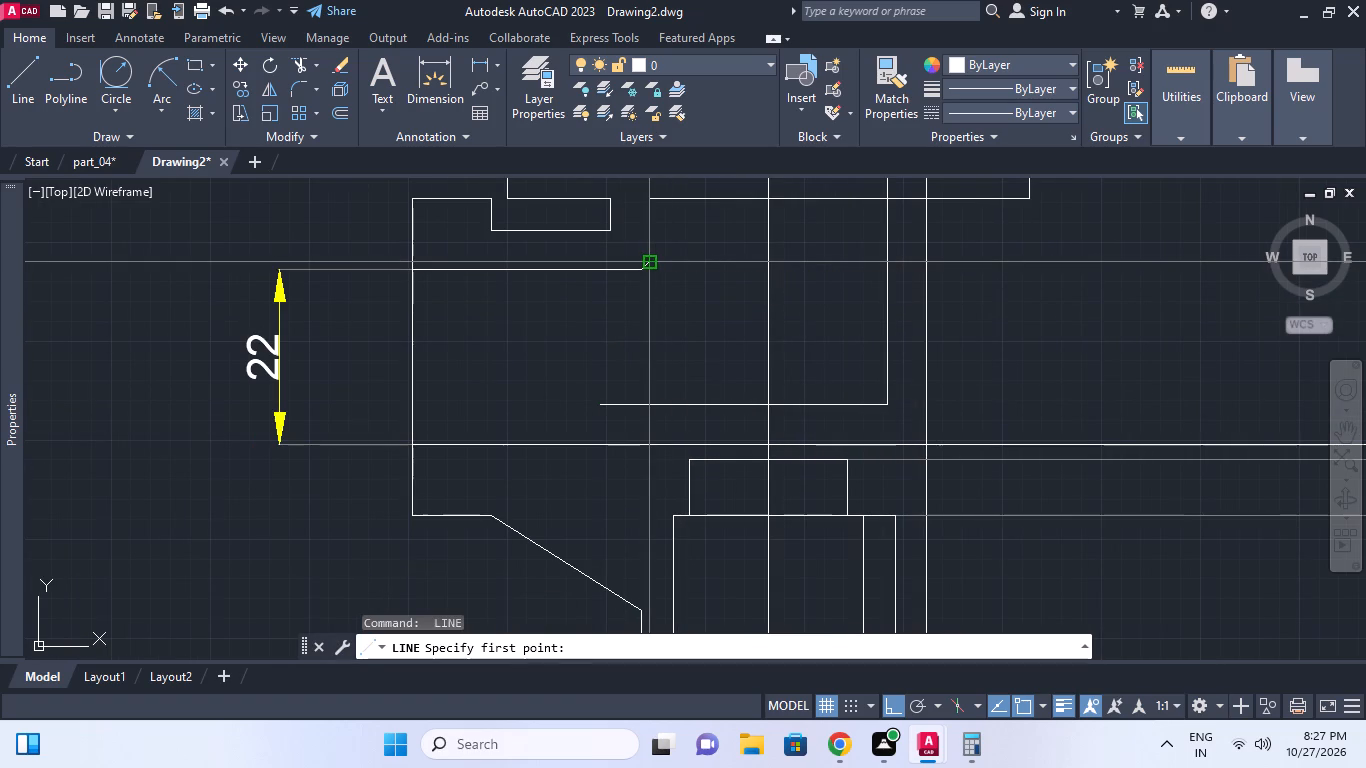
{"action": "left_click", "coordinate": [647, 259]}
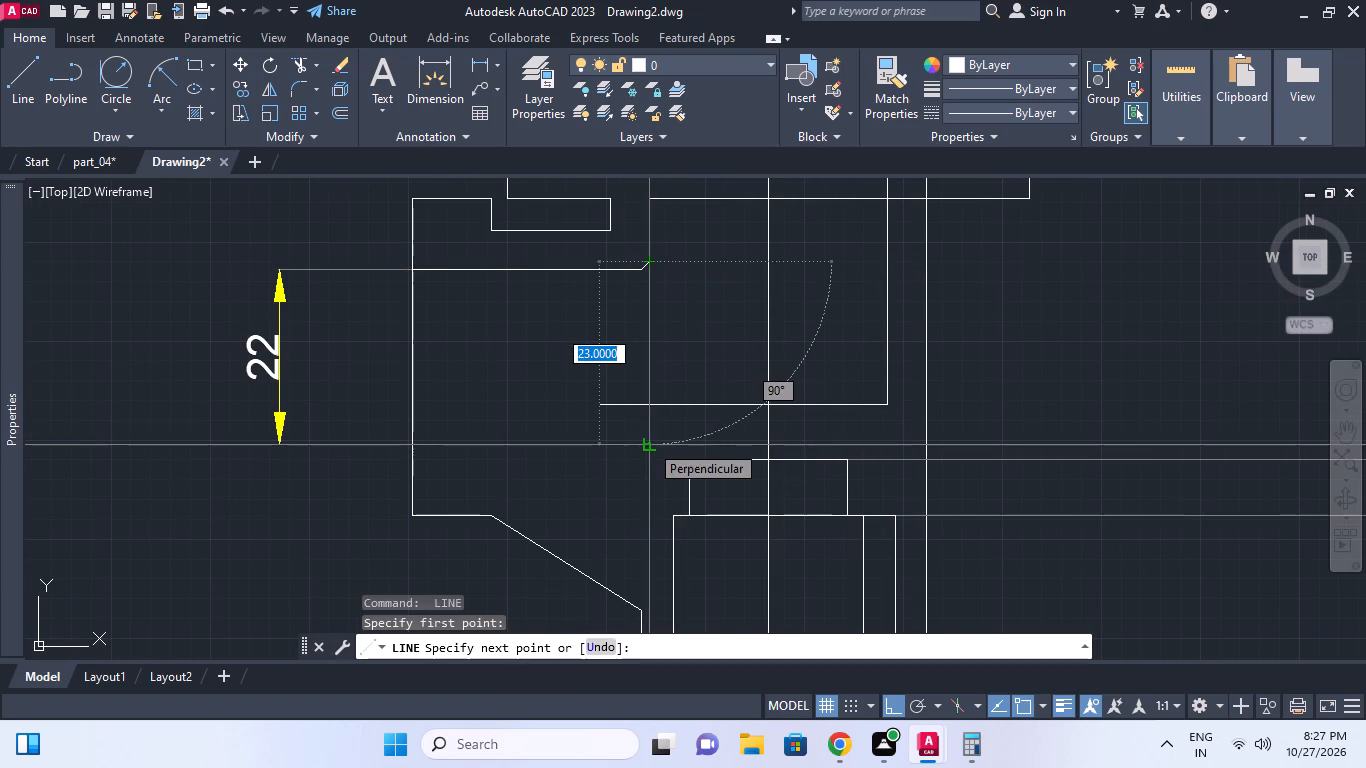
{"action": "left_click", "coordinate": [649, 443]}
{"action": "key", "text": "Escape"}
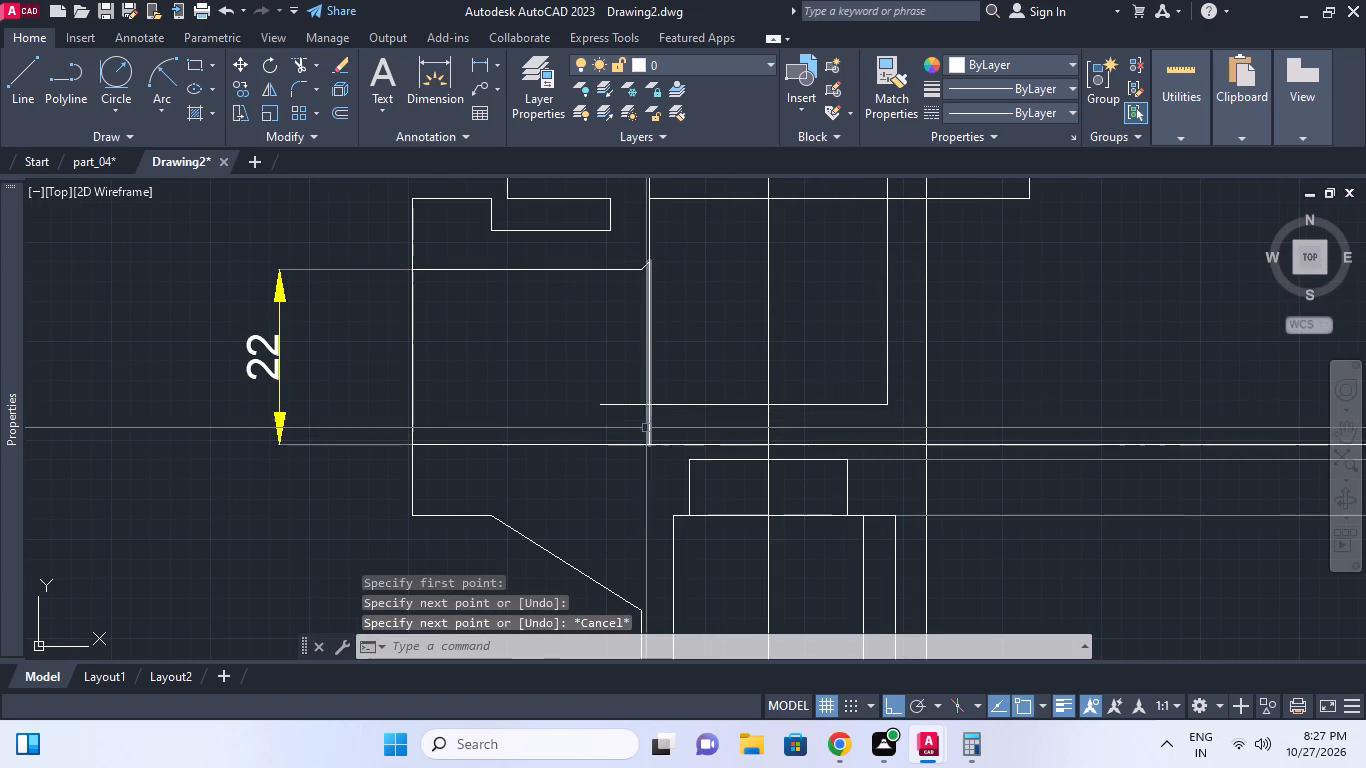
Trim the new horizontal line's overhang to the left of the vertical line below the chamfer.
{"action": "key", "text": "Escape"}
{"action": "type", "text": "tr"}
{"action": "key", "text": "space"}
{"action": "left_click", "coordinate": [650, 416]}
{"action": "key", "text": "space"}
{"action": "left_click", "coordinate": [643, 407]}
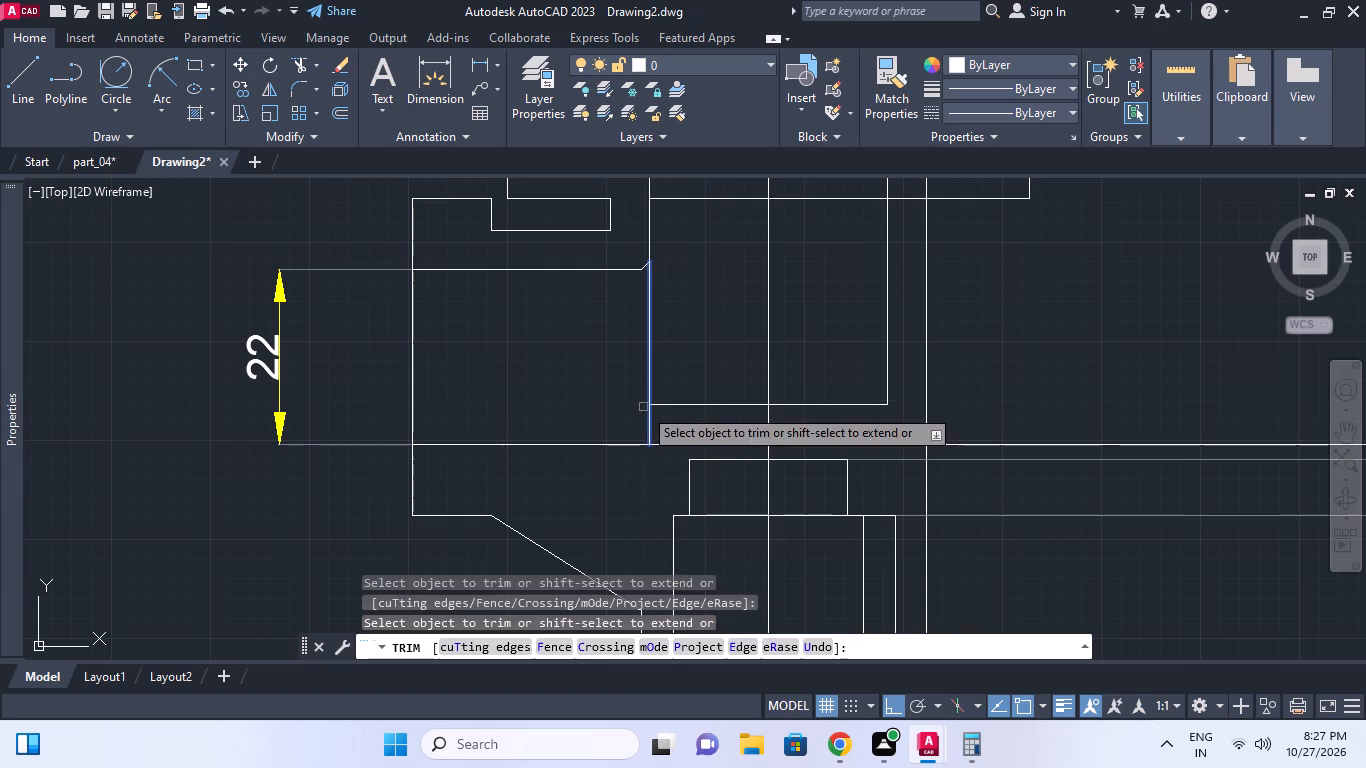
{"action": "scroll", "coordinate": [736, 399], "scroll_direction": "down", "scroll_amount": 1}
{"action": "middle_click", "coordinate": [736, 399]}
{"action": "key", "text": "Escape"}
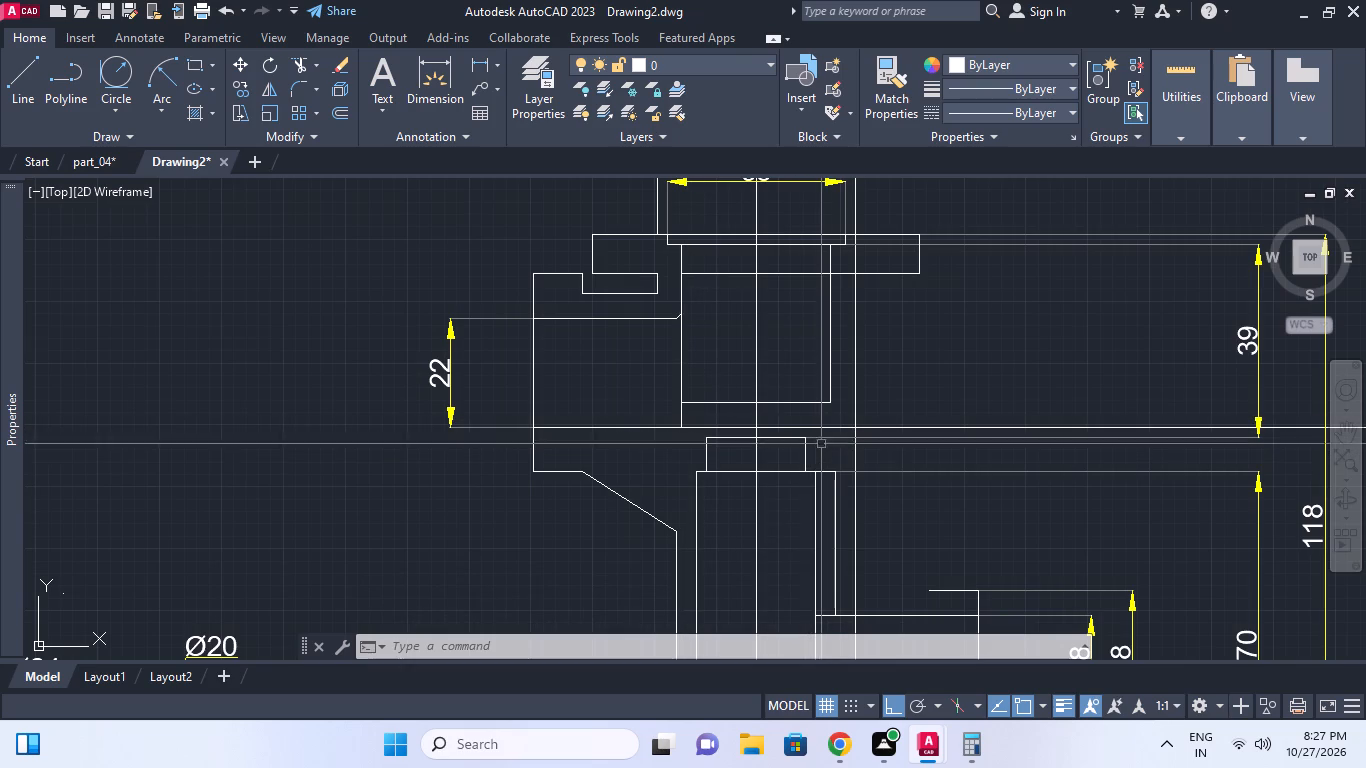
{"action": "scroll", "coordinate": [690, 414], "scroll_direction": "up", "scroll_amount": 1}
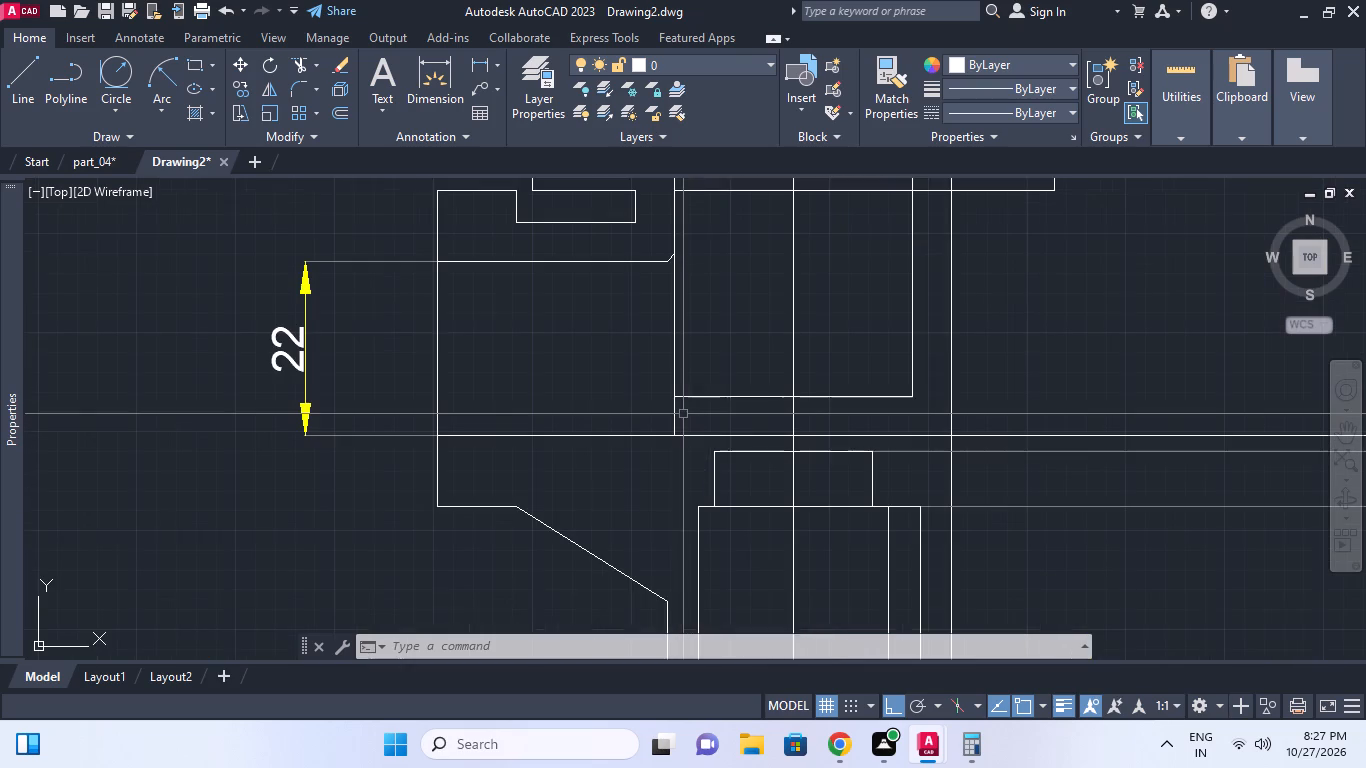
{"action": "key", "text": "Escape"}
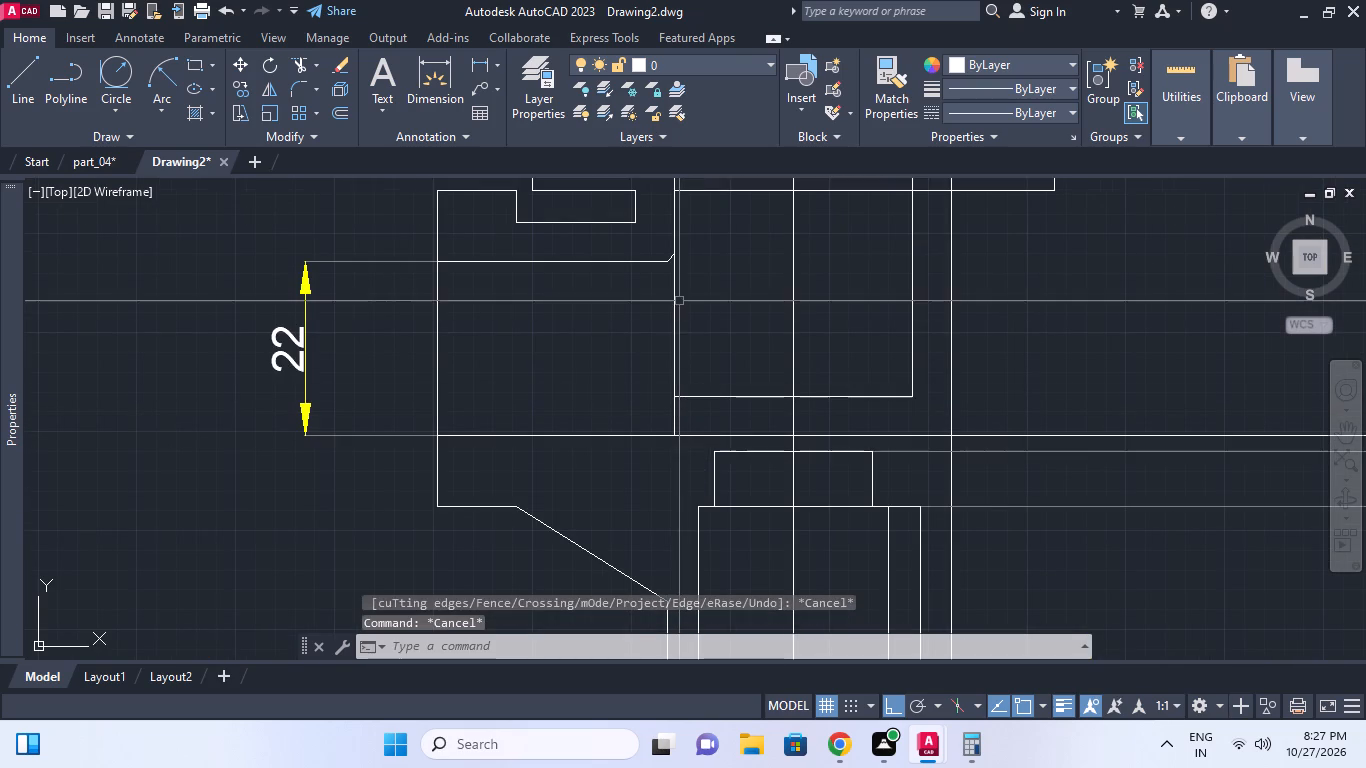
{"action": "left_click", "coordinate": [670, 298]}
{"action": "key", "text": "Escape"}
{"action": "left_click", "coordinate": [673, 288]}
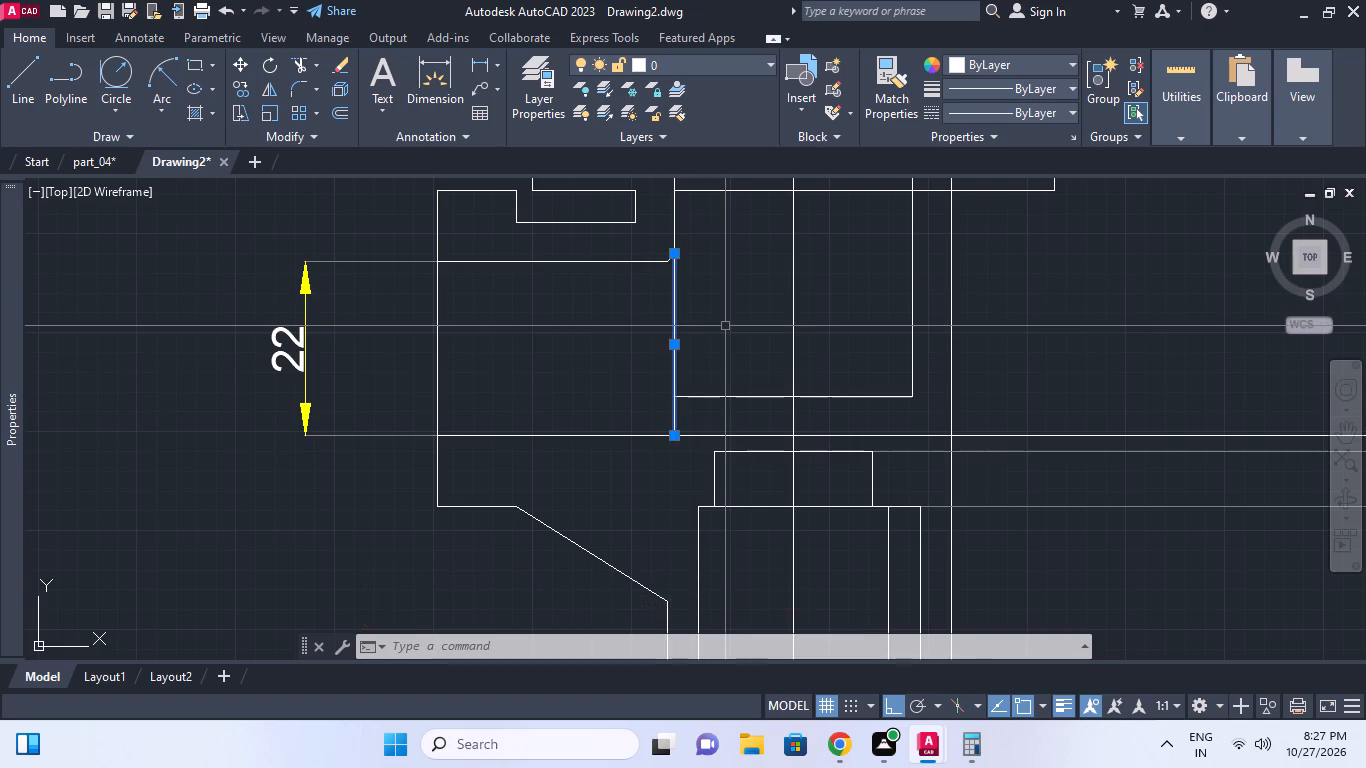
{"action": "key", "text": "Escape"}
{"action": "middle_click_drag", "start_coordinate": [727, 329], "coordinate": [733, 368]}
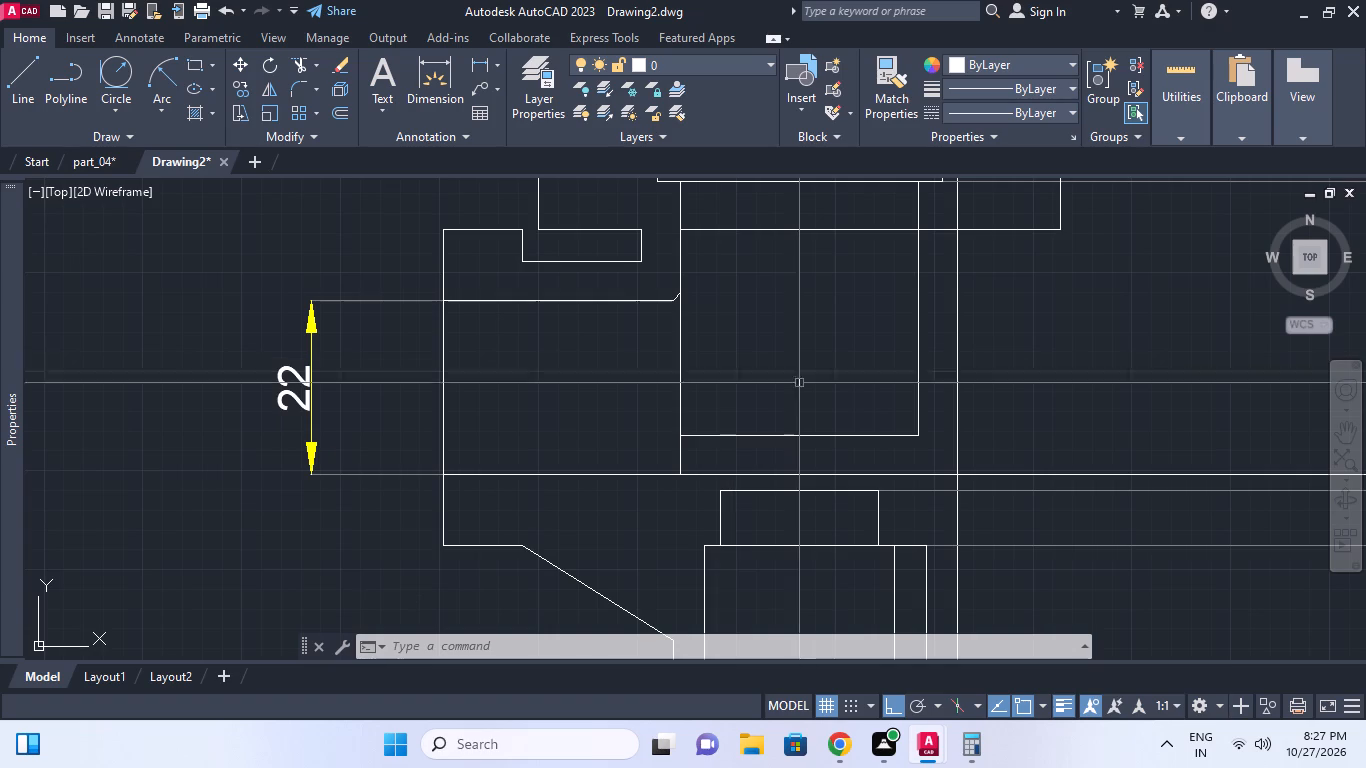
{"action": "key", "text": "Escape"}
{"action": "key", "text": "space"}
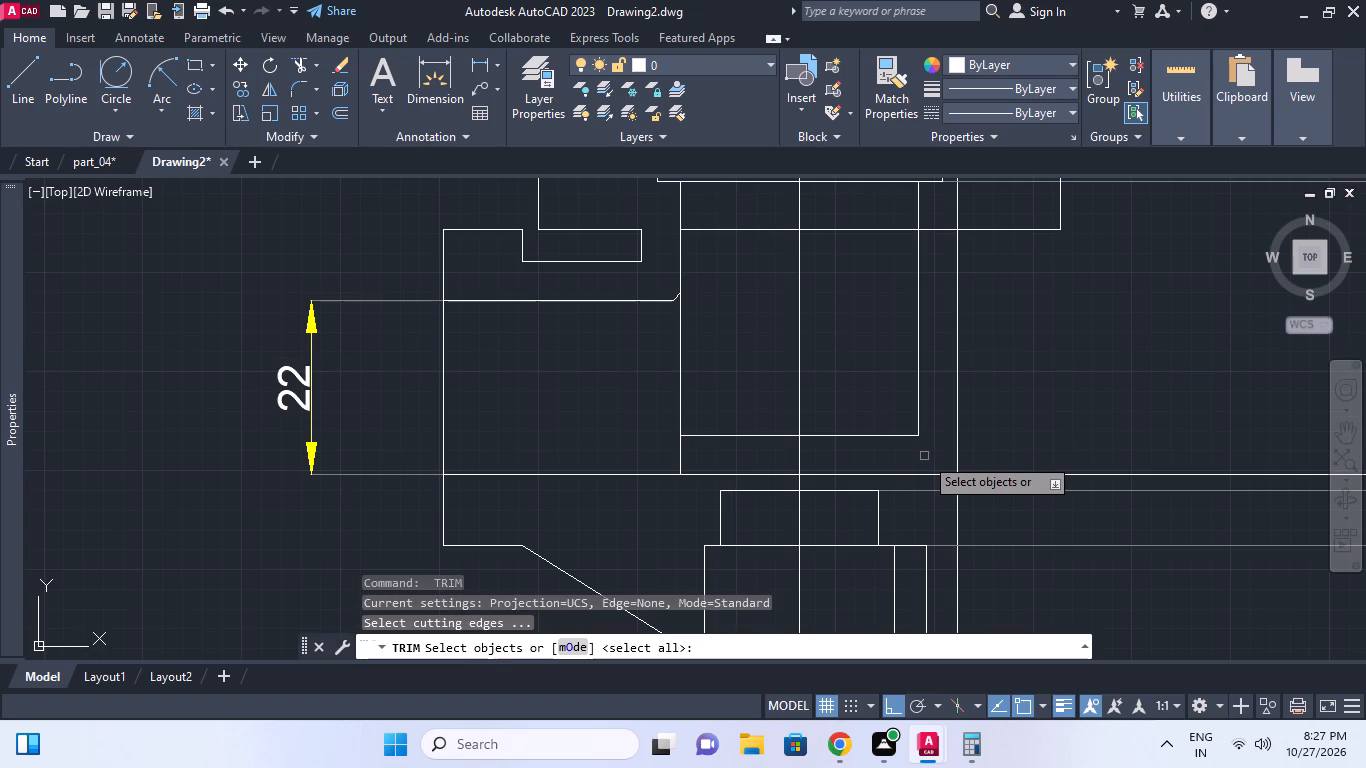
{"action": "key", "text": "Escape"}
Offset the vertical centreline 14 units to the left.
{"action": "key", "text": "o"}
{"action": "key", "text": "space"}
{"action": "type", "text": "14"}
{"action": "key", "text": "Return"}
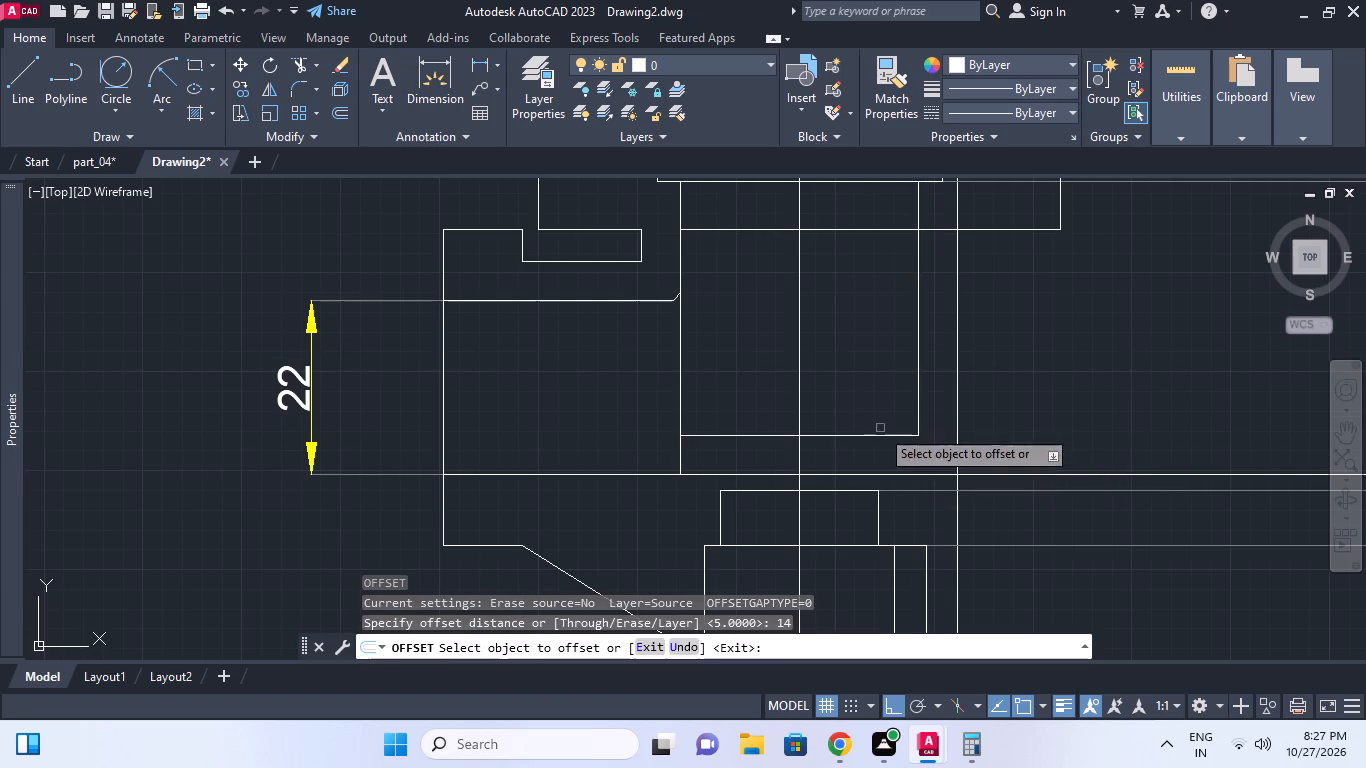
{"action": "left_click", "coordinate": [796, 377]}
{"action": "left_click", "coordinate": [787, 360]}
{"action": "key", "text": "Escape"}
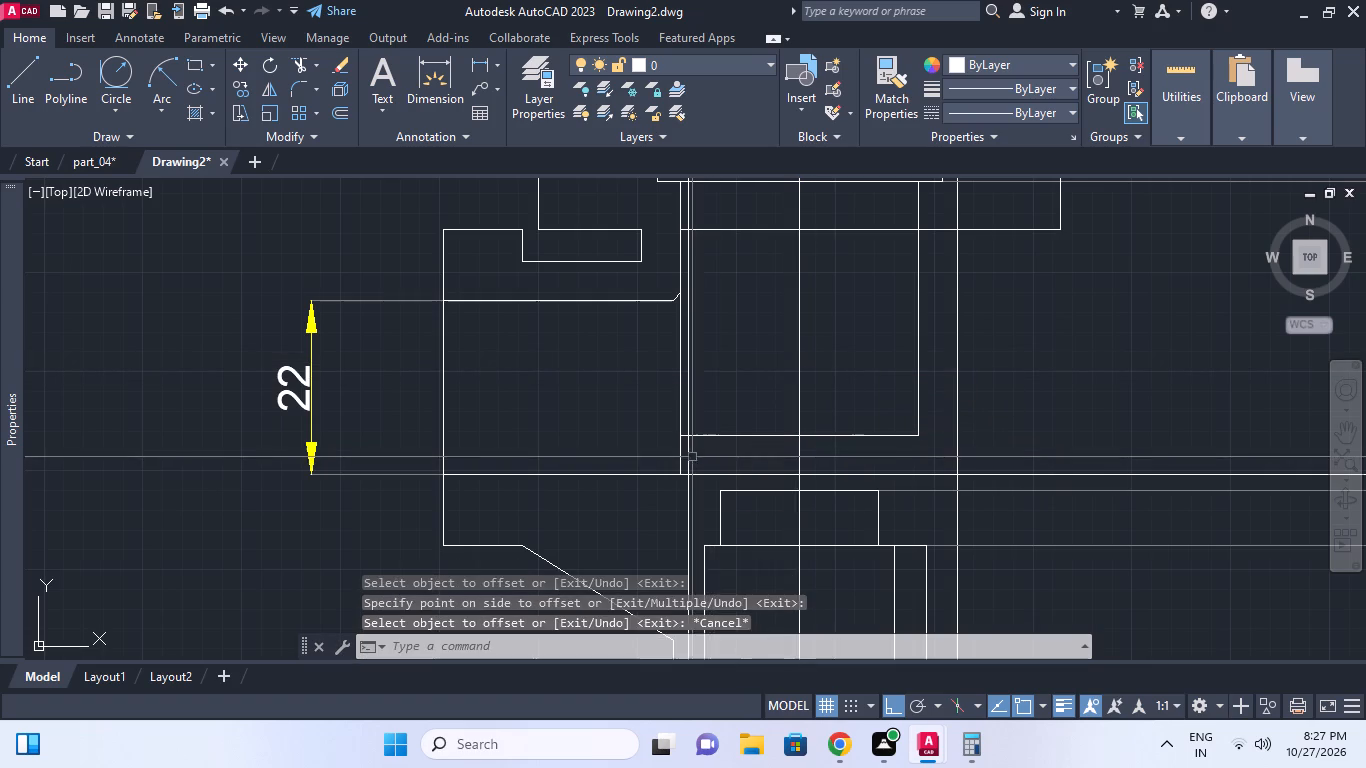
Erase the vertical line running from the chamfer down to the long horizontal line.
{"action": "left_click", "coordinate": [680, 455]}
{"action": "key", "text": "e"}
{"action": "key", "text": "space"}
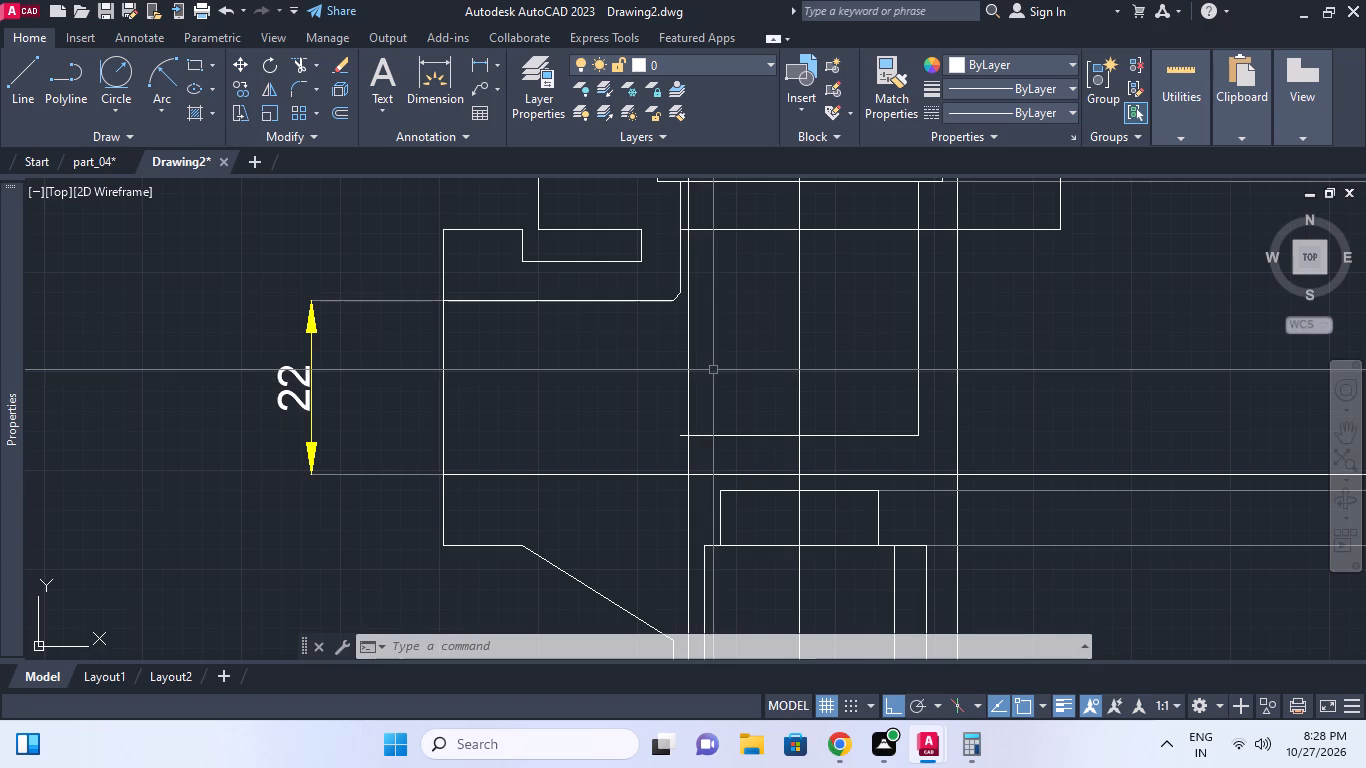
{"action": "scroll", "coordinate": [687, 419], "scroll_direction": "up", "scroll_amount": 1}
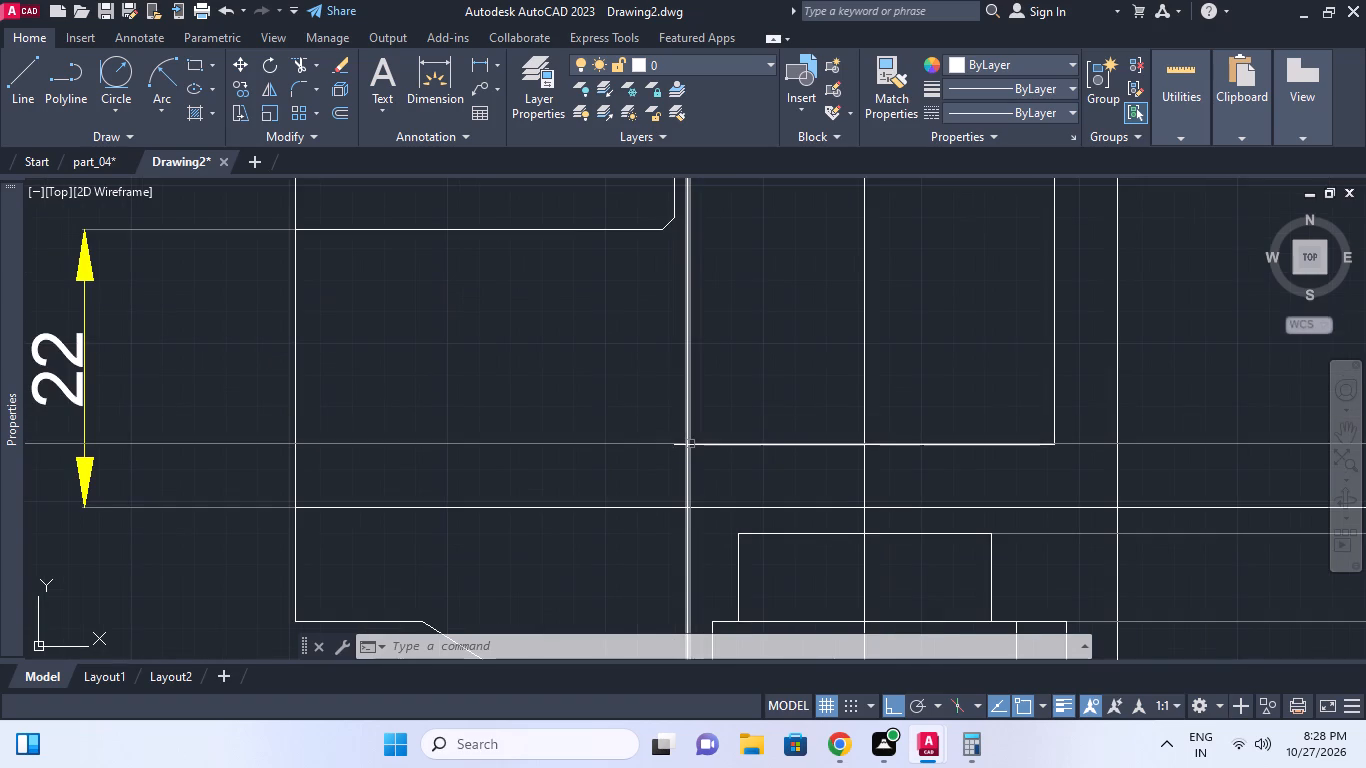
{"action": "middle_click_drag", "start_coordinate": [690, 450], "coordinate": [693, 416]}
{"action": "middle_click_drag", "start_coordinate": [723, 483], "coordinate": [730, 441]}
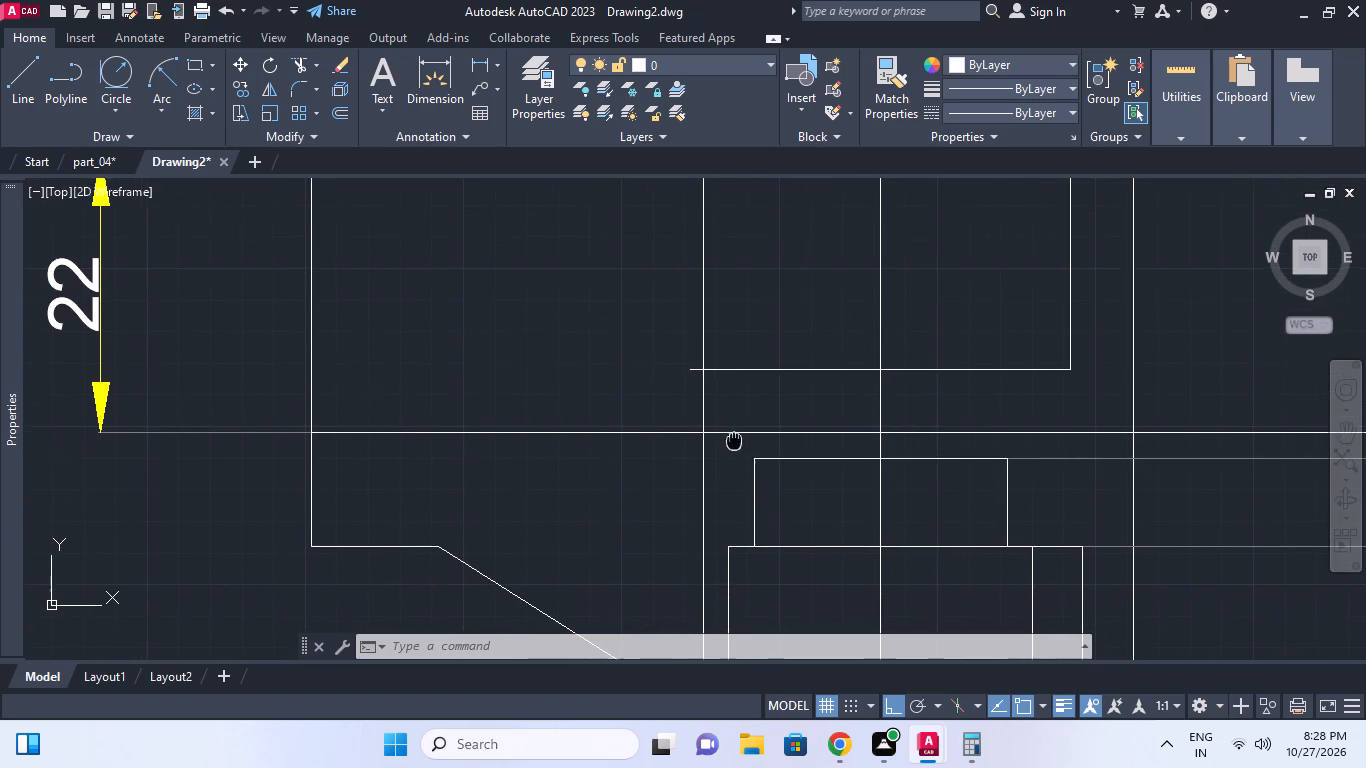
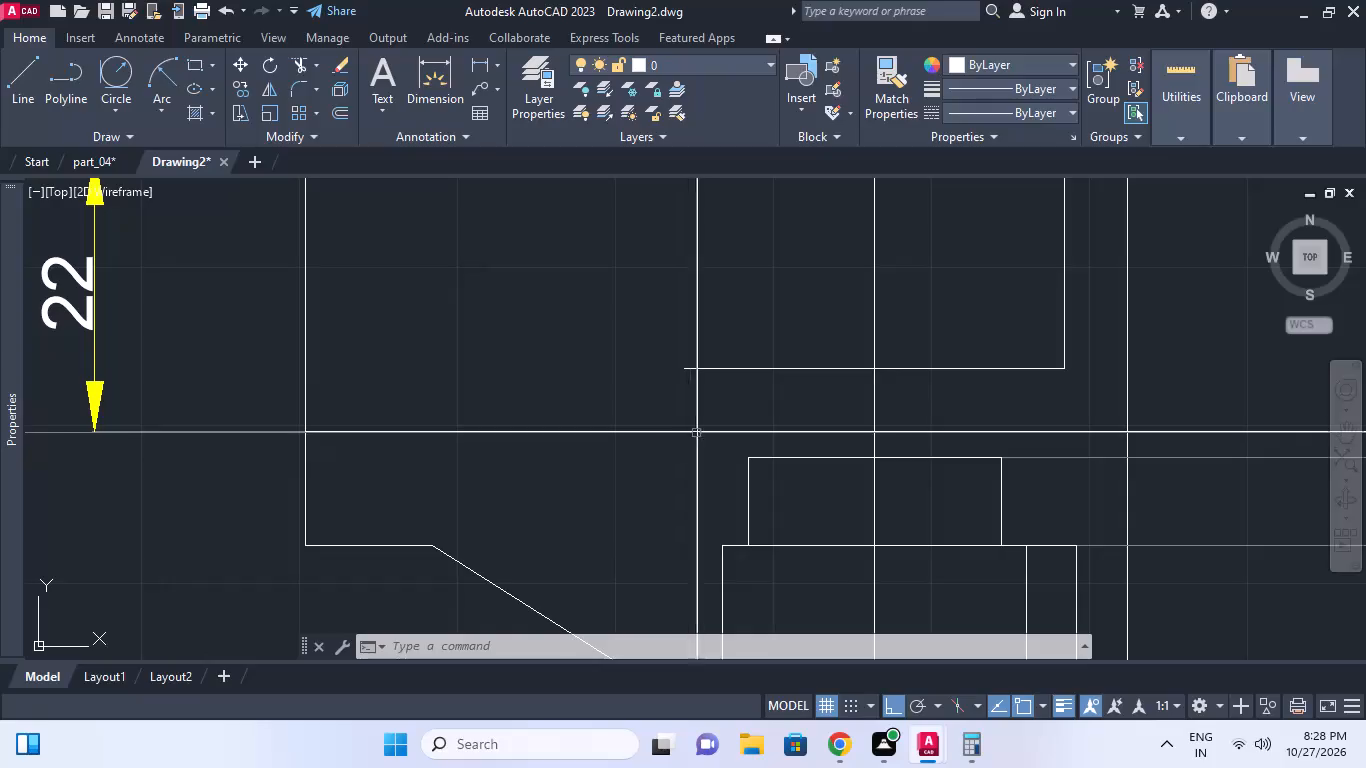
Offset the vertical line 1 unit to the left and the long horizontal line 1 unit upward at their crossing.
{"action": "key", "text": "Escape"}
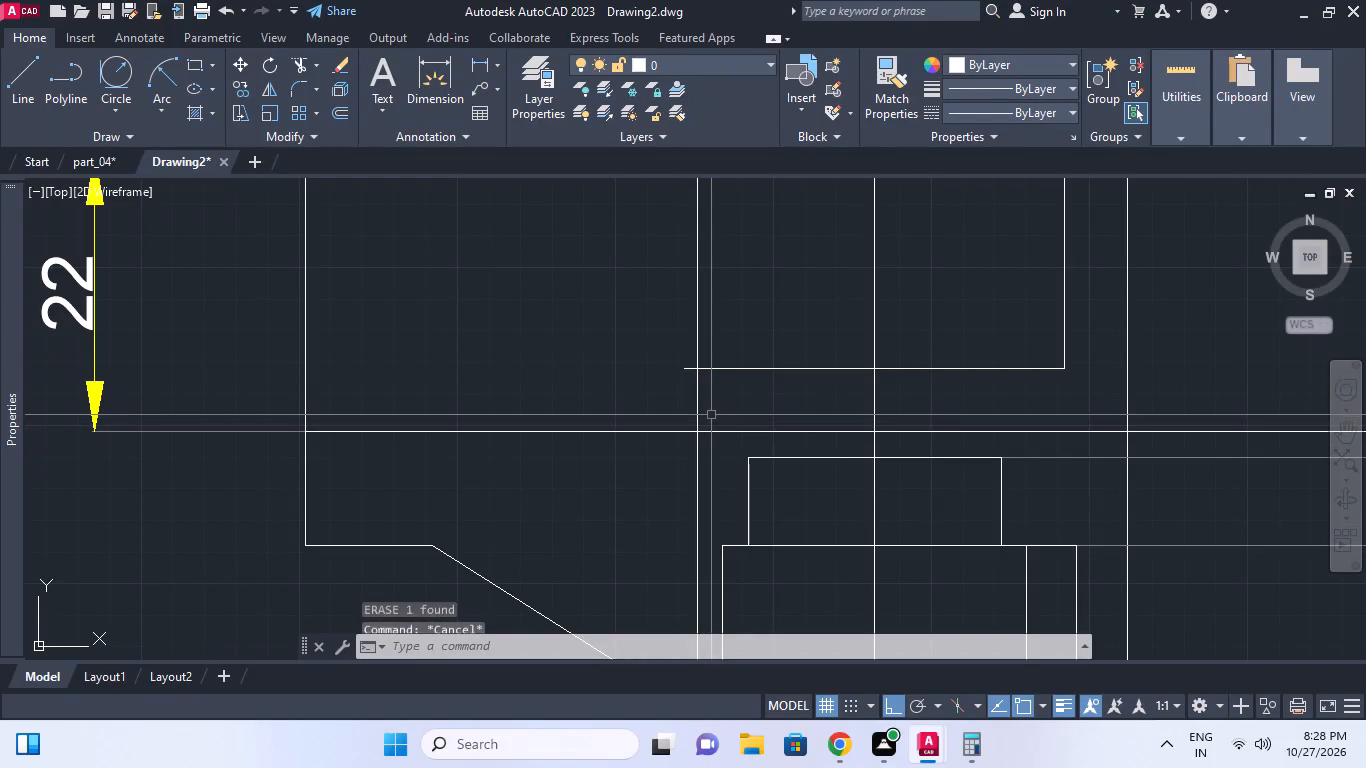
{"action": "type", "text": "o"}
{"action": "key", "text": "space"}
{"action": "key", "text": "1"}
{"action": "key", "text": "space"}
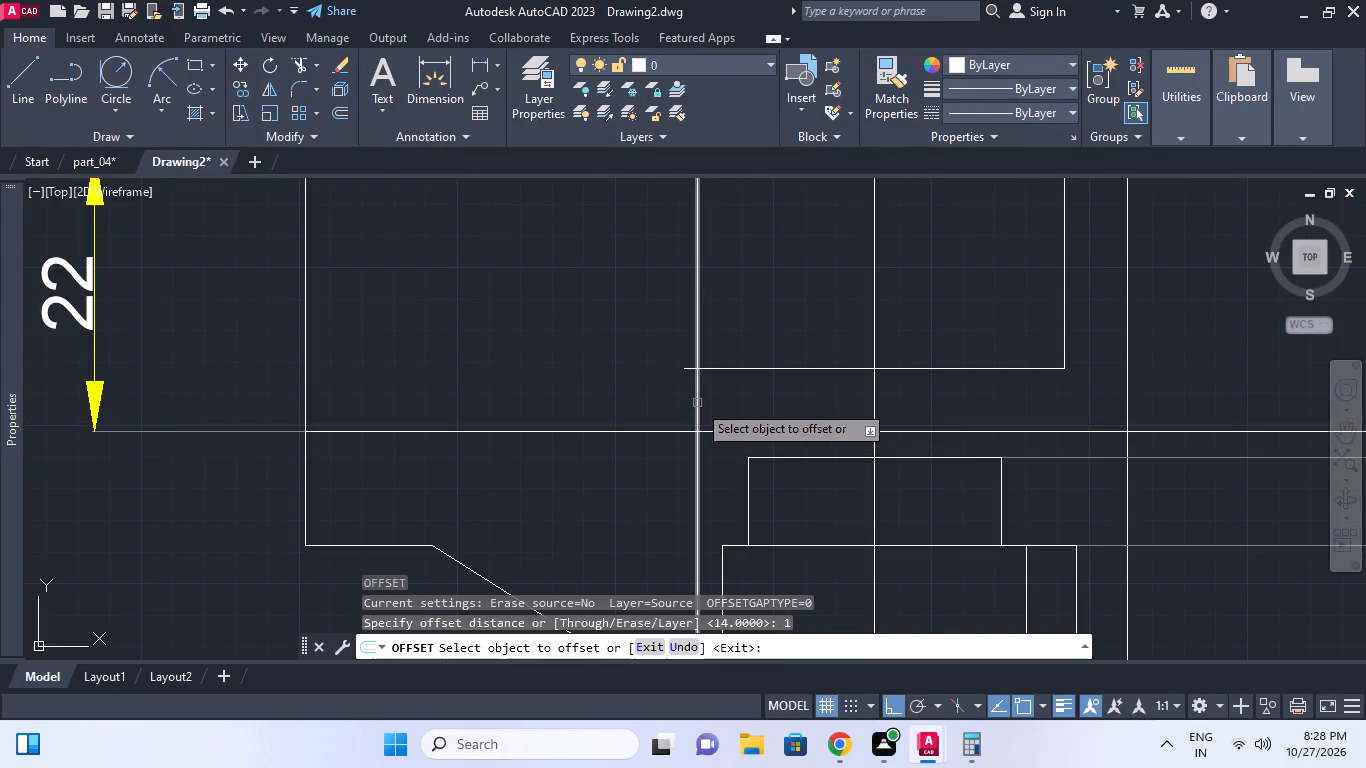
{"action": "left_click", "coordinate": [697, 403]}
{"action": "left_click", "coordinate": [682, 403]}
{"action": "left_click", "coordinate": [707, 433]}
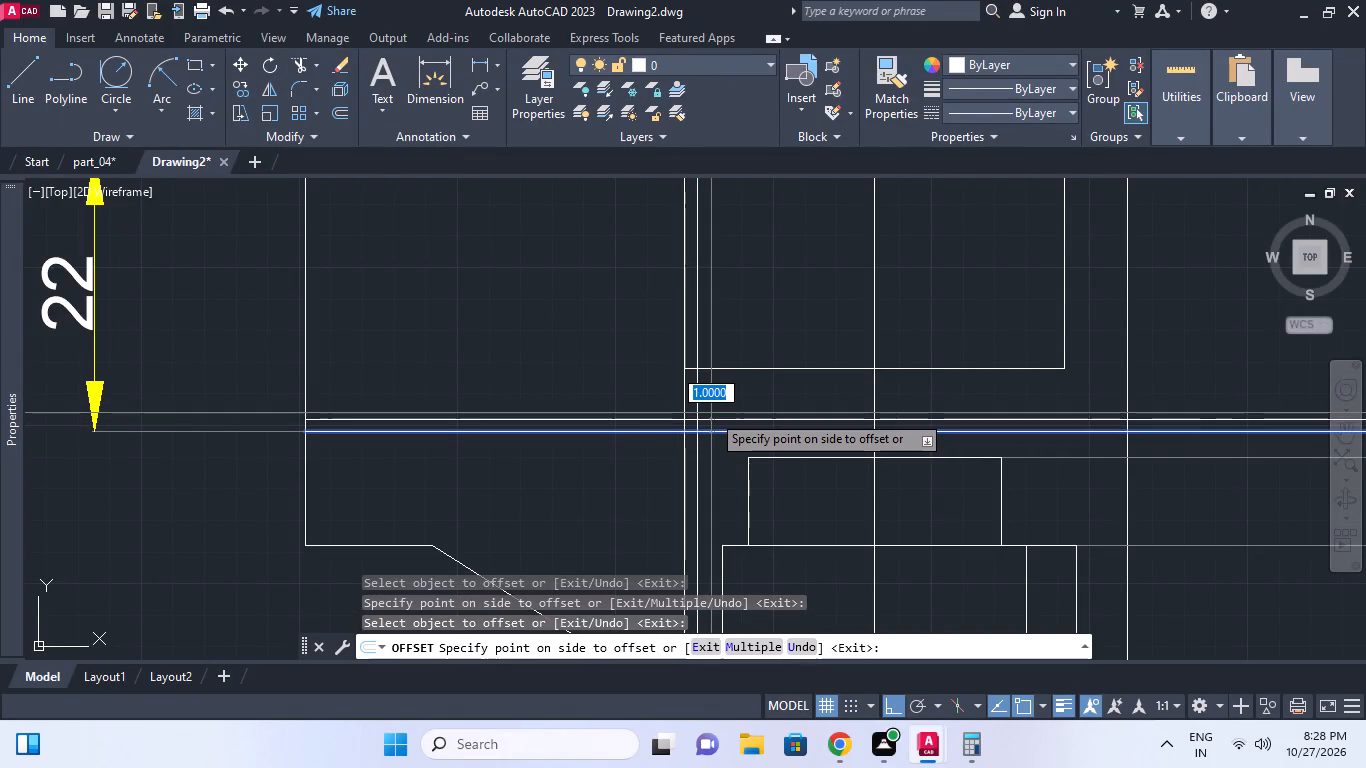
{"action": "left_click", "coordinate": [711, 413]}
{"action": "key", "text": "Escape"}
Draw a diagonal 1 by 1 unit chamfer line between the offset intersections at the lower corner.
{"action": "key", "text": "l"}
{"action": "key", "text": "space"}
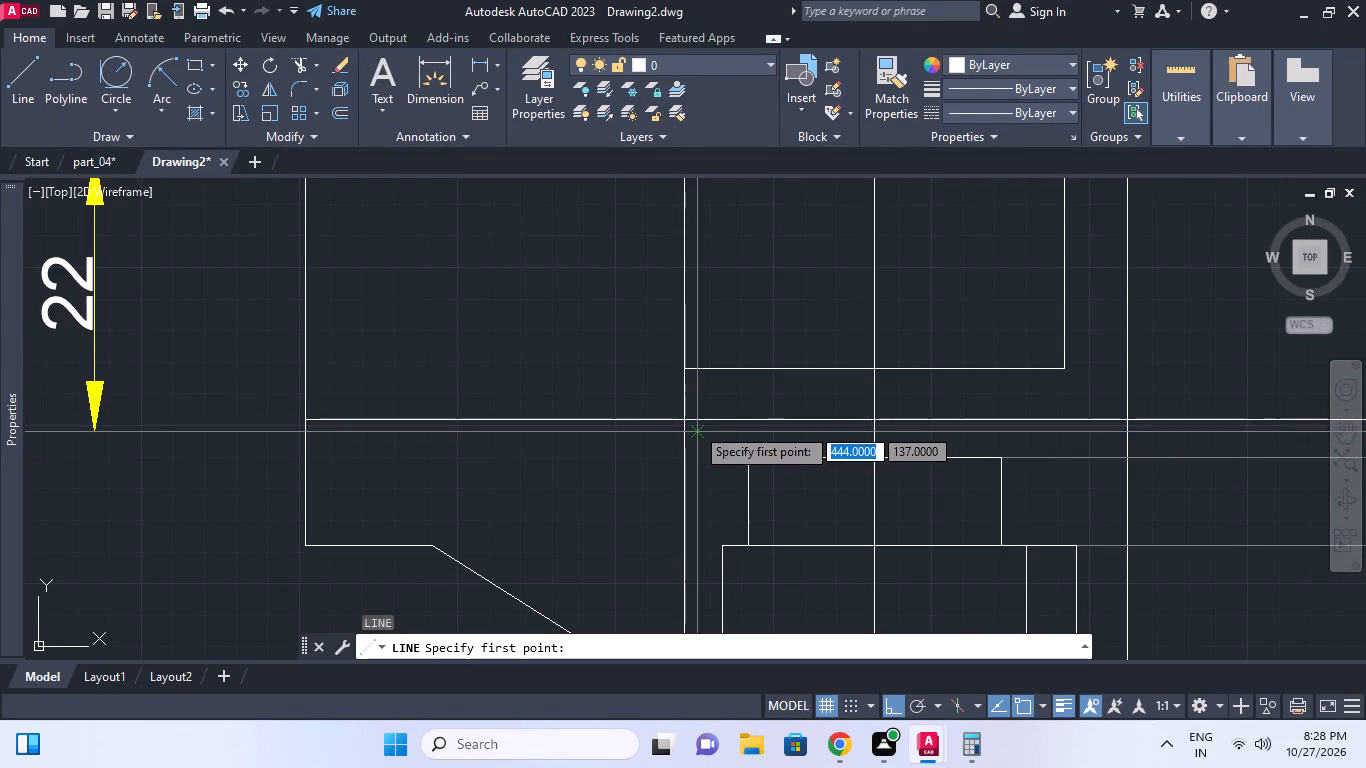
{"action": "left_click", "coordinate": [695, 416]}
{"action": "left_click", "coordinate": [684, 428]}
{"action": "key", "text": "Escape"}
{"action": "key", "text": "Escape"}
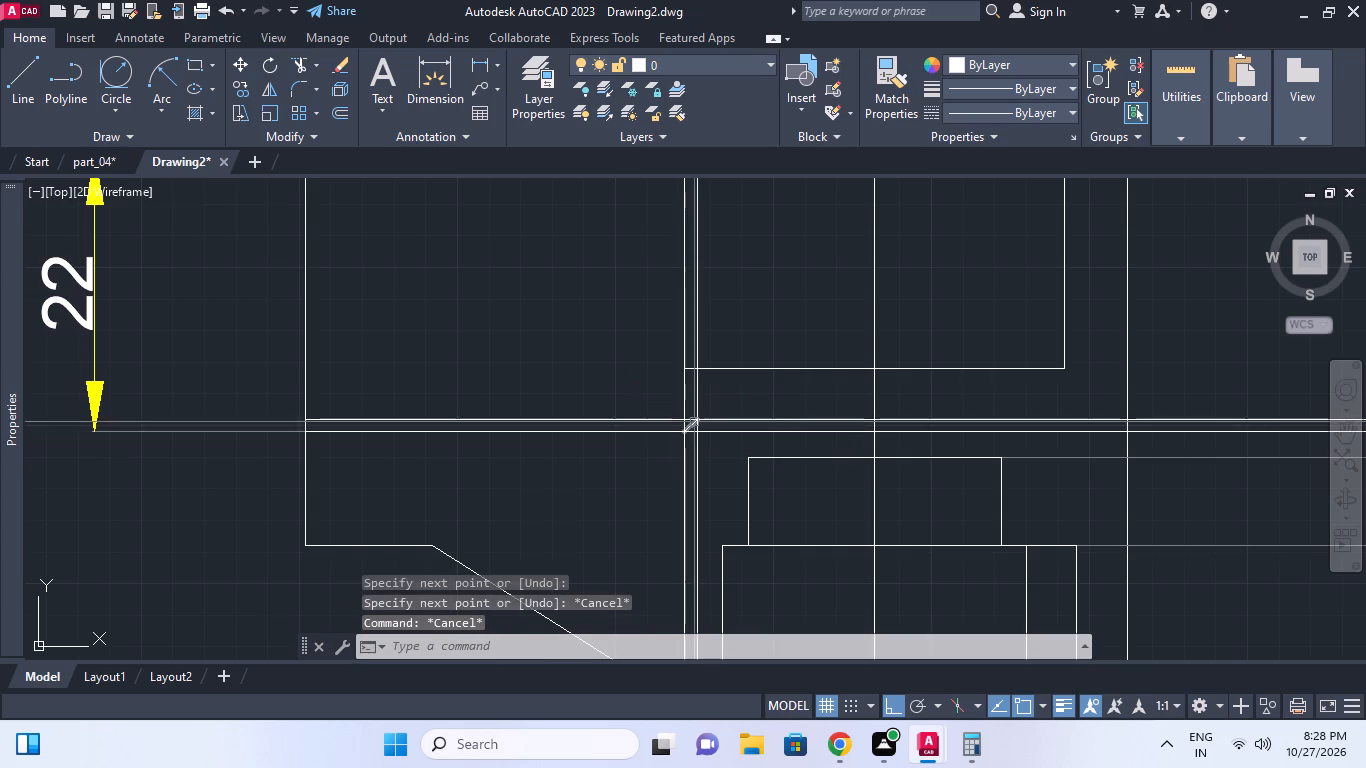
Erase the two 1-unit offset construction lines around the new chamfer.
{"action": "left_click", "coordinate": [696, 446]}
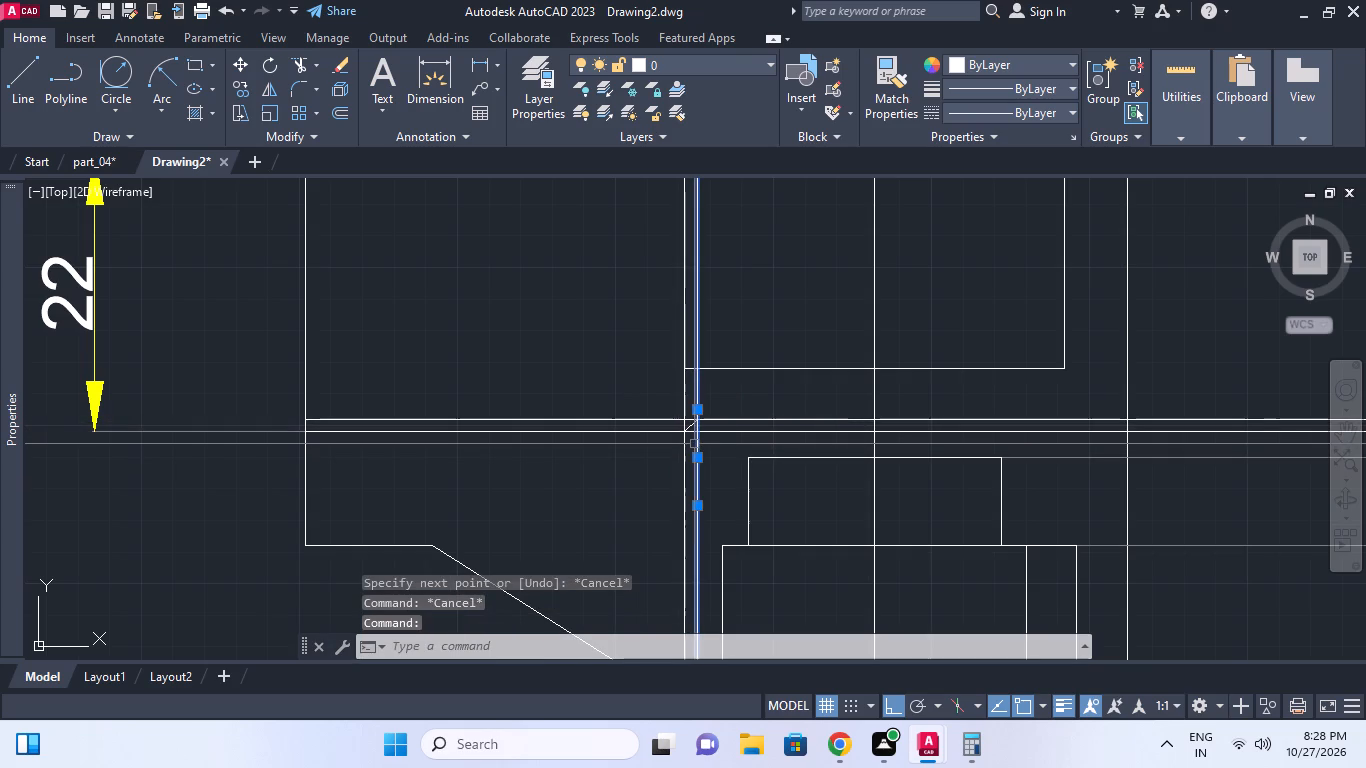
{"action": "key", "text": "Escape"}
{"action": "left_click", "coordinate": [682, 444]}
{"action": "key", "text": "e"}
{"action": "key", "text": "space"}
{"action": "left_click", "coordinate": [667, 424]}
{"action": "key", "text": "e"}
{"action": "key", "text": "space"}
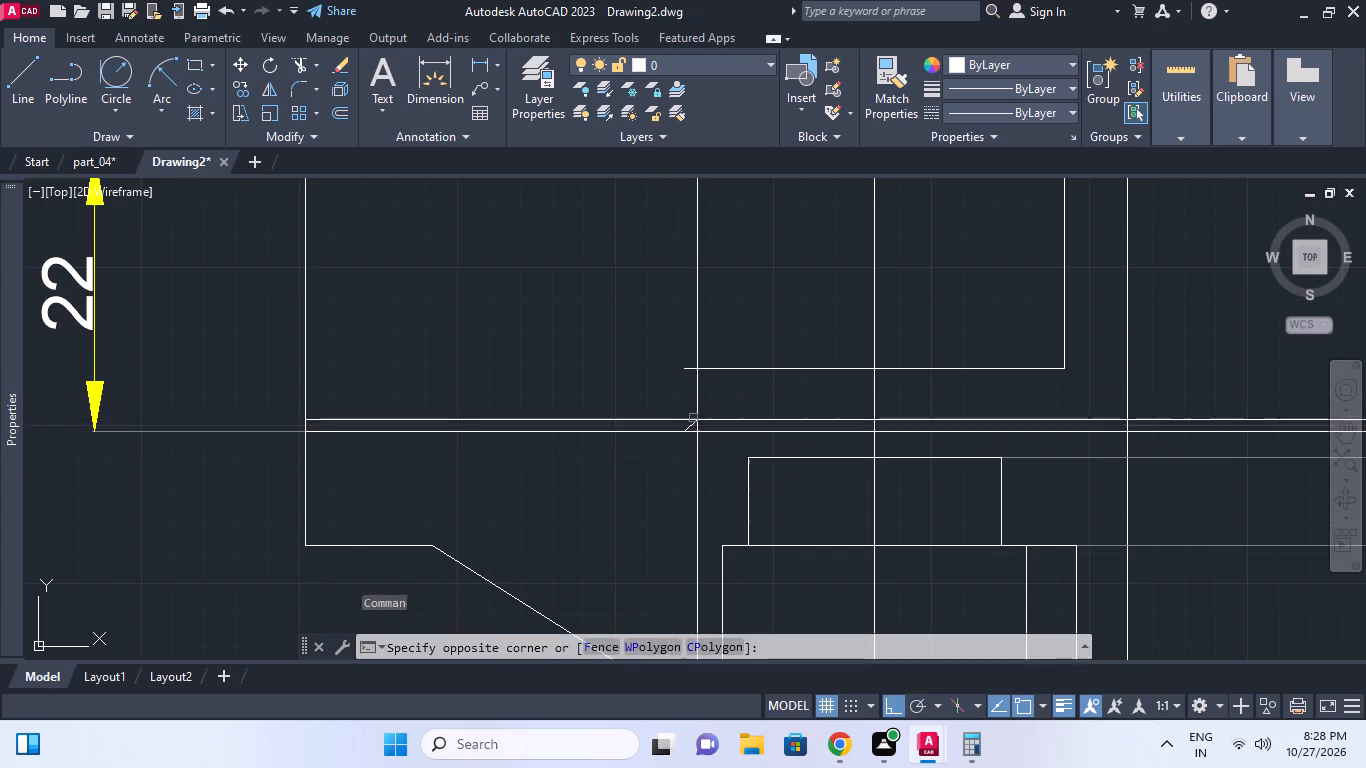
{"action": "left_click", "coordinate": [664, 425]}
{"action": "left_click", "coordinate": [669, 417]}
{"action": "left_click", "coordinate": [657, 418]}
{"action": "right_click", "coordinate": [655, 422]}
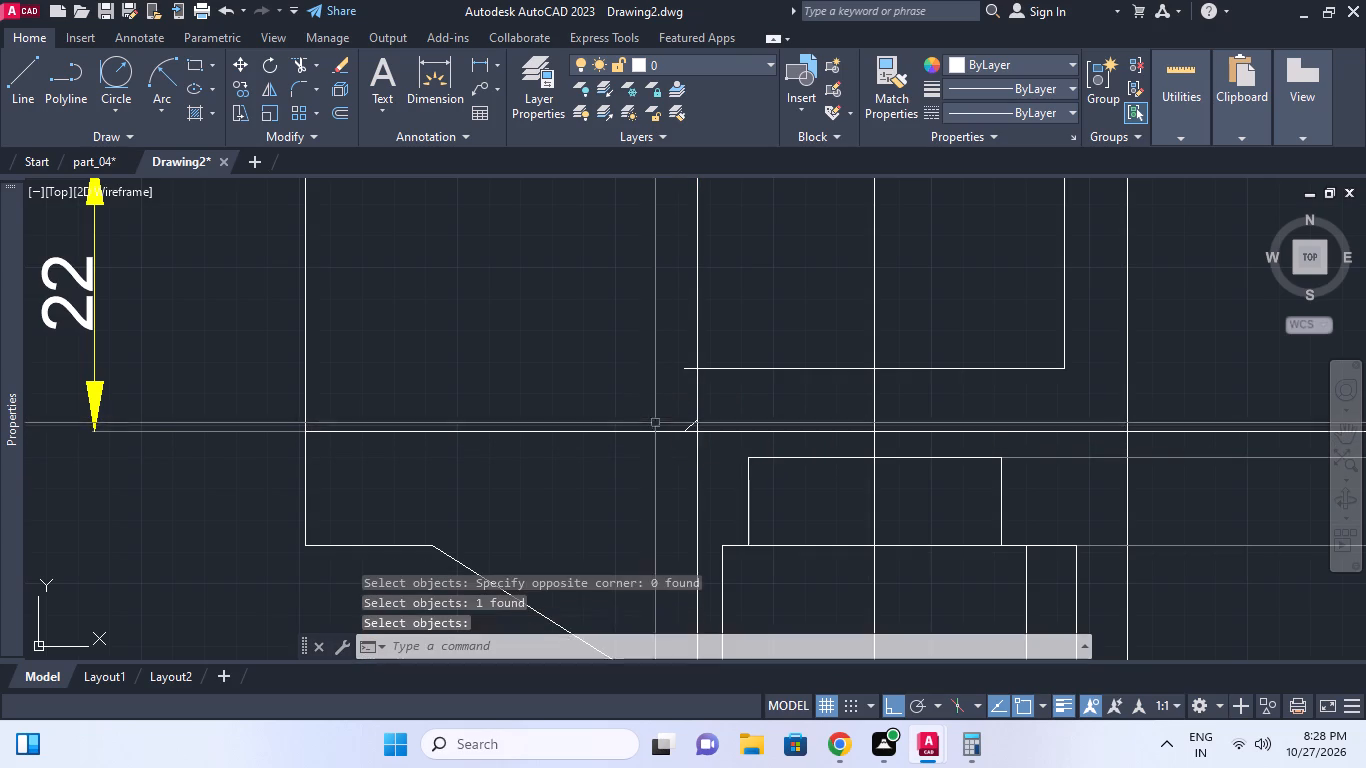
Trim the vertical line below the new chamfer and the long horizontal line to its right, using the chamfer as cutting edge.
{"action": "scroll", "coordinate": [691, 438], "scroll_direction": "up", "scroll_amount": 1}
{"action": "key", "text": "Escape"}
{"action": "middle_click", "coordinate": [691, 438]}
{"action": "key", "text": "t"}
{"action": "key", "text": "r"}
{"action": "key", "text": "space"}
{"action": "left_click", "coordinate": [692, 413]}
{"action": "key", "text": "space"}
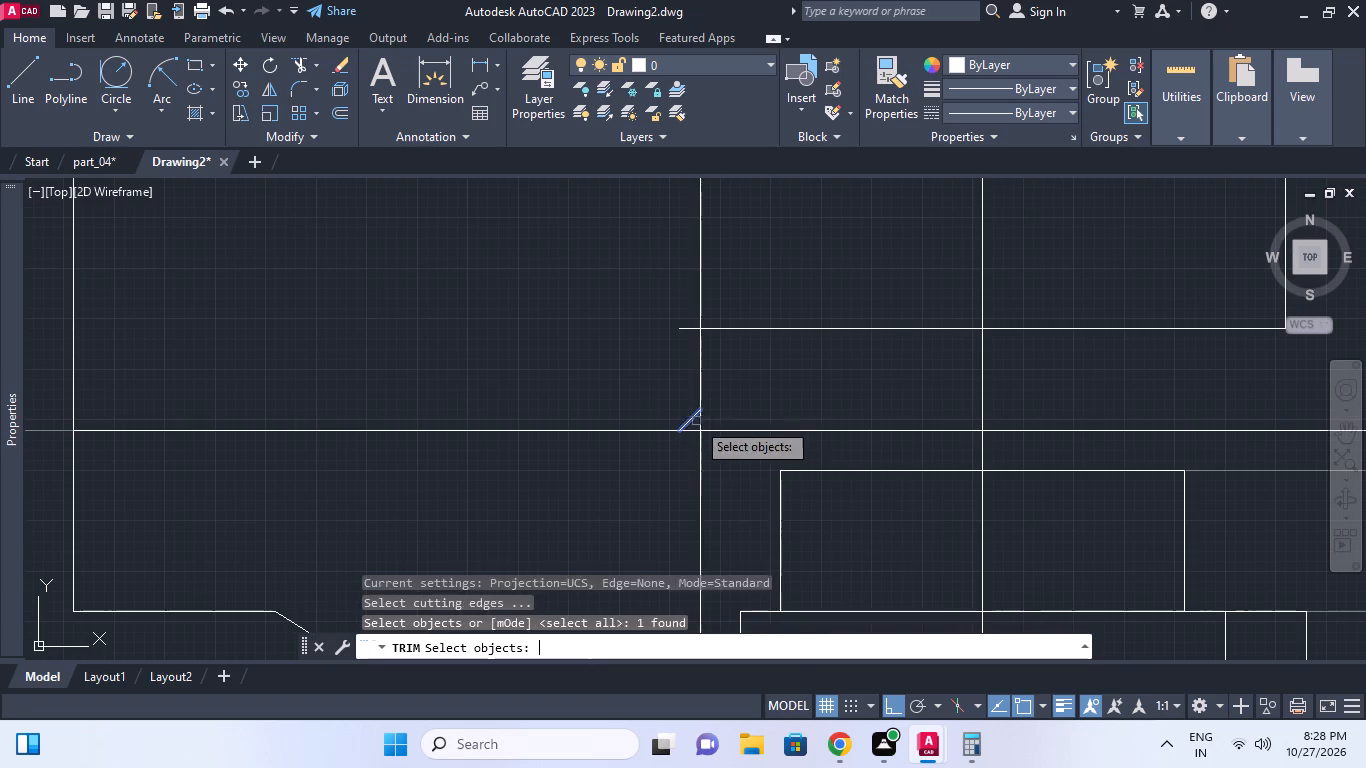
{"action": "left_click", "coordinate": [712, 425]}
{"action": "left_click", "coordinate": [689, 449]}
{"action": "key", "text": "Escape"}
{"action": "middle_click_drag", "start_coordinate": [753, 420], "coordinate": [736, 427]}
{"action": "scroll", "coordinate": [753, 420], "scroll_direction": "down", "scroll_amount": 1}
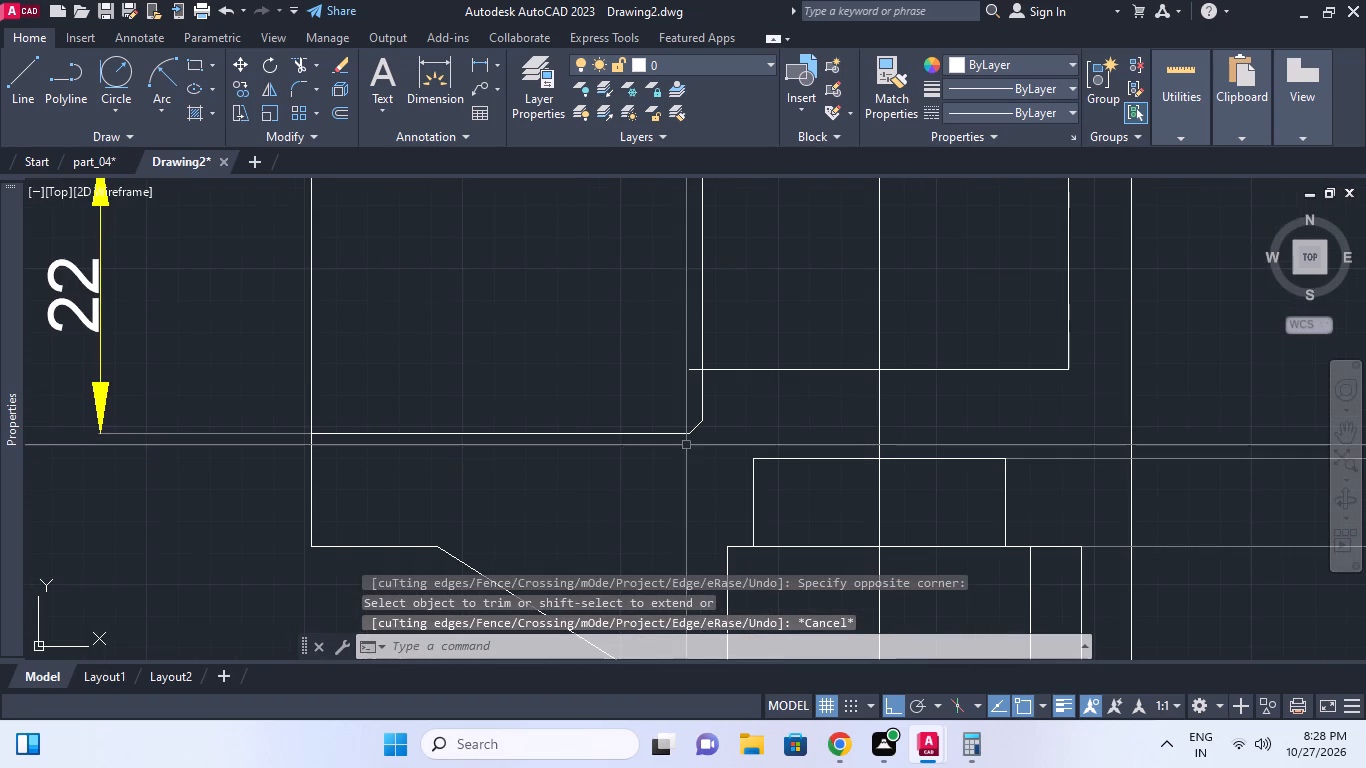
{"action": "key", "text": "Escape"}
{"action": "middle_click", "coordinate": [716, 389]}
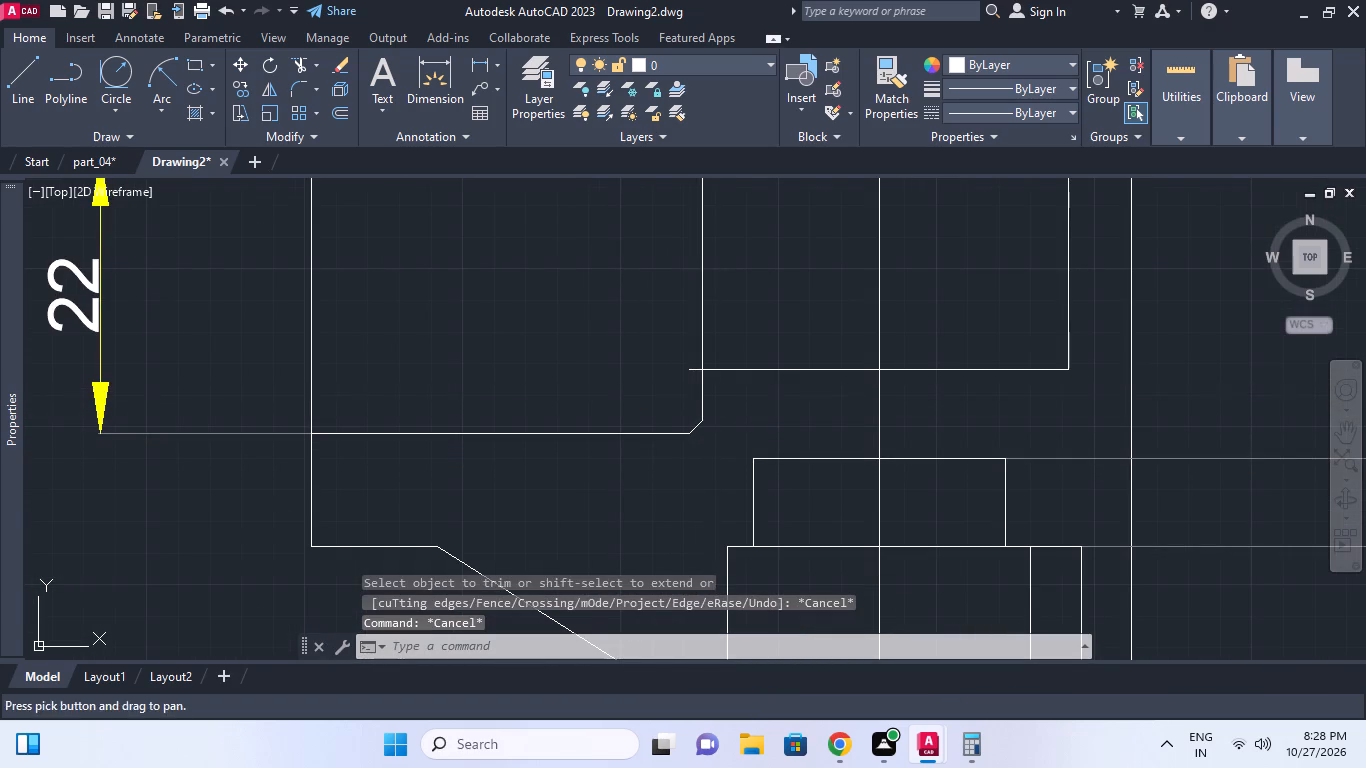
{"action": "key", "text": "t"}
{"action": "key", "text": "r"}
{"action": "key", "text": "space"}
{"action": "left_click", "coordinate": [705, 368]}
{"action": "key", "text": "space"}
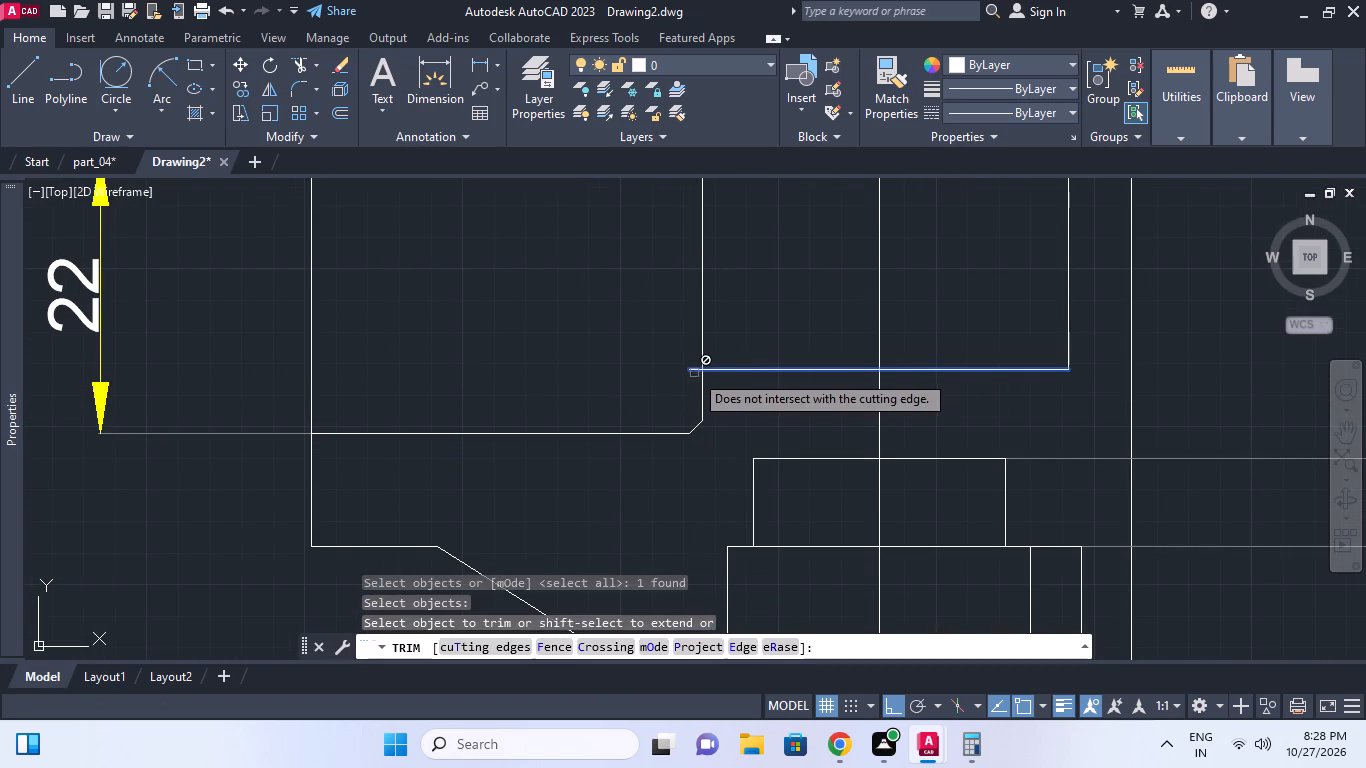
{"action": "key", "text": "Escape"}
Trim the bore's lower horizontal line where it overhangs to the left of the vertical line.
{"action": "key", "text": "space"}
{"action": "left_click", "coordinate": [706, 377]}
{"action": "key", "text": "space"}
{"action": "left_click", "coordinate": [687, 374]}
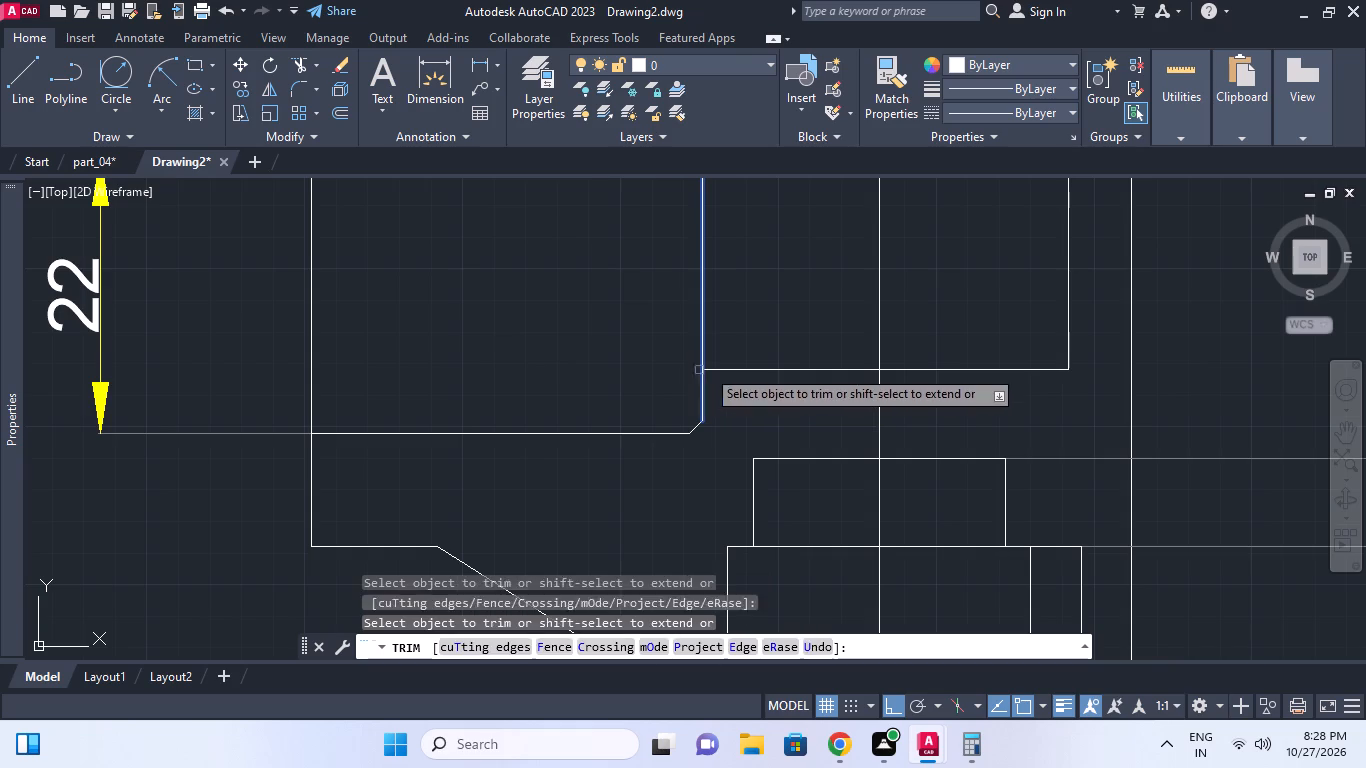
{"action": "key", "text": "Escape"}
Erase the vertical line that runs down to the lower chamfer.
{"action": "middle_click_drag", "start_coordinate": [734, 369], "coordinate": [726, 388]}
{"action": "scroll", "coordinate": [734, 371], "scroll_direction": "down", "scroll_amount": 1}
{"action": "middle_click", "coordinate": [687, 388]}
{"action": "scroll", "coordinate": [687, 391], "scroll_direction": "down", "scroll_amount": 1}
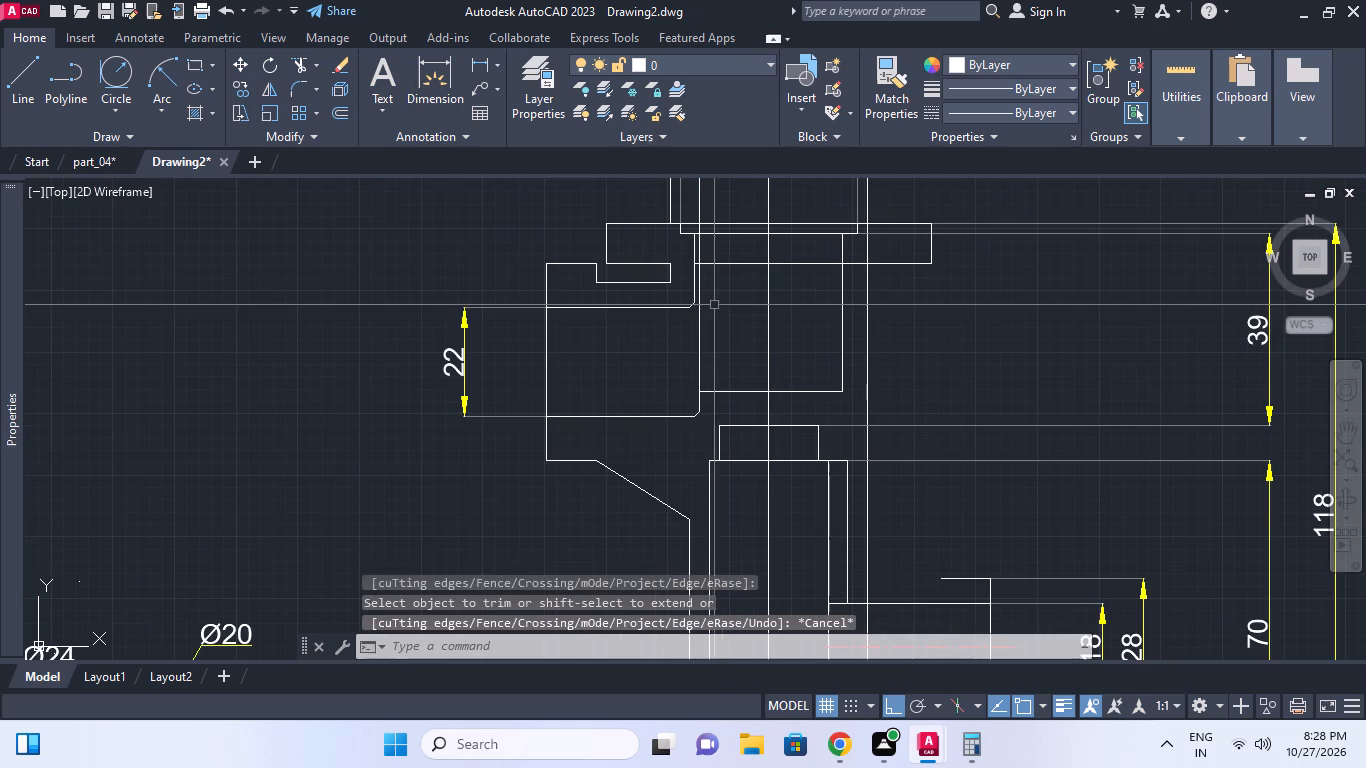
{"action": "scroll", "coordinate": [707, 305], "scroll_direction": "up", "scroll_amount": 1}
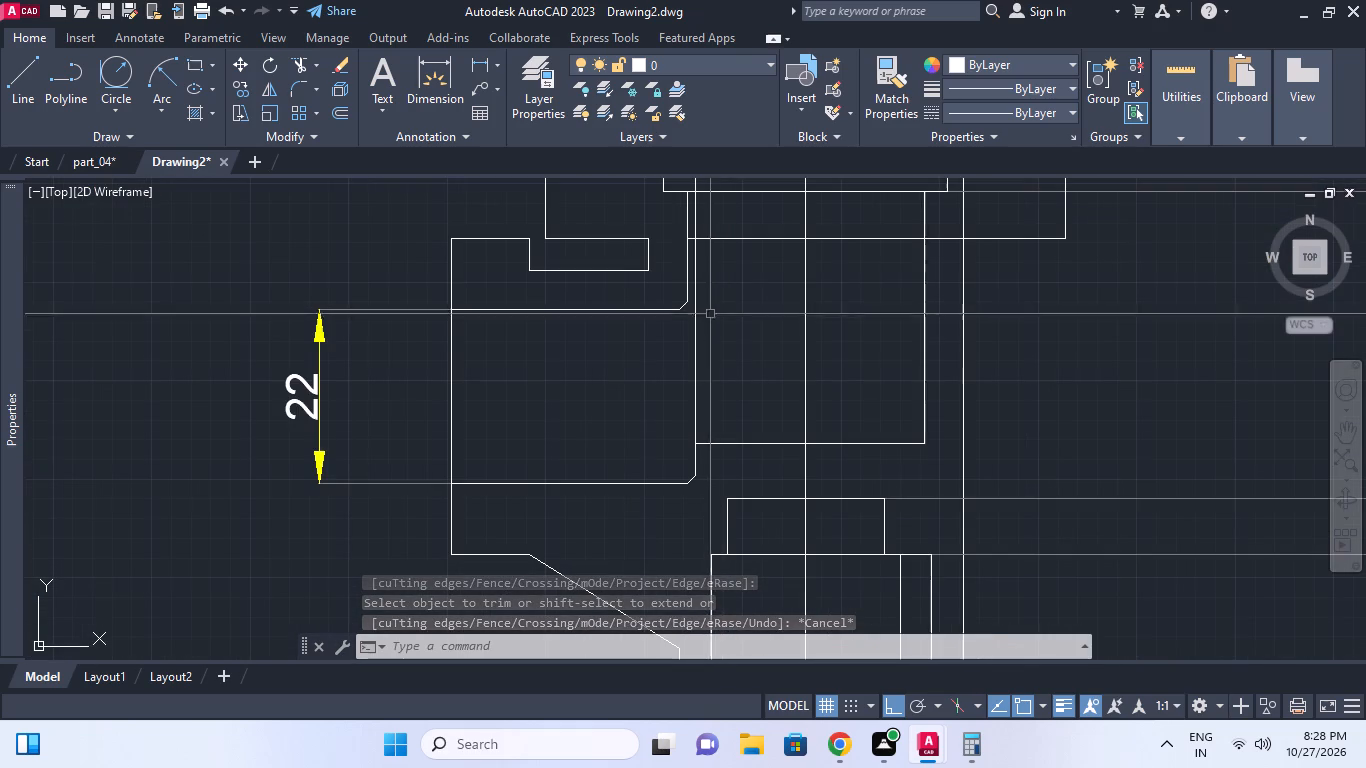
{"action": "left_click", "coordinate": [694, 334]}
{"action": "key", "text": "e"}
{"action": "key", "text": "space"}
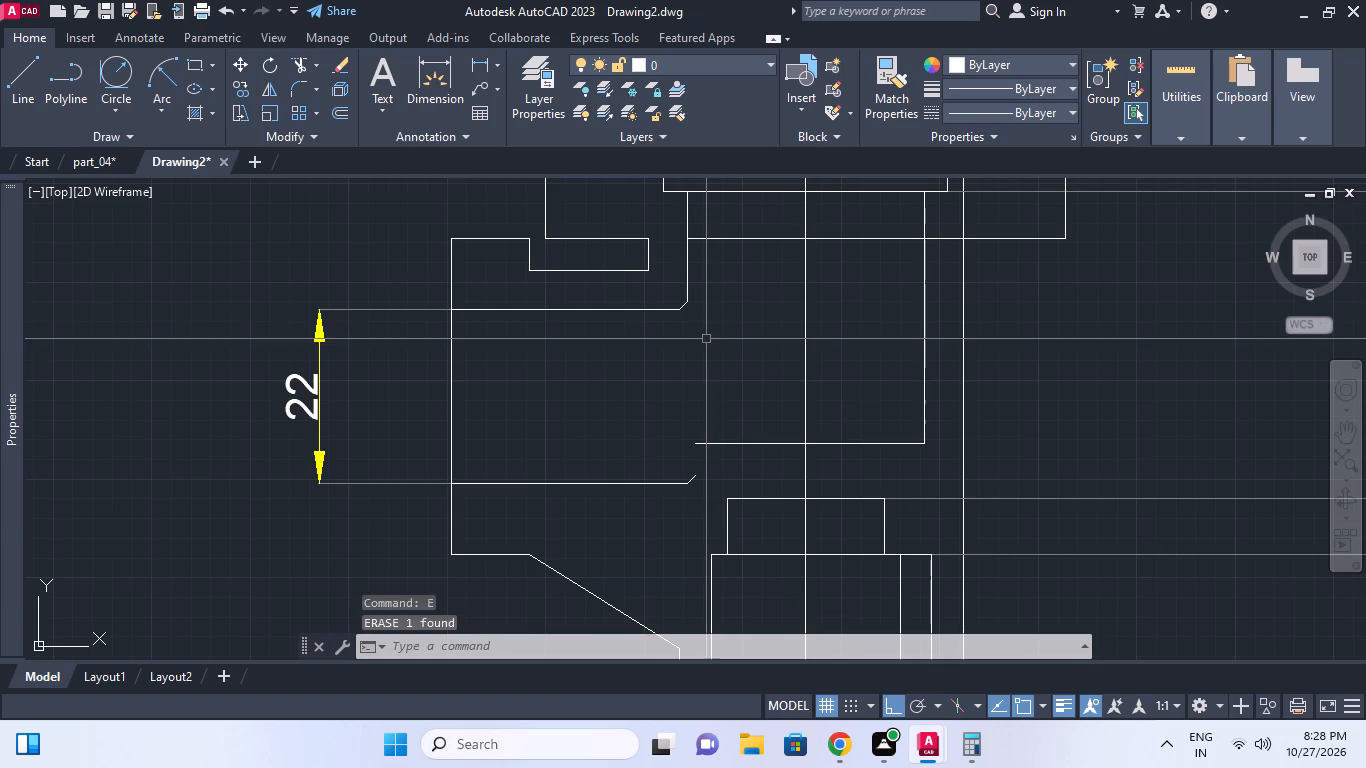
With ortho off, draw a three-point spline bulging right between the inner ends of the upper and lower chamfers.
{"action": "type", "text": "spl"}
{"action": "key", "text": "space"}
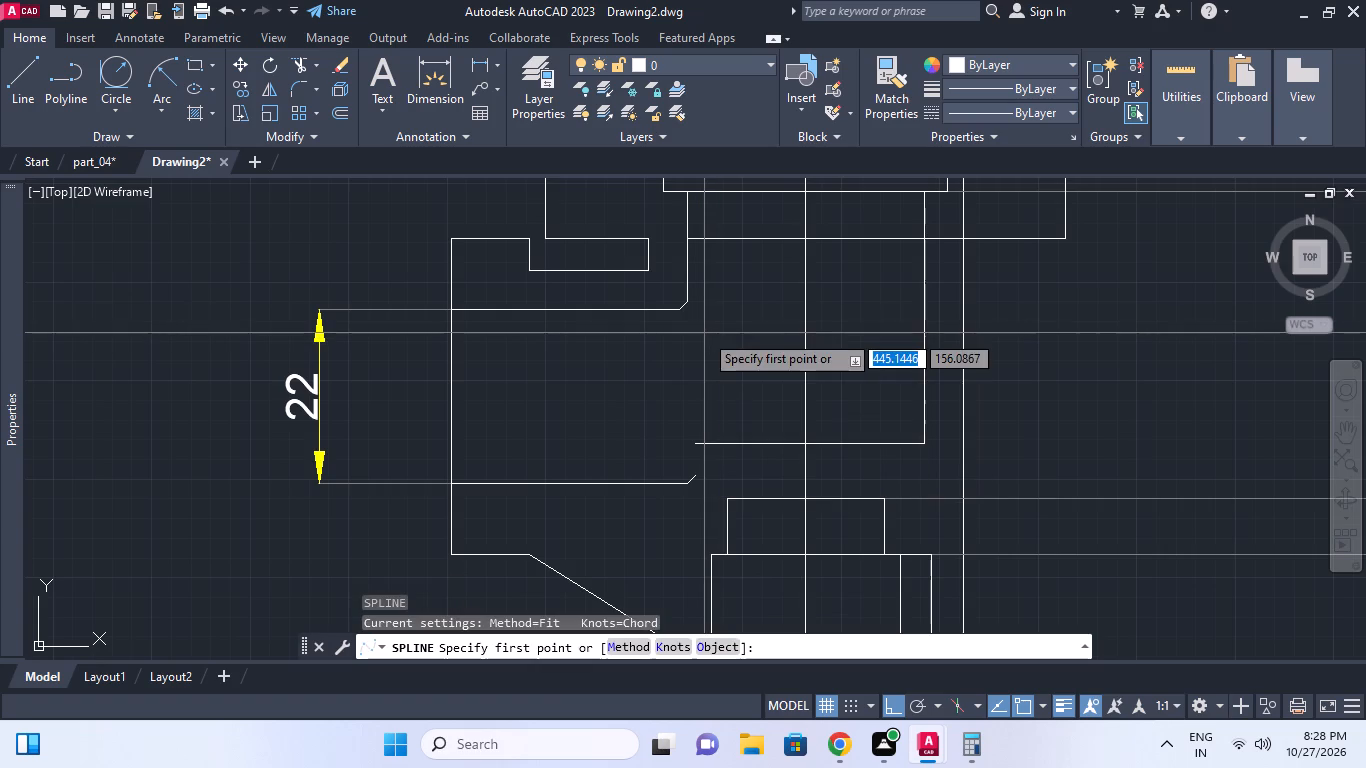
{"action": "left_click", "coordinate": [674, 311]}
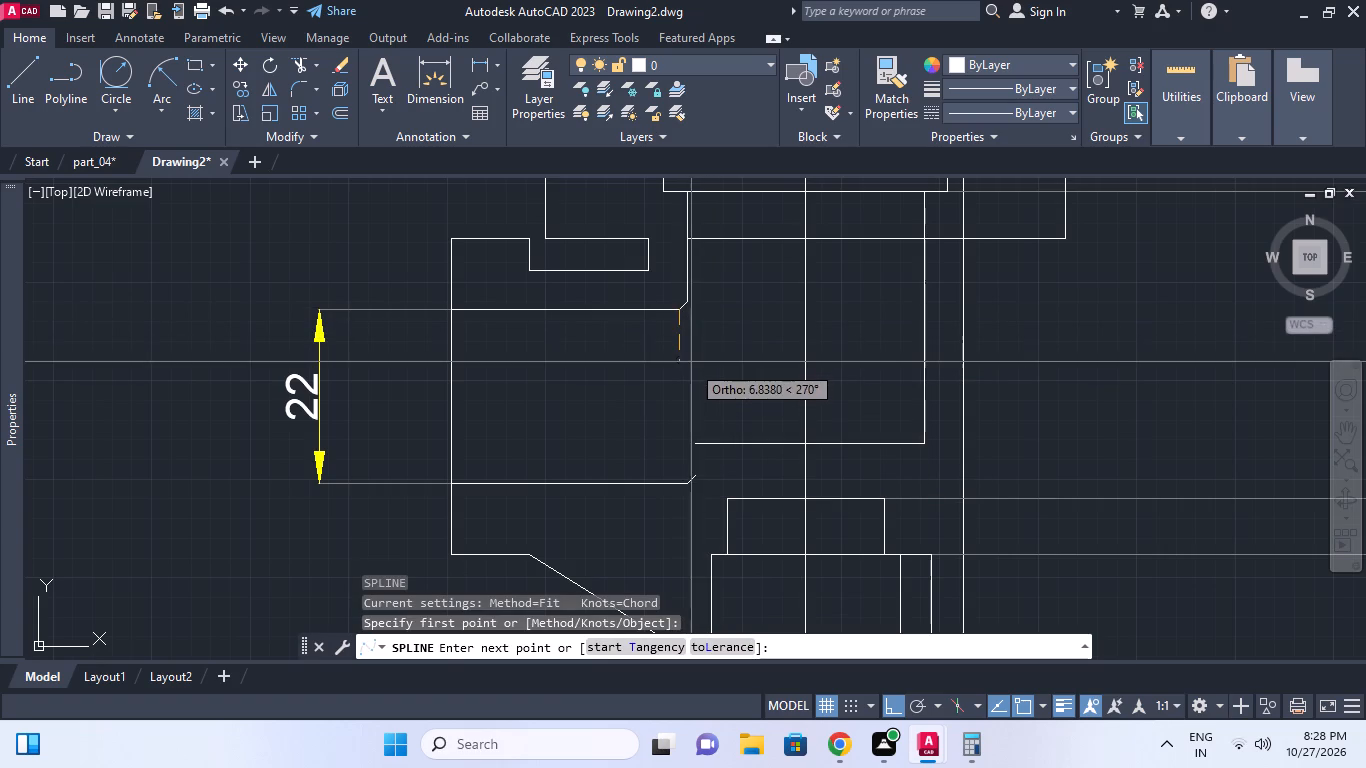
{"action": "key", "text": "F8"}
{"action": "left_click", "coordinate": [712, 375]}
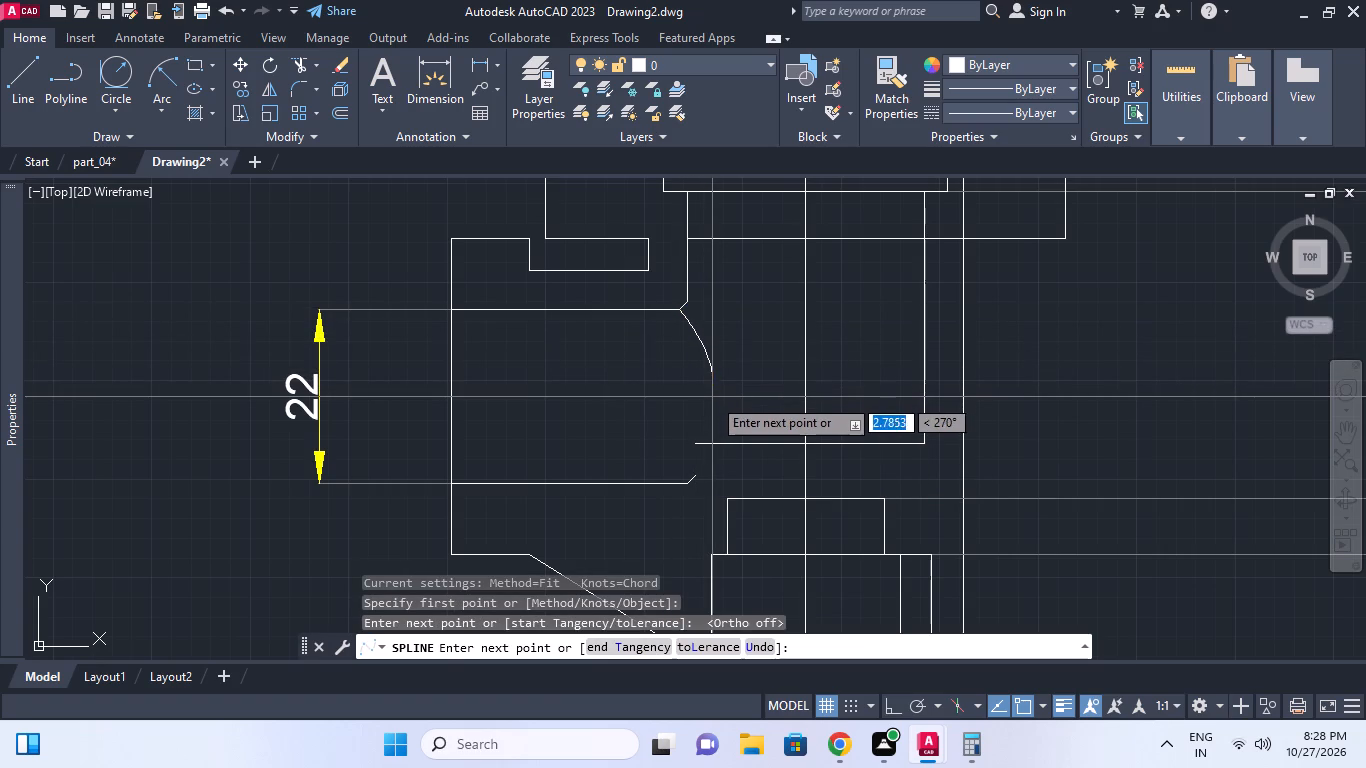
{"action": "key", "text": "Escape"}
{"action": "key", "text": "space"}
{"action": "left_click", "coordinate": [678, 312]}
{"action": "left_click", "coordinate": [718, 379]}
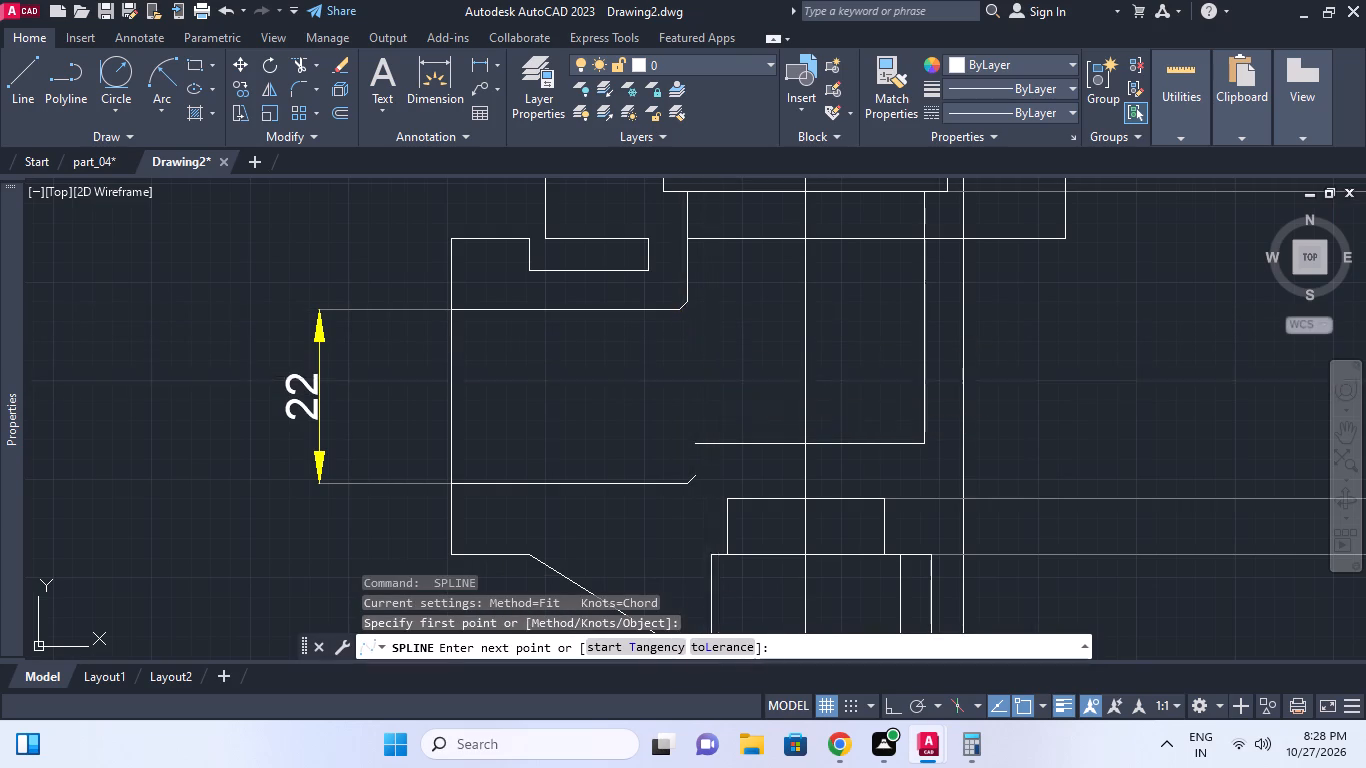
{"action": "left_click", "coordinate": [689, 489]}
{"action": "key", "text": "space"}
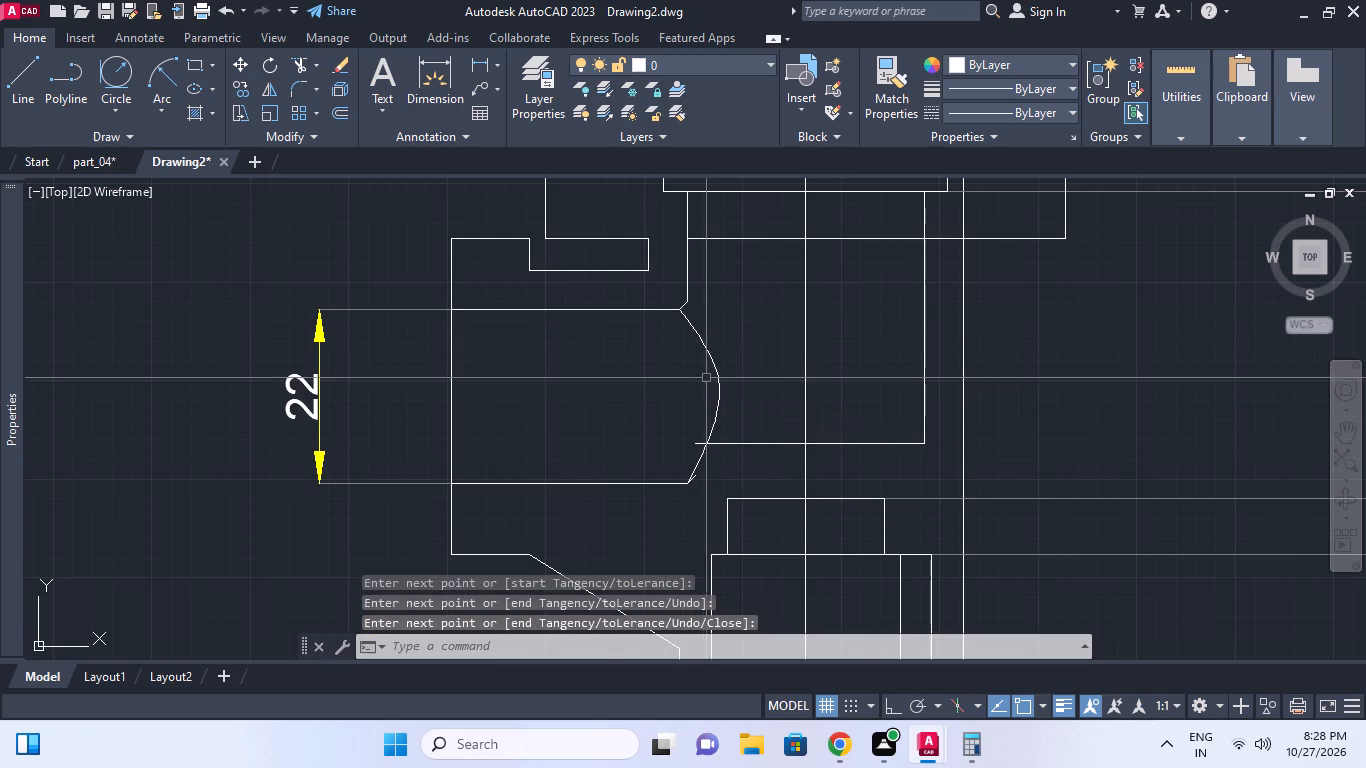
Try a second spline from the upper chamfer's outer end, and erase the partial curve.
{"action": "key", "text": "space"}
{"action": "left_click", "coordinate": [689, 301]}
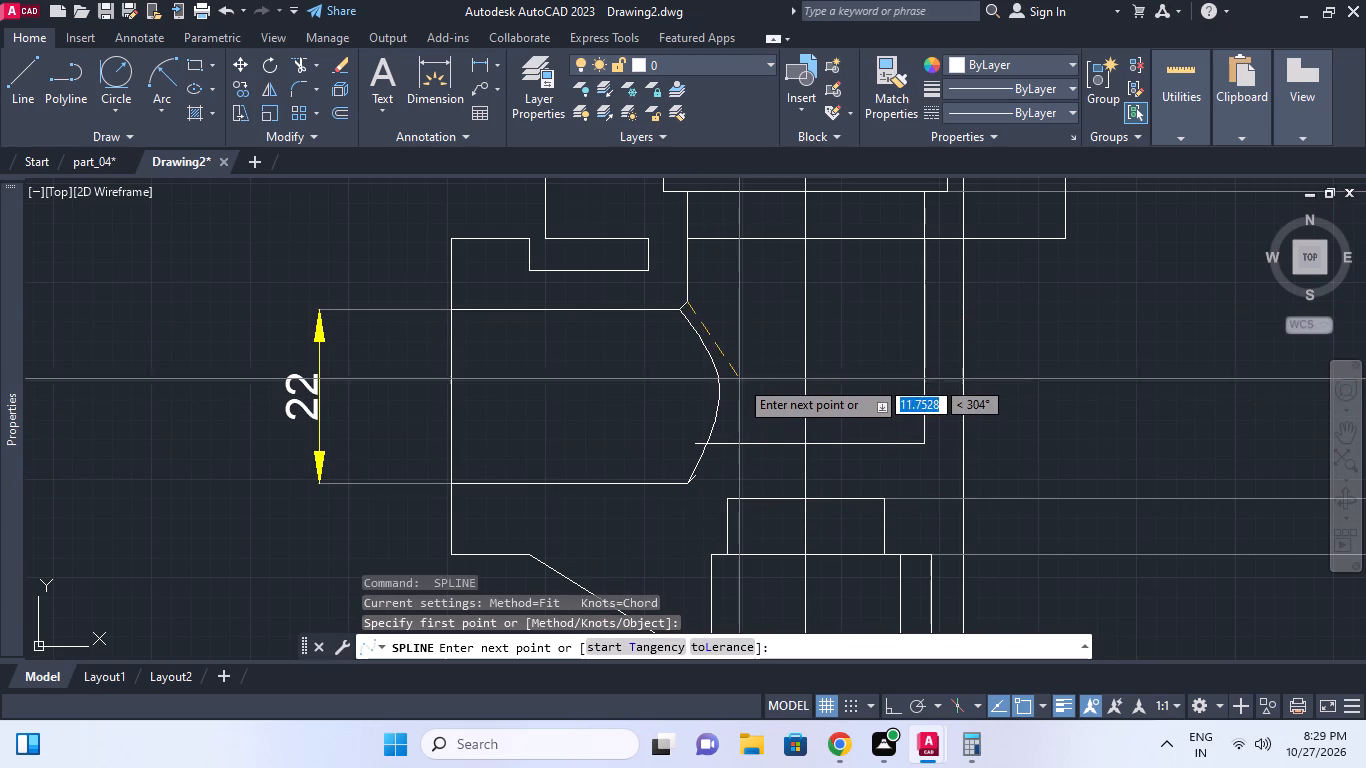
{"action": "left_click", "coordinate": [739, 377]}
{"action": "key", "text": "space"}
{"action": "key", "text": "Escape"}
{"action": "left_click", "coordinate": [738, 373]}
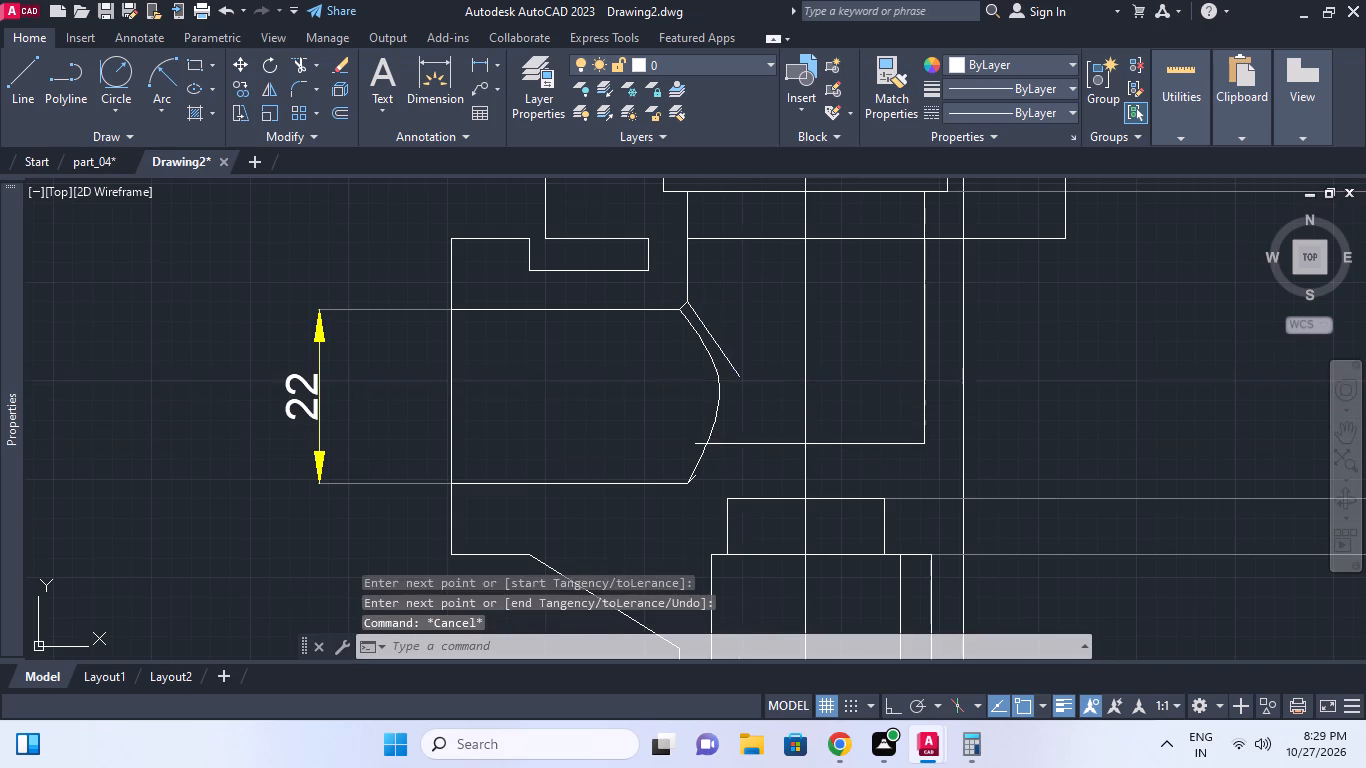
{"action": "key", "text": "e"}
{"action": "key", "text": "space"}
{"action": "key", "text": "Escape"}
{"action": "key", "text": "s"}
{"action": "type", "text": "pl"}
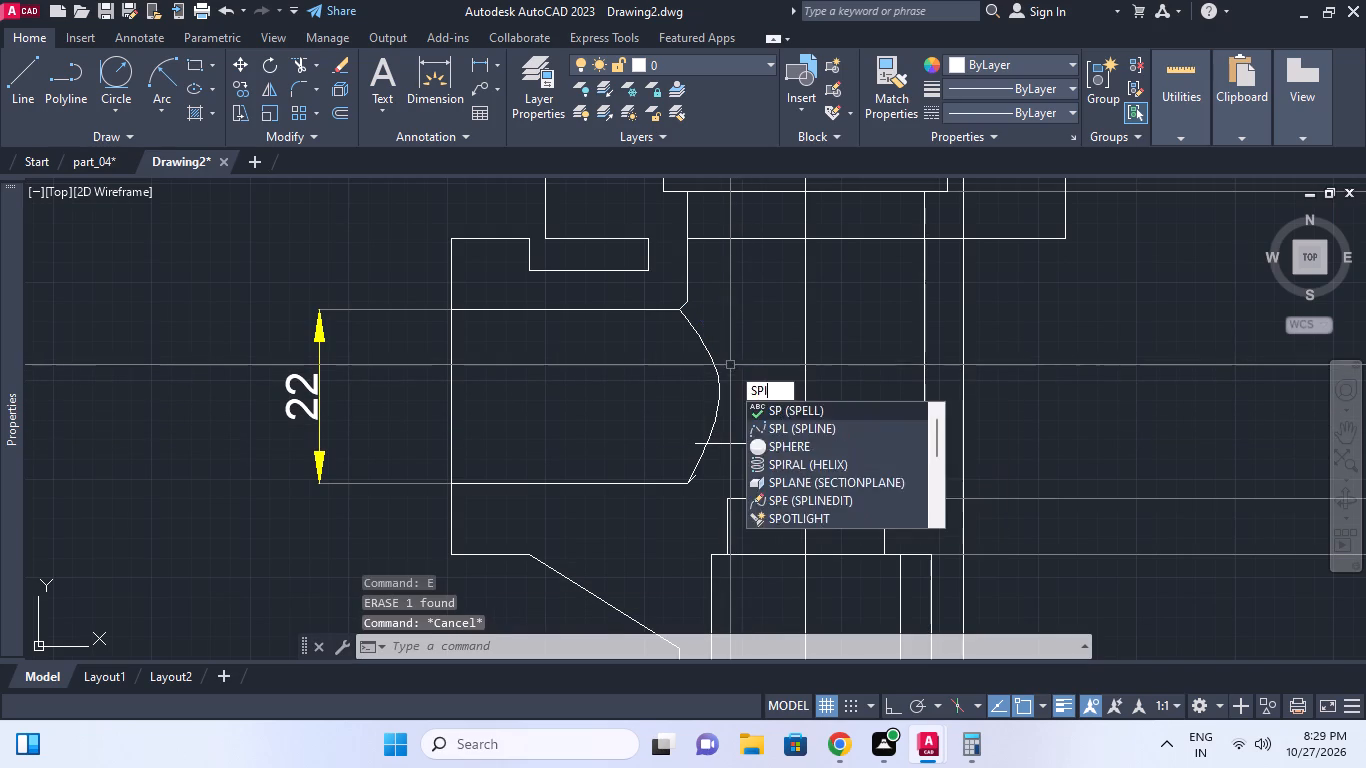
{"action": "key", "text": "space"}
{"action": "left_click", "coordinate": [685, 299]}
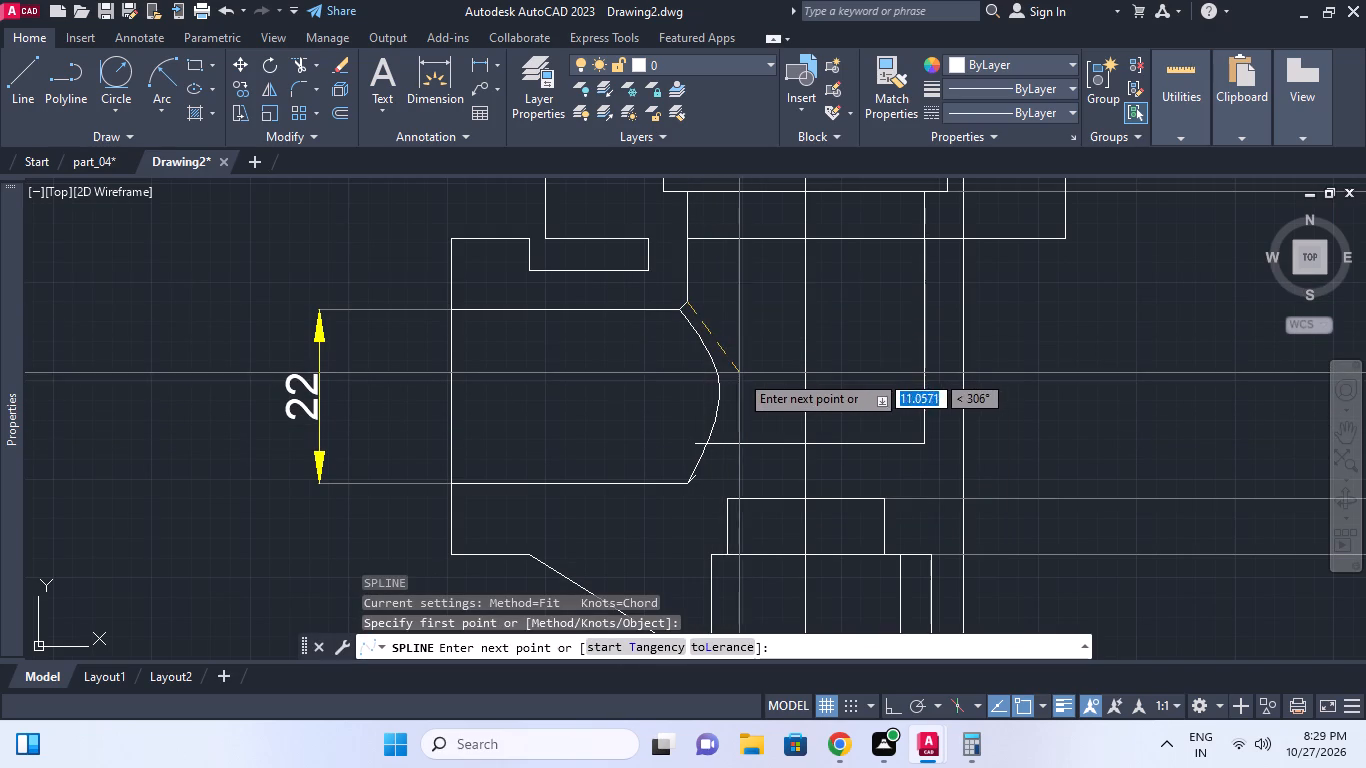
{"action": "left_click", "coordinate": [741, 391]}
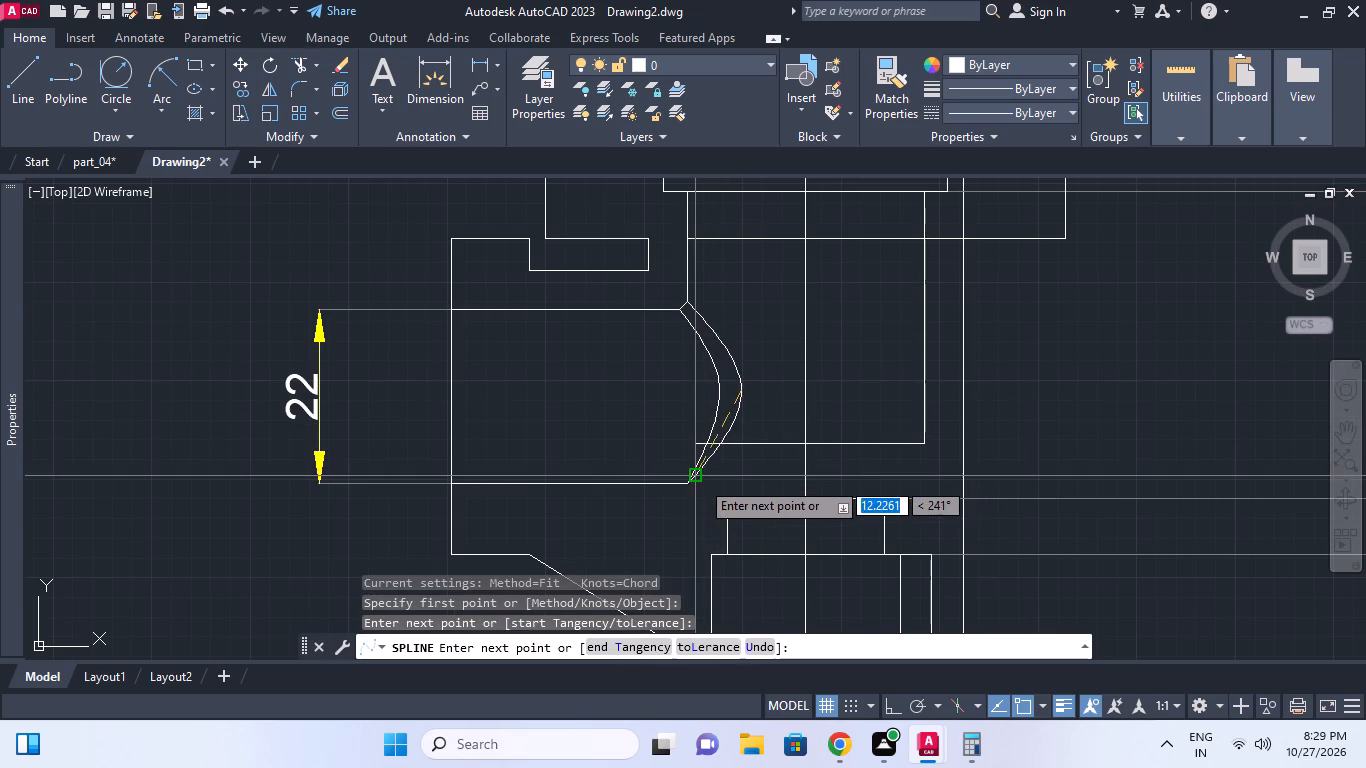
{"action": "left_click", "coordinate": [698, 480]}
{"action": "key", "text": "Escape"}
Draw an outer three-point spline from the lower chamfer's outer end, bulging right, to the upper chamfer's outer end.
{"action": "key", "text": "space"}
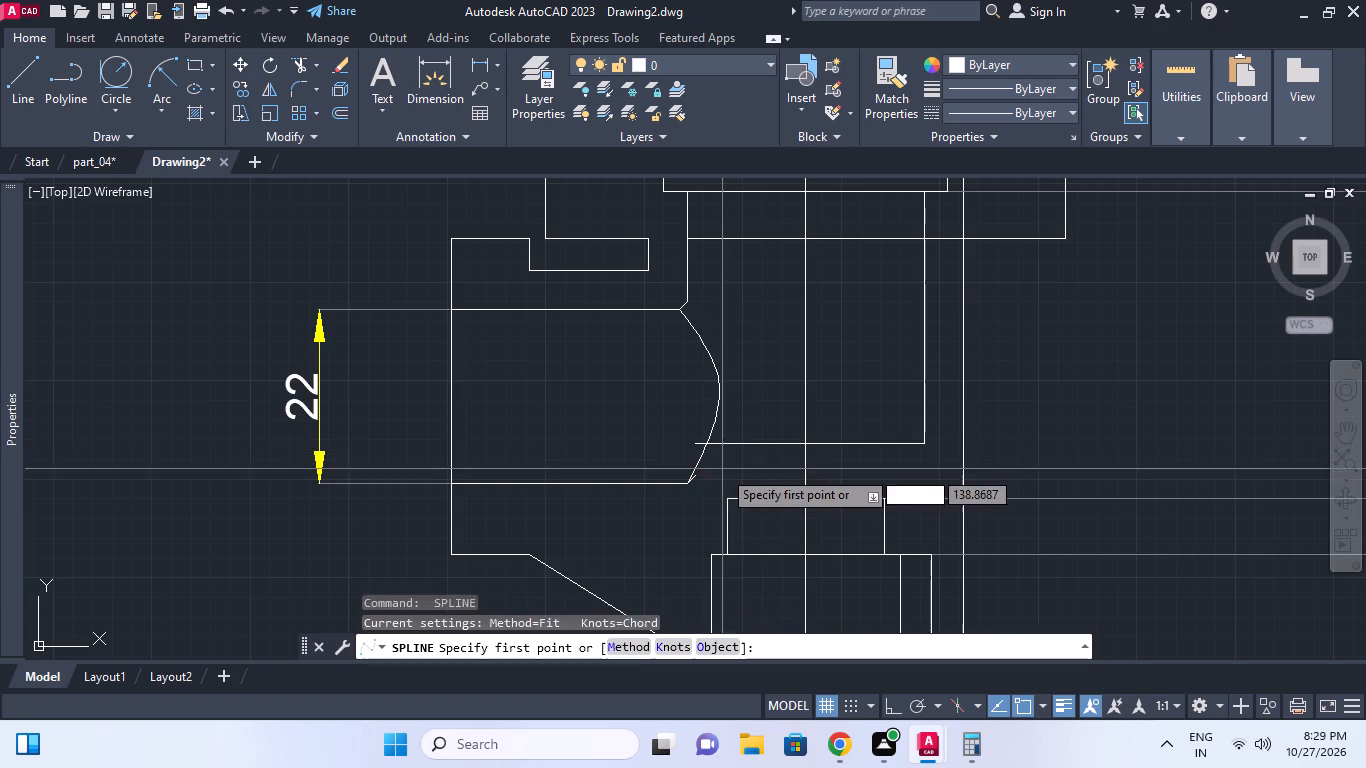
{"action": "scroll", "coordinate": [710, 482], "scroll_direction": "up", "scroll_amount": 2}
{"action": "left_click", "coordinate": [673, 474]}
{"action": "middle_click_drag", "start_coordinate": [795, 332], "coordinate": [776, 466]}
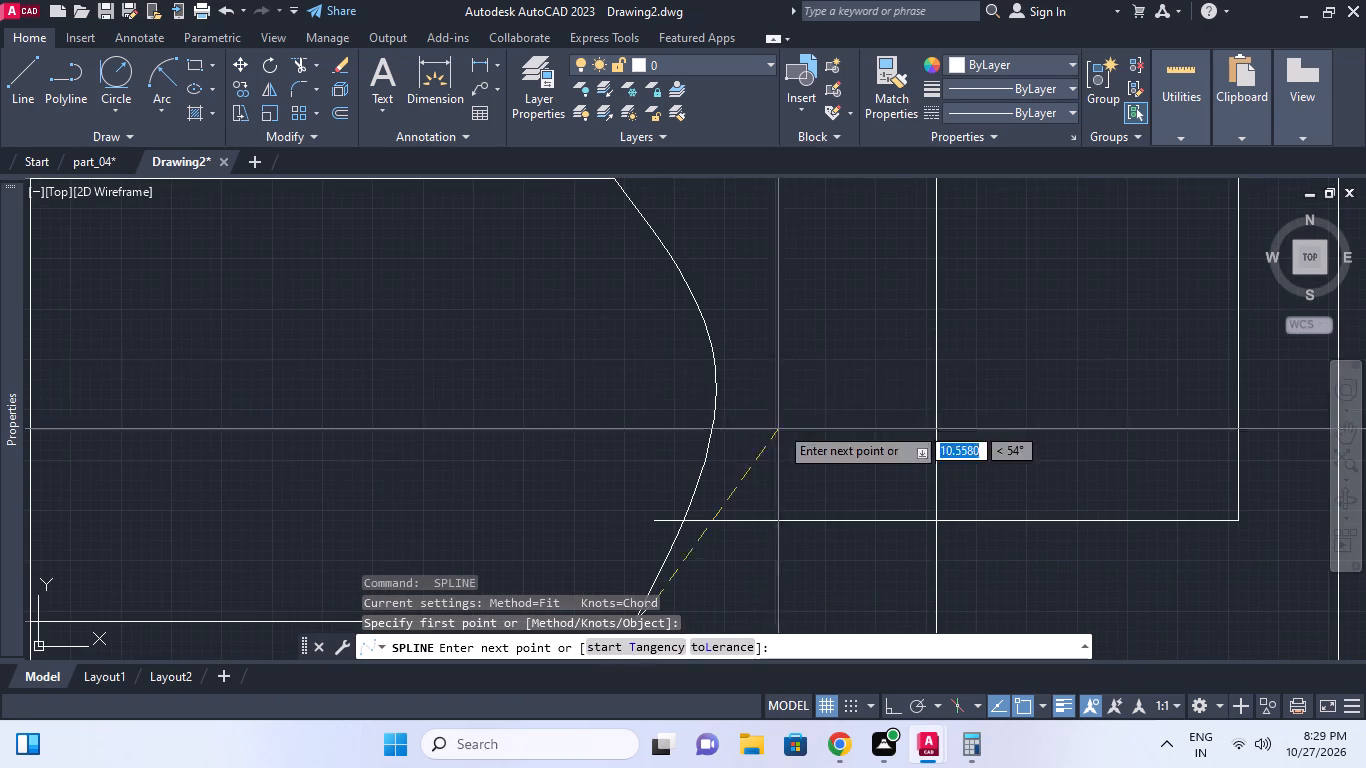
{"action": "left_click", "coordinate": [765, 385]}
{"action": "middle_click_drag", "start_coordinate": [700, 250], "coordinate": [724, 332]}
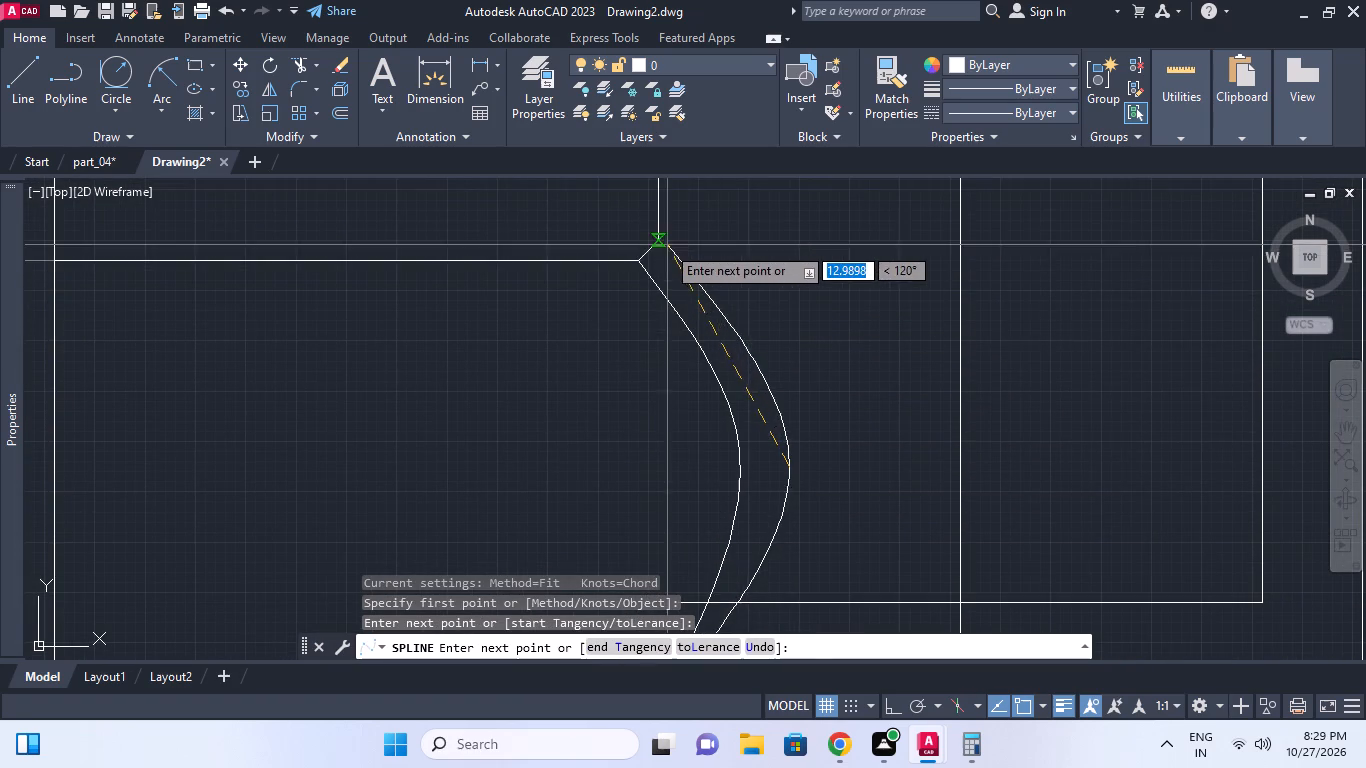
{"action": "left_click", "coordinate": [658, 242]}
{"action": "key", "text": "space"}
{"action": "scroll", "coordinate": [741, 267], "scroll_direction": "down", "scroll_amount": 2}
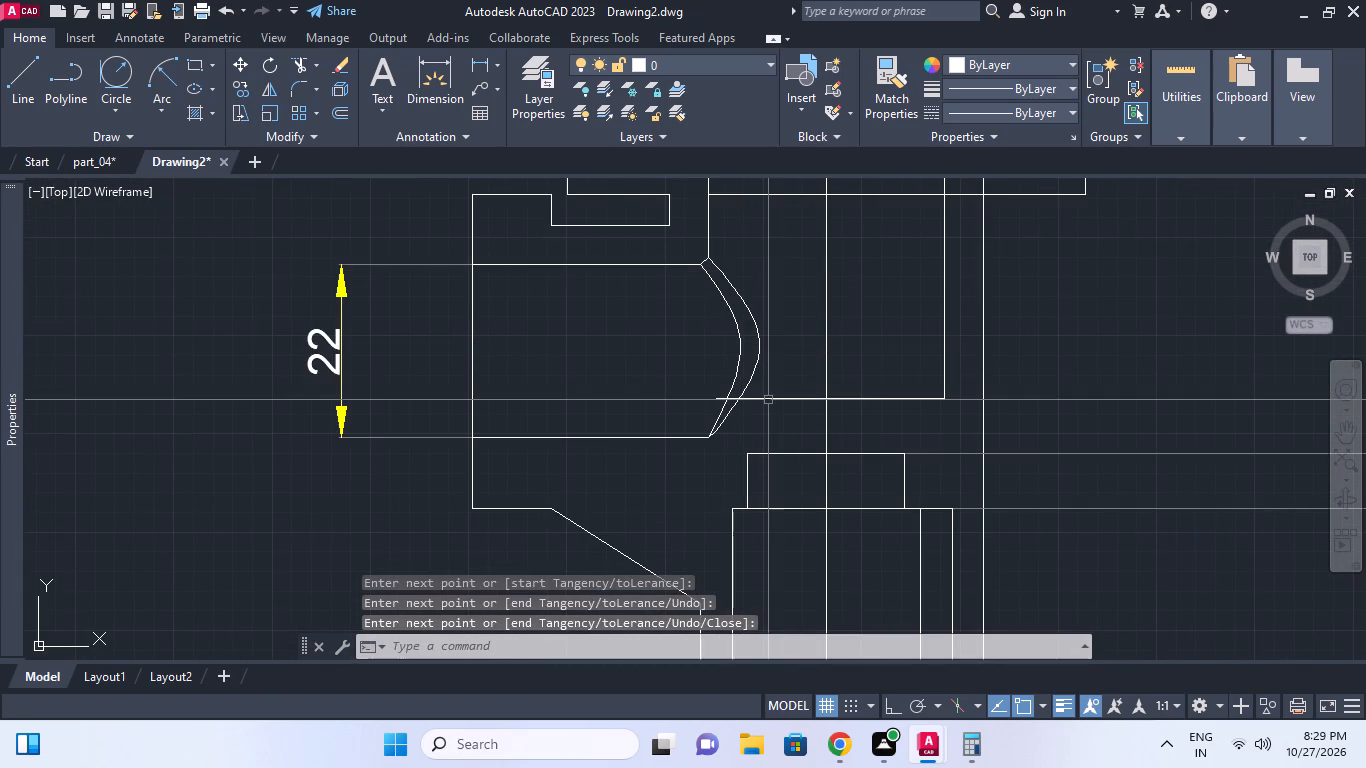
Stretch the outer spline's middle fit point slightly left, closer to the inner spline.
{"action": "scroll", "coordinate": [767, 378], "scroll_direction": "up", "scroll_amount": 1}
{"action": "left_click", "coordinate": [749, 302]}
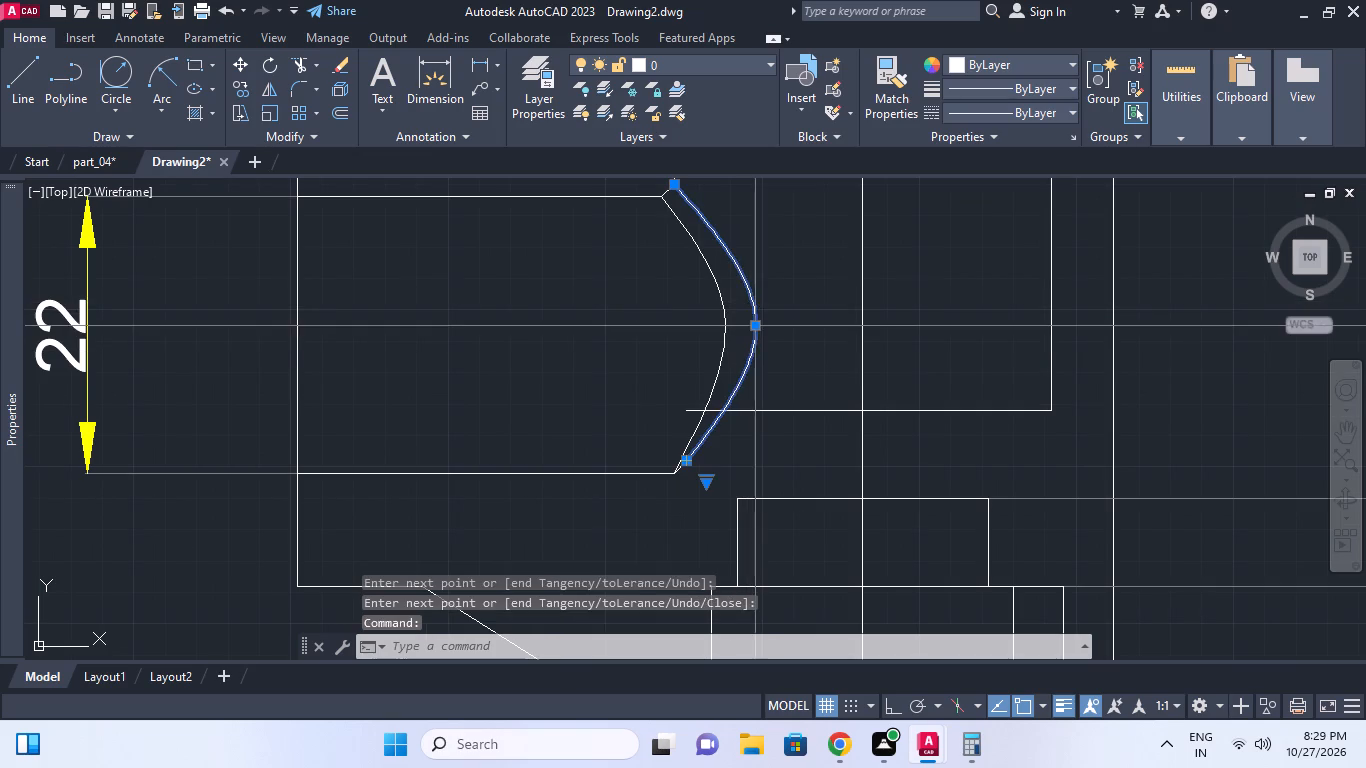
{"action": "left_click", "coordinate": [760, 326]}
{"action": "left_click", "coordinate": [739, 327]}
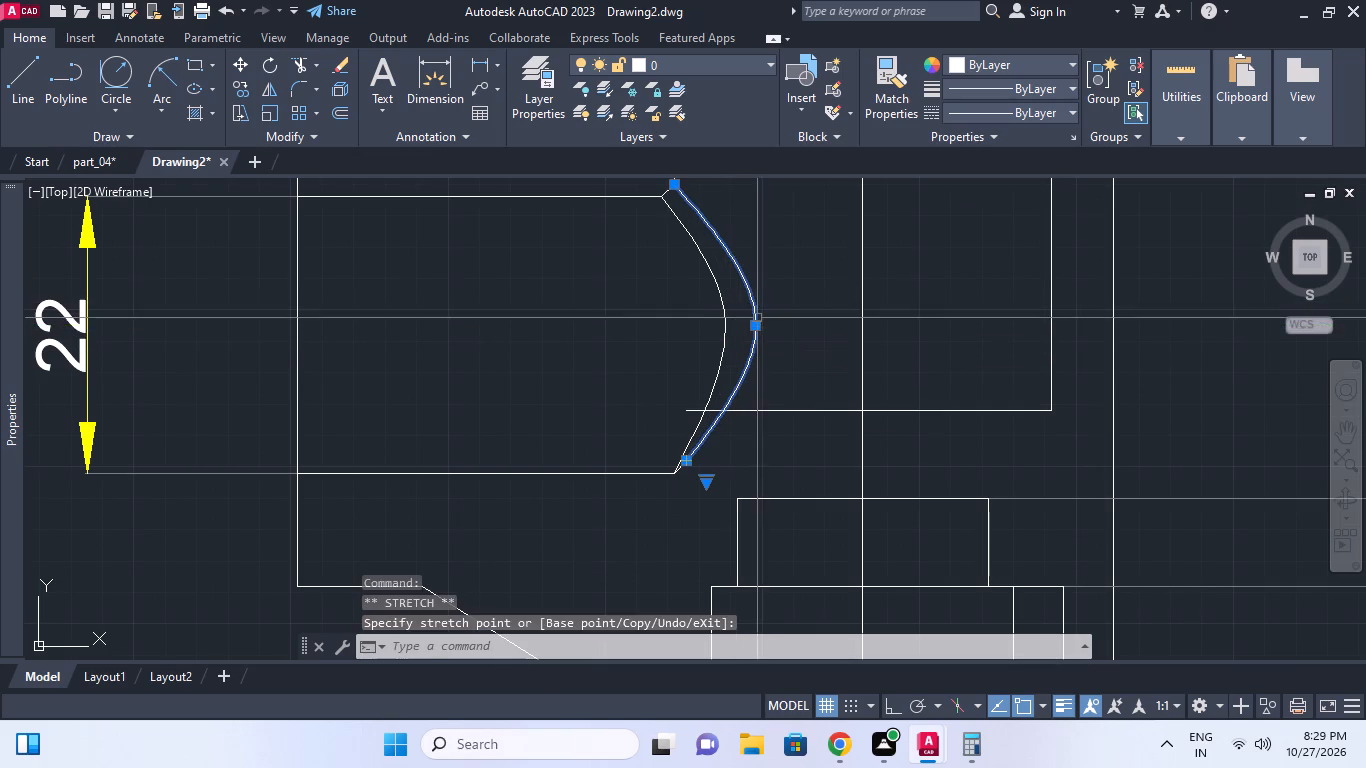
{"action": "left_click", "coordinate": [758, 325]}
{"action": "left_click", "coordinate": [744, 324]}
{"action": "left_click", "coordinate": [761, 324]}
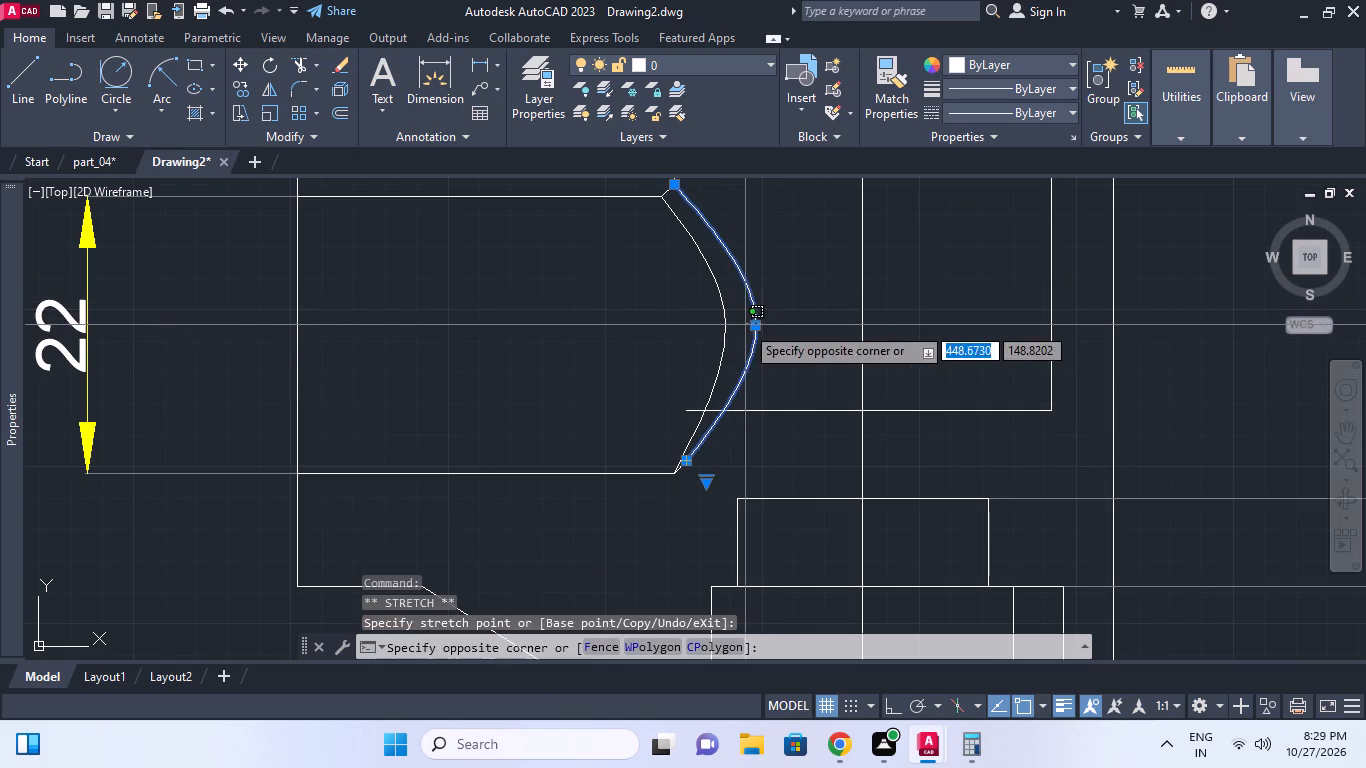
{"action": "left_click", "coordinate": [756, 324]}
{"action": "left_click", "coordinate": [756, 321]}
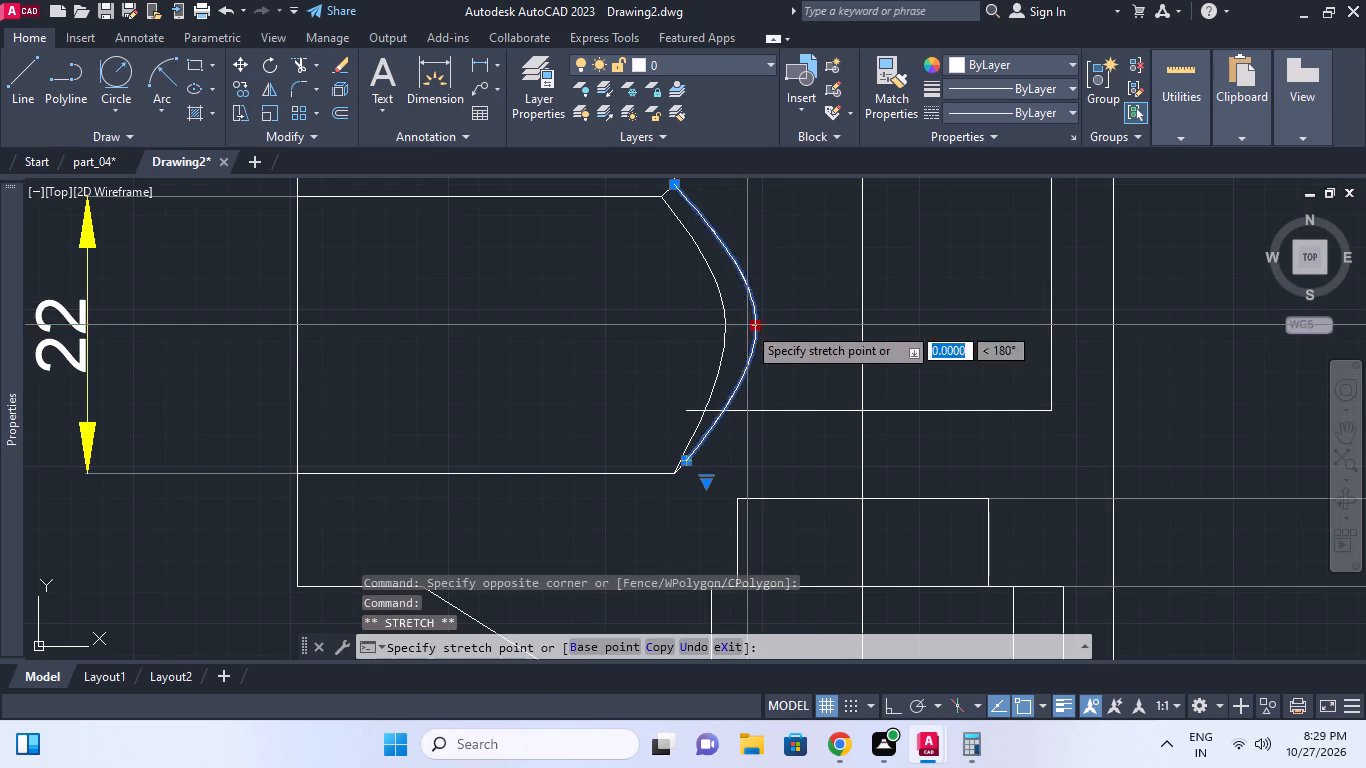
{"action": "scroll", "coordinate": [747, 326], "scroll_direction": "up", "scroll_amount": 3}
{"action": "left_click", "coordinate": [742, 329]}
{"action": "scroll", "coordinate": [765, 343], "scroll_direction": "down", "scroll_amount": 2}
{"action": "key", "text": "Escape"}
{"action": "scroll", "coordinate": [765, 344], "scroll_direction": "down", "scroll_amount": 4}
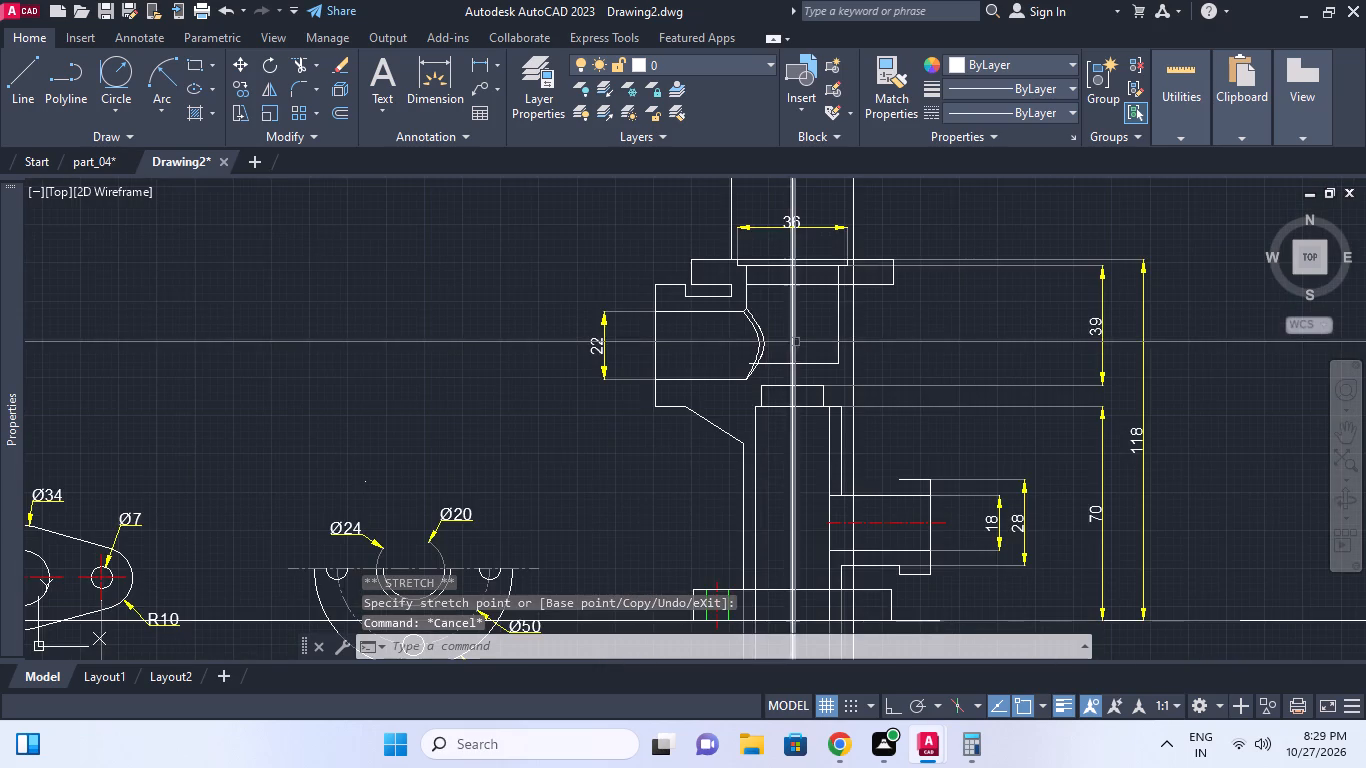
Trim the main bore's horizontal bottom edge where it extends left past the outer intersection spline.
{"action": "scroll", "coordinate": [782, 339], "scroll_direction": "up", "scroll_amount": 2}
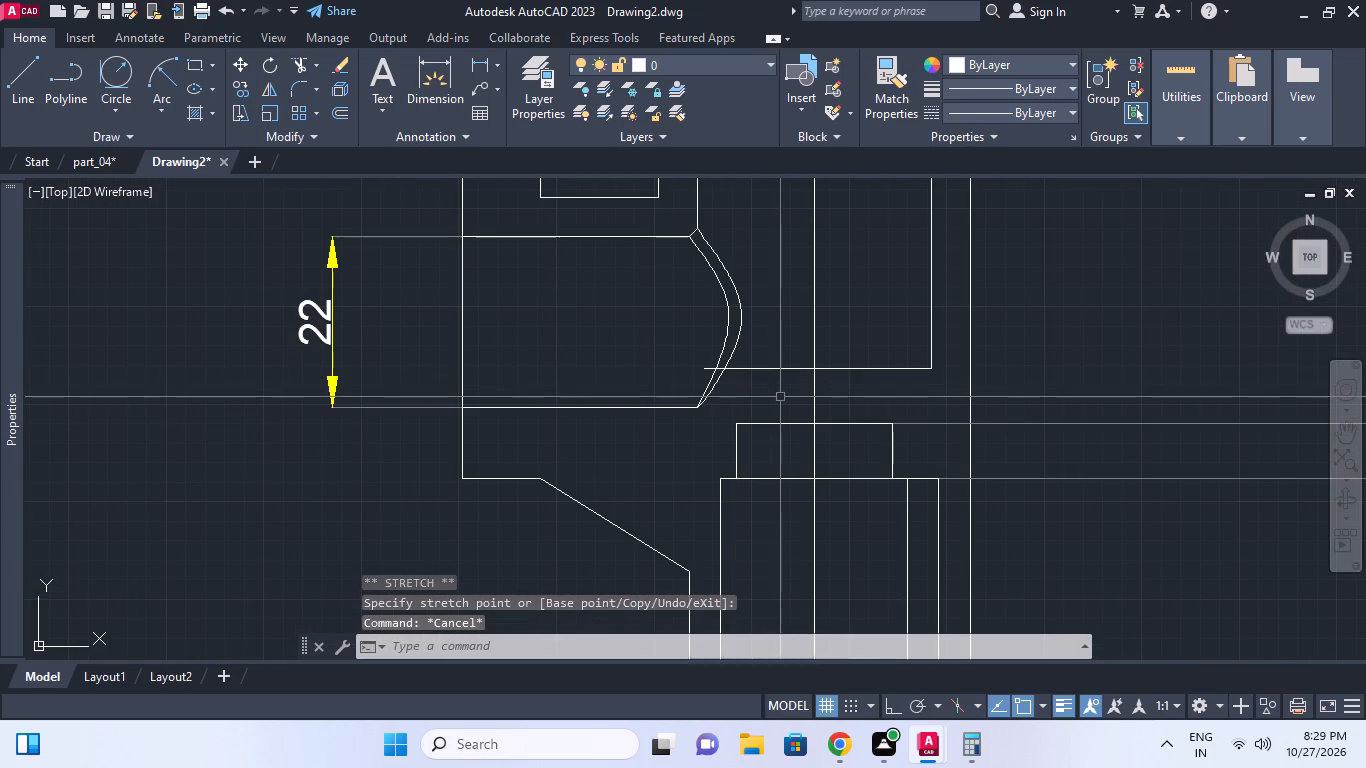
{"action": "scroll", "coordinate": [772, 397], "scroll_direction": "up", "scroll_amount": 1}
{"action": "key", "text": "Escape"}
{"action": "scroll", "coordinate": [731, 366], "scroll_direction": "up", "scroll_amount": 1}
{"action": "key", "text": "t"}
{"action": "key", "text": "r"}
{"action": "key", "text": "space"}
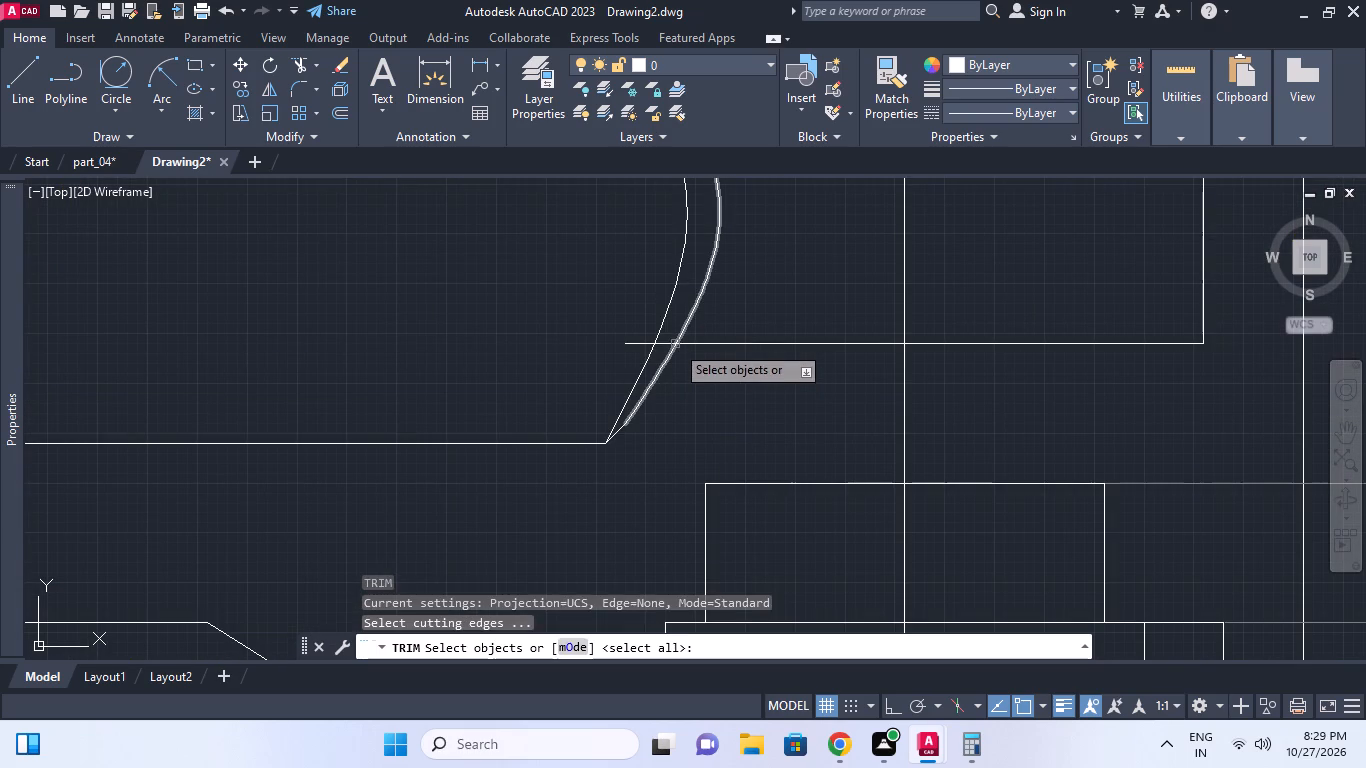
{"action": "left_click", "coordinate": [674, 356]}
{"action": "key", "text": "space"}
{"action": "left_click", "coordinate": [667, 343]}
{"action": "key", "text": "Escape"}
{"action": "scroll", "coordinate": [715, 351], "scroll_direction": "down", "scroll_amount": 4}
{"action": "key", "text": "Escape"}
{"action": "middle_click", "coordinate": [778, 395]}
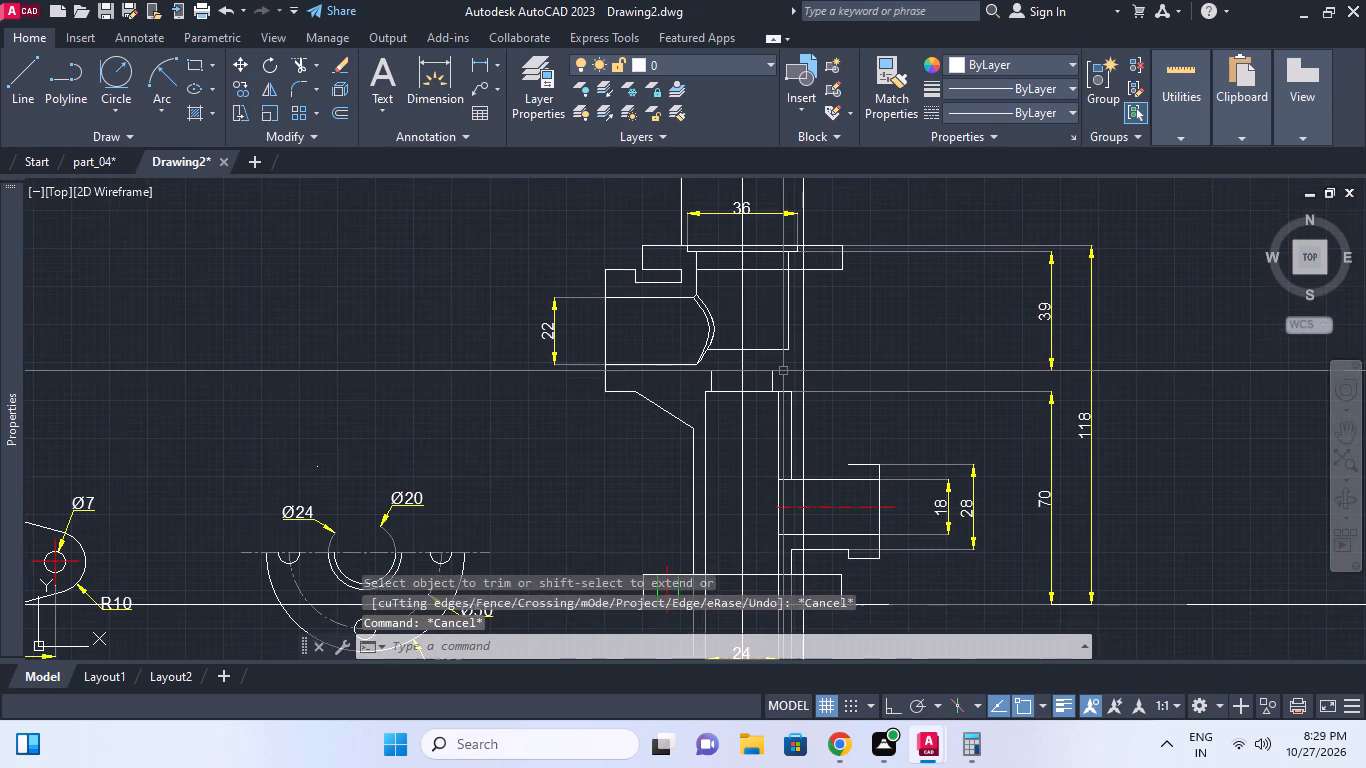
Draw a short sloped line from the lower corner of the 22-wide side bore to the narrow neck's upper left corner.
{"action": "scroll", "coordinate": [720, 383], "scroll_direction": "up", "scroll_amount": 1}
{"action": "middle_click", "coordinate": [720, 396]}
{"action": "key", "text": "l"}
{"action": "key", "text": "space"}
{"action": "left_click", "coordinate": [684, 354]}
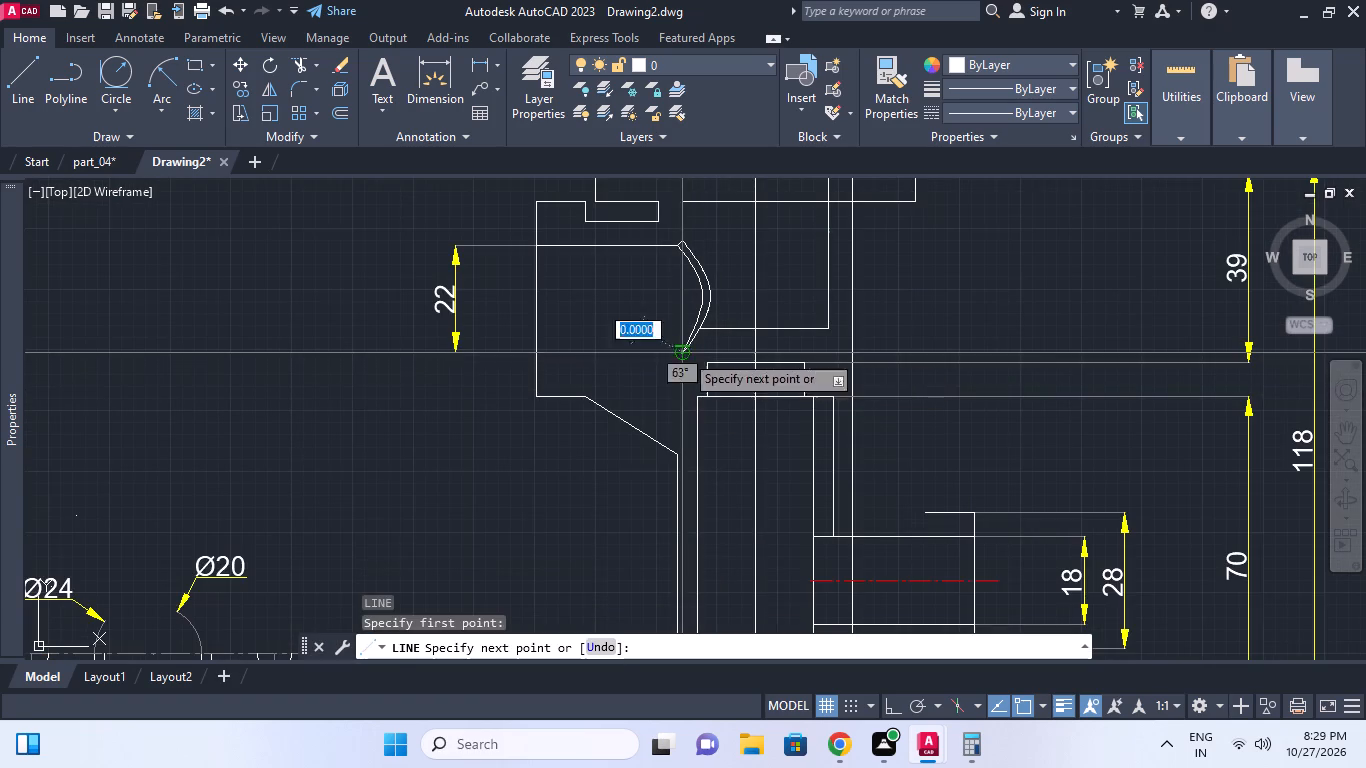
{"action": "left_click", "coordinate": [706, 367]}
{"action": "key", "text": "Escape"}
{"action": "middle_click_drag", "start_coordinate": [763, 387], "coordinate": [747, 399]}
{"action": "scroll", "coordinate": [763, 387], "scroll_direction": "down", "scroll_amount": 1}
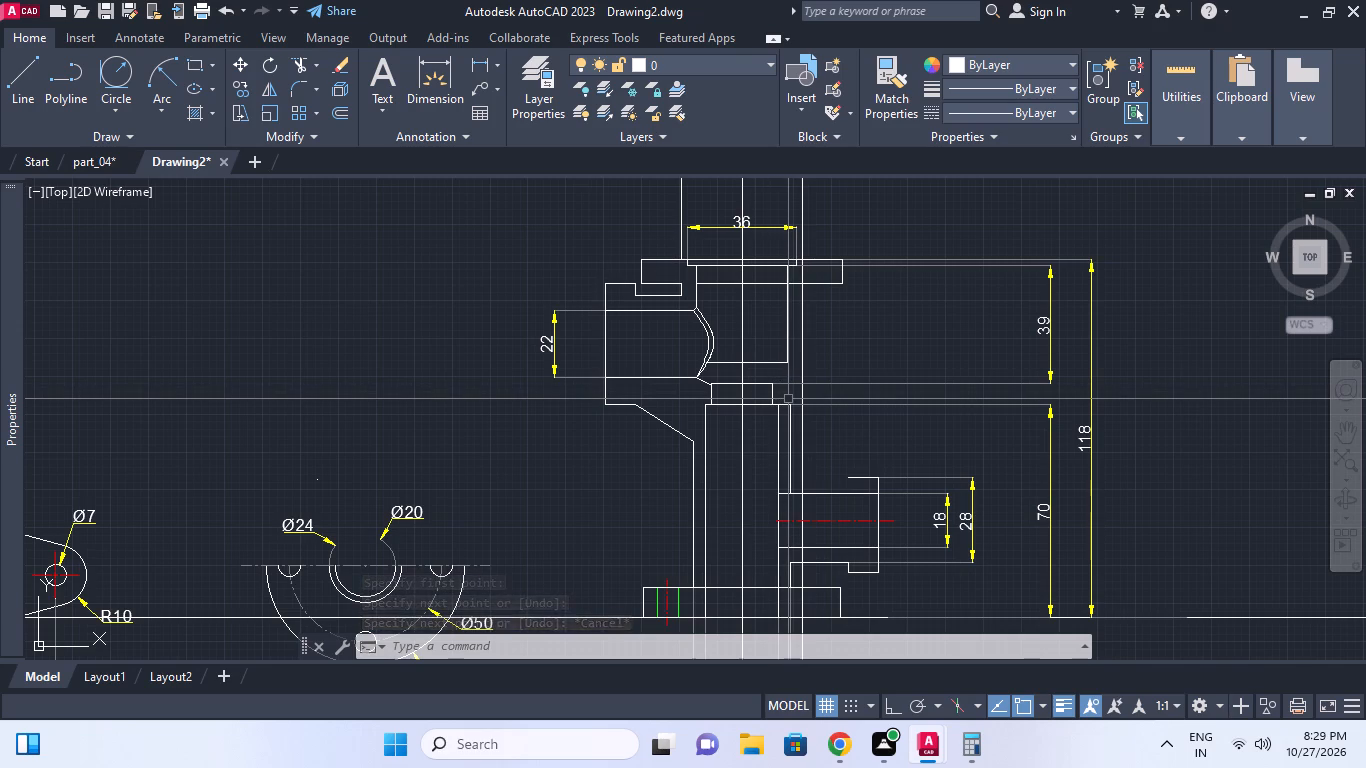
Measure the width of the narrow neck's top edge with a temporary linear dimension.
{"action": "type", "text": "dl"}
{"action": "key", "text": "i"}
{"action": "key", "text": "space"}
{"action": "key", "text": "space"}
{"action": "left_click", "coordinate": [729, 380]}
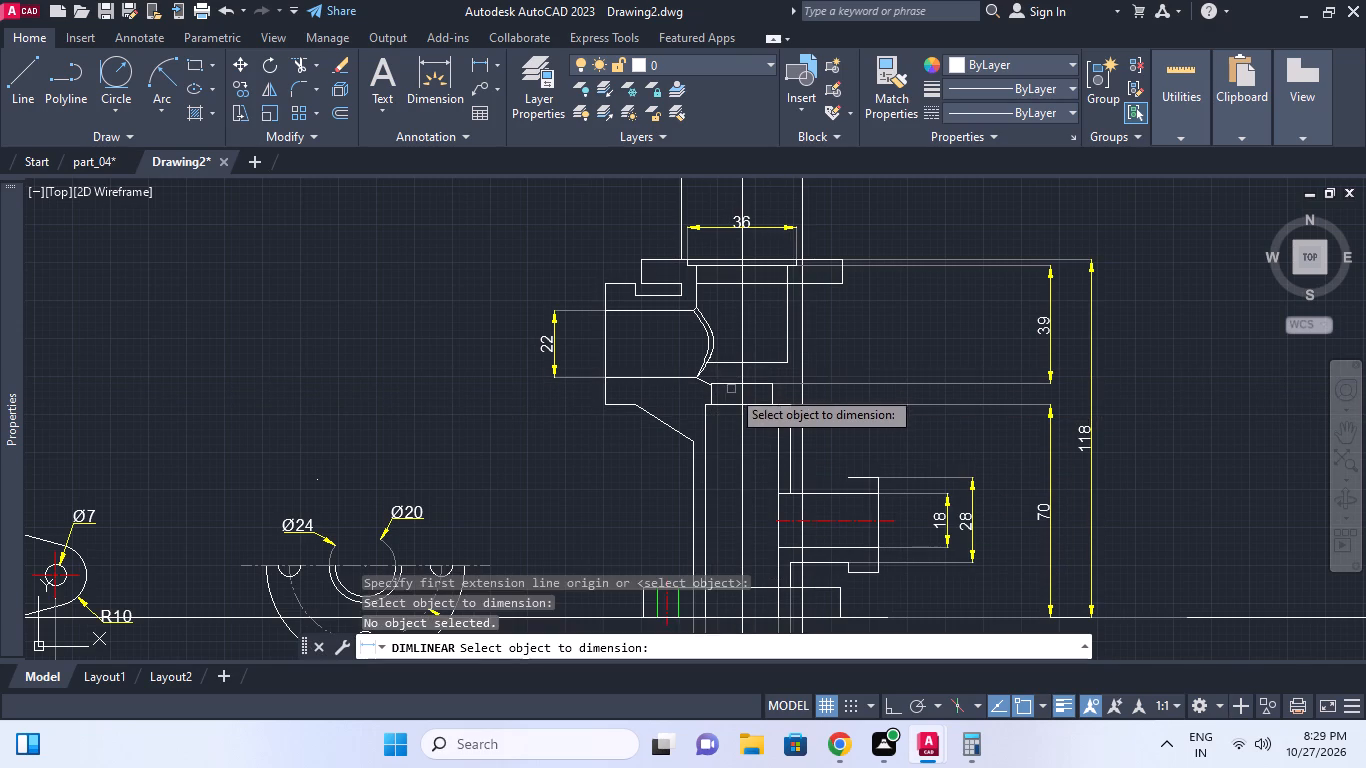
{"action": "left_click", "coordinate": [731, 388]}
{"action": "key", "text": "Escape"}
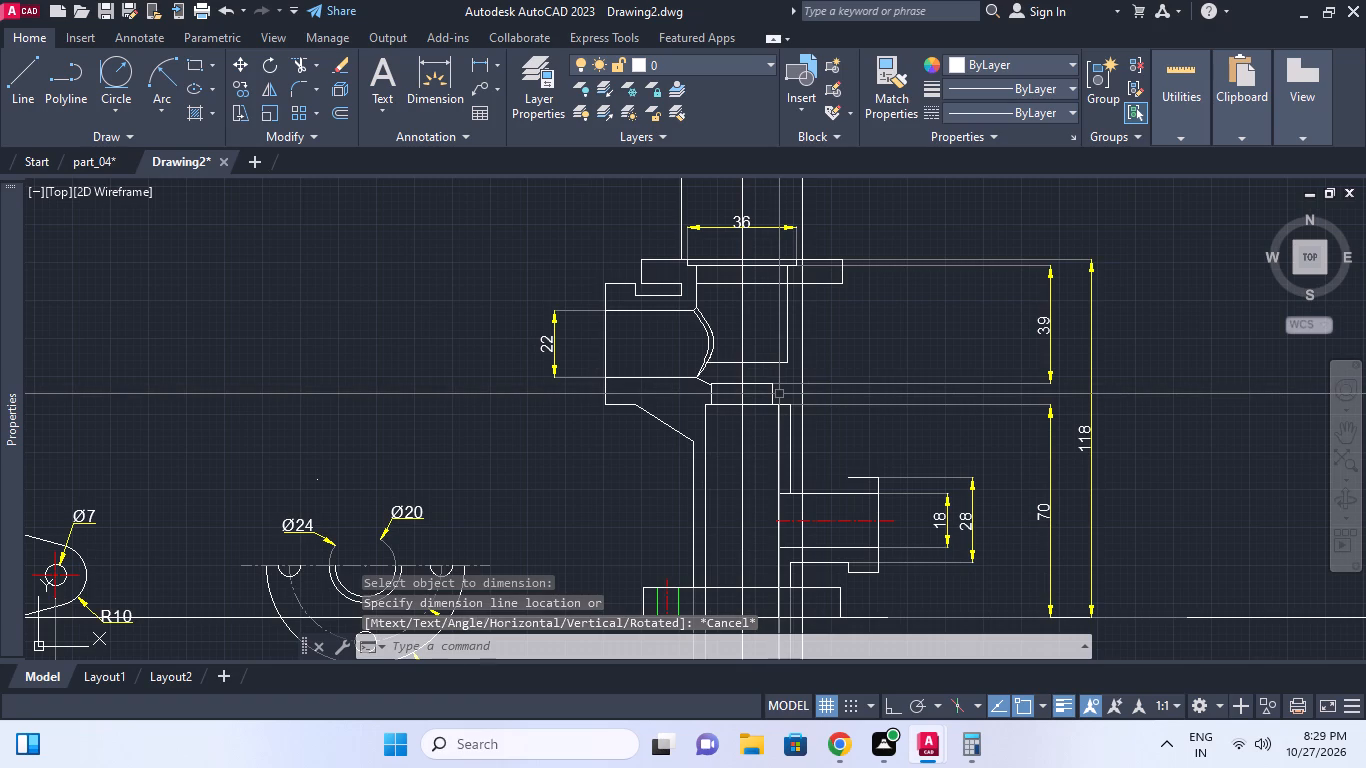
{"action": "key", "text": "Escape"}
Offset the lower body's top edge upward and the vertical centre line to the right, both by 14.
{"action": "type", "text": "o"}
{"action": "key", "text": "space"}
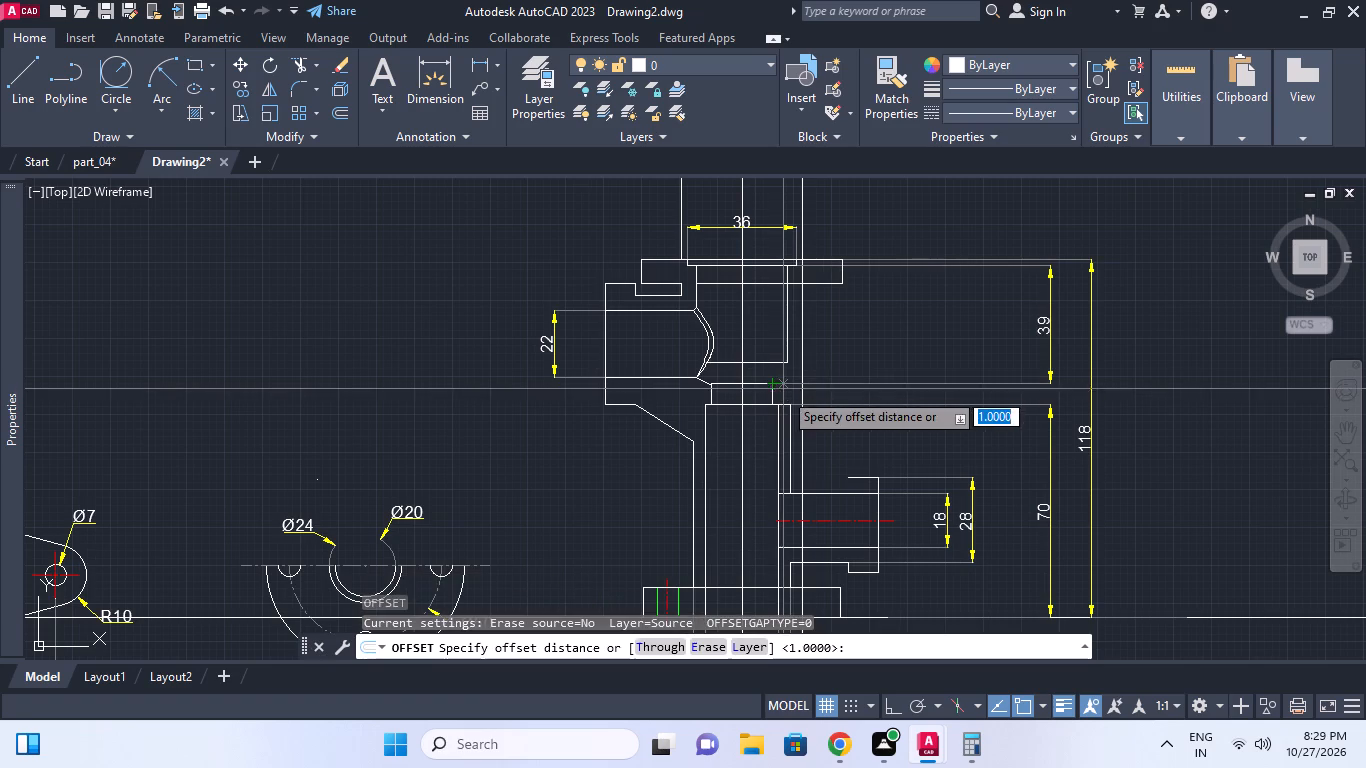
{"action": "type", "text": "14"}
{"action": "key", "text": "Return"}
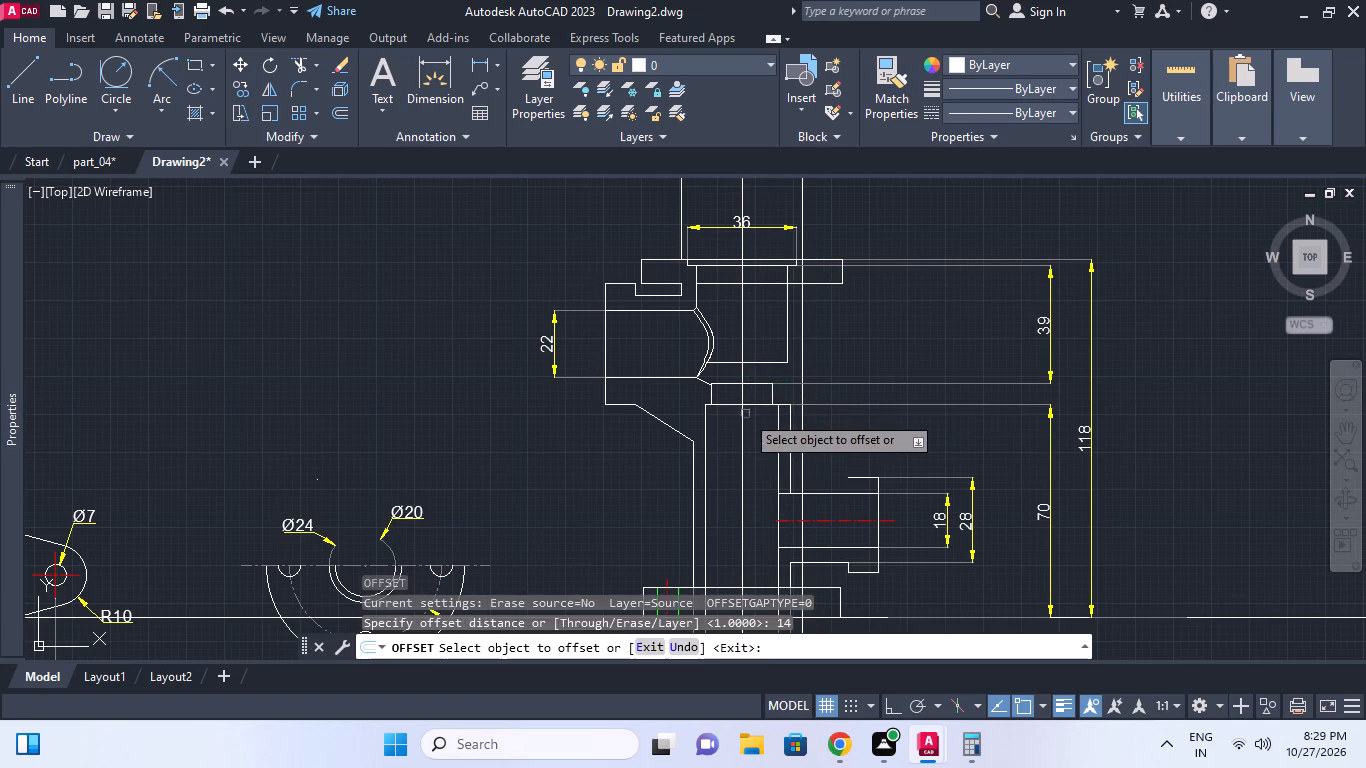
{"action": "left_click", "coordinate": [746, 404]}
{"action": "left_click", "coordinate": [763, 396]}
{"action": "scroll", "coordinate": [786, 386], "scroll_direction": "up", "scroll_amount": 1}
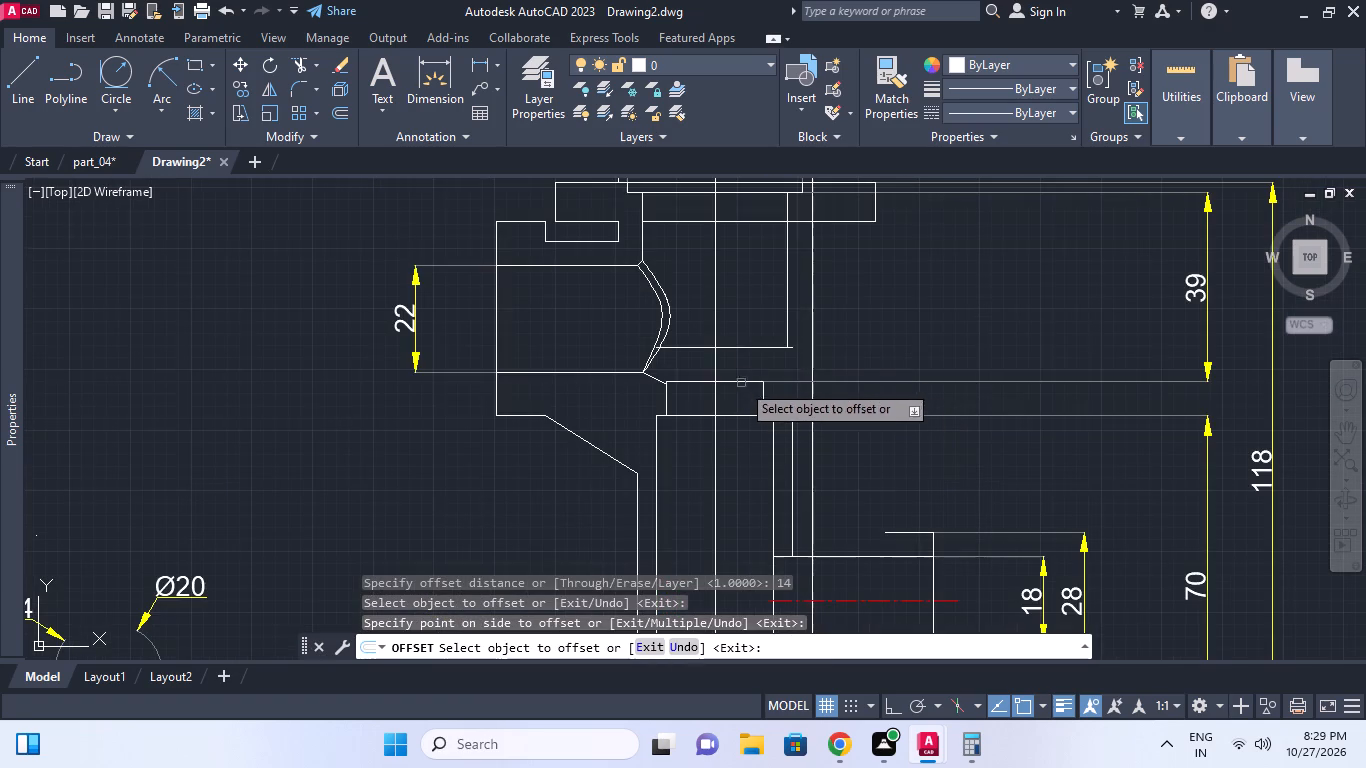
{"action": "left_click", "coordinate": [717, 365]}
{"action": "left_click", "coordinate": [743, 364]}
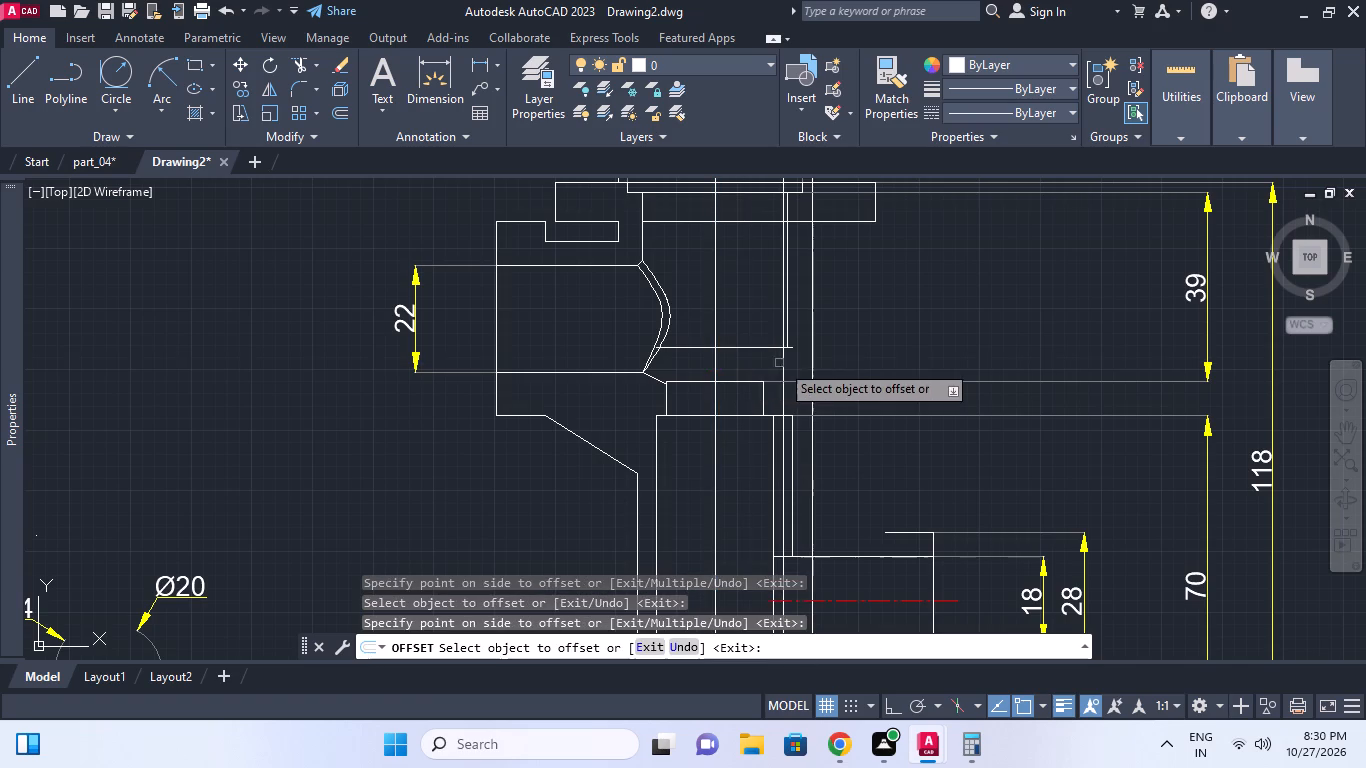
{"action": "scroll", "coordinate": [785, 374], "scroll_direction": "up", "scroll_amount": 2}
{"action": "key", "text": "Escape"}
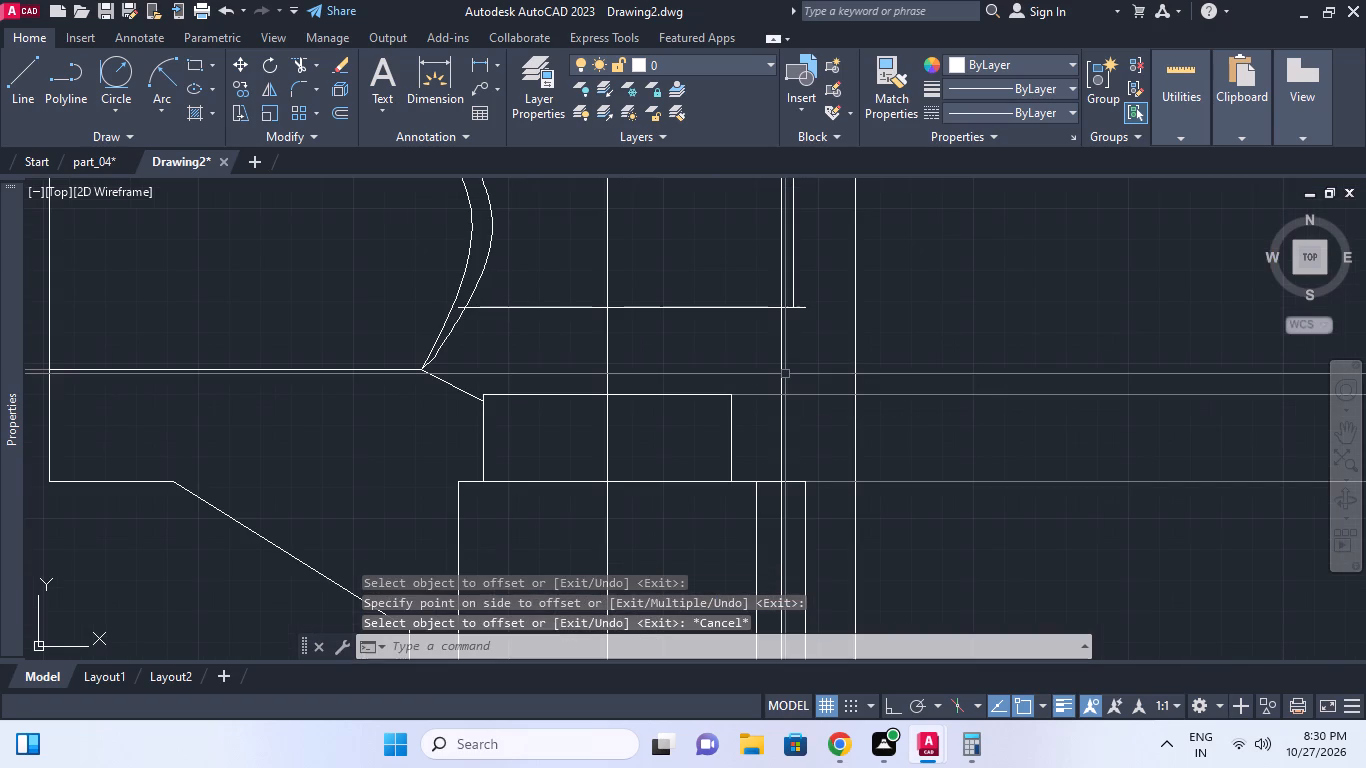
Draw a line from the neck's upper right corner horizontally to the offset line, continuing up to the upper bore's bottom edge.
{"action": "key", "text": "l"}
{"action": "key", "text": "space"}
{"action": "left_click", "coordinate": [734, 396]}
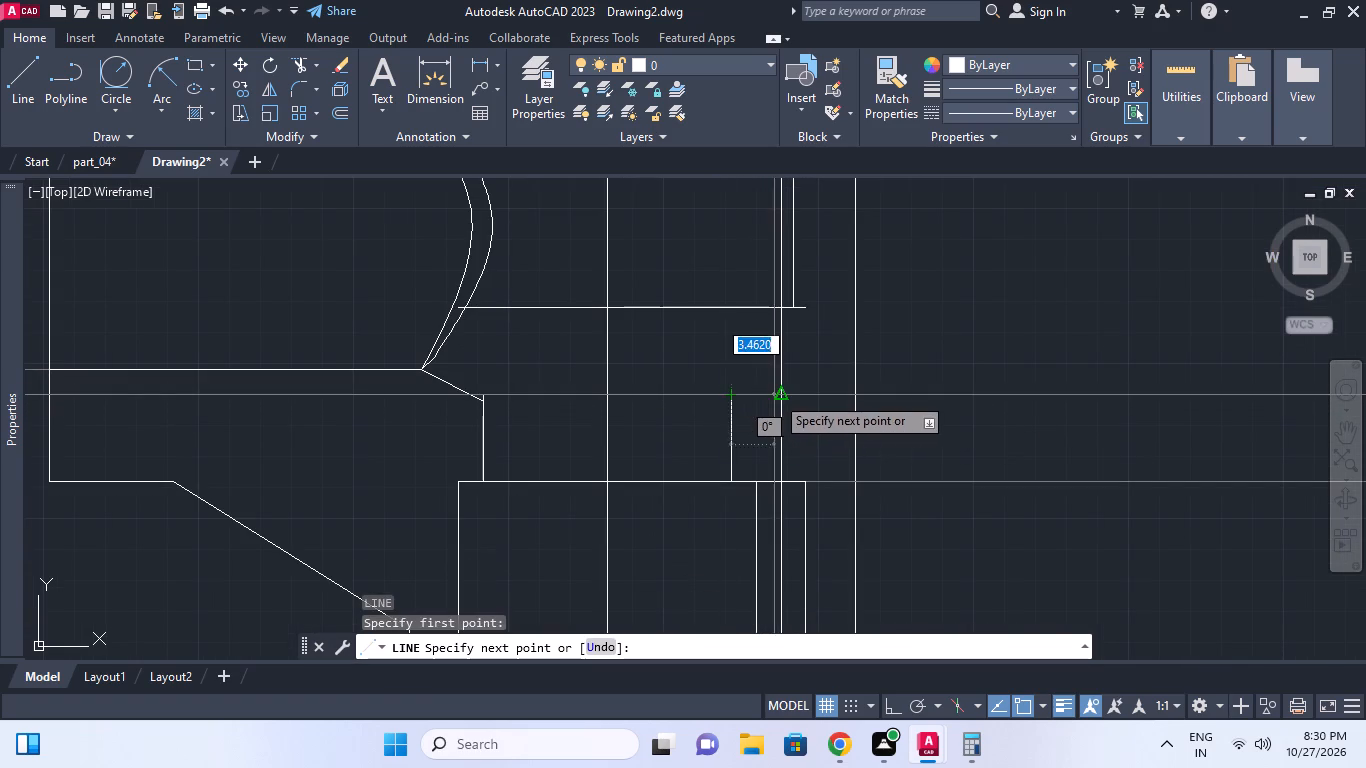
{"action": "left_click", "coordinate": [779, 395]}
{"action": "left_click", "coordinate": [778, 308]}
{"action": "key", "text": "Escape"}
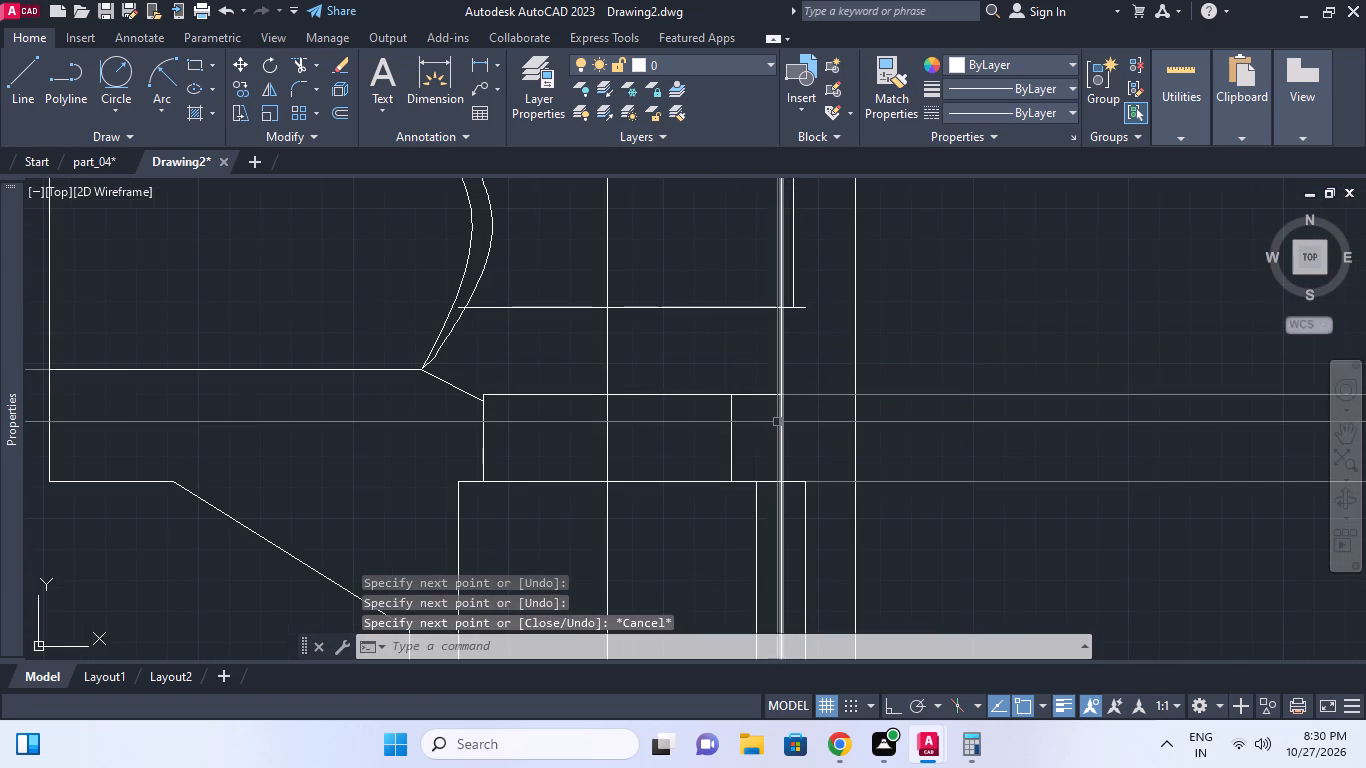
Erase the offset vertical construction line to the right of the centre line.
{"action": "left_click", "coordinate": [777, 422]}
{"action": "key", "text": "e"}
{"action": "key", "text": "space"}
{"action": "key", "text": "Escape"}
Trim the horizontal stub extending right past the upper bore's right wall at its bottom edge.
{"action": "type", "text": "tr"}
{"action": "key", "text": "space"}
{"action": "key", "text": "space"}
{"action": "left_click", "coordinate": [800, 310]}
{"action": "scroll", "coordinate": [828, 312], "scroll_direction": "down", "scroll_amount": 2}
{"action": "key", "text": "Escape"}
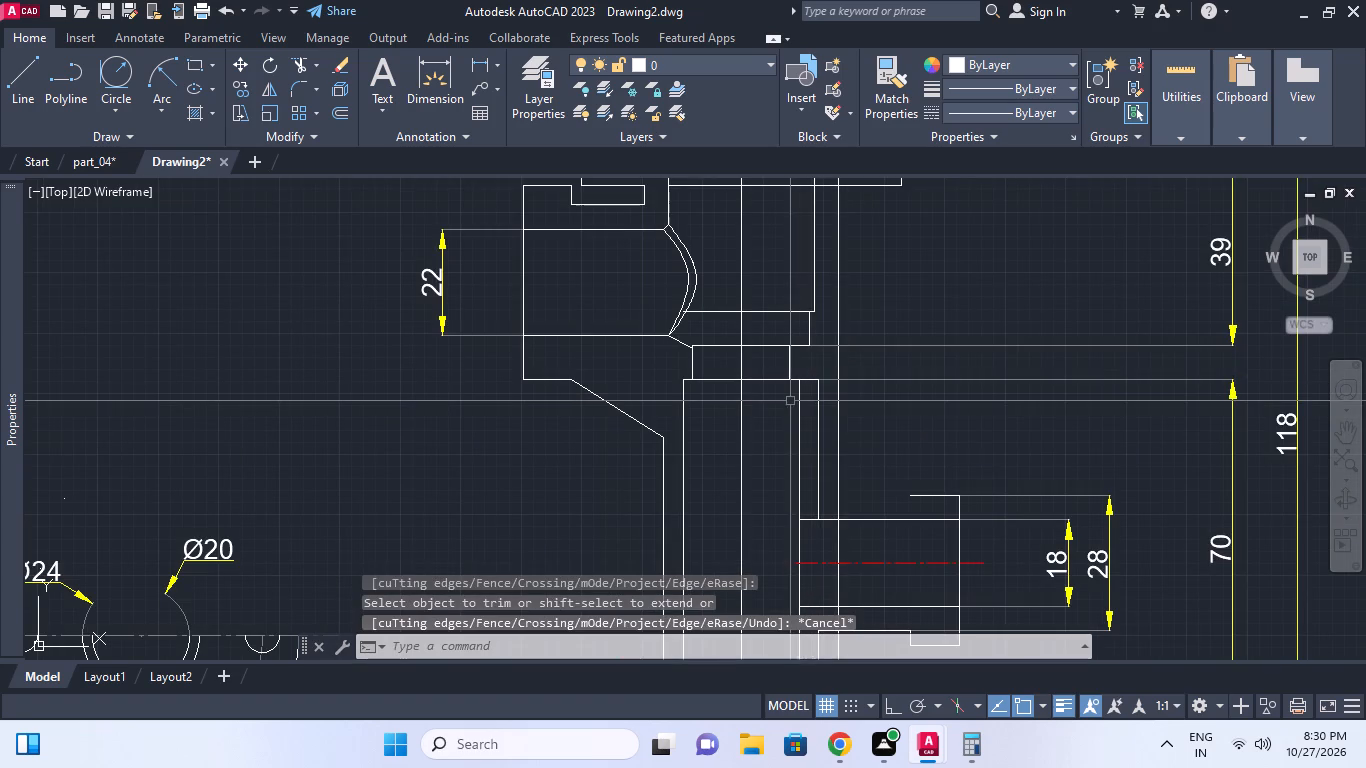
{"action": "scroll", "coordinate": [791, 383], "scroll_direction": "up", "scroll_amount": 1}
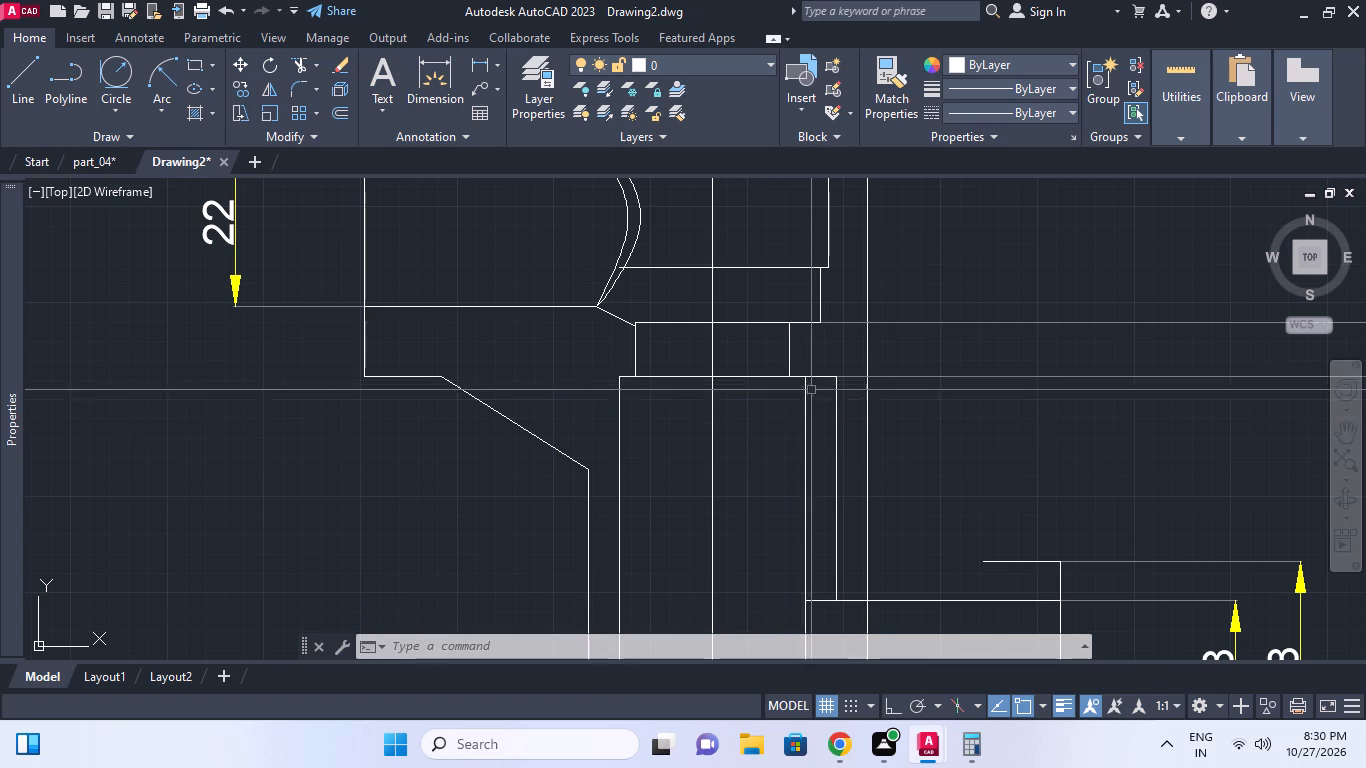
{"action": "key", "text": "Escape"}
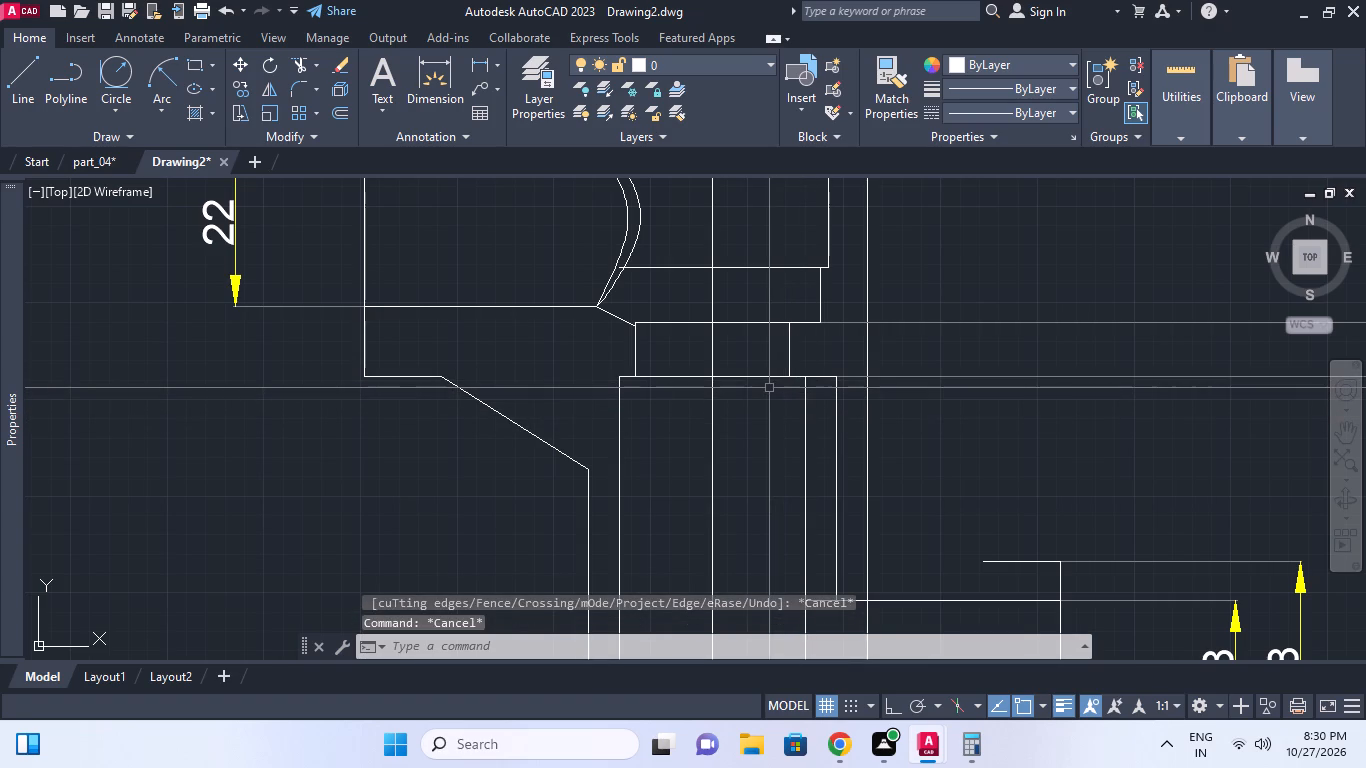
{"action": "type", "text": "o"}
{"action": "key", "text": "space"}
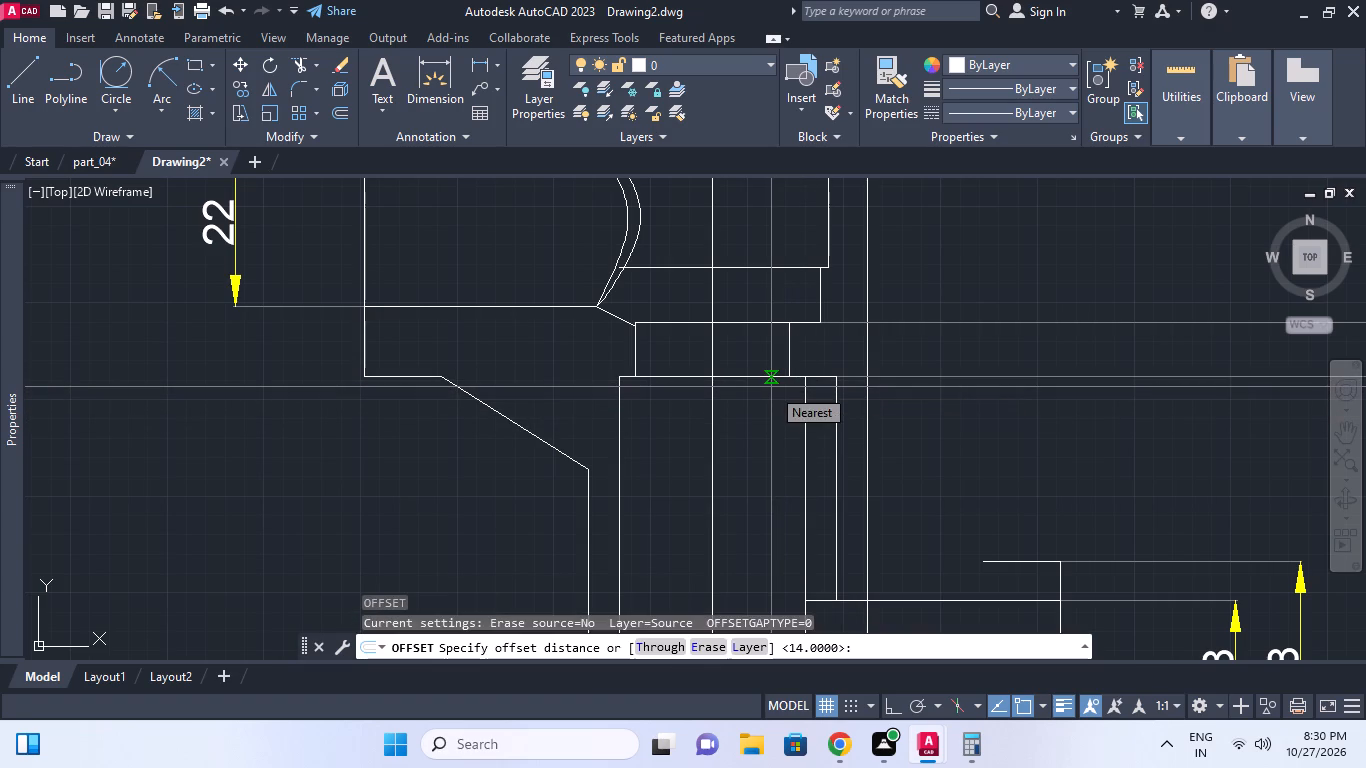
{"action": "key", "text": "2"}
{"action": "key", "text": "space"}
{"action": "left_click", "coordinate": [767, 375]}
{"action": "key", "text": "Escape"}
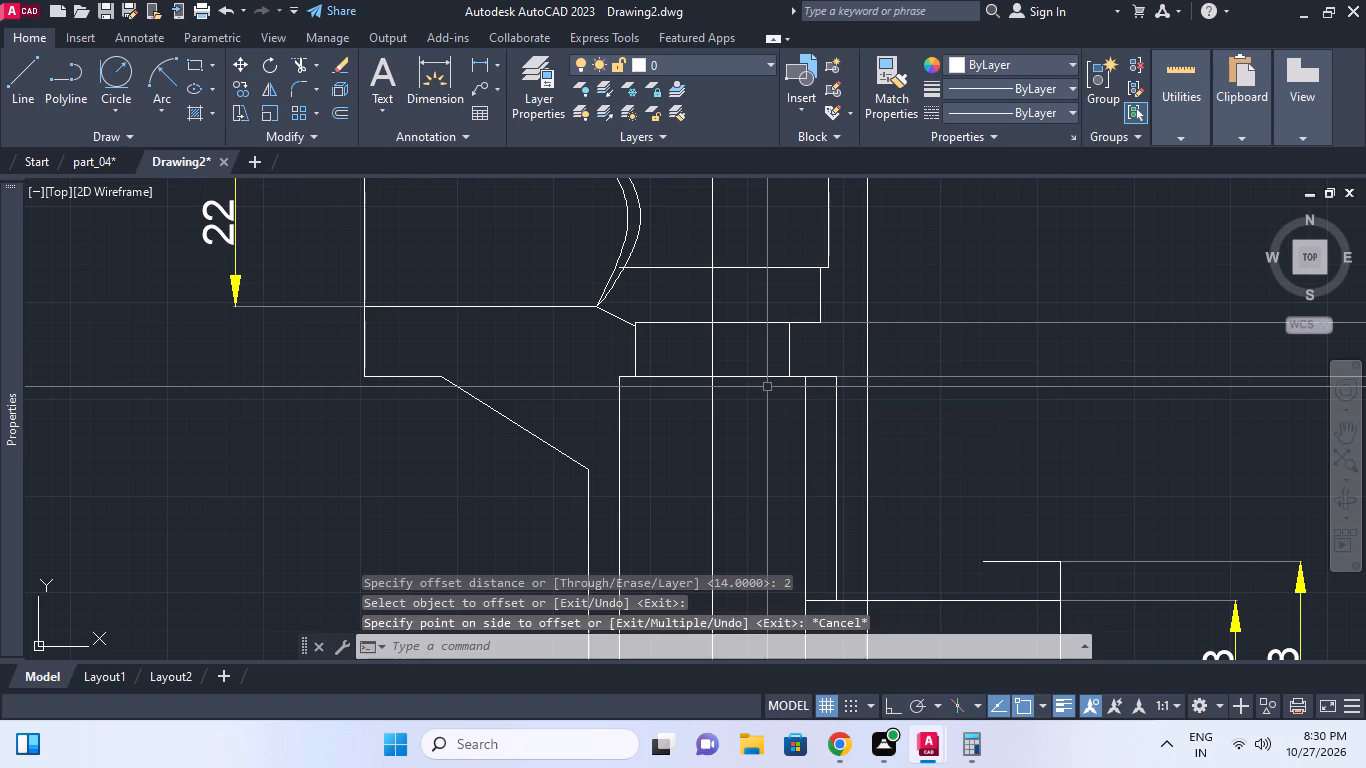
Offset the lower body's top edge downward by 1.5.
{"action": "type", "text": "o"}
{"action": "key", "text": "space"}
{"action": "type", "text": "1.5"}
{"action": "key", "text": "Return"}
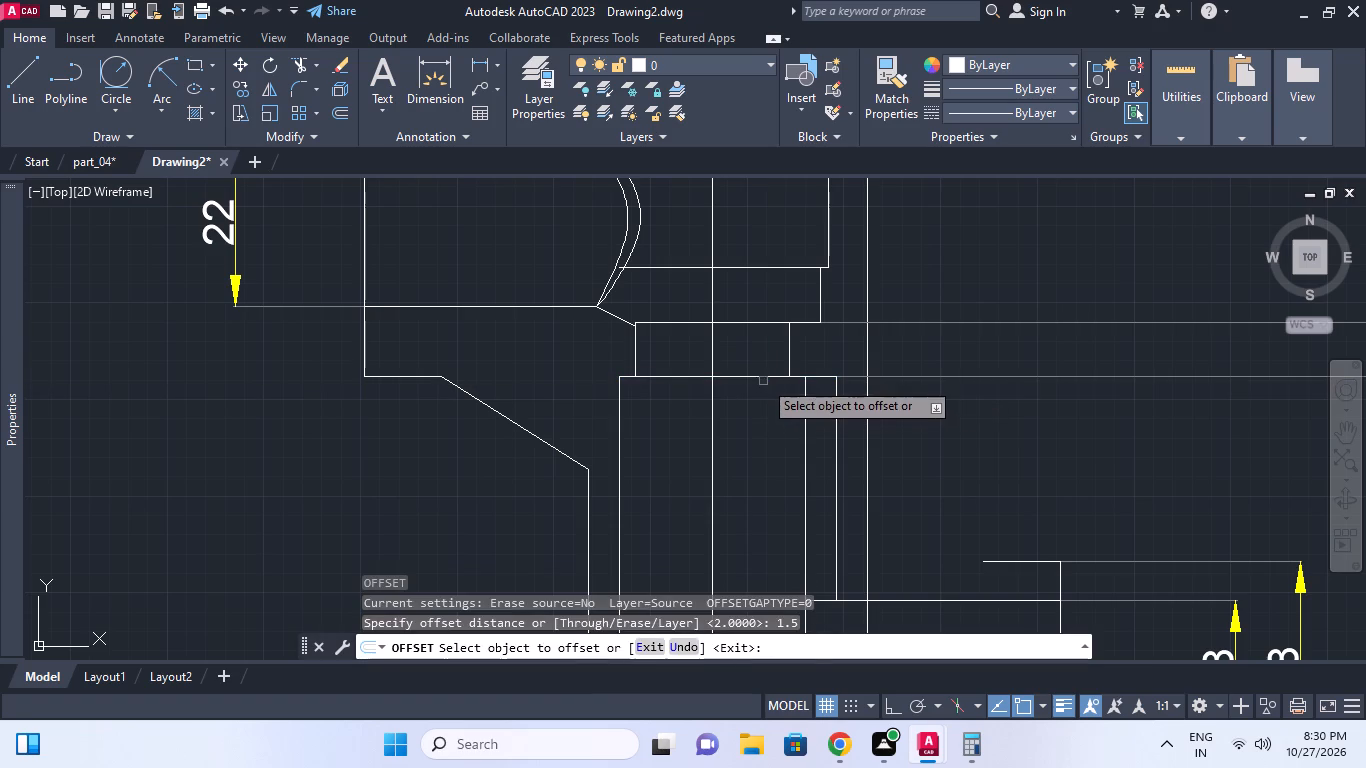
{"action": "left_click", "coordinate": [763, 379]}
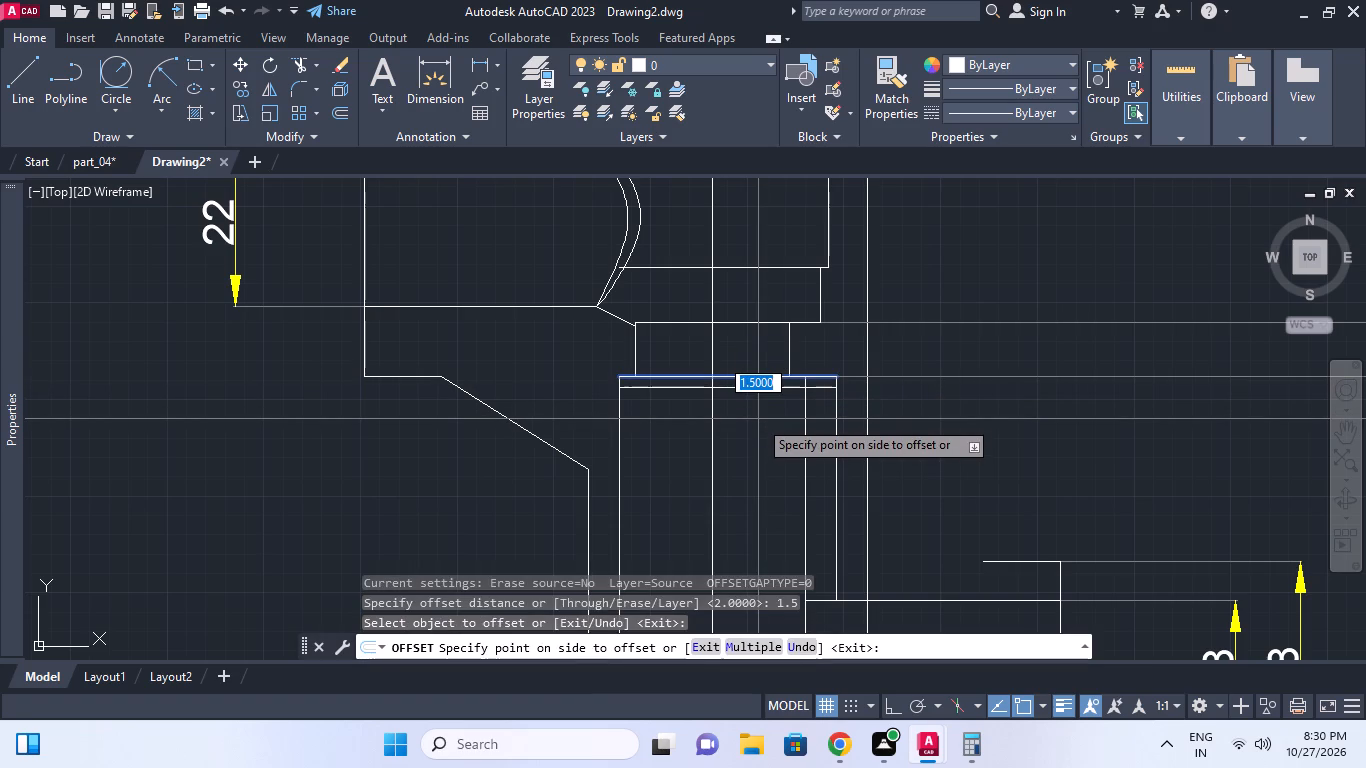
{"action": "left_click", "coordinate": [758, 419]}
{"action": "scroll", "coordinate": [891, 428], "scroll_direction": "down", "scroll_amount": 1}
{"action": "middle_click_drag", "start_coordinate": [891, 428], "coordinate": [889, 379]}
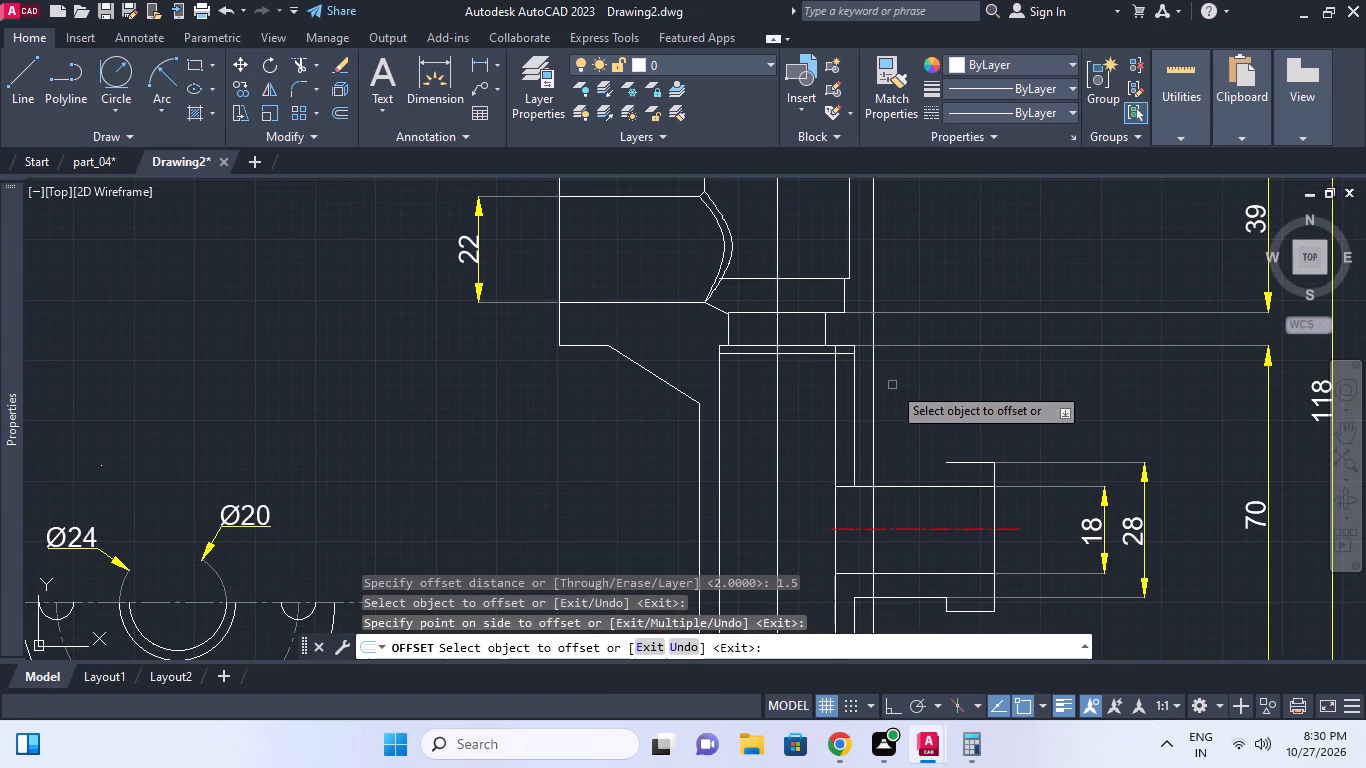
{"action": "scroll", "coordinate": [895, 388], "scroll_direction": "down", "scroll_amount": 1}
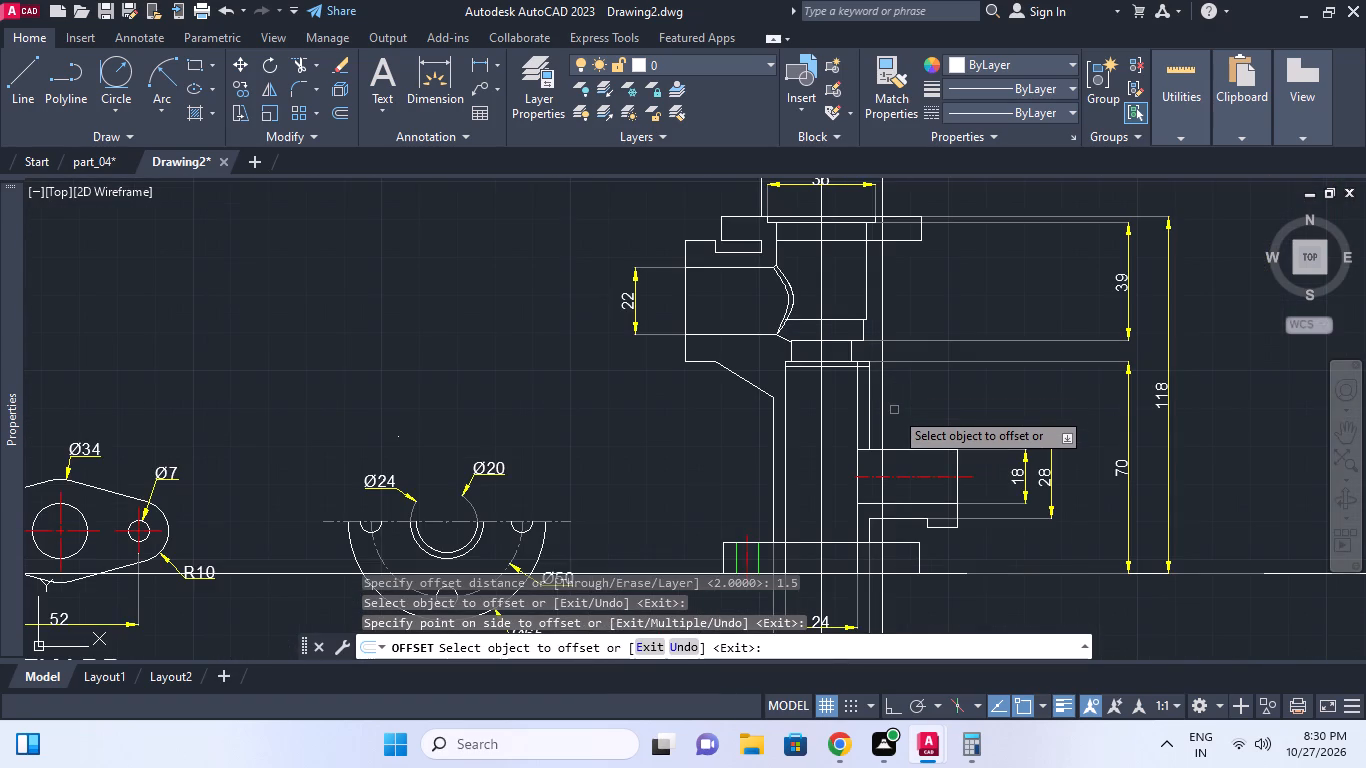
{"action": "middle_click_drag", "start_coordinate": [893, 411], "coordinate": [894, 383]}
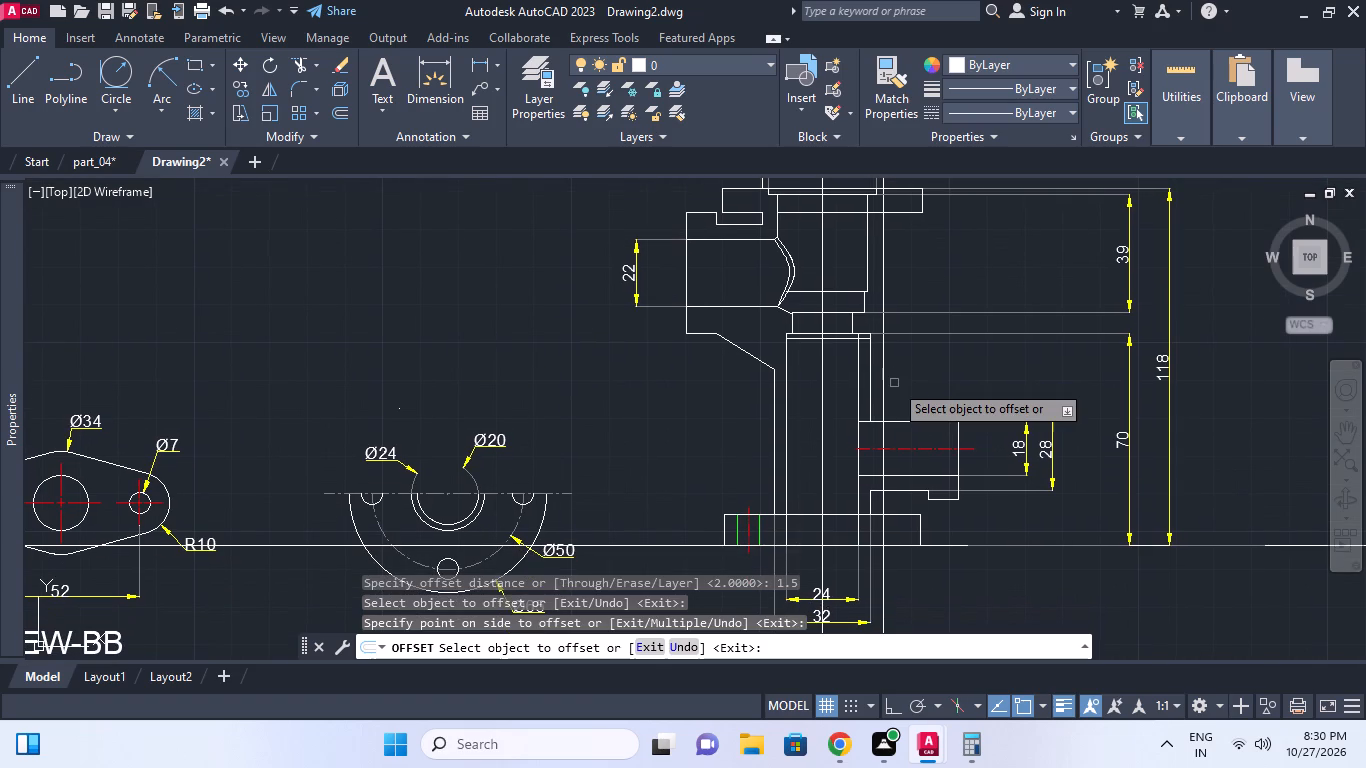
{"action": "key", "text": "Escape"}
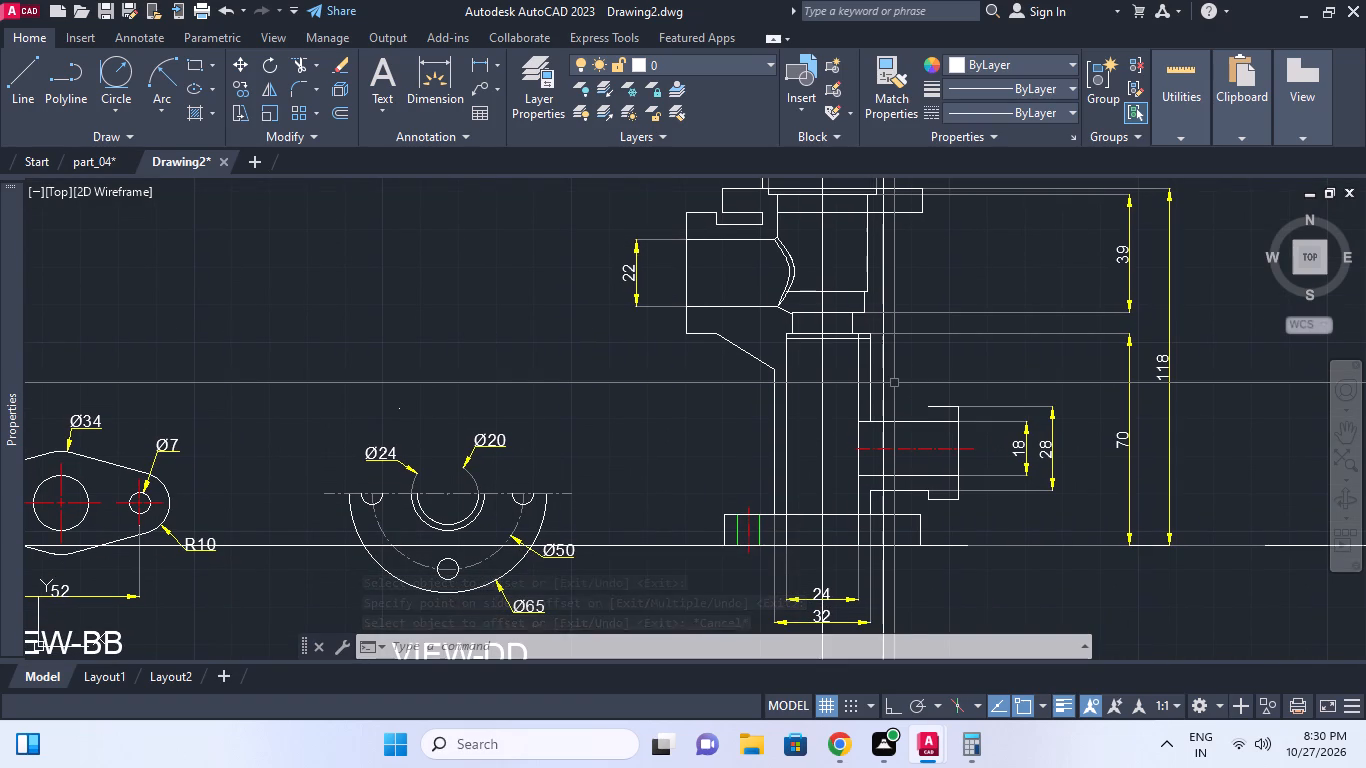
Erase the lower body's outer right wall segment between its top edge and the right branch.
{"action": "left_click", "coordinate": [872, 375]}
{"action": "right_click", "coordinate": [872, 375]}
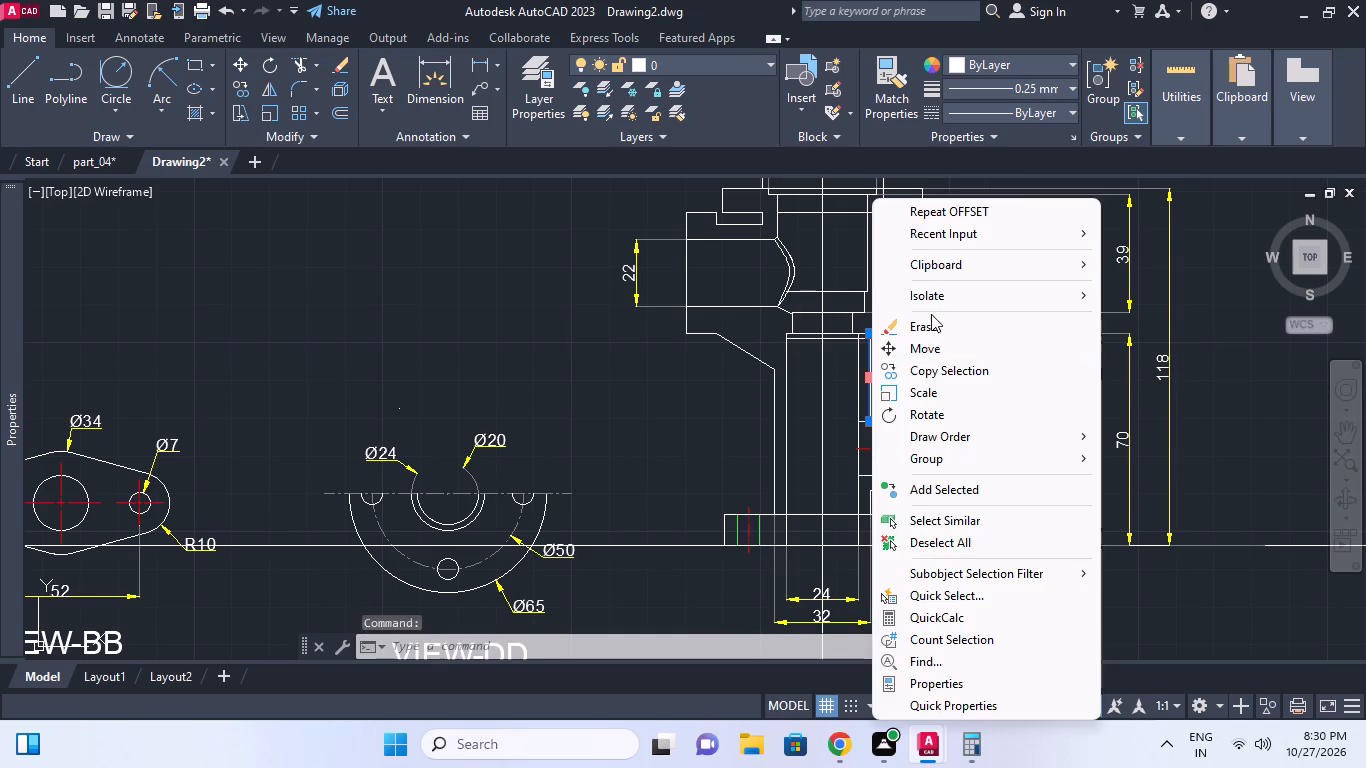
{"action": "left_click", "coordinate": [926, 327]}
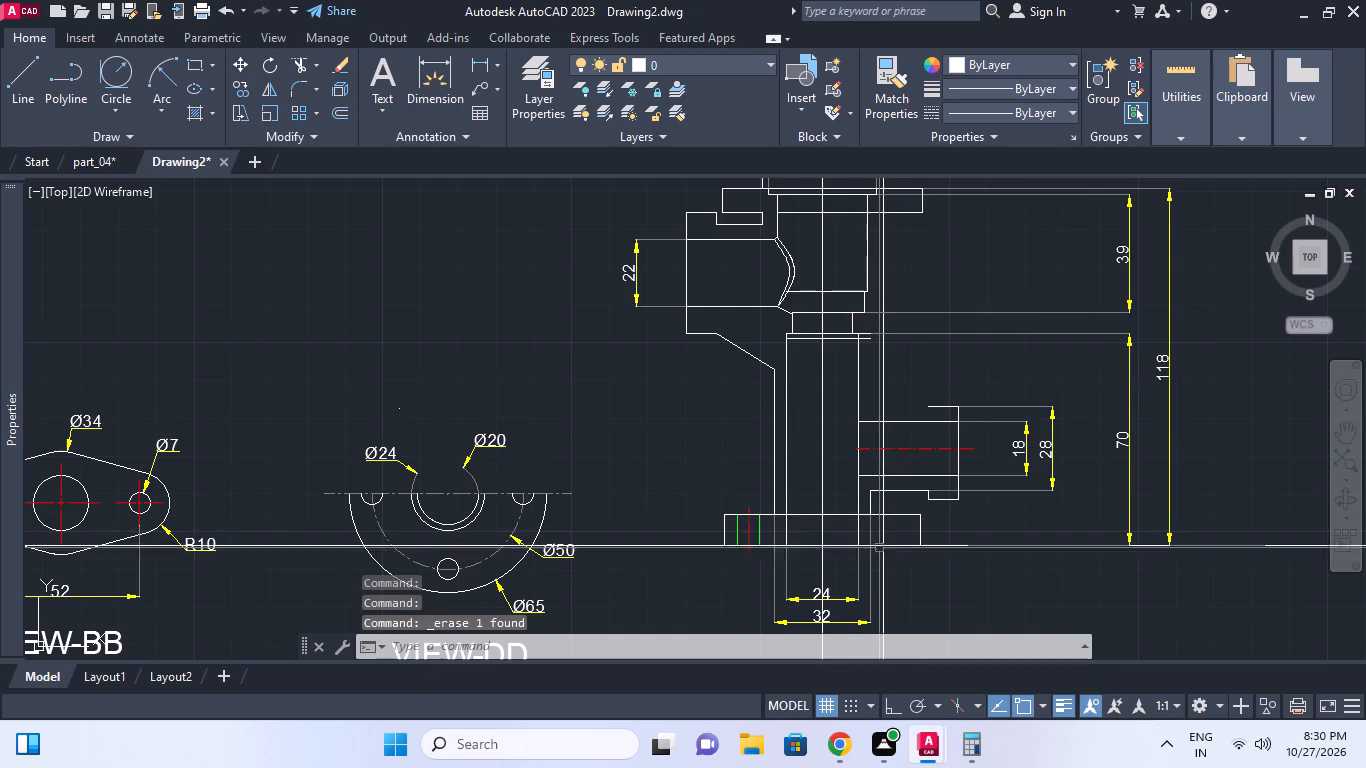
Trim the lower body's top edge and its offset copy where they extend right past the inner bore's right wall.
{"action": "scroll", "coordinate": [872, 348], "scroll_direction": "up", "scroll_amount": 1}
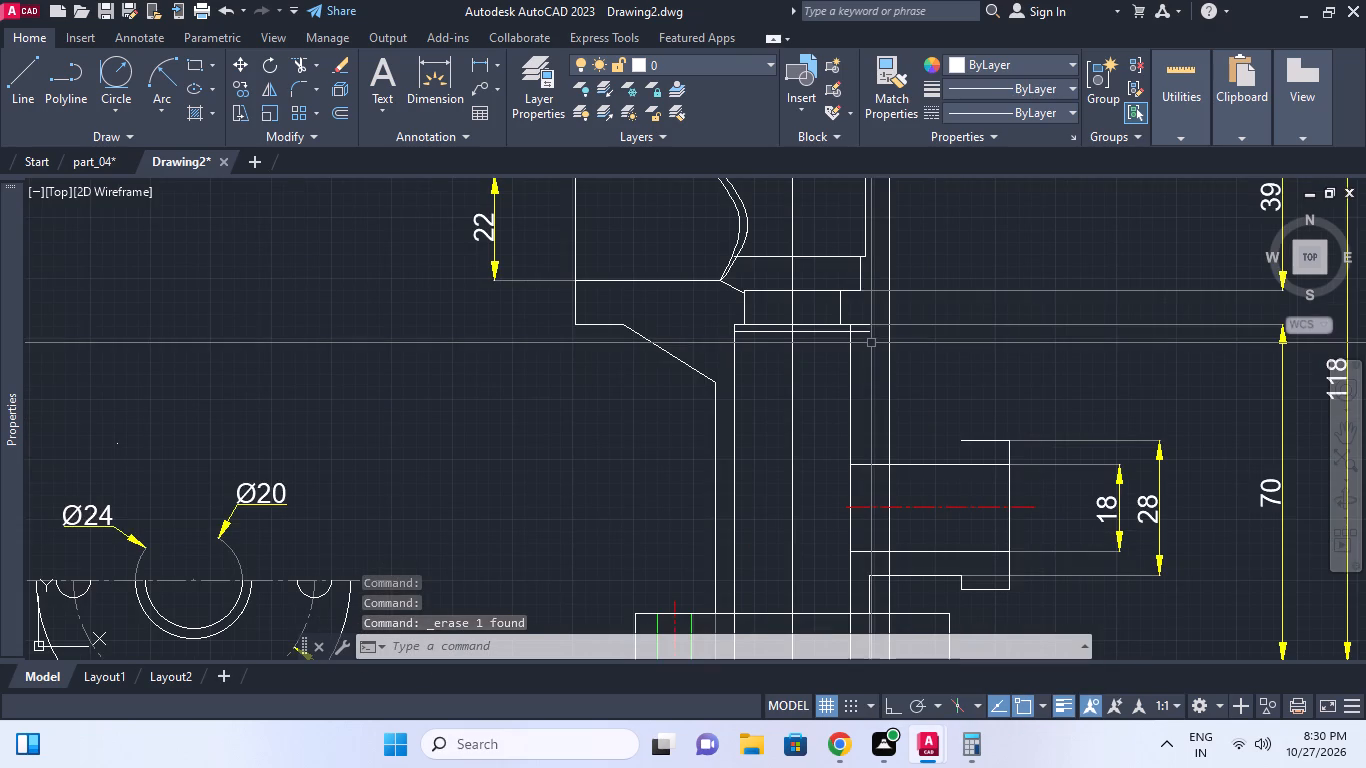
{"action": "middle_click_drag", "start_coordinate": [876, 340], "coordinate": [876, 369]}
{"action": "scroll", "coordinate": [876, 369], "scroll_direction": "up", "scroll_amount": 1}
{"action": "key", "text": "t"}
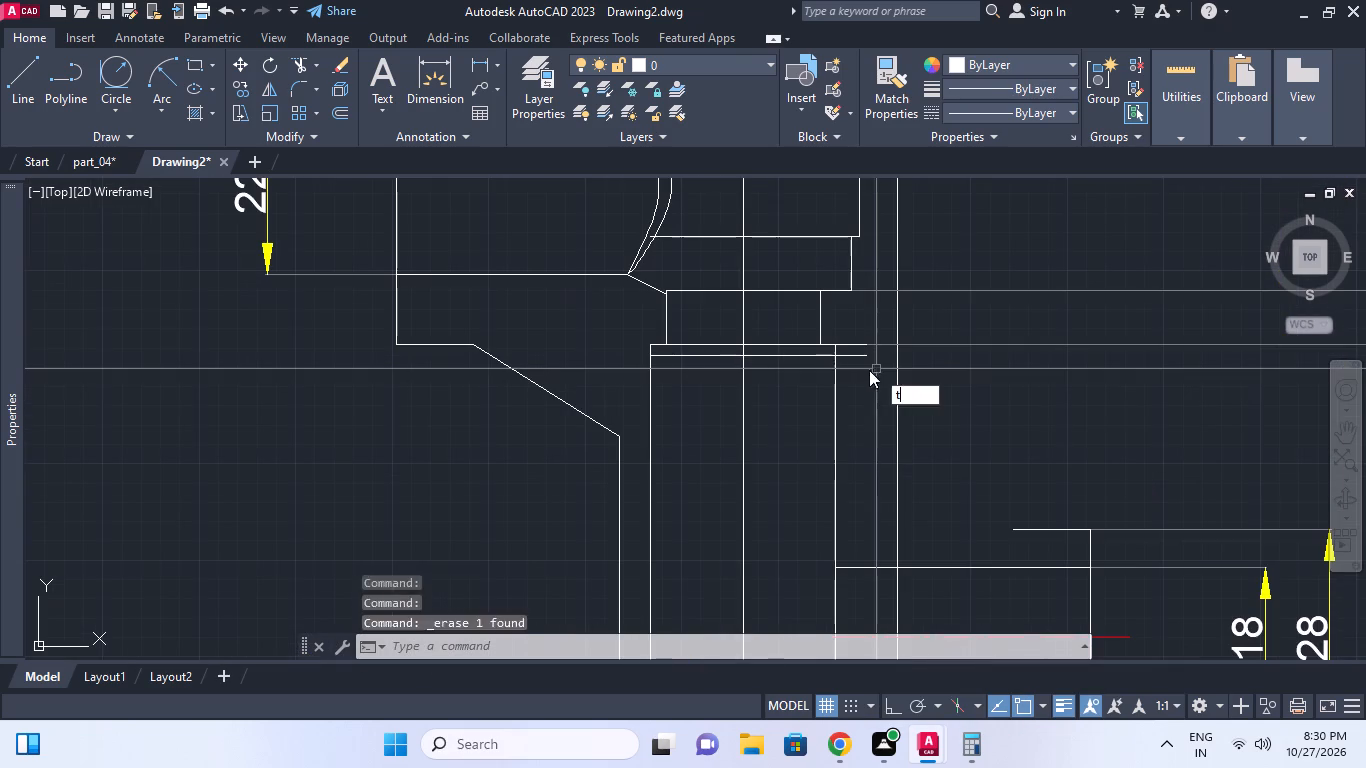
{"action": "key", "text": "r"}
{"action": "key", "text": "space"}
{"action": "key", "text": "space"}
{"action": "left_click", "coordinate": [855, 355]}
{"action": "left_click", "coordinate": [857, 348]}
{"action": "key", "text": "Escape"}
{"action": "middle_click", "coordinate": [849, 401]}
{"action": "scroll", "coordinate": [849, 401], "scroll_direction": "down", "scroll_amount": 1}
{"action": "left_click", "coordinate": [882, 356]}
{"action": "key", "text": "Escape"}
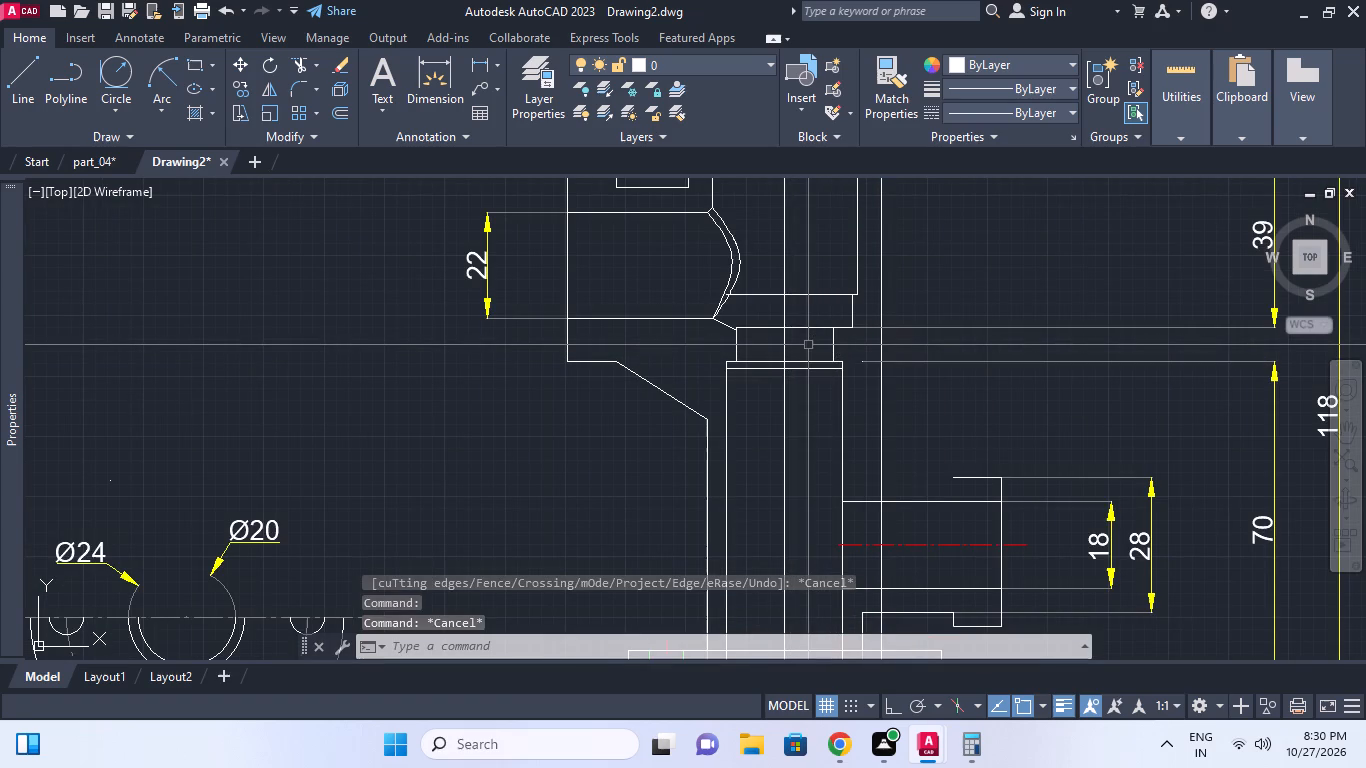
Offset the narrow neck's top edge downward by 1.
{"action": "scroll", "coordinate": [808, 345], "scroll_direction": "up", "scroll_amount": 1}
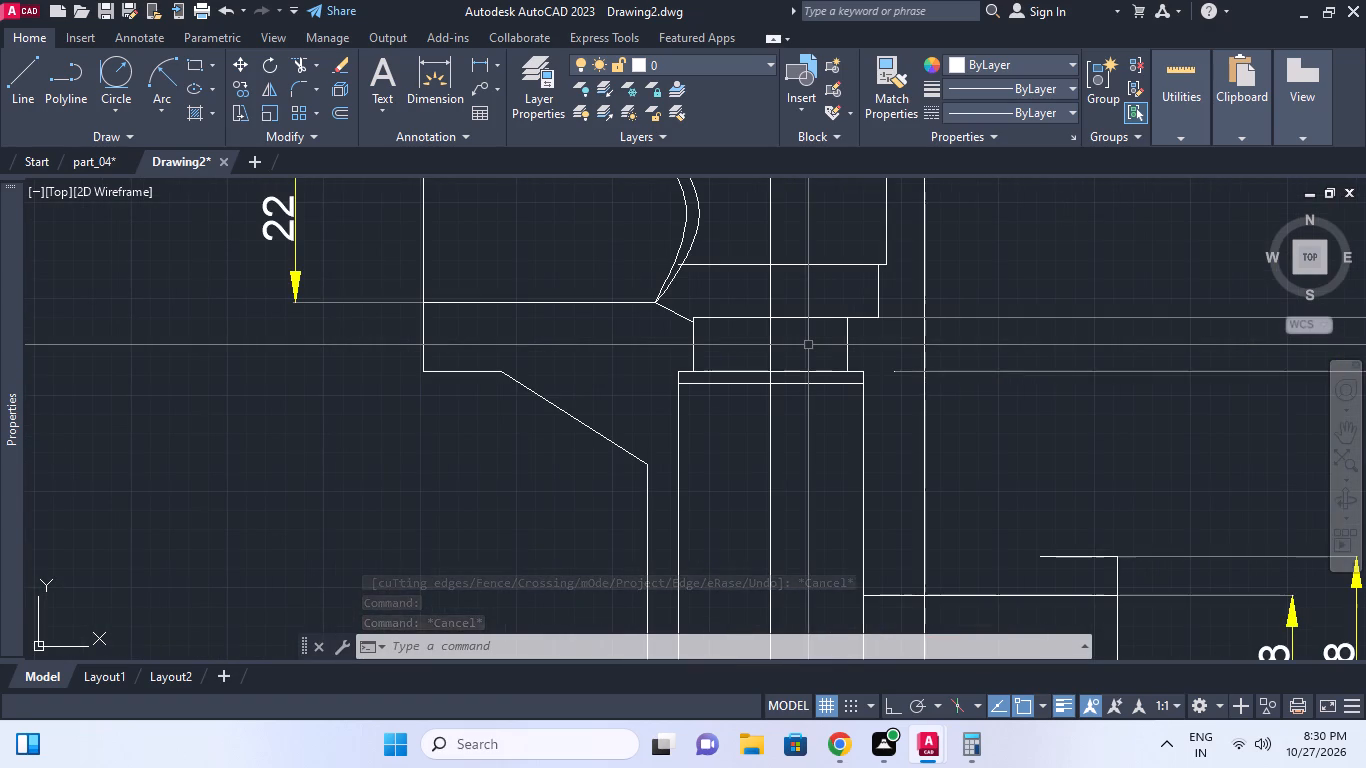
{"action": "key", "text": "Escape"}
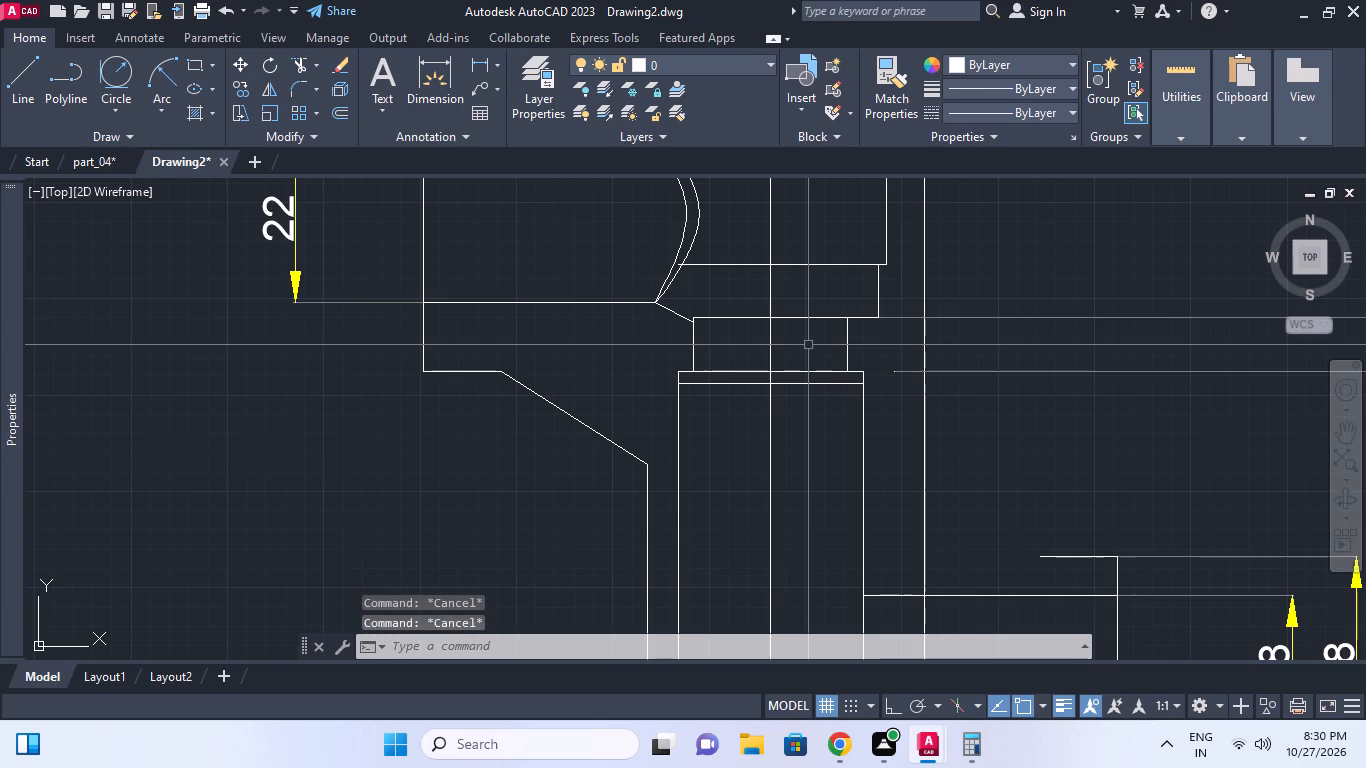
{"action": "type", "text": "o 1"}
{"action": "key", "text": "space"}
{"action": "scroll", "coordinate": [817, 365], "scroll_direction": "up", "scroll_amount": 1}
{"action": "left_click", "coordinate": [832, 292]}
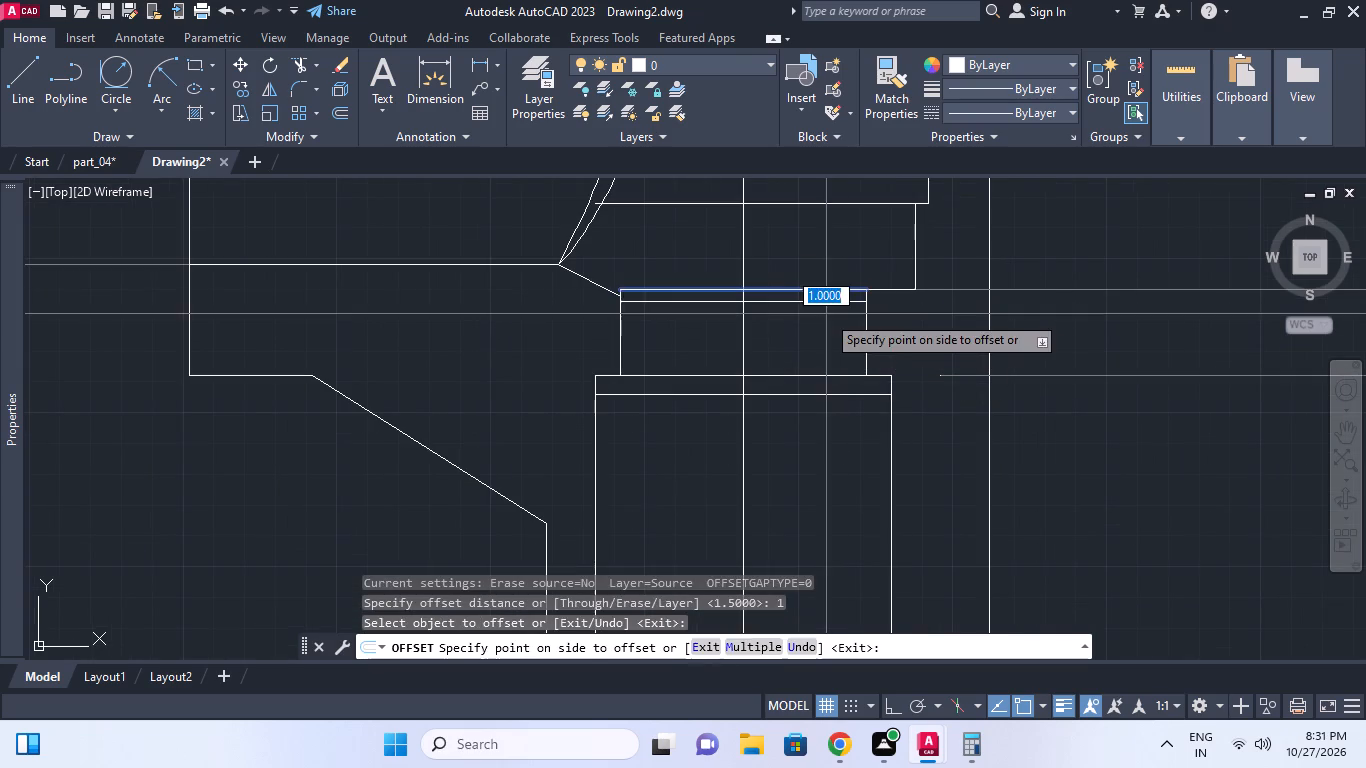
{"action": "left_click", "coordinate": [826, 314]}
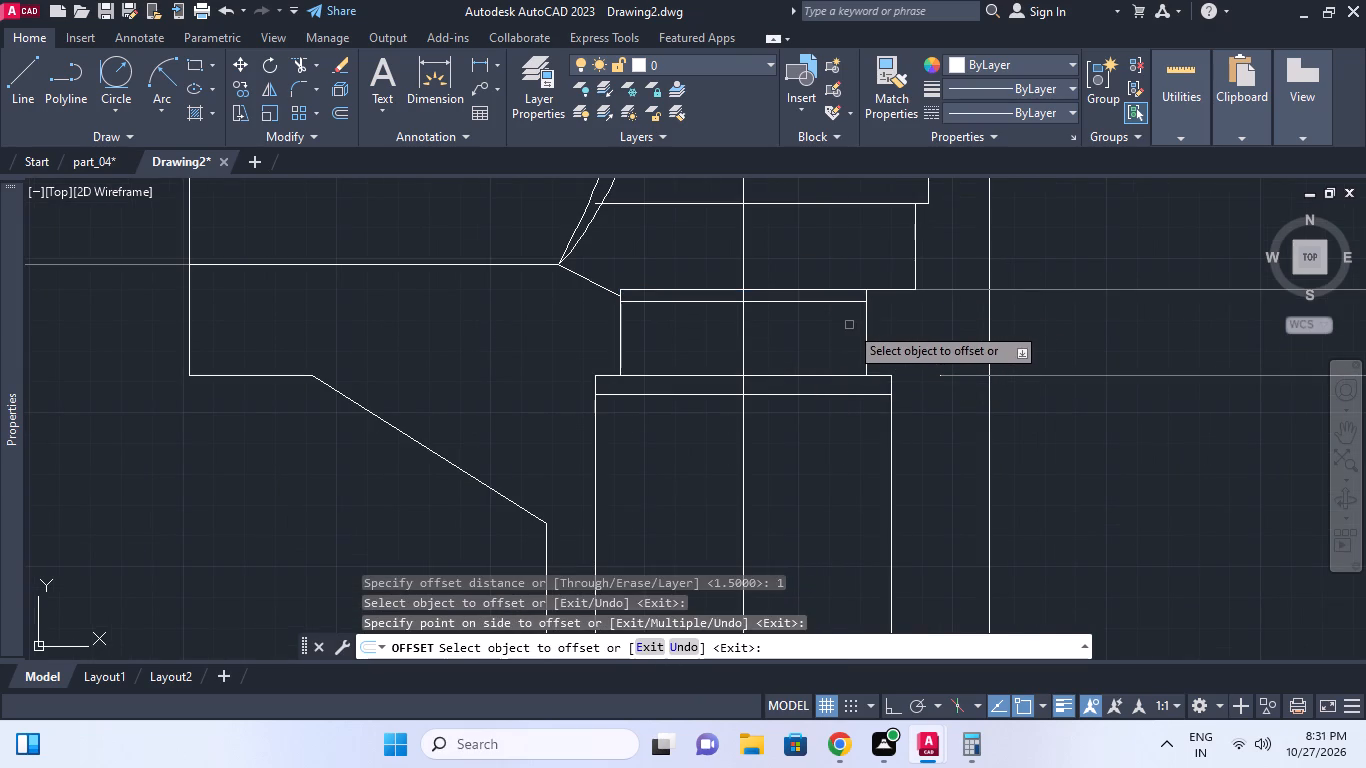
{"action": "key", "text": "Escape"}
{"action": "scroll", "coordinate": [849, 322], "scroll_direction": "down", "scroll_amount": 1}
{"action": "middle_click_drag", "start_coordinate": [847, 324], "coordinate": [839, 342]}
{"action": "scroll", "coordinate": [837, 344], "scroll_direction": "down", "scroll_amount": 1}
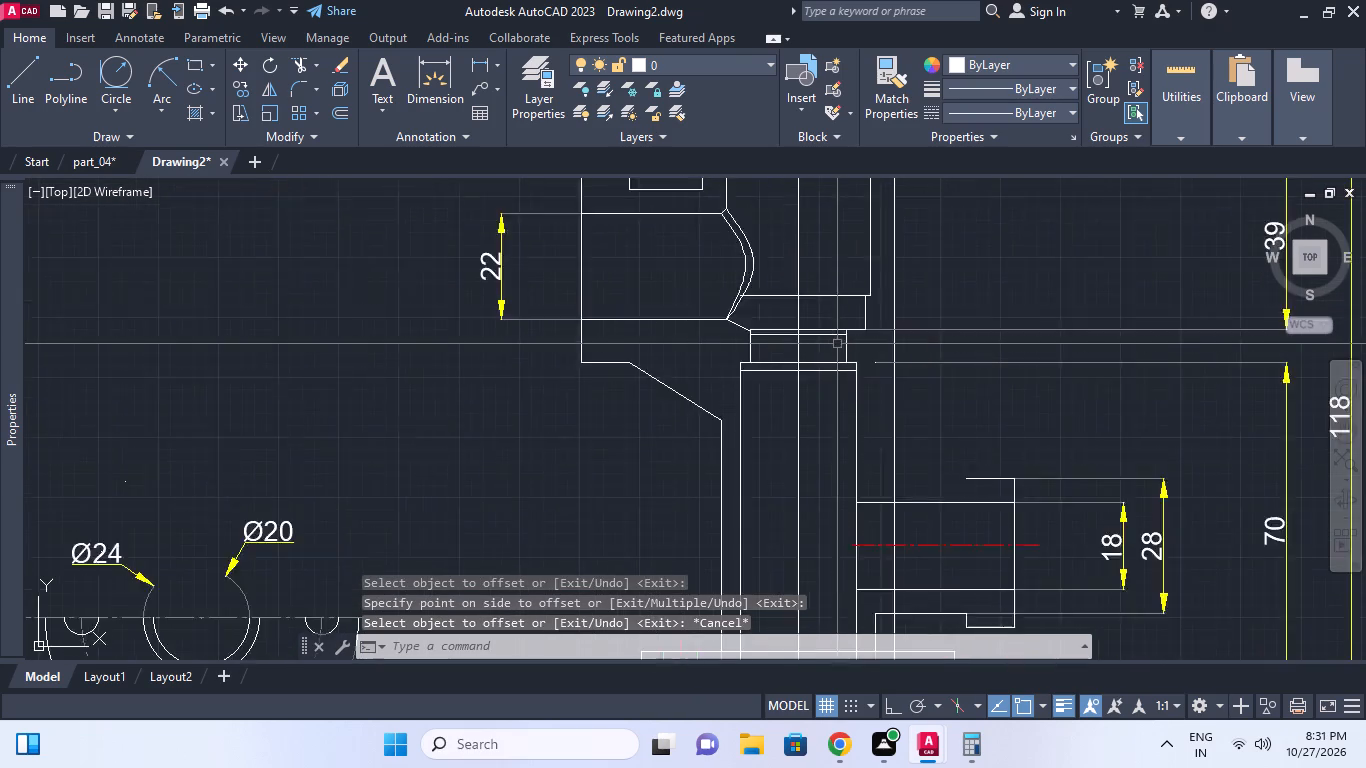
Offset the bottom edge of the upper bore, above the stepped neck, upward by 1.
{"action": "scroll", "coordinate": [837, 344], "scroll_direction": "down", "scroll_amount": 1}
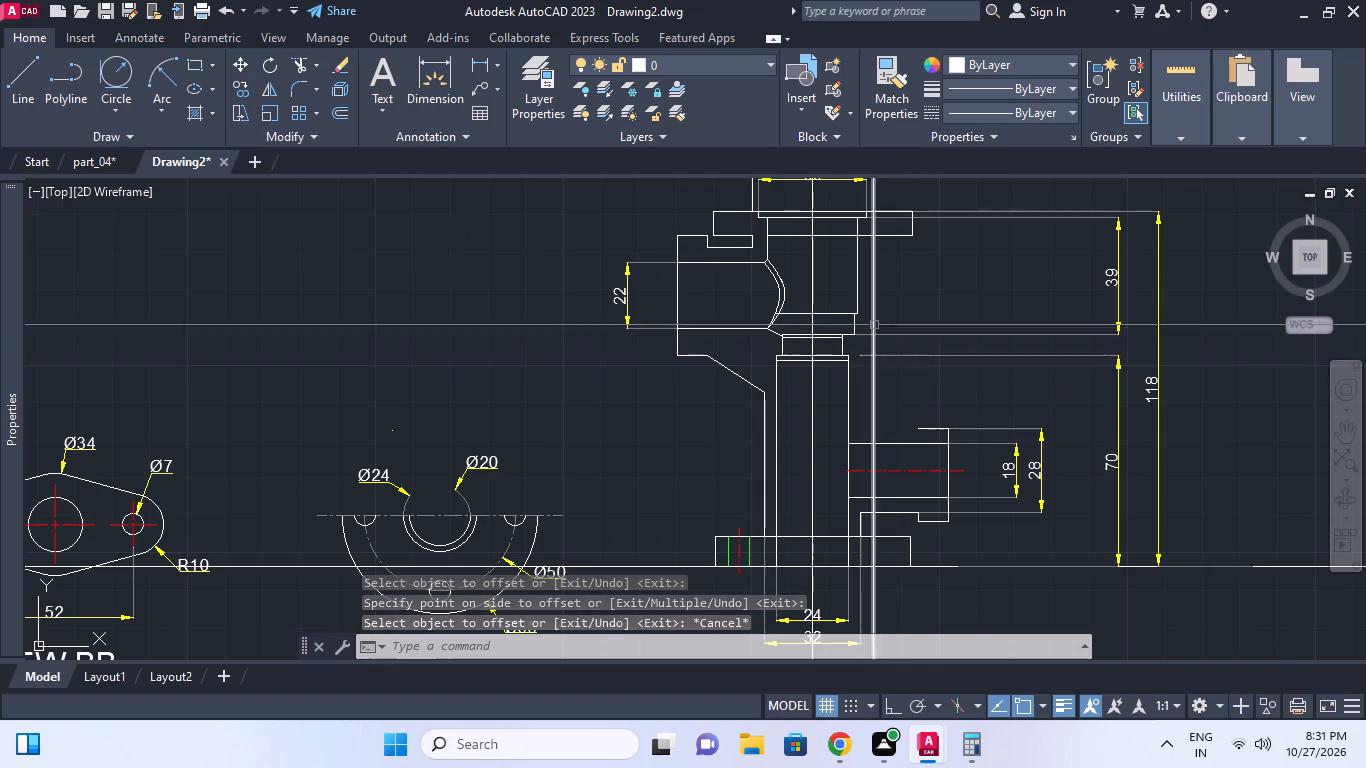
{"action": "scroll", "coordinate": [867, 320], "scroll_direction": "up", "scroll_amount": 2}
{"action": "key", "text": "space"}
{"action": "key", "text": "space"}
{"action": "left_click", "coordinate": [810, 304]}
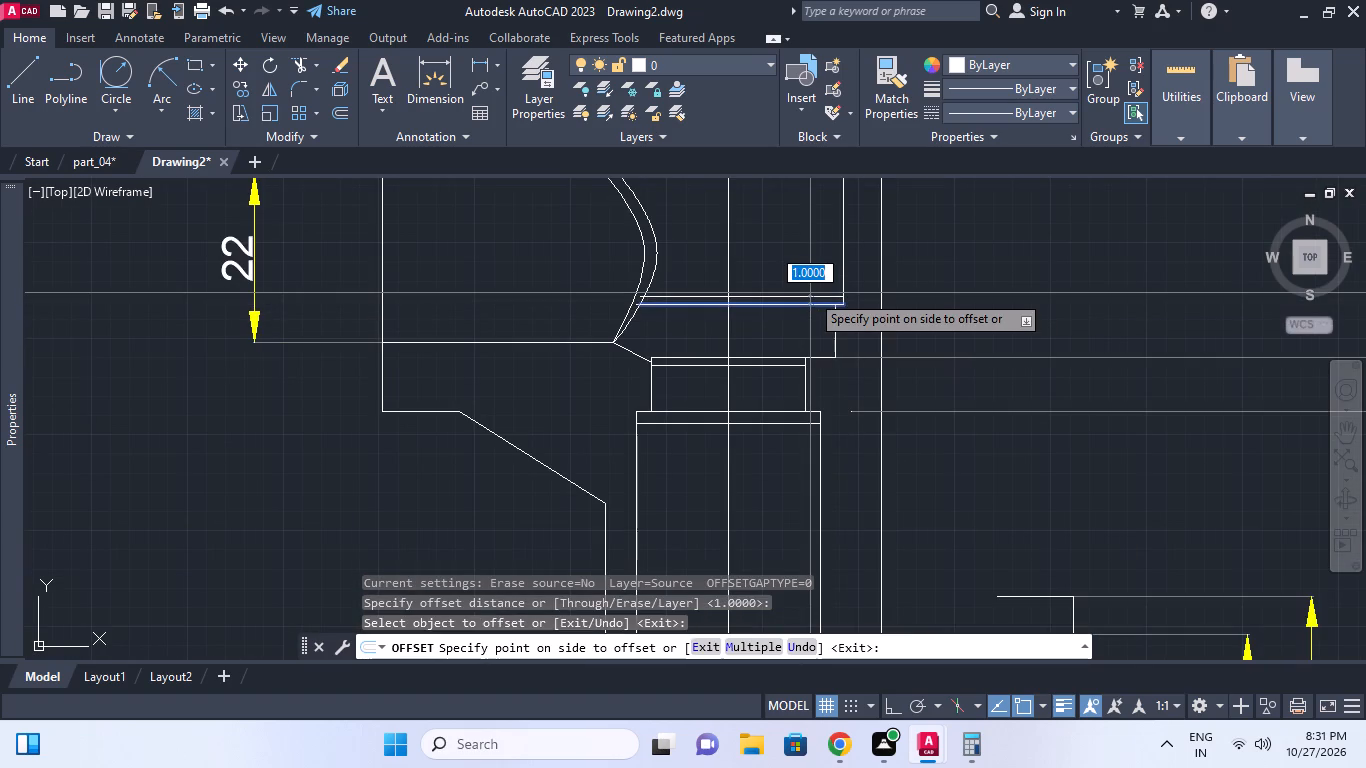
{"action": "left_click", "coordinate": [810, 293]}
{"action": "scroll", "coordinate": [840, 279], "scroll_direction": "down", "scroll_amount": 2}
{"action": "middle_click_drag", "start_coordinate": [840, 292], "coordinate": [840, 295]}
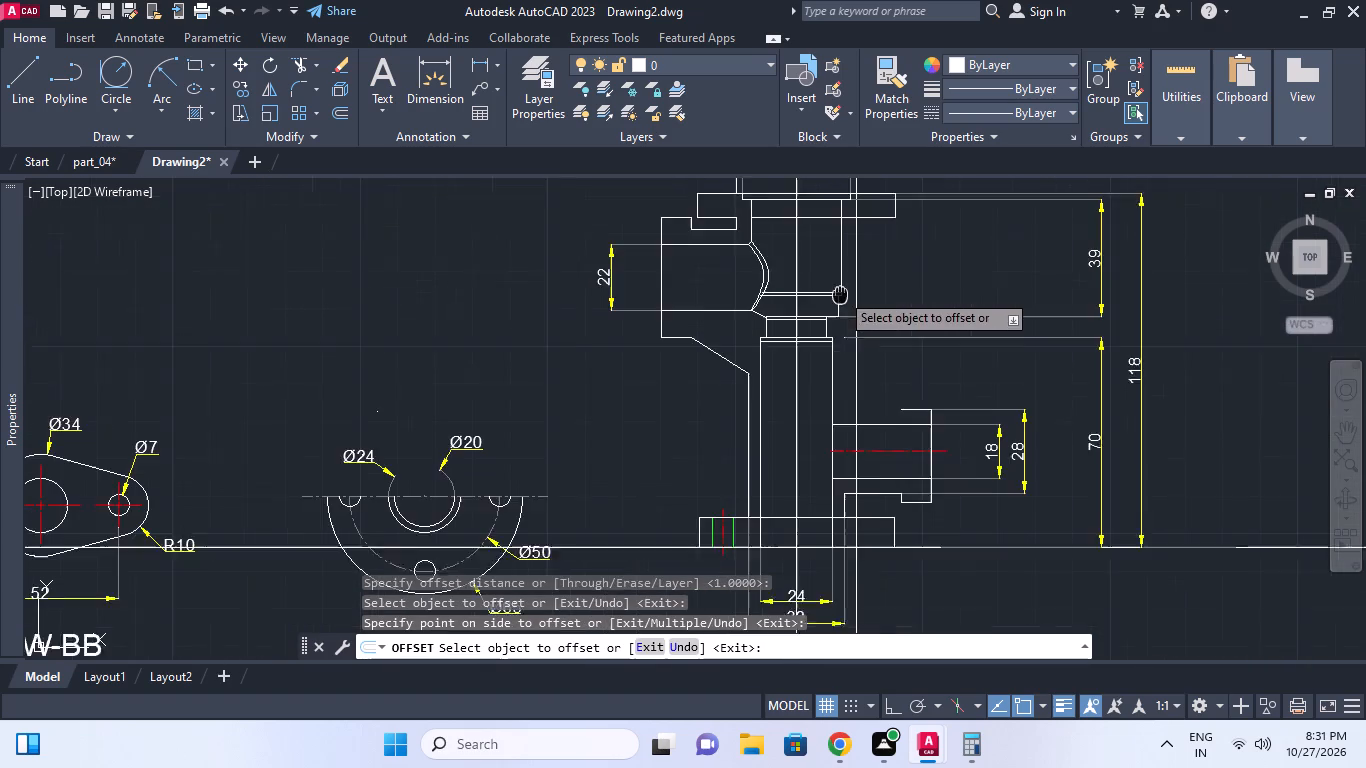
{"action": "middle_click_drag", "start_coordinate": [840, 295], "coordinate": [840, 334]}
{"action": "key", "text": "Escape"}
Examine the front view's outline around the bores, the outer vertical wall line and the right branch.
{"action": "scroll", "coordinate": [825, 358], "scroll_direction": "down", "scroll_amount": 1}
{"action": "middle_click_drag", "start_coordinate": [921, 400], "coordinate": [915, 378]}
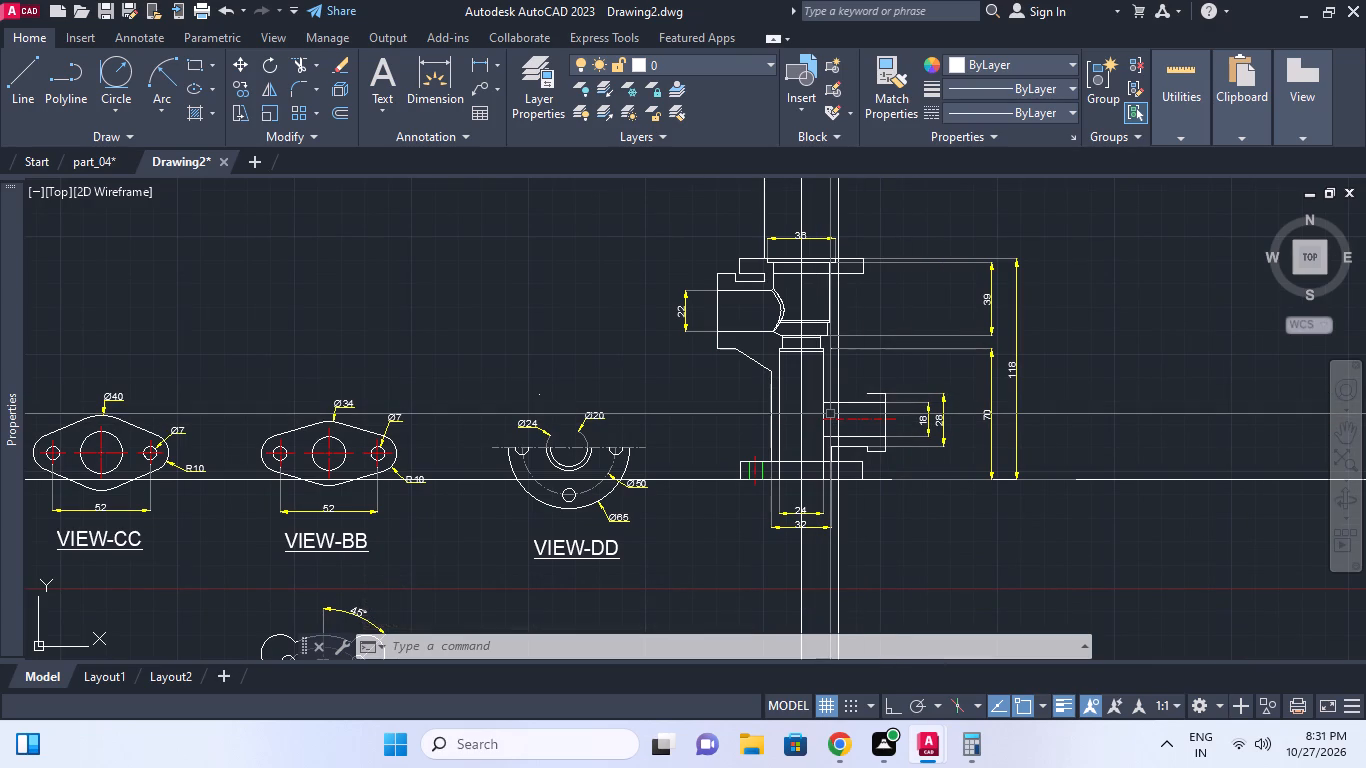
{"action": "scroll", "coordinate": [787, 414], "scroll_direction": "down", "scroll_amount": 1}
{"action": "scroll", "coordinate": [842, 359], "scroll_direction": "up", "scroll_amount": 2}
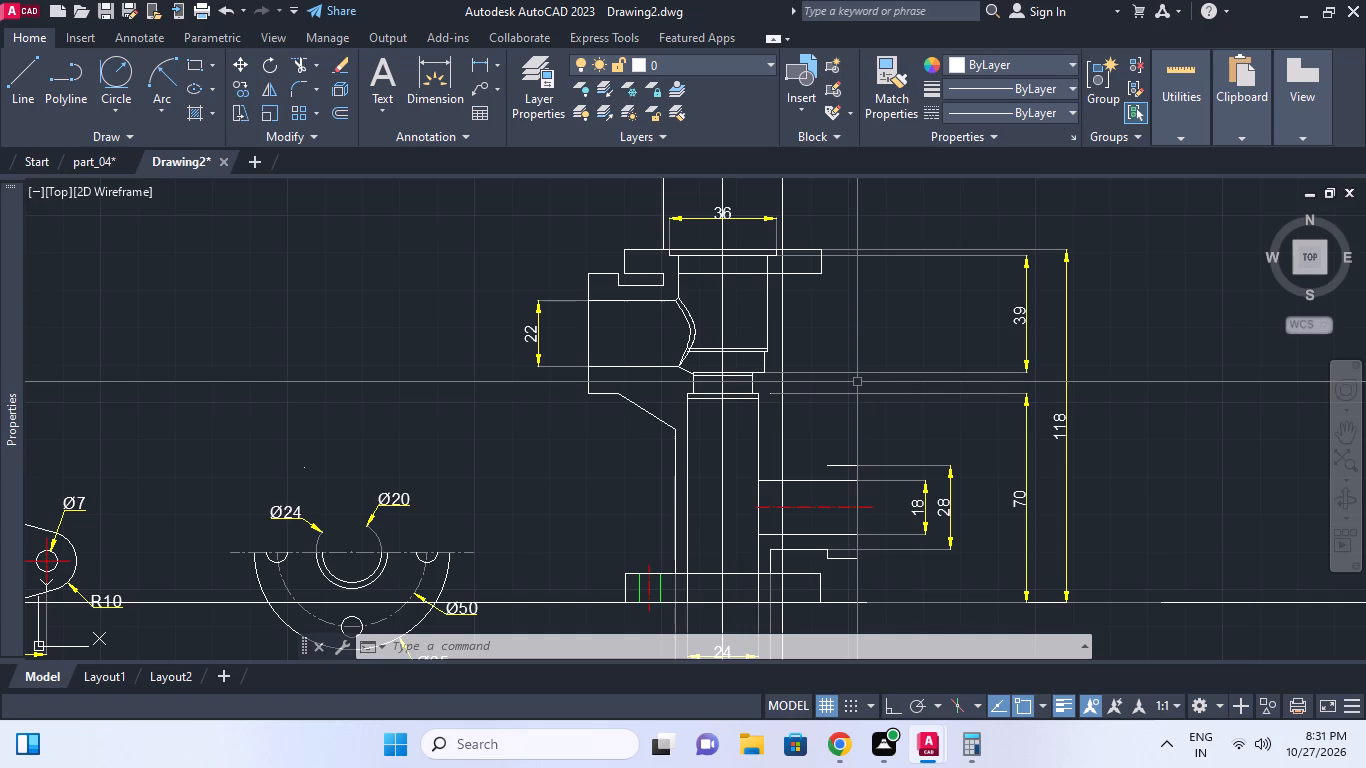
{"action": "scroll", "coordinate": [782, 386], "scroll_direction": "up", "scroll_amount": 1}
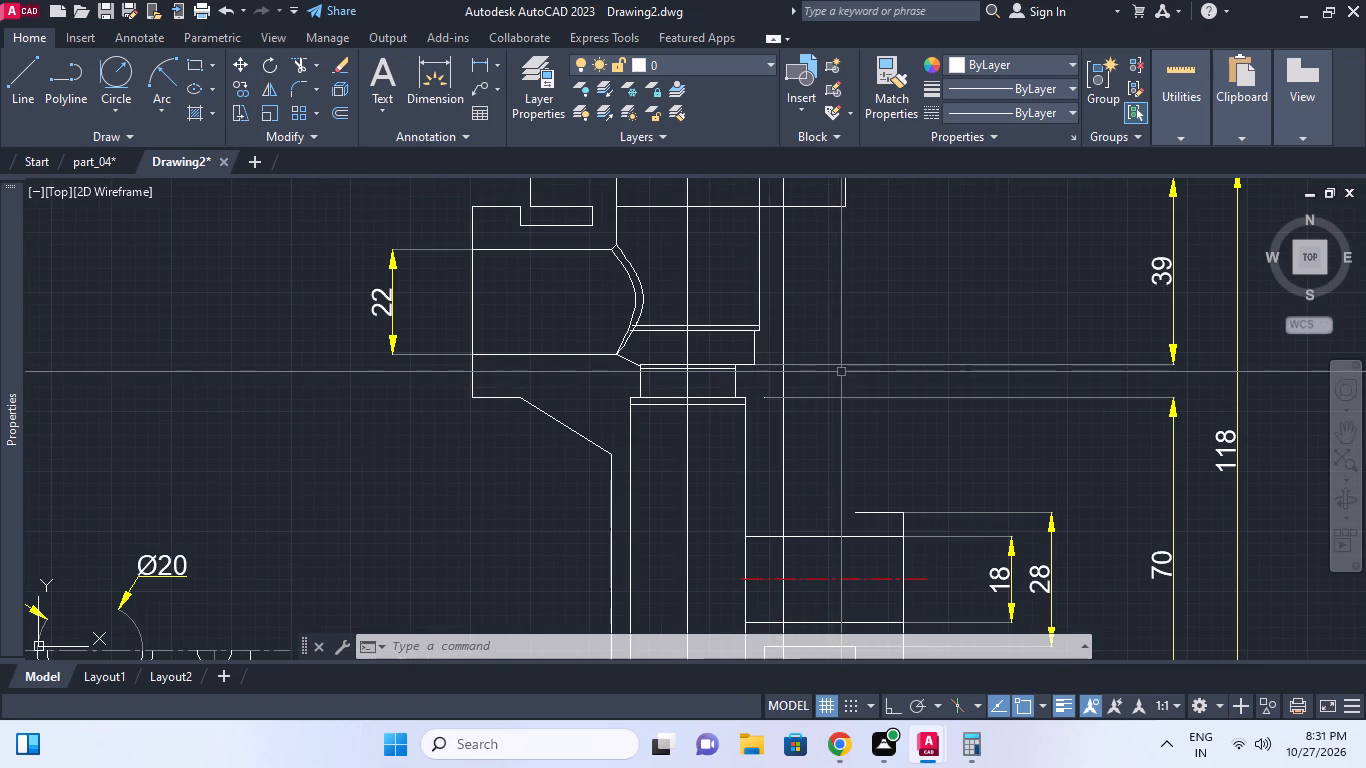
{"action": "middle_click_drag", "start_coordinate": [842, 371], "coordinate": [837, 454]}
{"action": "scroll", "coordinate": [836, 427], "scroll_direction": "down", "scroll_amount": 2}
{"action": "scroll", "coordinate": [775, 369], "scroll_direction": "up", "scroll_amount": 1}
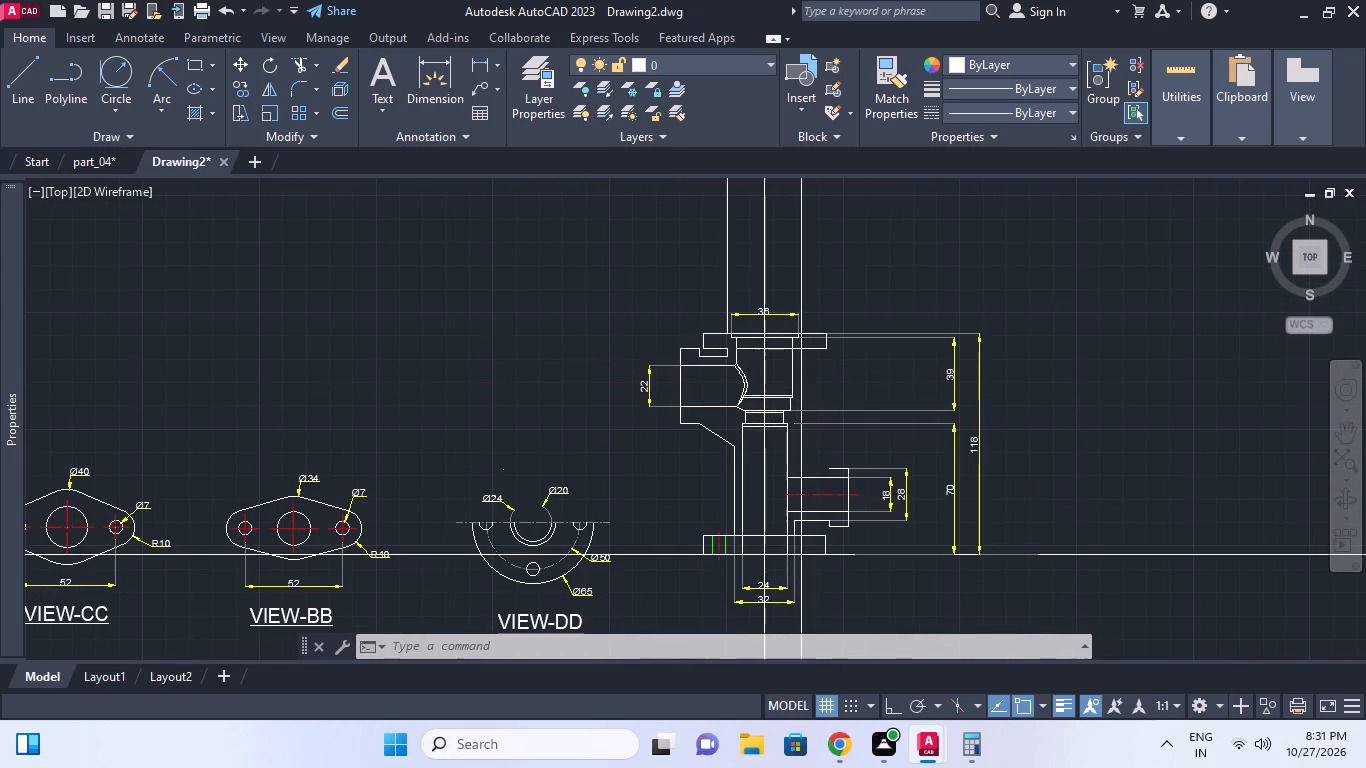
{"action": "scroll", "coordinate": [775, 369], "scroll_direction": "up", "scroll_amount": 1}
{"action": "middle_click", "coordinate": [775, 368]}
{"action": "middle_click", "coordinate": [796, 365]}
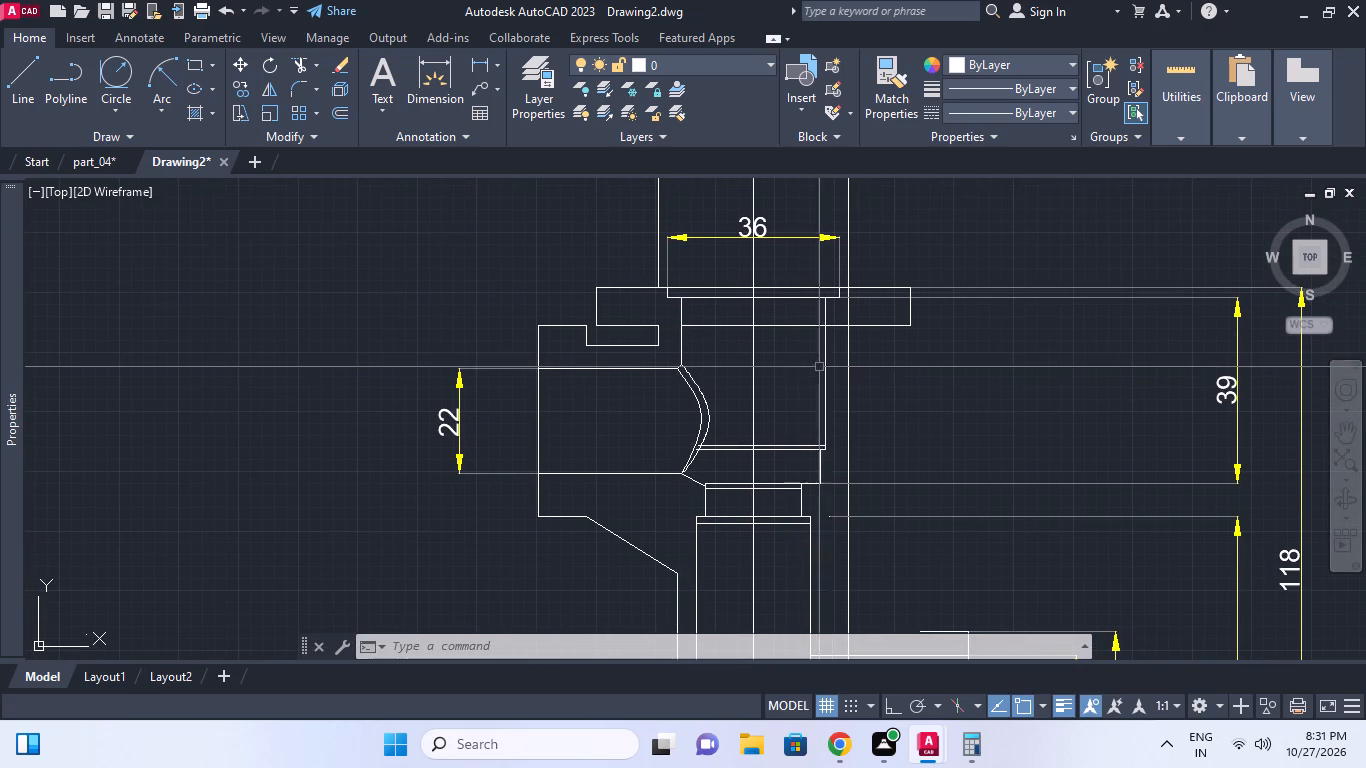
{"action": "left_click", "coordinate": [848, 359]}
{"action": "middle_click_drag", "start_coordinate": [935, 445], "coordinate": [918, 335]}
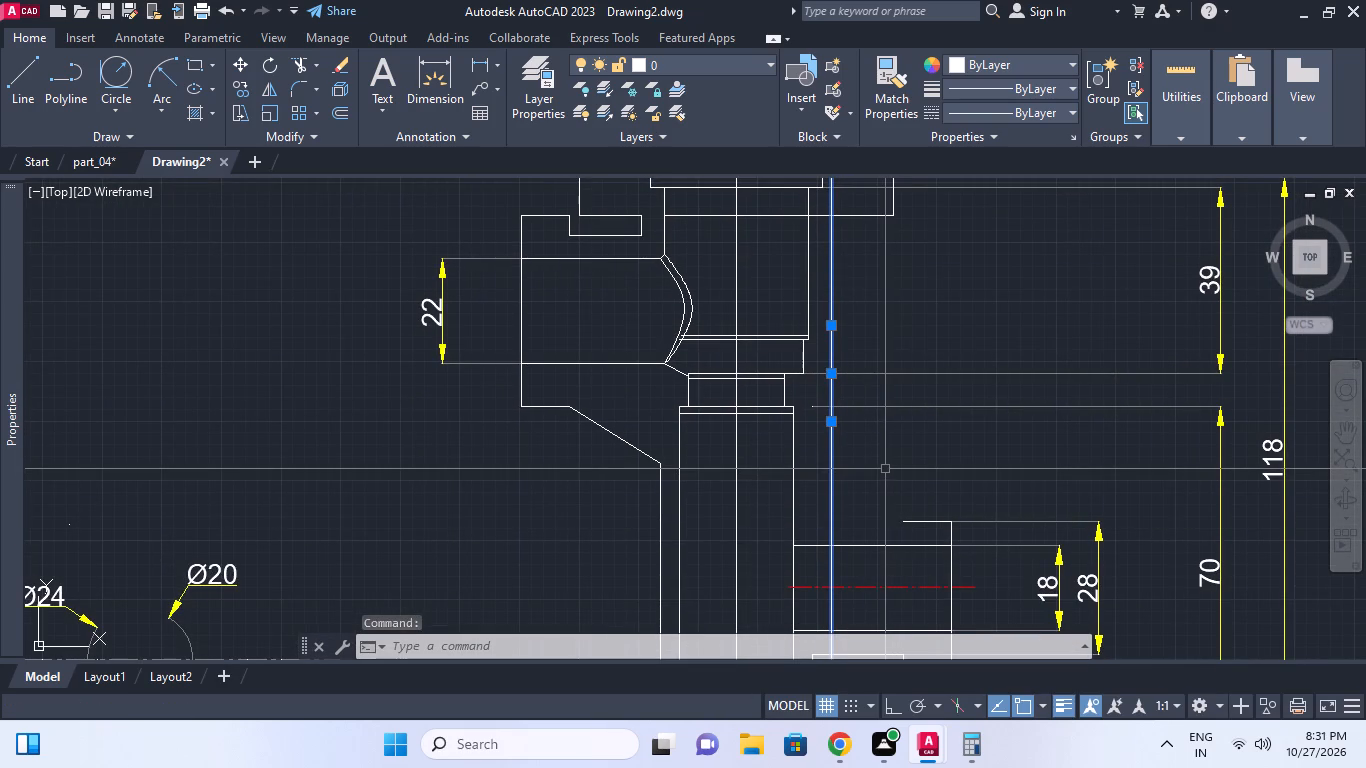
{"action": "key", "text": "Escape"}
Draw a horizontal helper line 8 long from the lower bore's top right corner to the outer vertical wall line.
{"action": "key", "text": "l"}
{"action": "key", "text": "space"}
{"action": "left_click", "coordinate": [795, 406]}
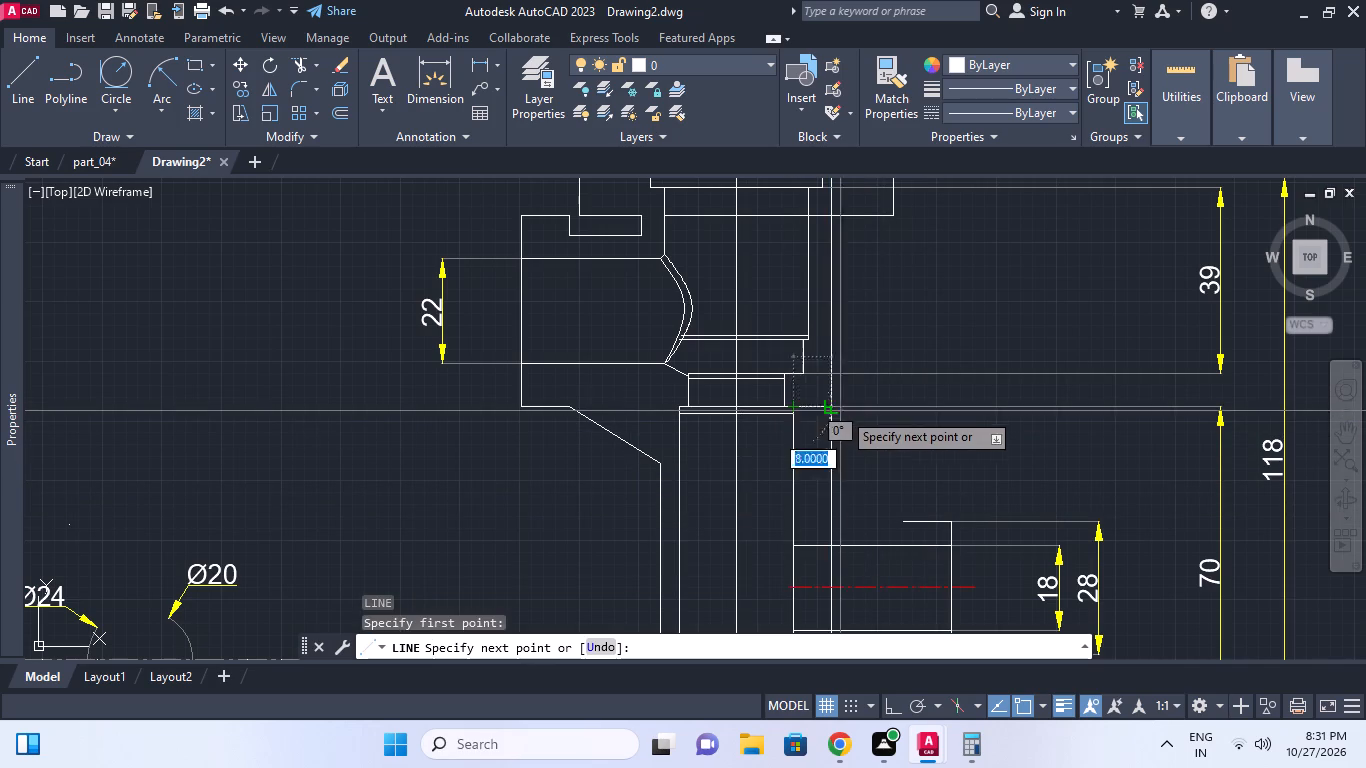
{"action": "left_click", "coordinate": [829, 408]}
{"action": "key", "text": "Escape"}
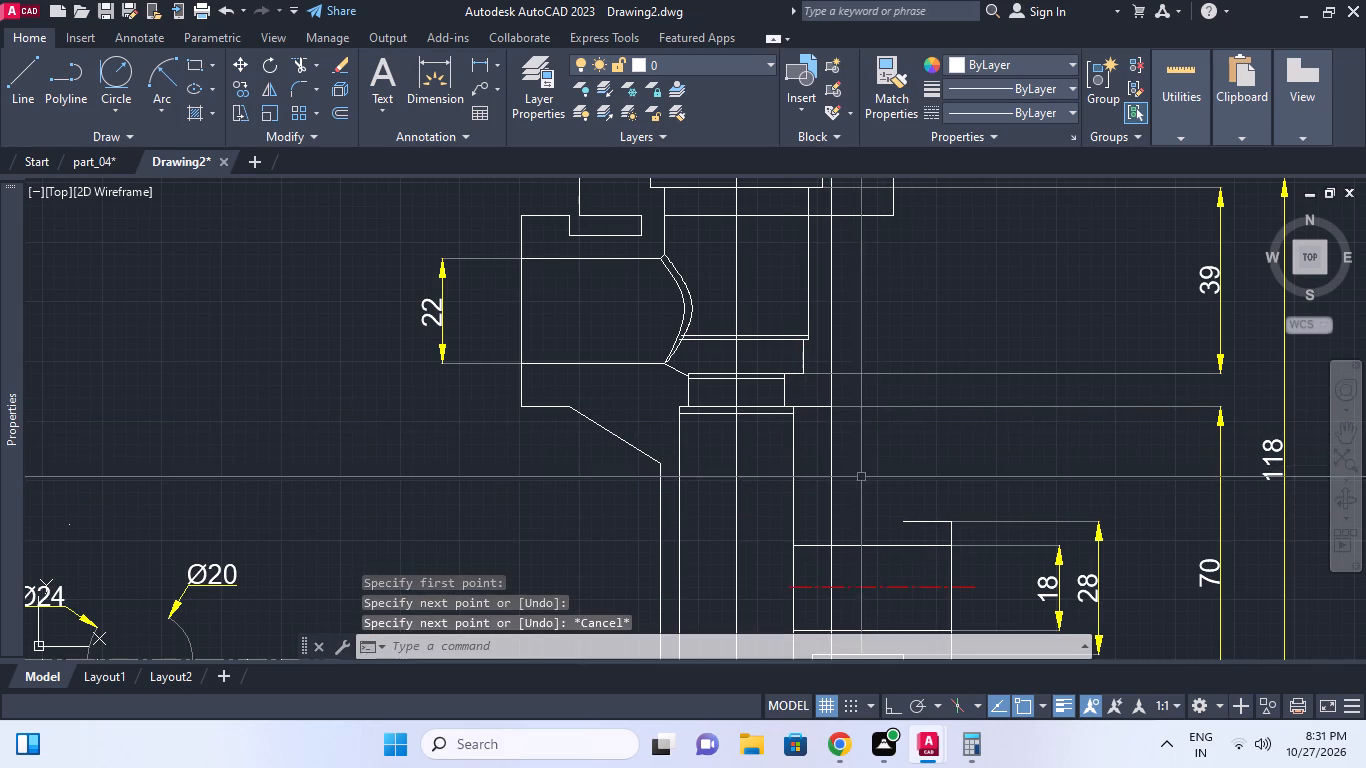
Draw a sloped line from the helper line's outer end to the inner end of the right branch's top edge.
{"action": "key", "text": "space"}
{"action": "left_click", "coordinate": [832, 406]}
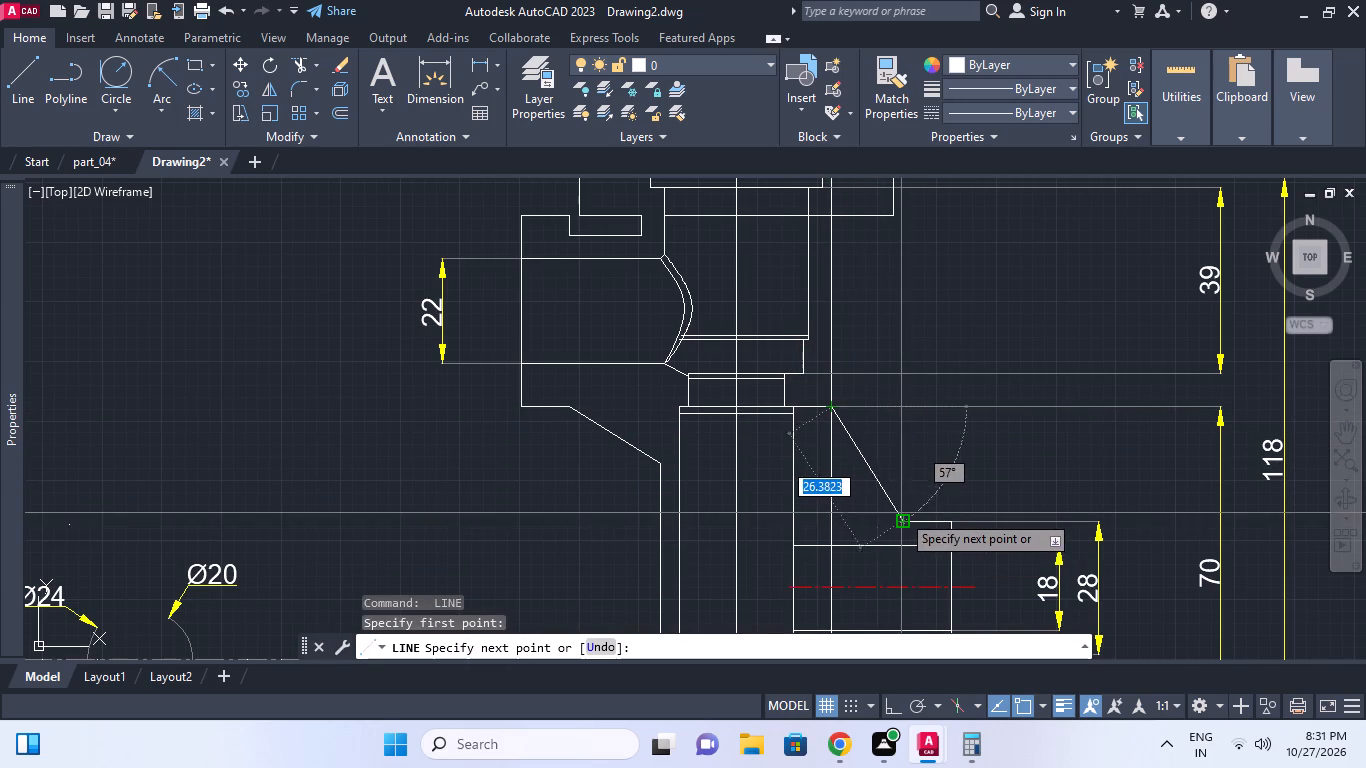
{"action": "left_click", "coordinate": [905, 522]}
{"action": "key", "text": "Escape"}
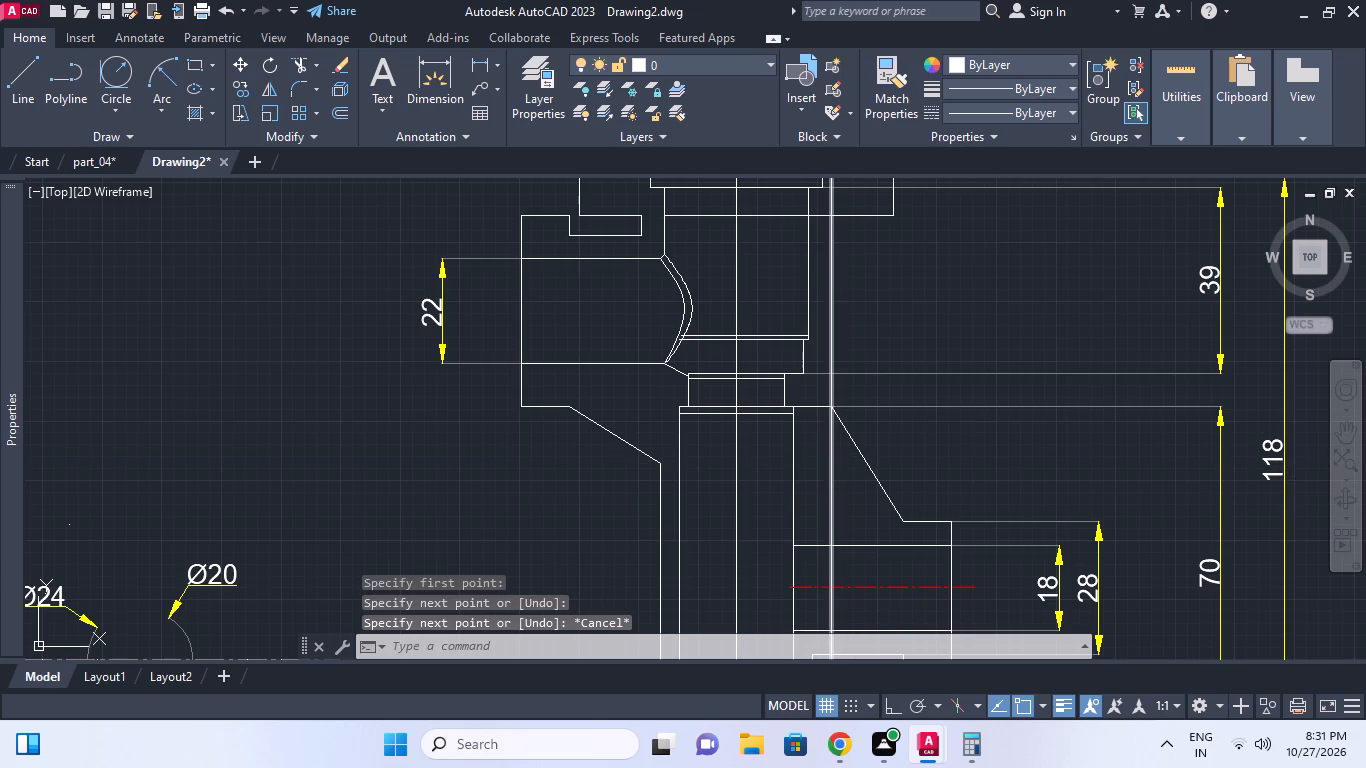
Erase the horizontal helper line between the lower bore's corner and the outer wall line.
{"action": "key", "text": "Escape"}
{"action": "left_click", "coordinate": [821, 409]}
{"action": "type", "text": "e"}
{"action": "key", "text": "space"}
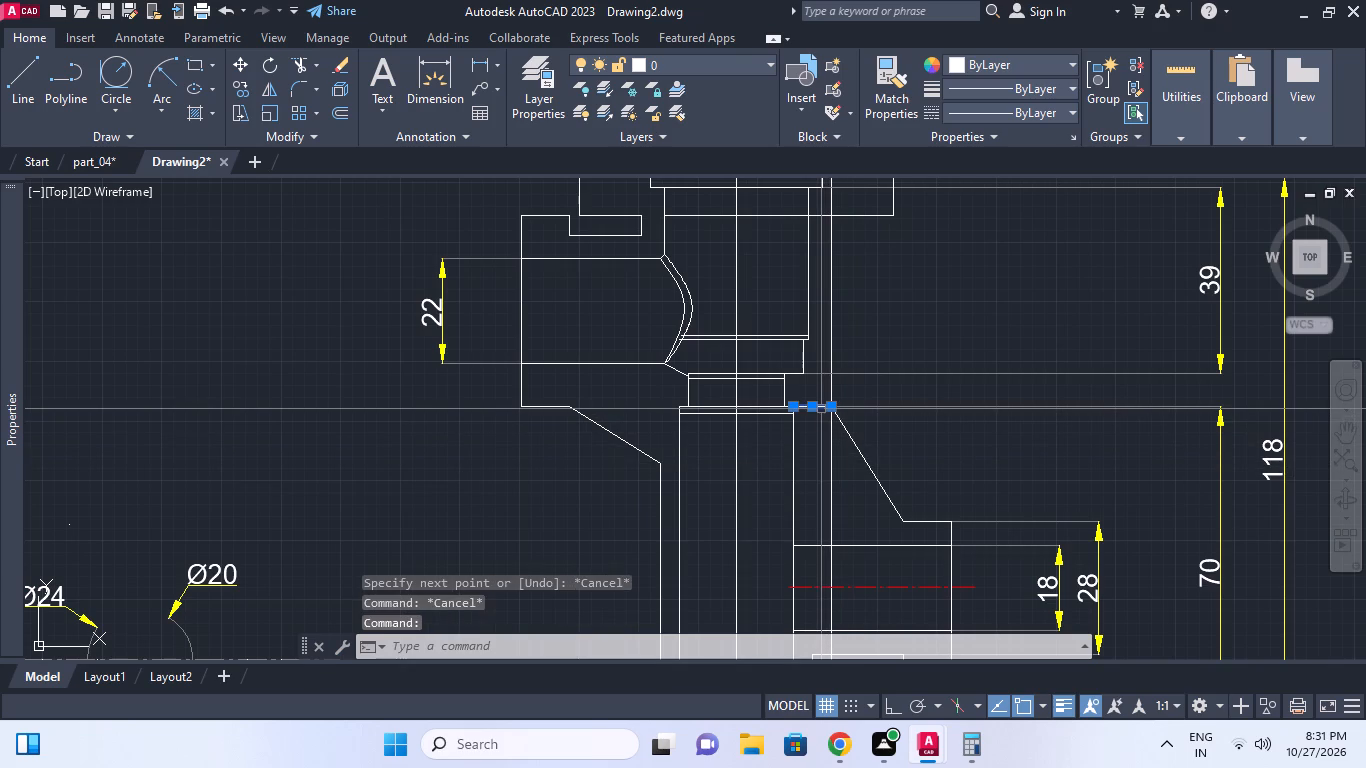
{"action": "key", "text": "Escape"}
Trim the right outer vertical wall line below its junction with the sloped line, using the sloped line as cutting edge.
{"action": "middle_click_drag", "start_coordinate": [827, 392], "coordinate": [828, 408]}
{"action": "scroll", "coordinate": [835, 435], "scroll_direction": "up", "scroll_amount": 1}
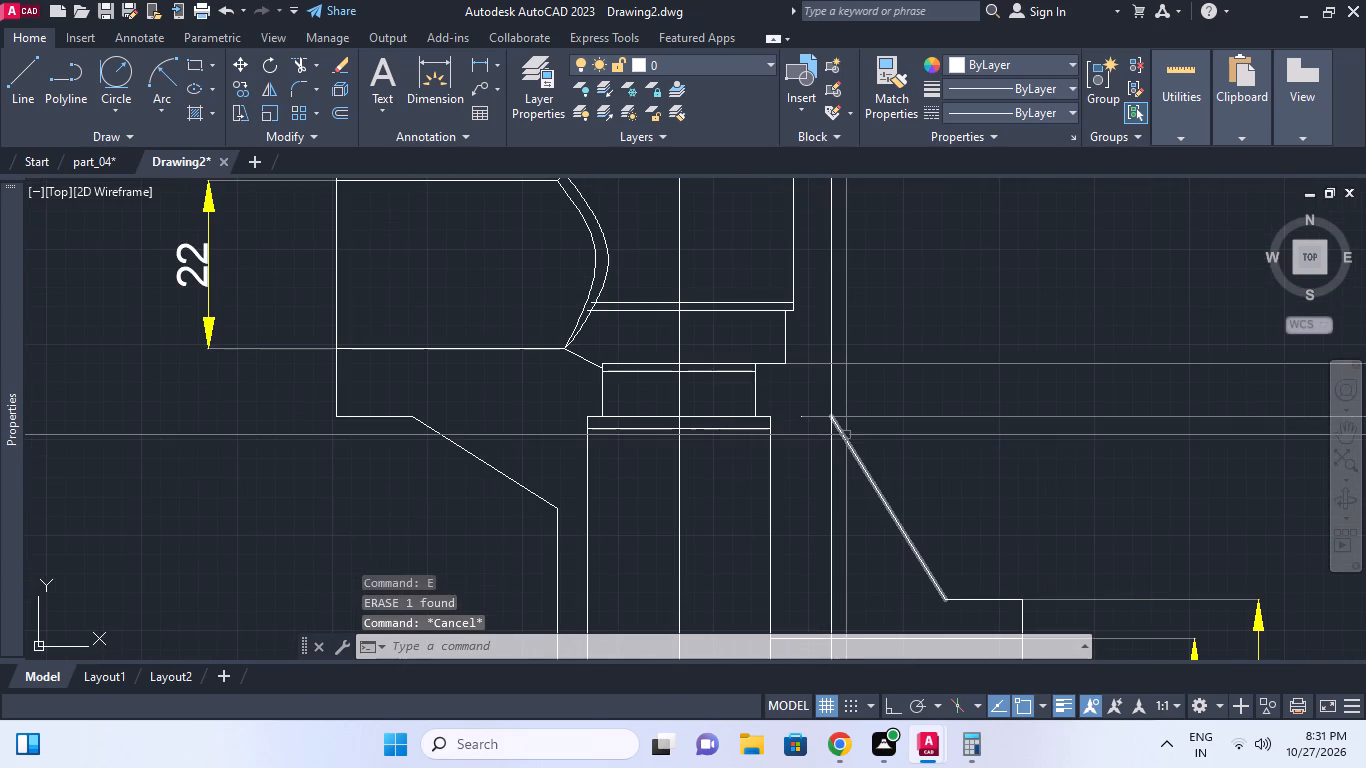
{"action": "type", "text": "tr"}
{"action": "key", "text": "space"}
{"action": "left_click", "coordinate": [844, 429]}
{"action": "key", "text": "space"}
{"action": "left_click", "coordinate": [828, 445]}
{"action": "scroll", "coordinate": [870, 447], "scroll_direction": "down", "scroll_amount": 1}
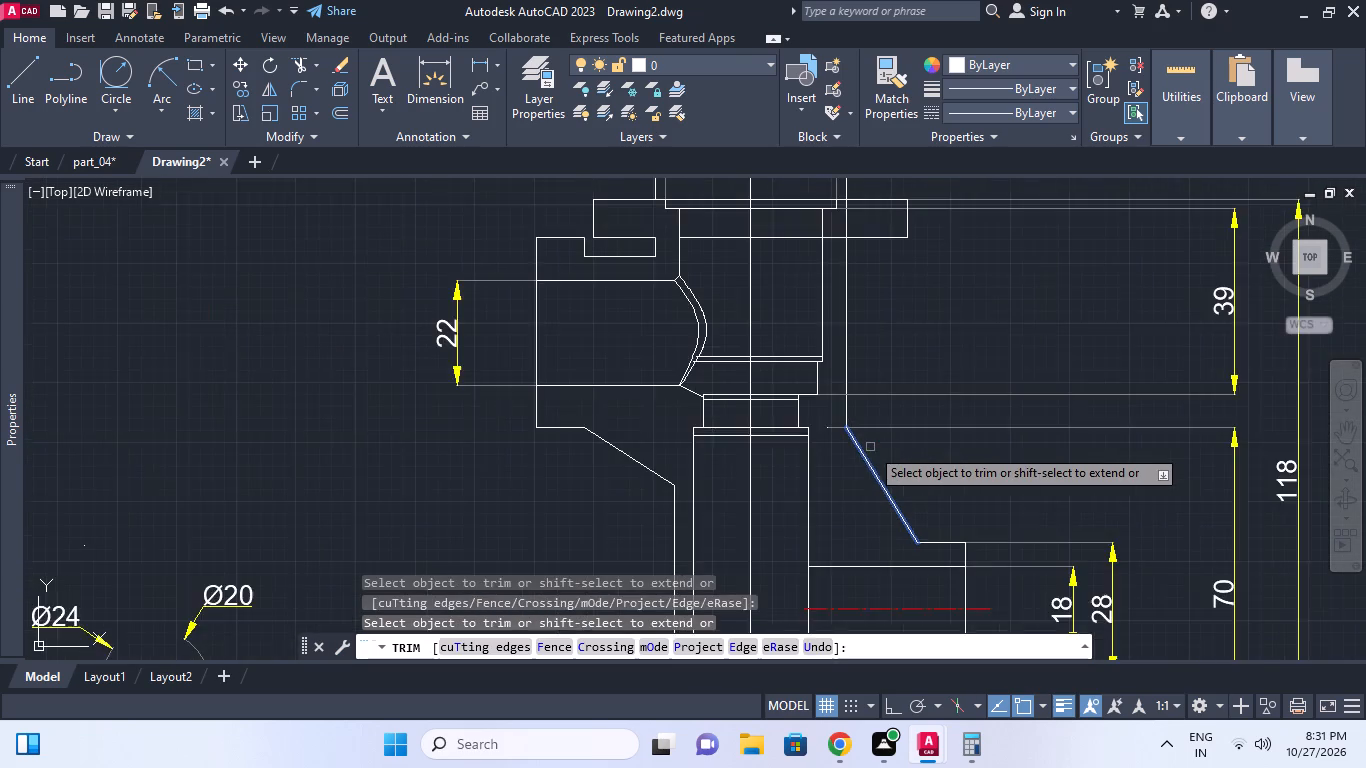
{"action": "key", "text": "Escape"}
Stretch the upper extension line origin of the 70 dimension to the lower bore's top right corner.
{"action": "scroll", "coordinate": [1034, 498], "scroll_direction": "down", "scroll_amount": 1}
{"action": "middle_click_drag", "start_coordinate": [1033, 498], "coordinate": [1015, 490]}
{"action": "left_click", "coordinate": [921, 443]}
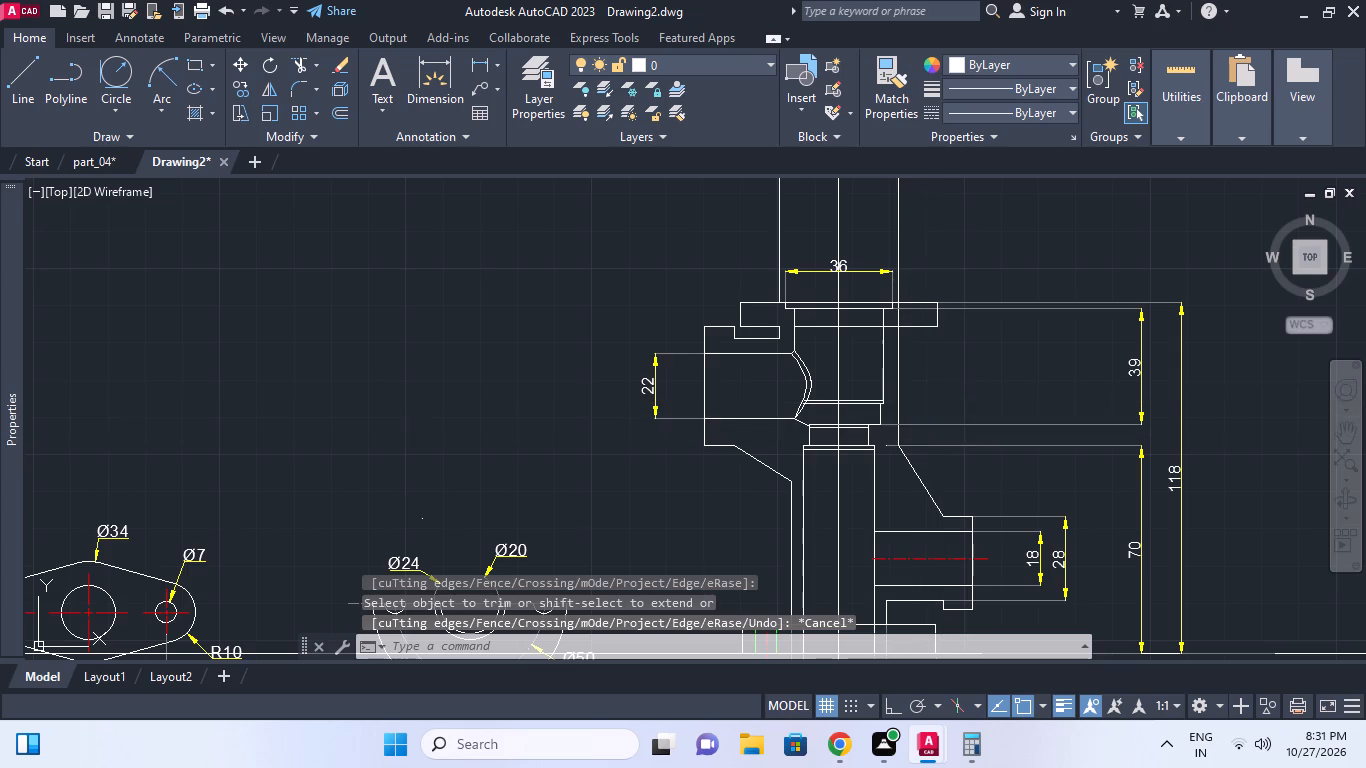
{"action": "scroll", "coordinate": [883, 448], "scroll_direction": "up", "scroll_amount": 2}
{"action": "left_click", "coordinate": [890, 445]}
{"action": "left_click", "coordinate": [867, 445]}
{"action": "key", "text": "Escape"}
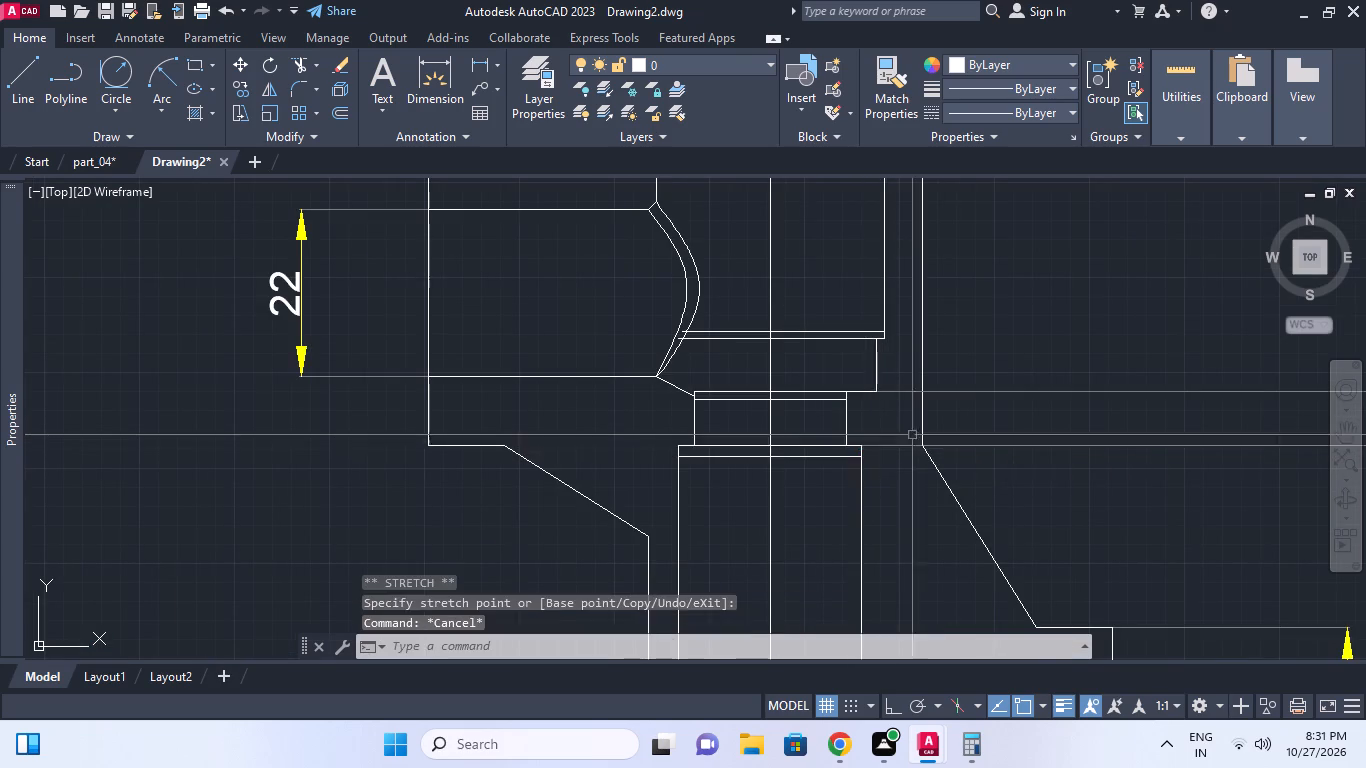
Examine the whole front view together with the neighbouring auxiliary views.
{"action": "scroll", "coordinate": [918, 432], "scroll_direction": "down", "scroll_amount": 3}
{"action": "middle_click_drag", "start_coordinate": [986, 458], "coordinate": [958, 395]}
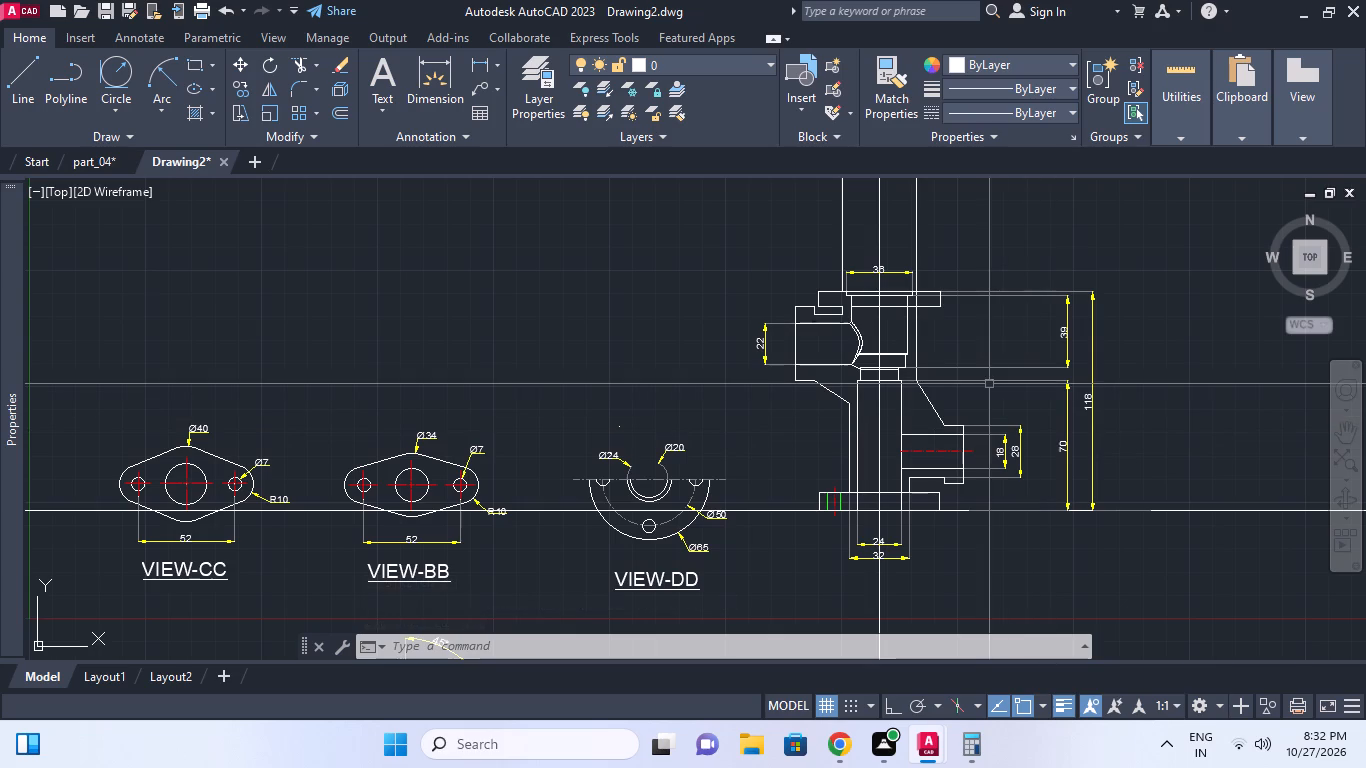
{"action": "middle_click_drag", "start_coordinate": [996, 419], "coordinate": [993, 407]}
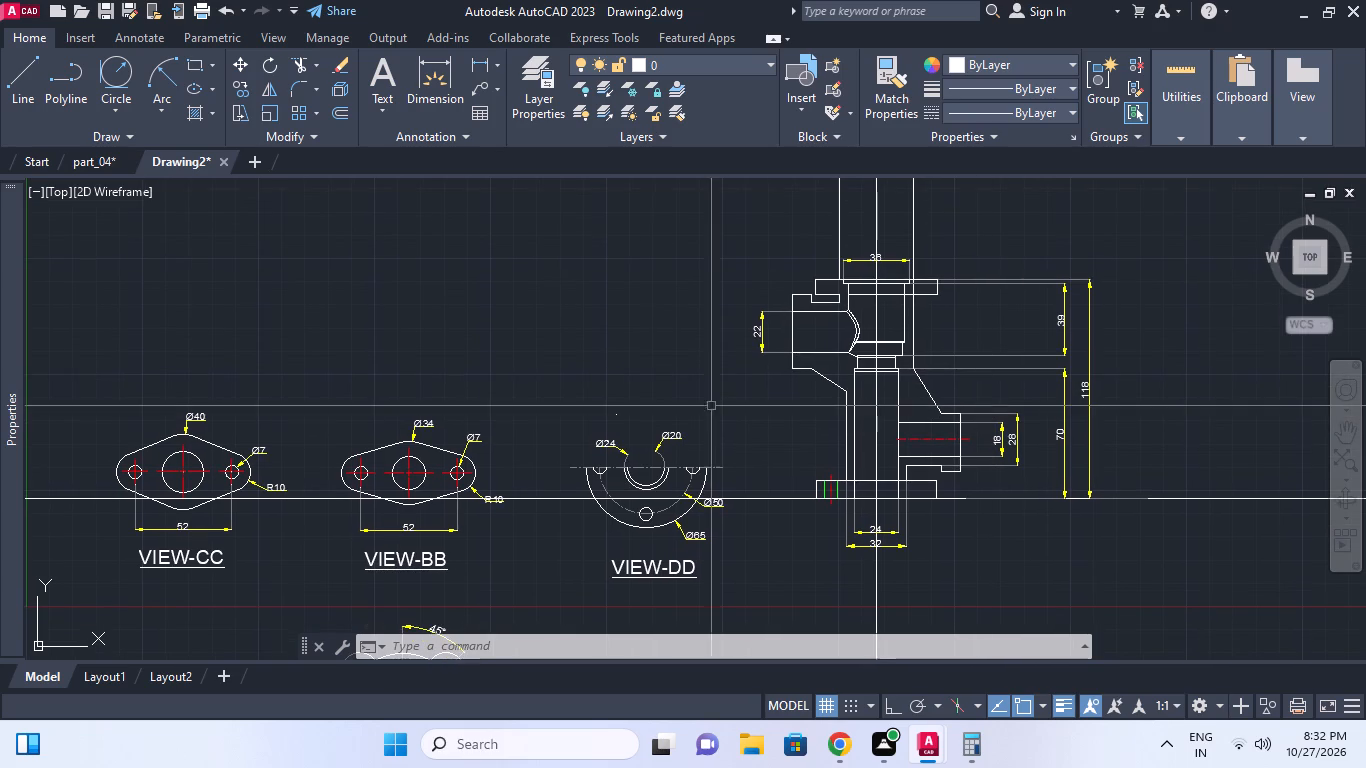
{"action": "scroll", "coordinate": [882, 450], "scroll_direction": "down", "scroll_amount": 1}
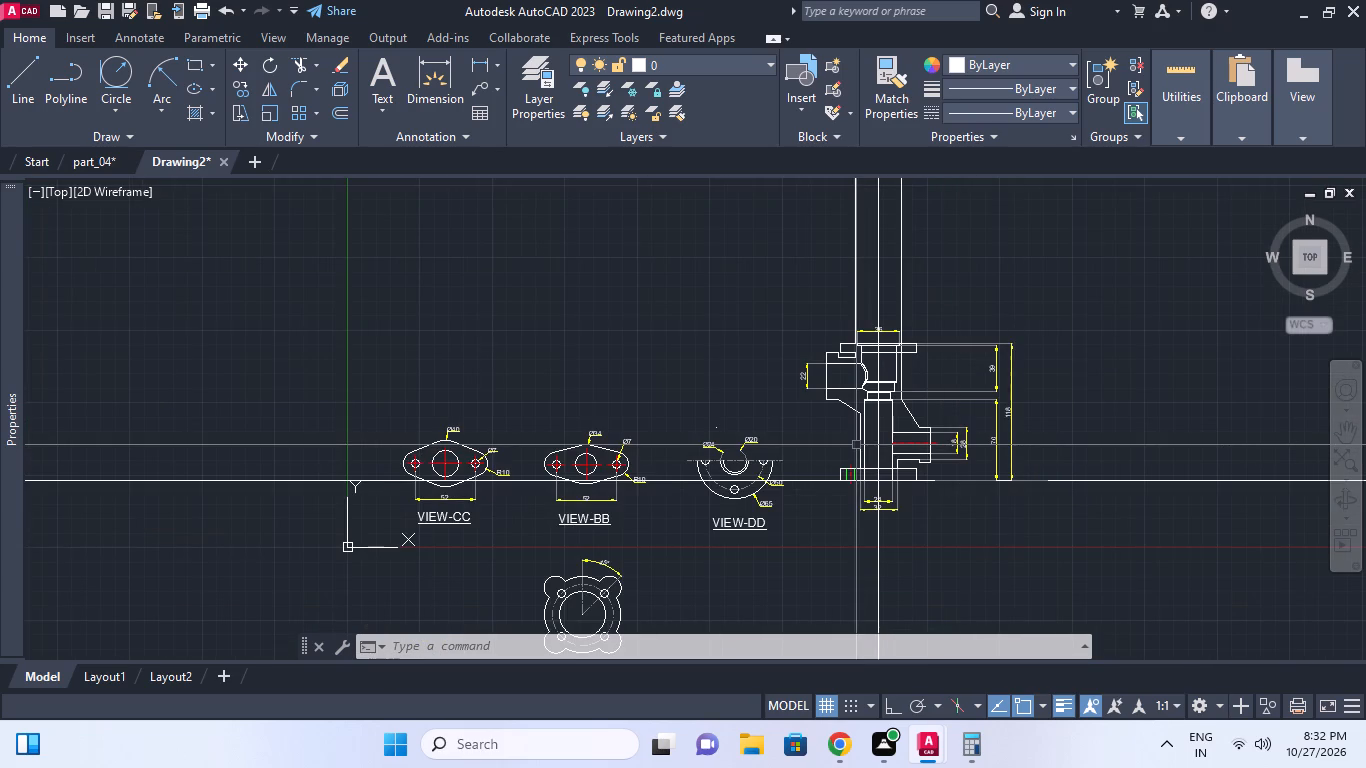
{"action": "scroll", "coordinate": [875, 445], "scroll_direction": "up", "scroll_amount": 1}
{"action": "middle_click_drag", "start_coordinate": [875, 445], "coordinate": [843, 452]}
{"action": "middle_click", "coordinate": [897, 461]}
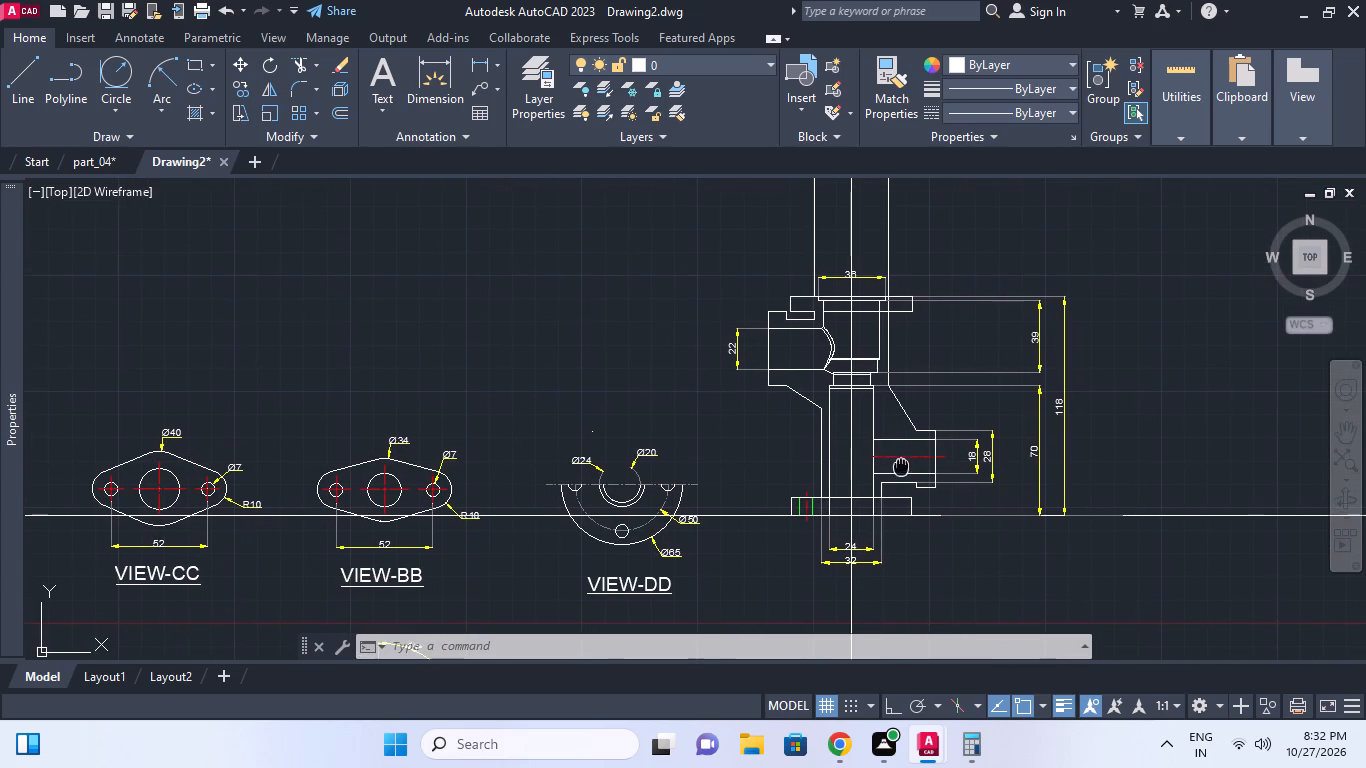
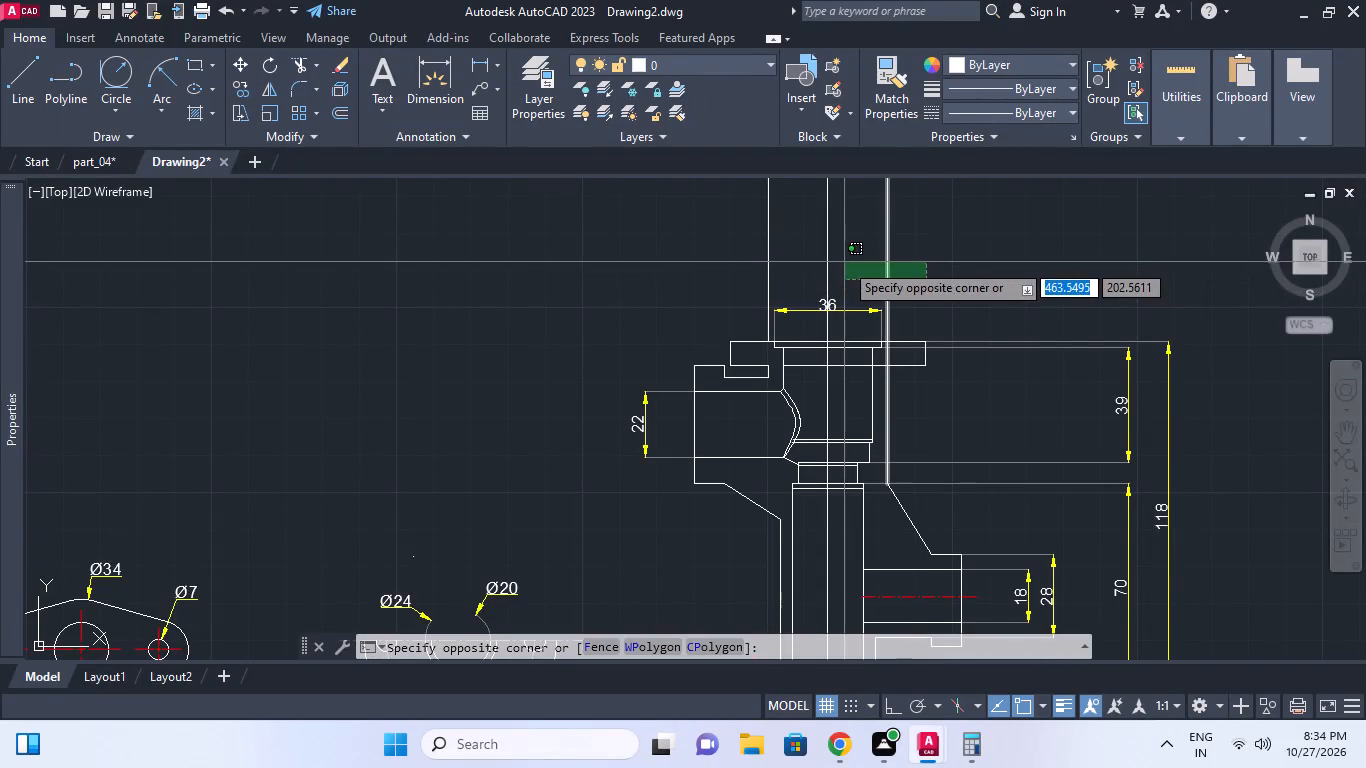
Trim away the part of the outer wall's vertical line that runs above the upper flange's lower edge.
{"action": "left_click", "coordinate": [845, 260]}
{"action": "key", "text": "Escape"}
{"action": "scroll", "coordinate": [898, 339], "scroll_direction": "up", "scroll_amount": 1}
{"action": "middle_click", "coordinate": [898, 339]}
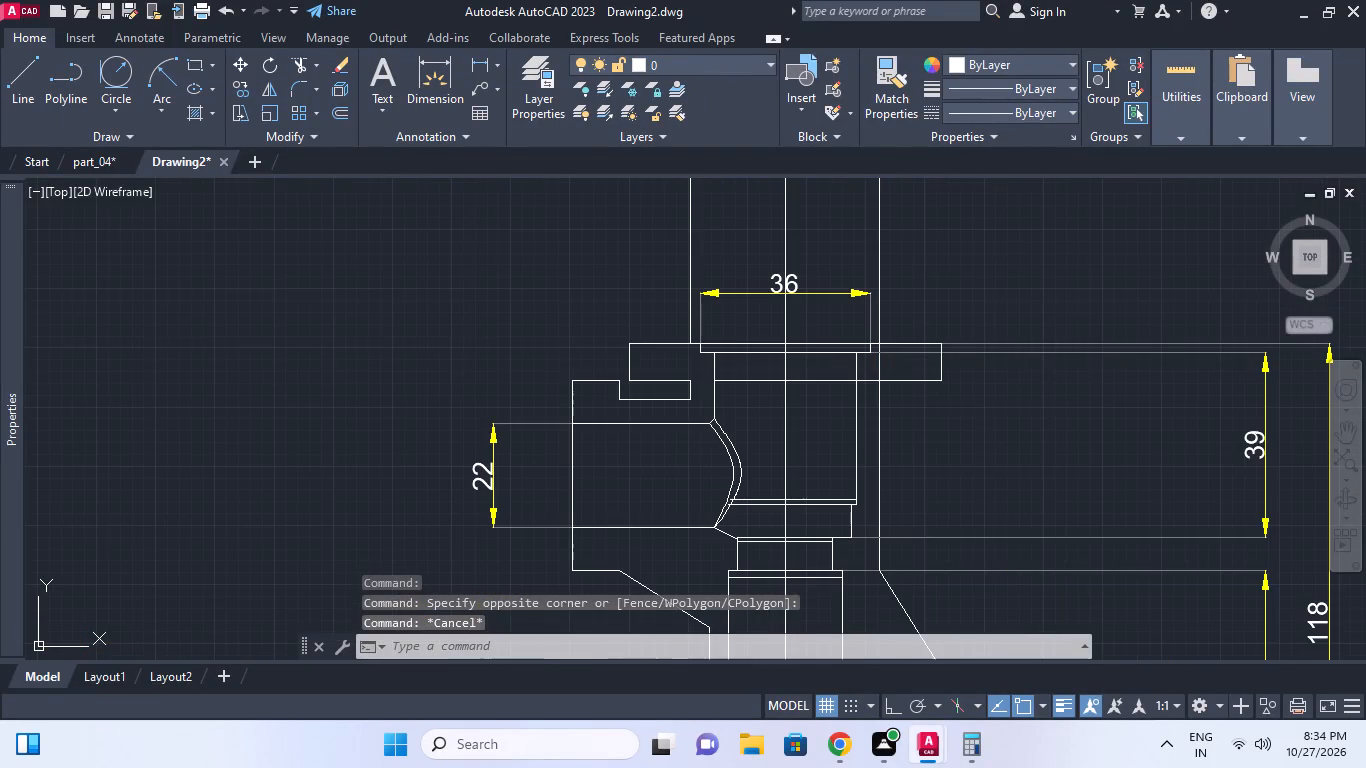
{"action": "key", "text": "t"}
{"action": "key", "text": "r"}
{"action": "key", "text": "space"}
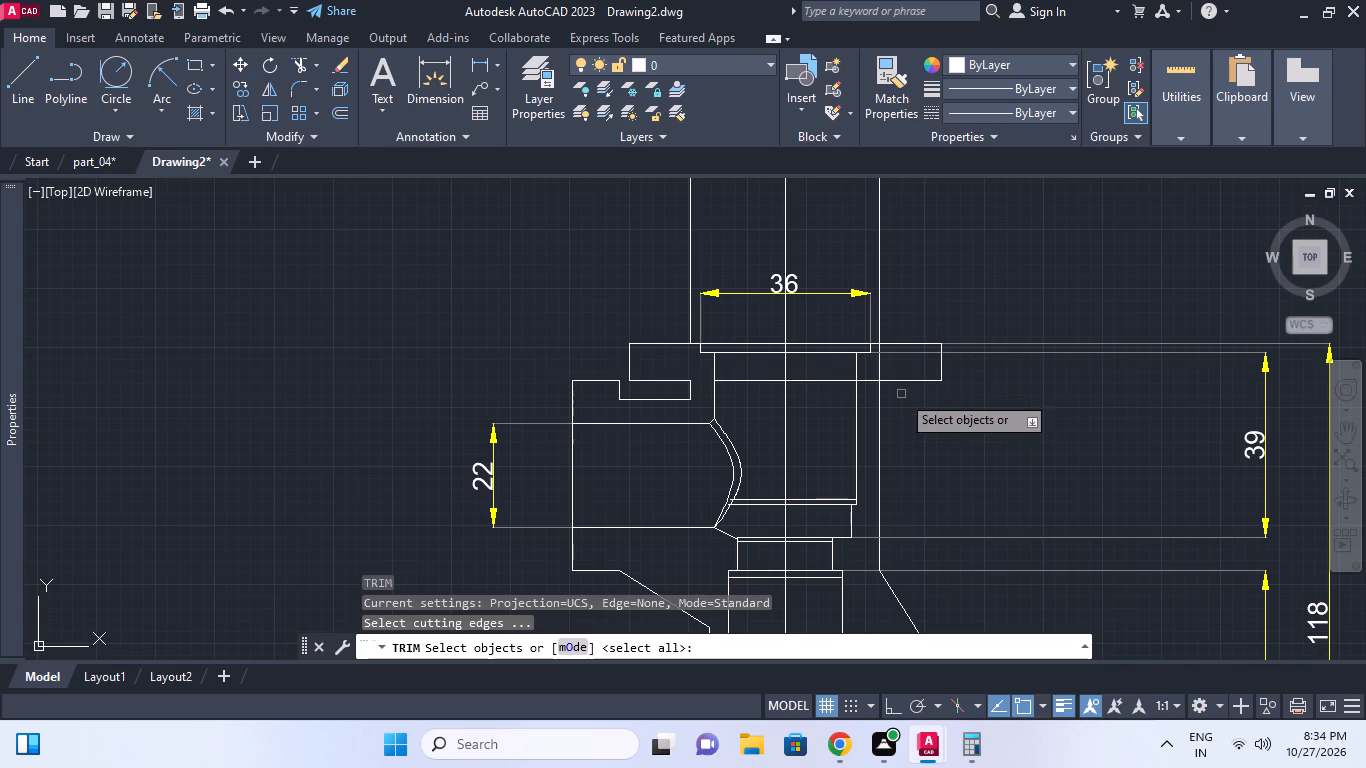
{"action": "left_click", "coordinate": [899, 383]}
{"action": "key", "text": "space"}
{"action": "left_click", "coordinate": [882, 368]}
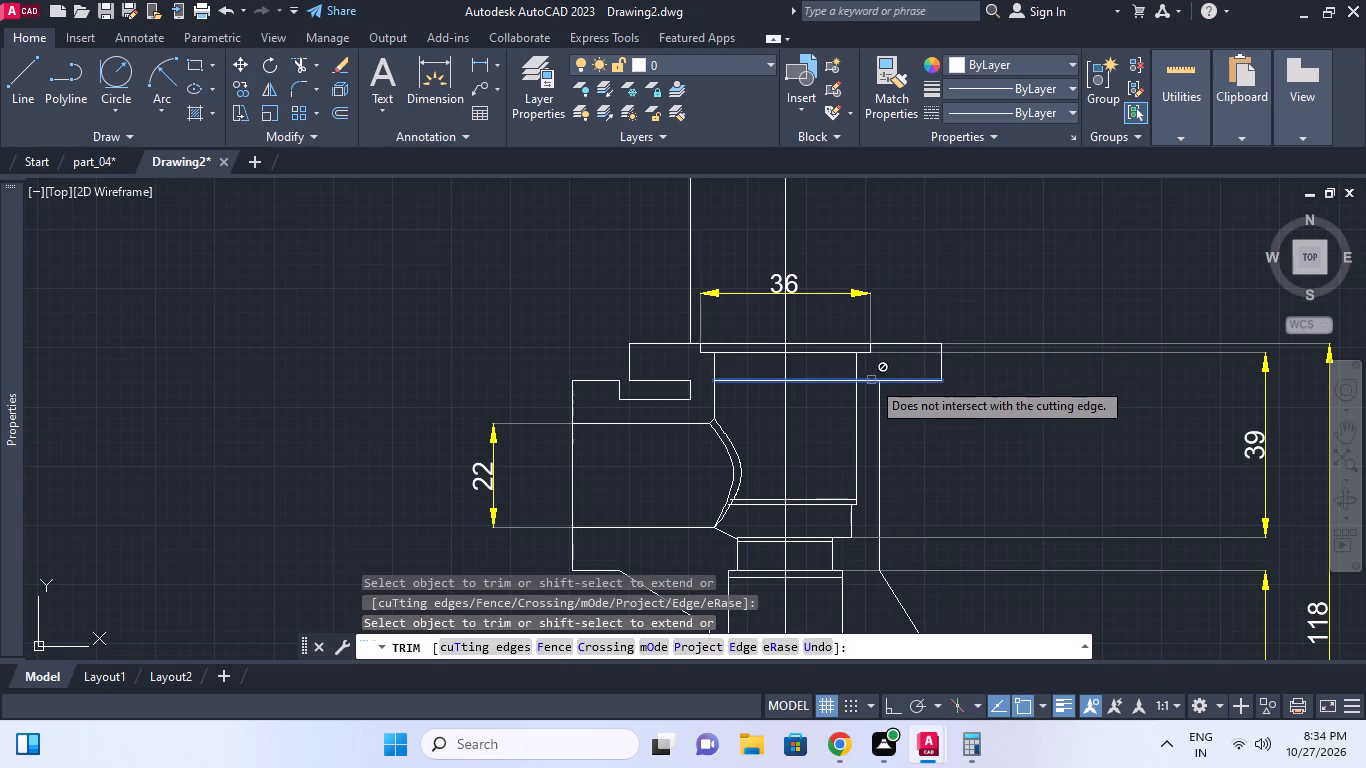
{"action": "key", "text": "Escape"}
{"action": "key", "text": "space"}
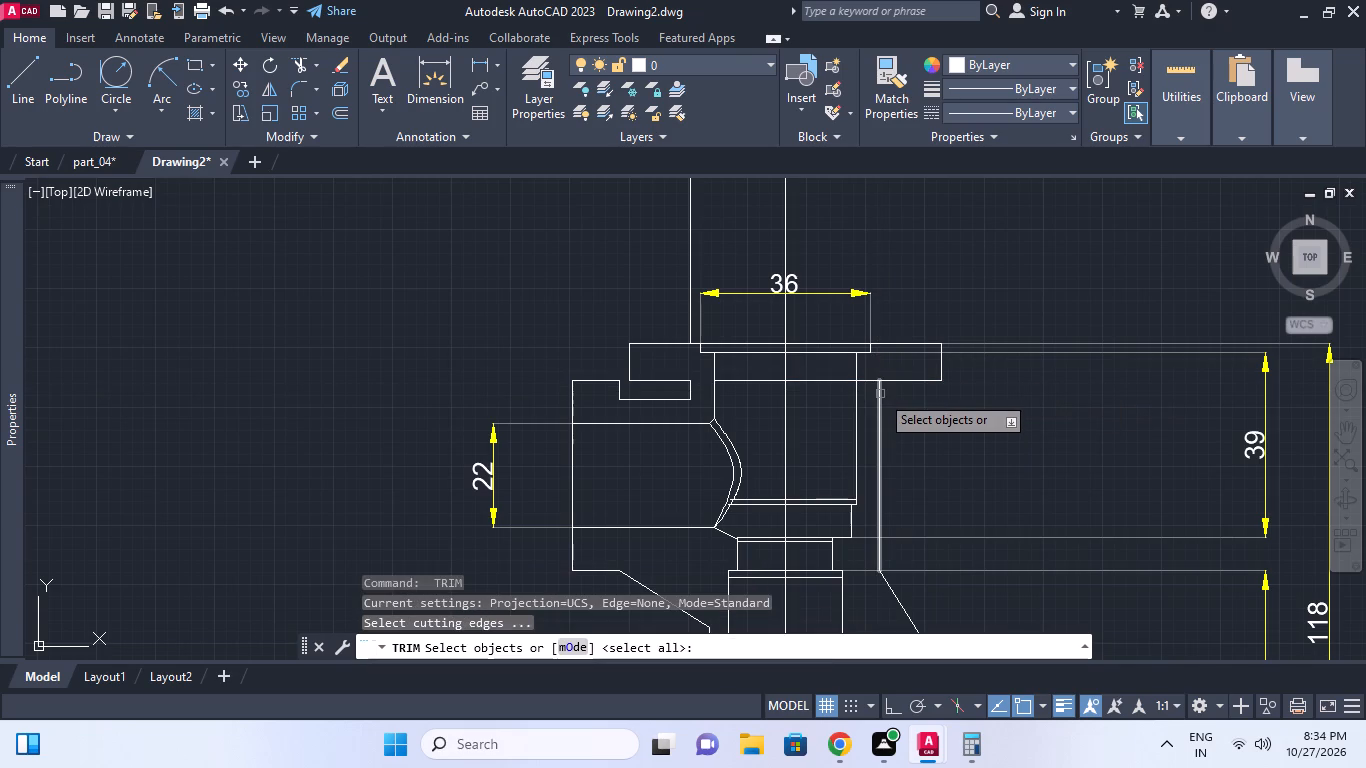
{"action": "key", "text": "Escape"}
Fillet the body's outer wall line with the upper flange's lower edge using radius 0 to form a sharp corner.
{"action": "left_click", "coordinate": [846, 384]}
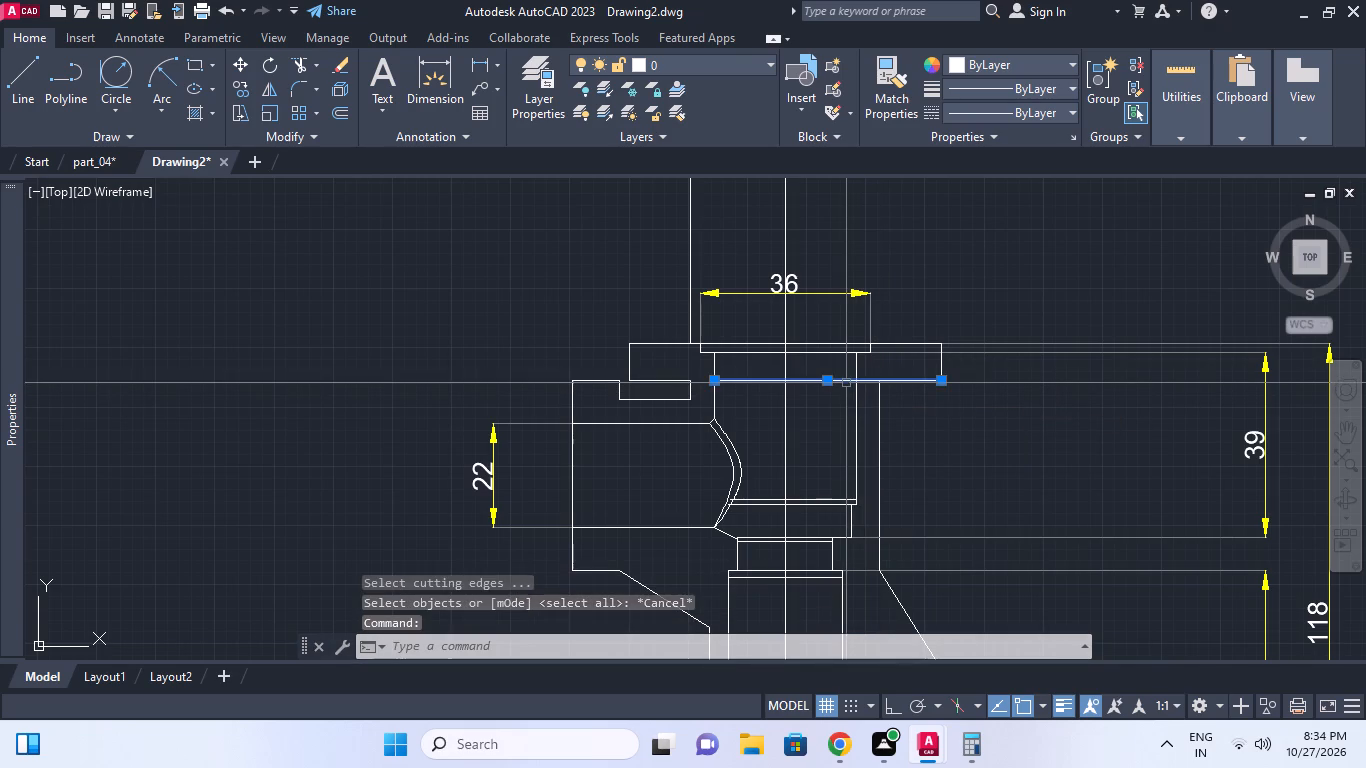
{"action": "key", "text": "Escape"}
{"action": "scroll", "coordinate": [876, 391], "scroll_direction": "up", "scroll_amount": 1}
{"action": "type", "text": "f"}
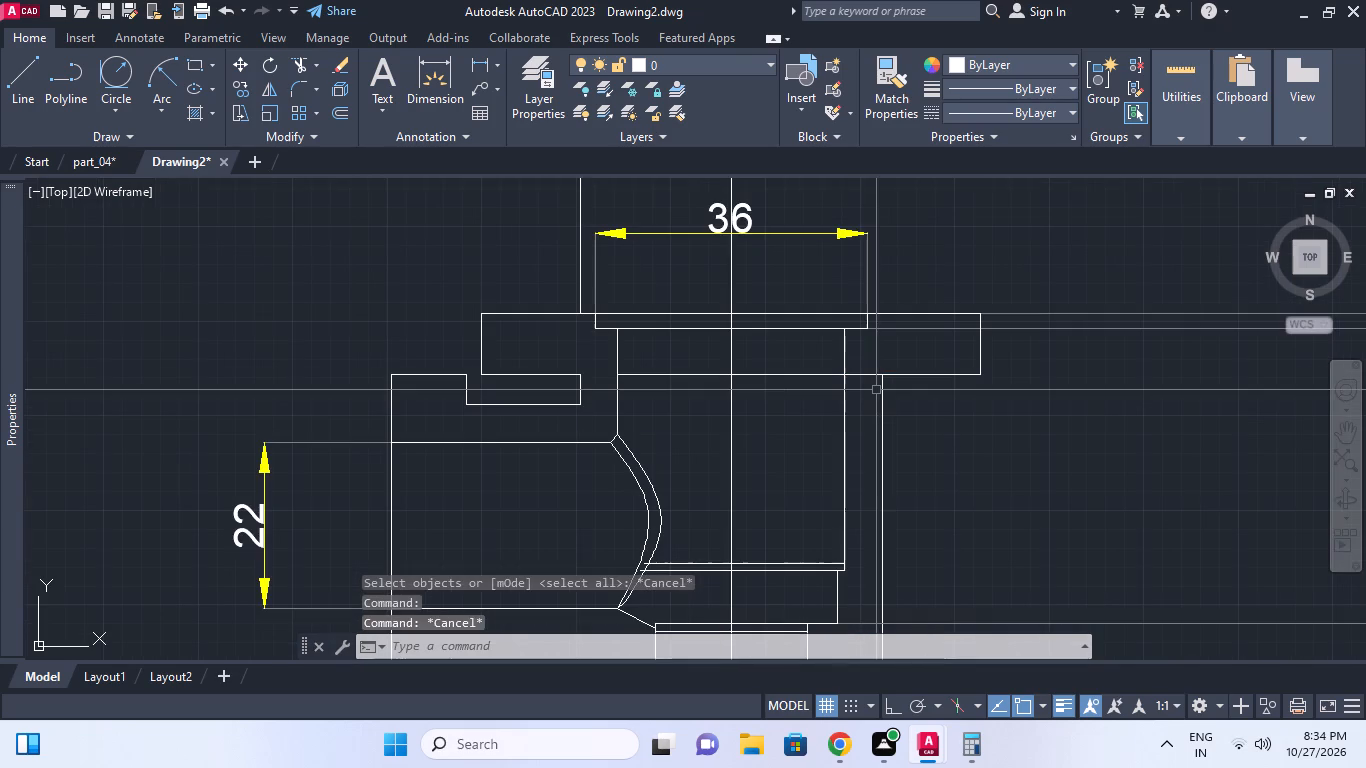
{"action": "key", "text": "space"}
{"action": "key", "text": "r"}
{"action": "key", "text": "space"}
{"action": "type", "text": "0"}
{"action": "key", "text": "space"}
{"action": "left_click", "coordinate": [875, 392]}
{"action": "left_click", "coordinate": [883, 389]}
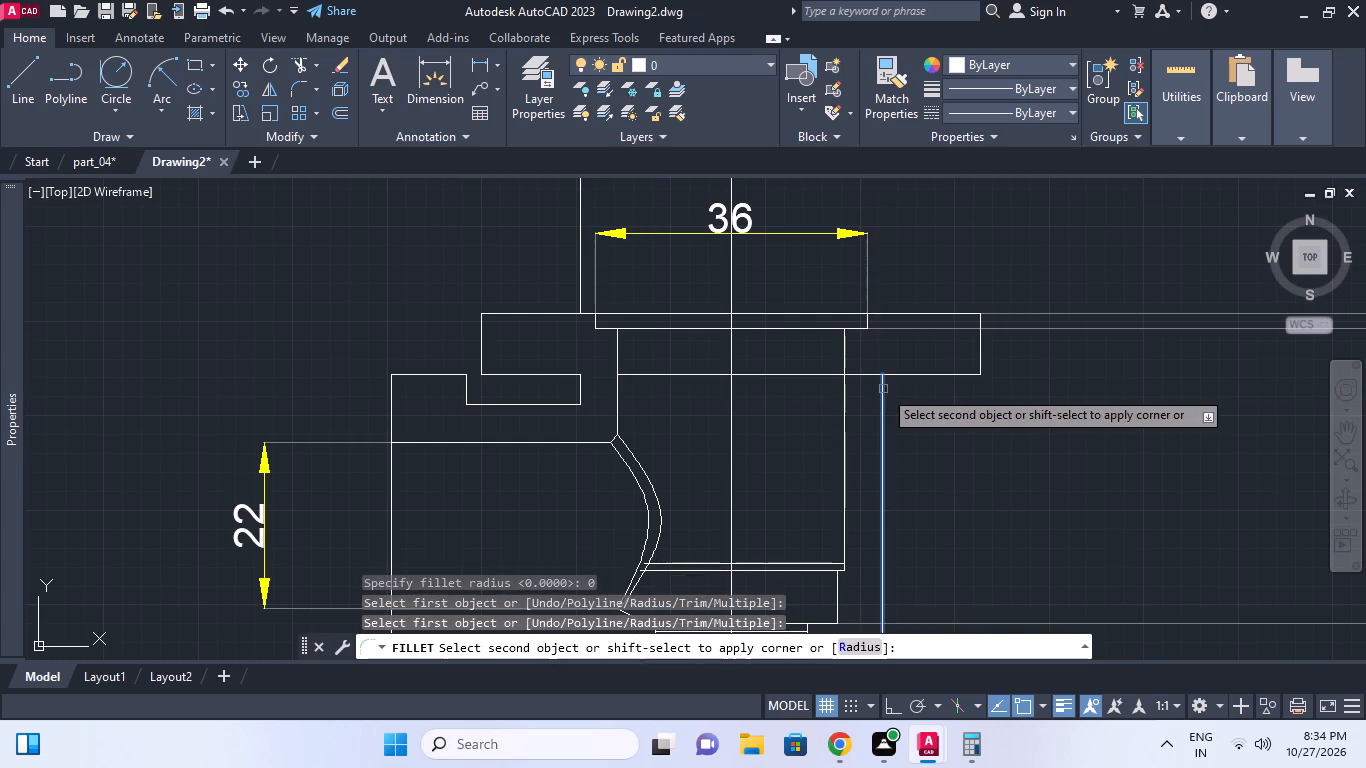
{"action": "left_click", "coordinate": [898, 376]}
{"action": "key", "text": "Escape"}
Stretch the lower end of the short slanted line below the 22 mm side bore onto the narrow neck's upper corner.
{"action": "scroll", "coordinate": [960, 425], "scroll_direction": "down", "scroll_amount": 1}
{"action": "middle_click_drag", "start_coordinate": [958, 425], "coordinate": [945, 414]}
{"action": "scroll", "coordinate": [928, 460], "scroll_direction": "down", "scroll_amount": 1}
{"action": "middle_click_drag", "start_coordinate": [924, 460], "coordinate": [860, 395]}
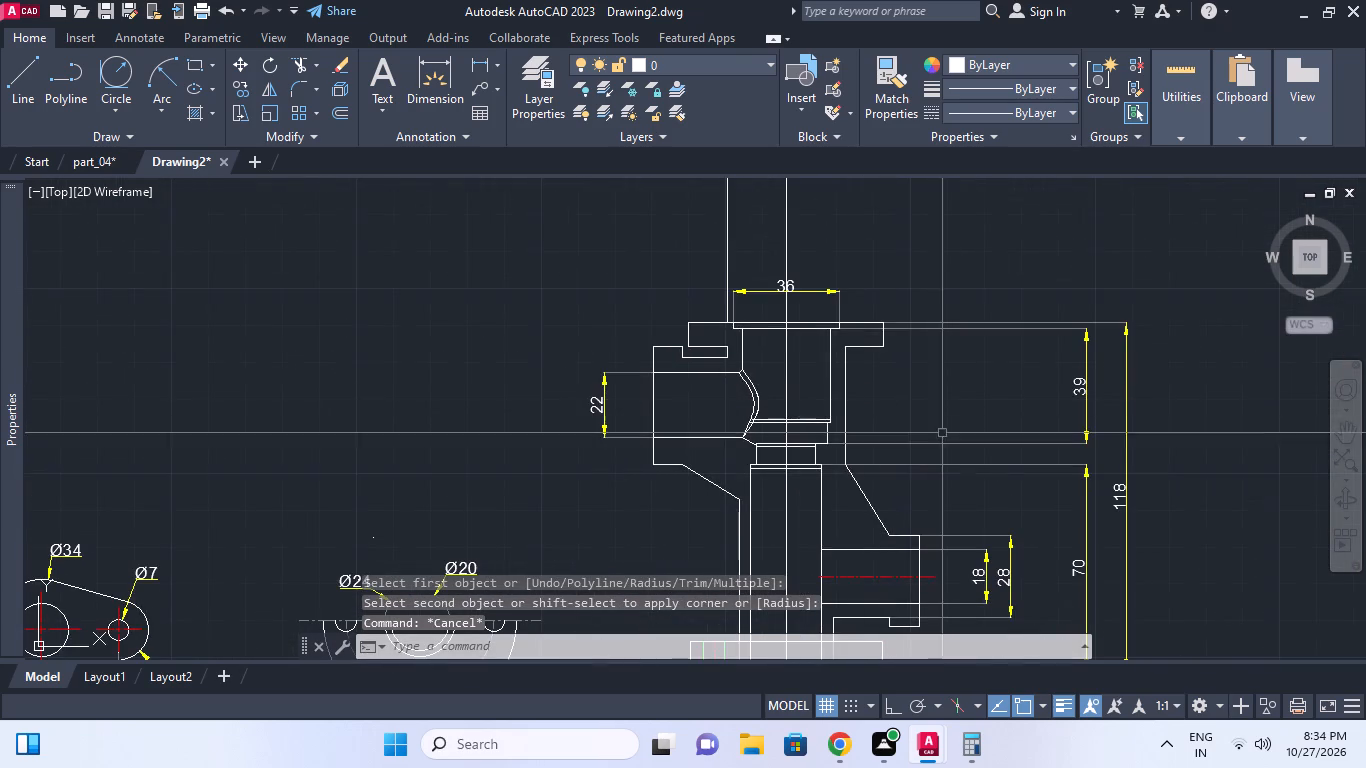
{"action": "middle_click_drag", "start_coordinate": [940, 424], "coordinate": [939, 393]}
{"action": "middle_click_drag", "start_coordinate": [905, 452], "coordinate": [917, 423]}
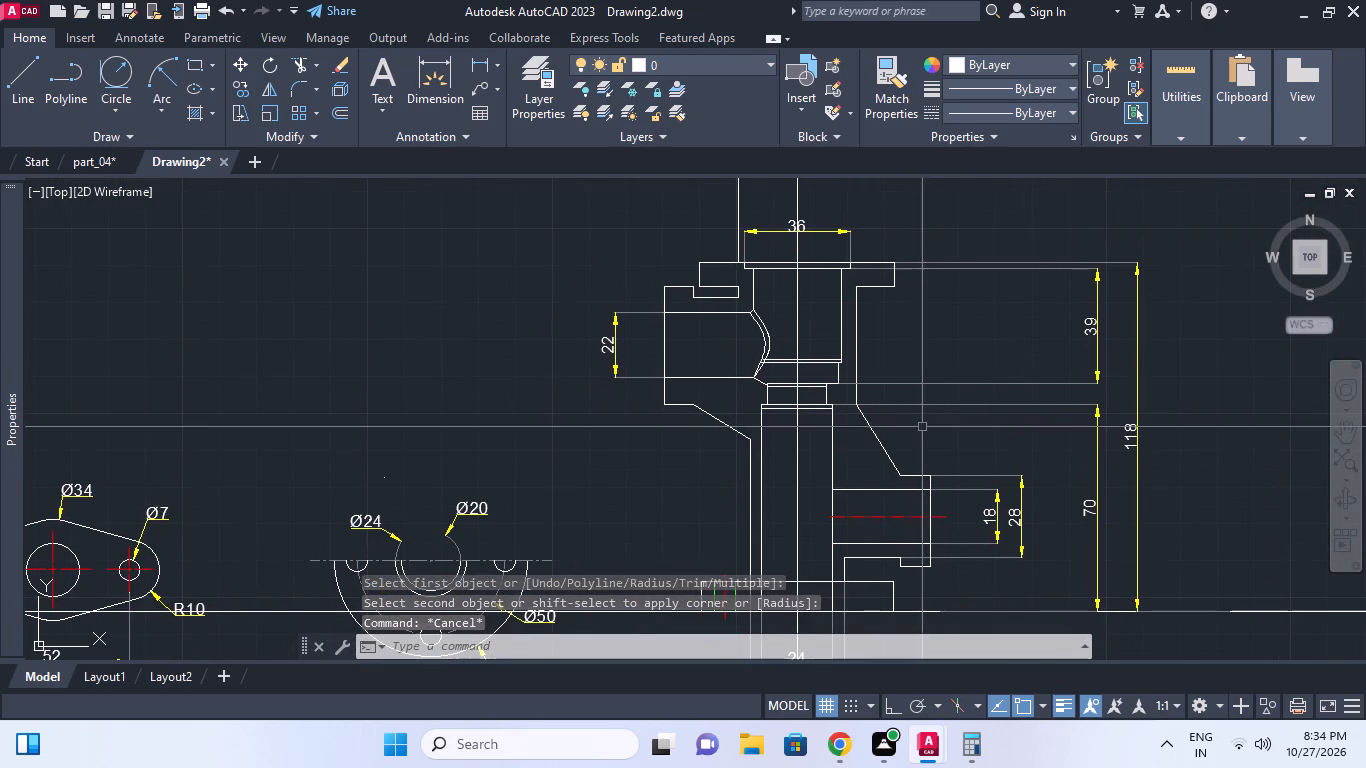
{"action": "middle_click_drag", "start_coordinate": [922, 427], "coordinate": [902, 419]}
{"action": "scroll", "coordinate": [805, 410], "scroll_direction": "up", "scroll_amount": 1}
{"action": "scroll", "coordinate": [679, 355], "scroll_direction": "up", "scroll_amount": 2}
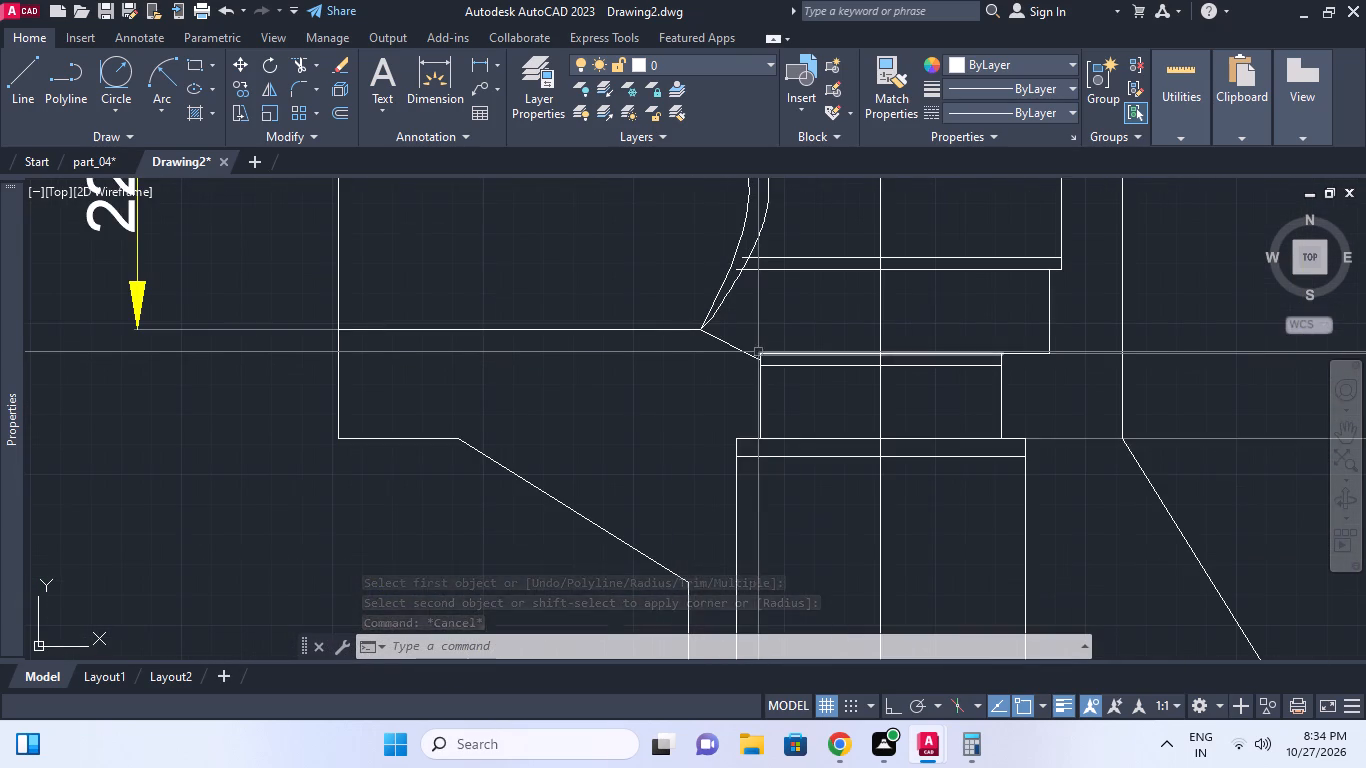
{"action": "left_click", "coordinate": [758, 352]}
{"action": "key", "text": "Escape"}
{"action": "left_click", "coordinate": [741, 352]}
{"action": "left_click", "coordinate": [757, 361]}
{"action": "left_click", "coordinate": [757, 351]}
{"action": "key", "text": "Escape"}
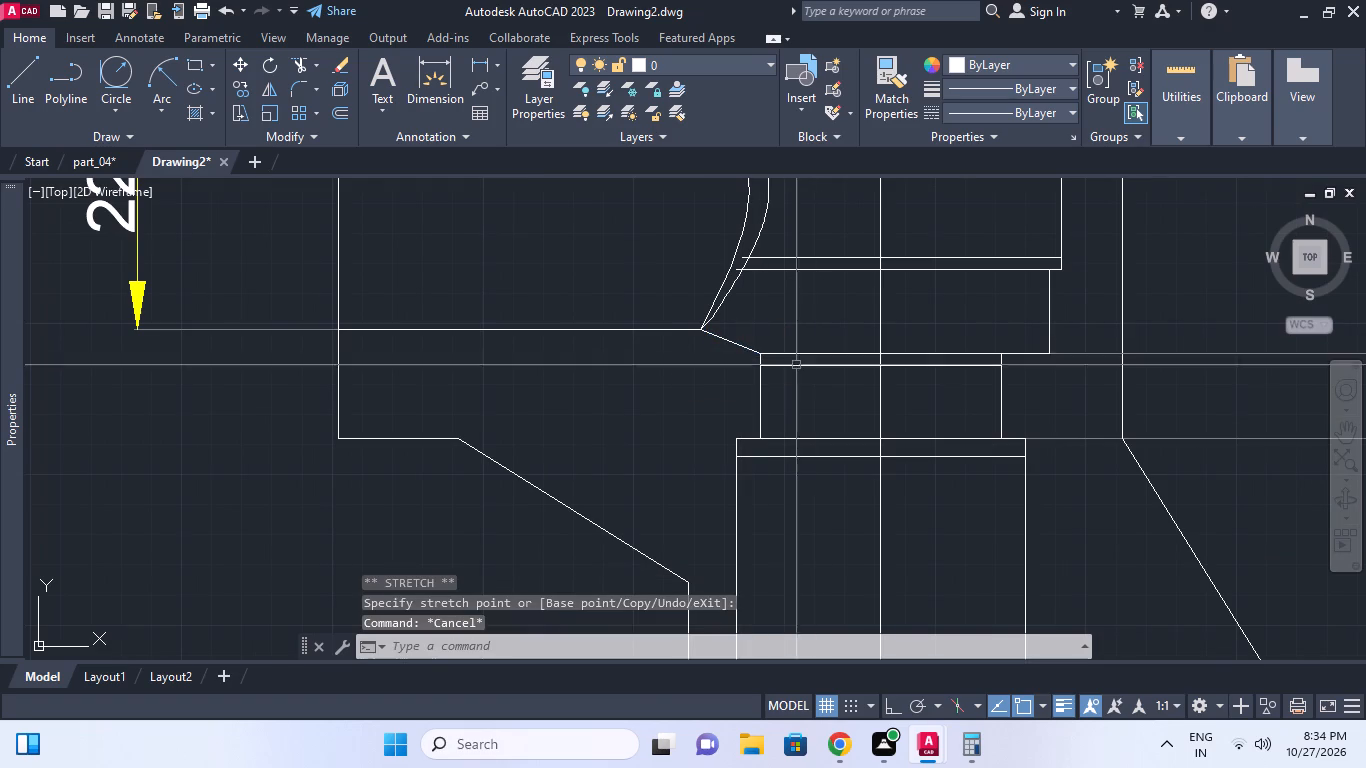
Examine the sectional view of the body together with the neighbouring flange views.
{"action": "scroll", "coordinate": [787, 393], "scroll_direction": "down", "scroll_amount": 2}
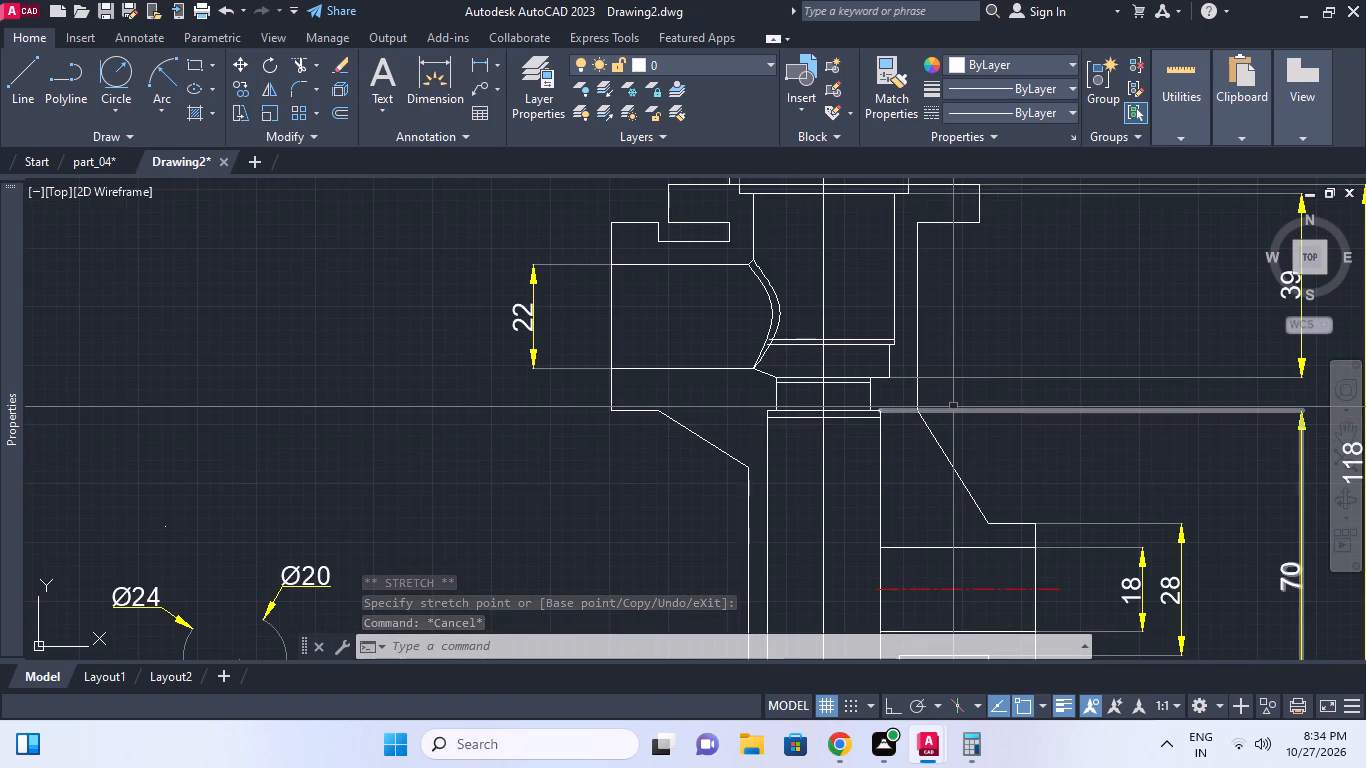
{"action": "middle_click", "coordinate": [1056, 436]}
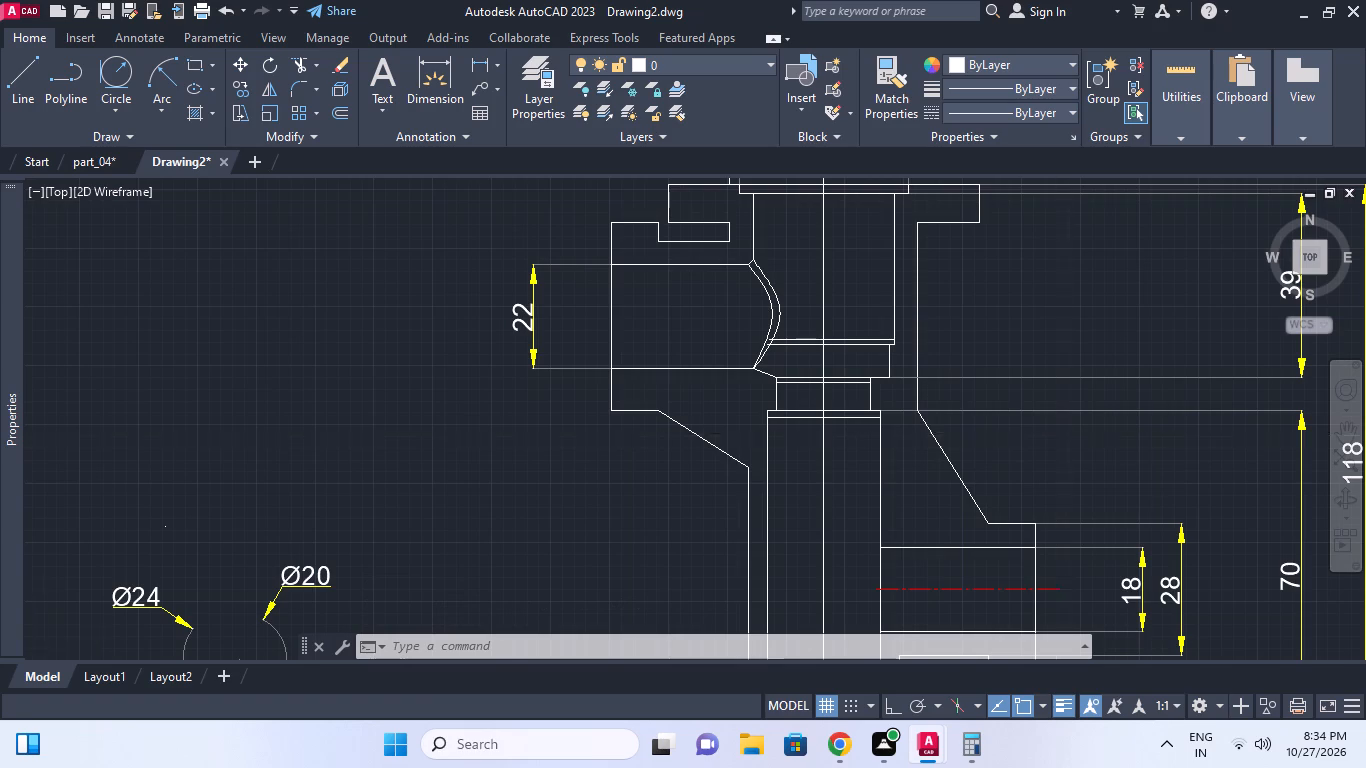
{"action": "scroll", "coordinate": [1056, 436], "scroll_direction": "down", "scroll_amount": 1}
{"action": "middle_click", "coordinate": [1056, 436]}
{"action": "scroll", "coordinate": [1060, 423], "scroll_direction": "down", "scroll_amount": 1}
{"action": "middle_click_drag", "start_coordinate": [1015, 429], "coordinate": [1012, 429]}
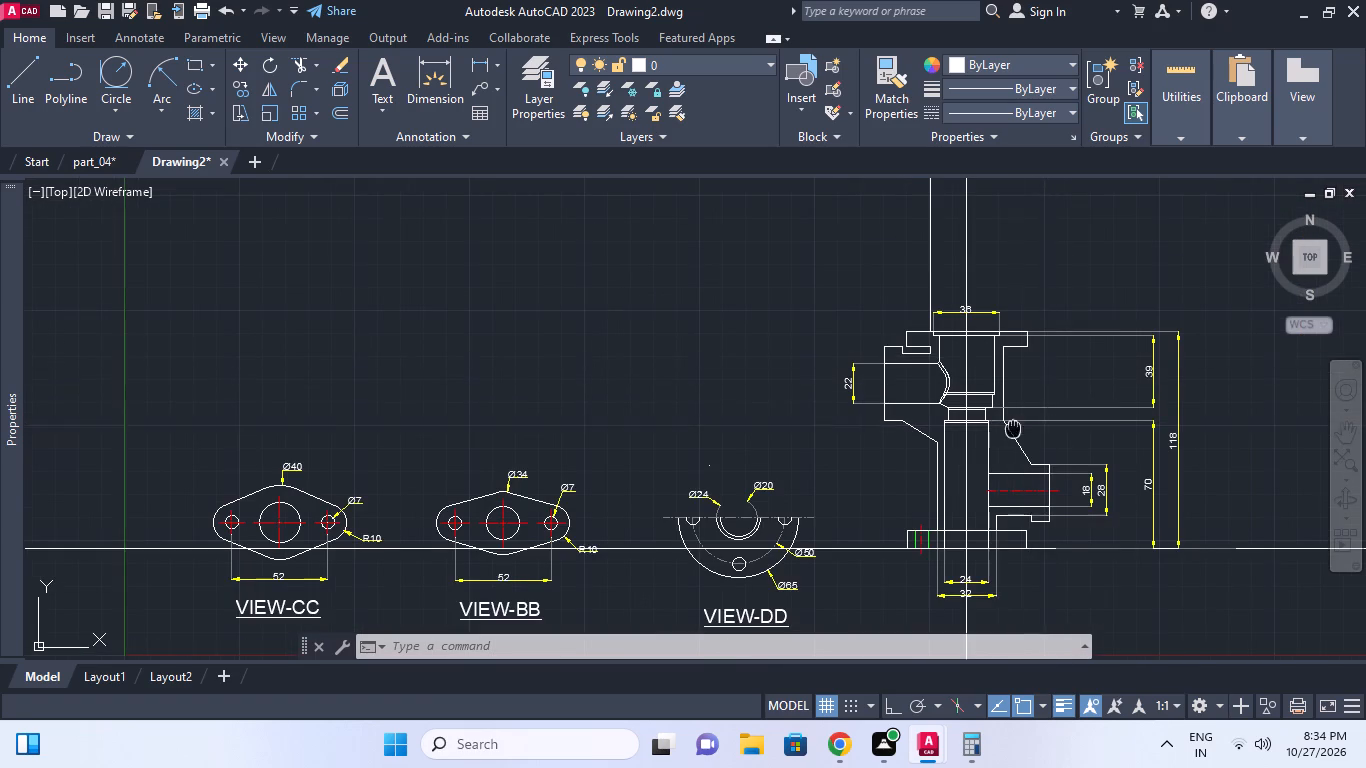
{"action": "middle_click_drag", "start_coordinate": [1012, 429], "coordinate": [972, 403]}
{"action": "middle_click_drag", "start_coordinate": [985, 506], "coordinate": [985, 469]}
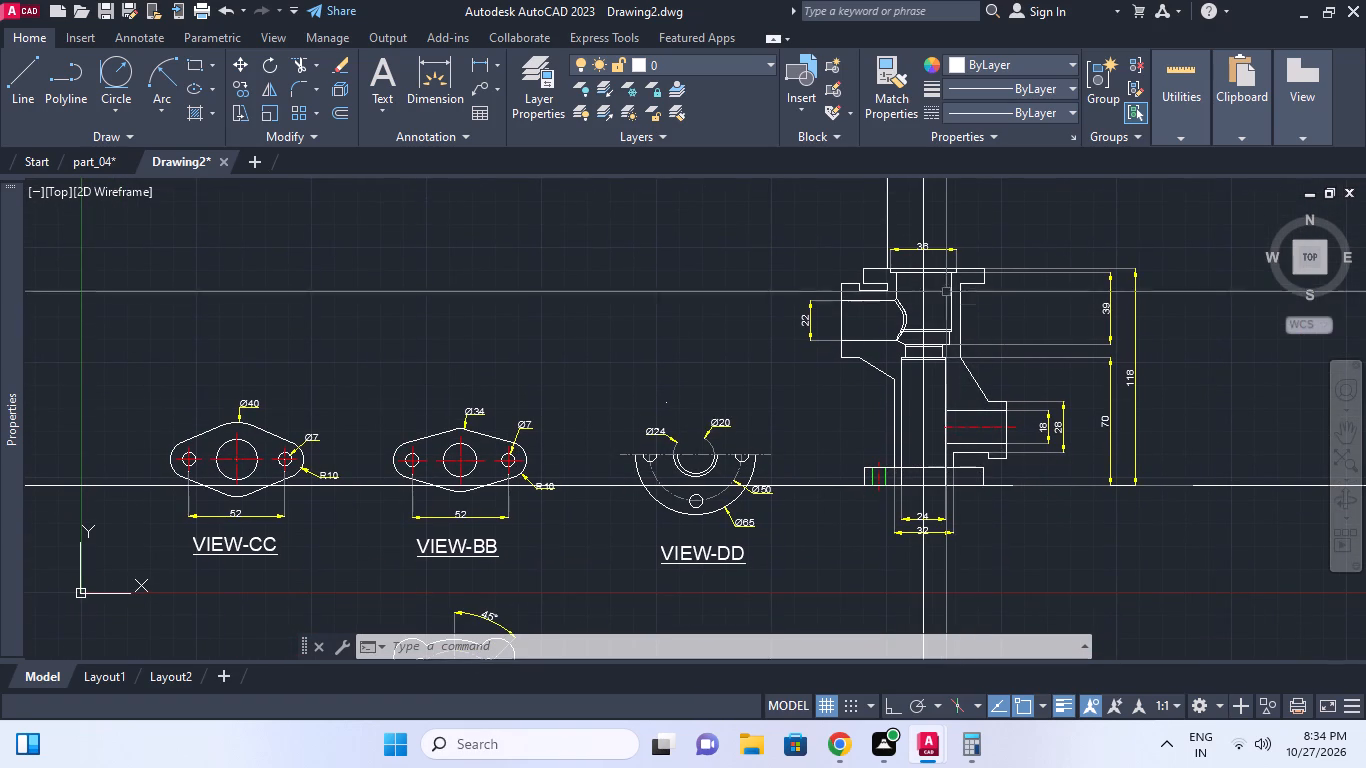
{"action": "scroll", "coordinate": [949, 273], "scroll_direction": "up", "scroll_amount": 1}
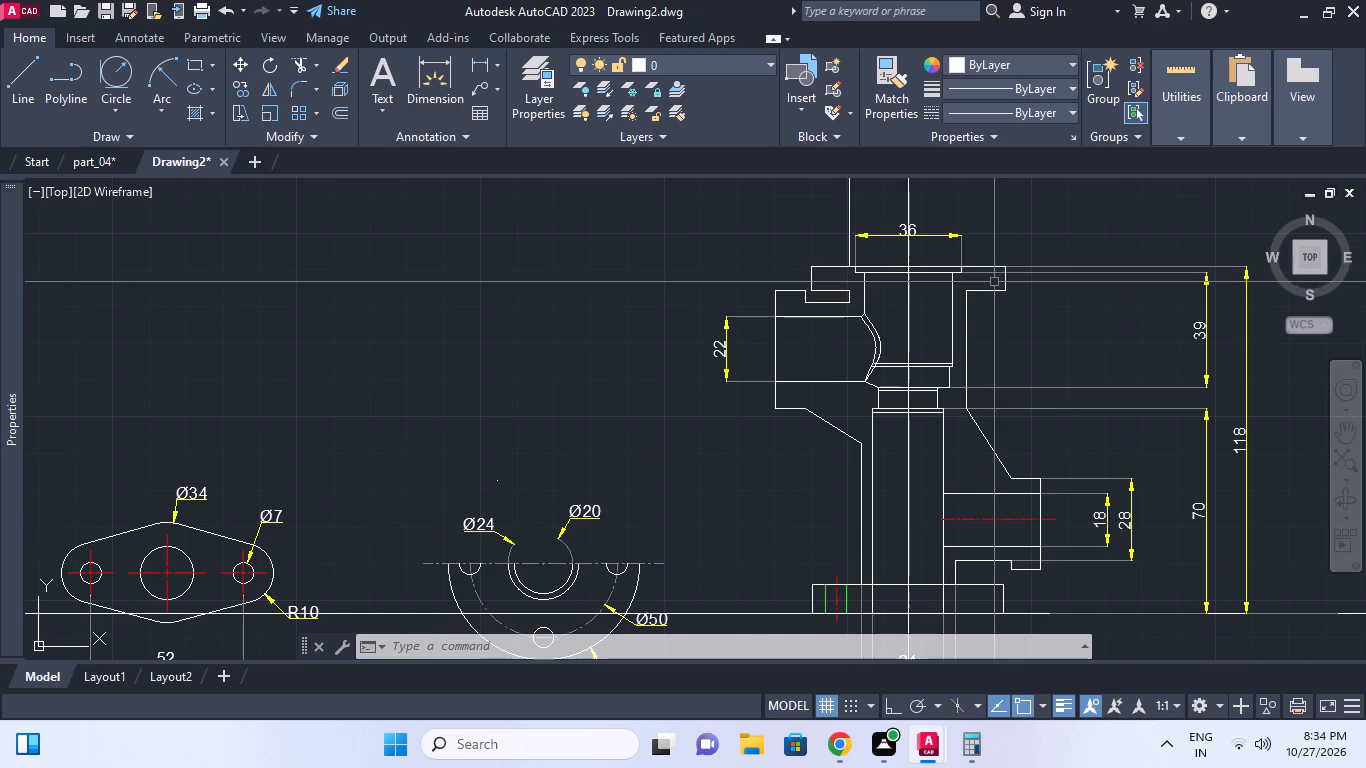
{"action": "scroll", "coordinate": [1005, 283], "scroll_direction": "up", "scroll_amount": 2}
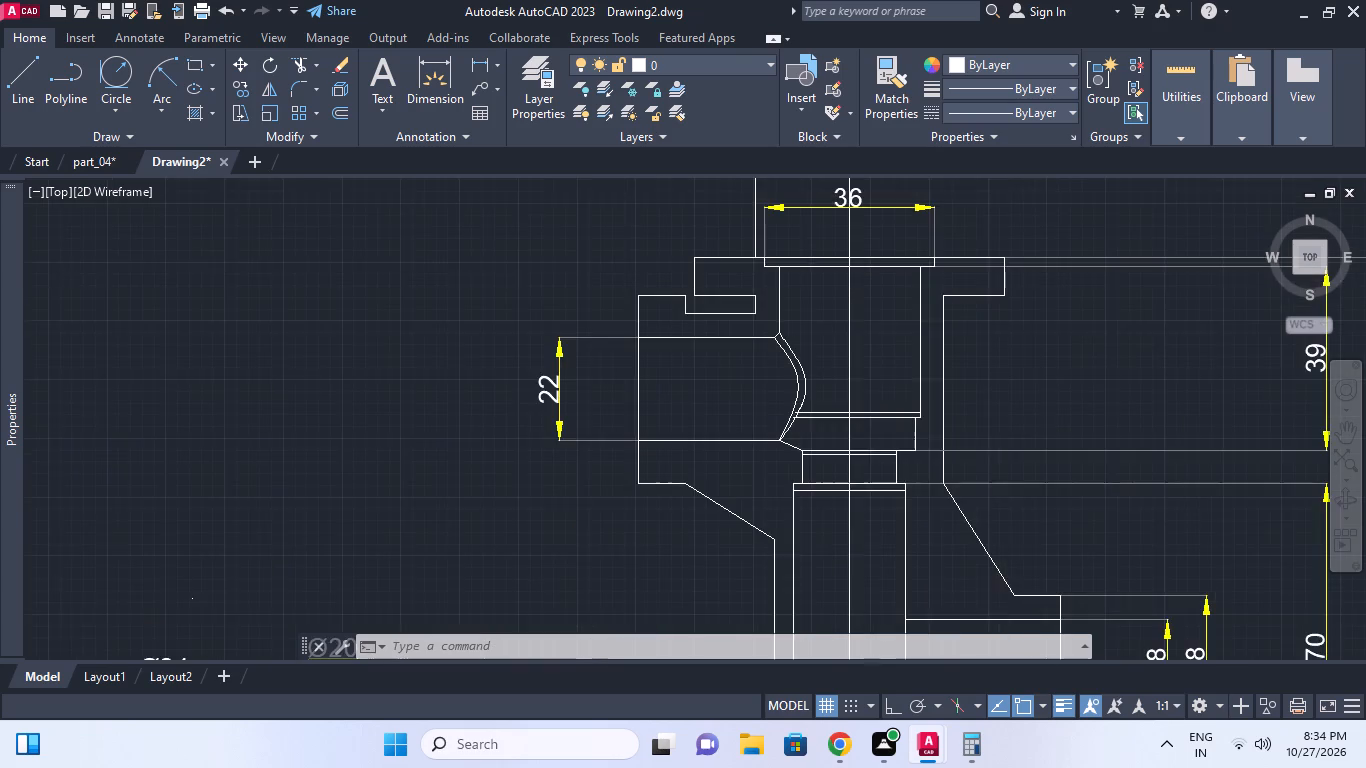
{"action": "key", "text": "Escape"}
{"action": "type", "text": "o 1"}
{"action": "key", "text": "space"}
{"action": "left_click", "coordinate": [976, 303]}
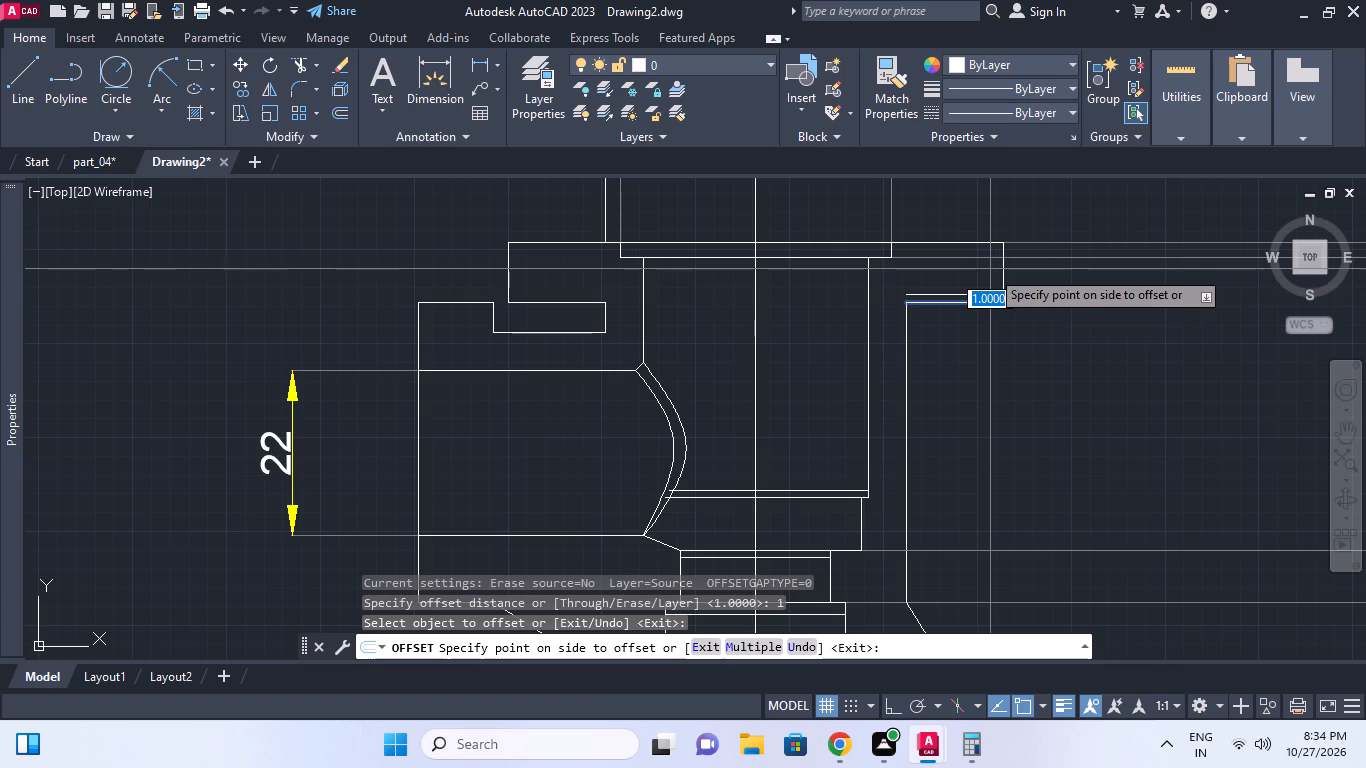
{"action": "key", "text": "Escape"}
Check the horizontal distance from the four-lobed flange's centreline to its lower bolt hole's centre with a linear dimension.
{"action": "scroll", "coordinate": [990, 269], "scroll_direction": "down", "scroll_amount": 4}
{"action": "middle_click_drag", "start_coordinate": [965, 350], "coordinate": [973, 440]}
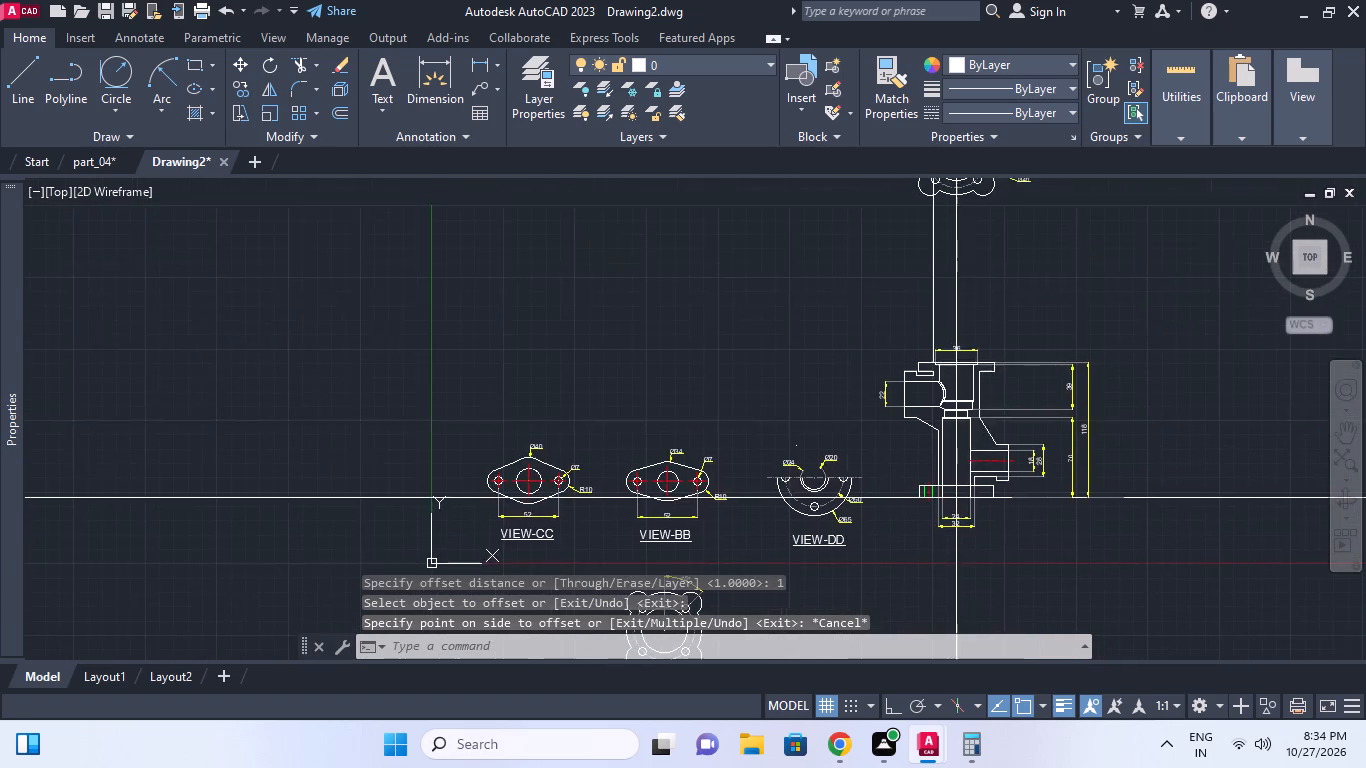
{"action": "middle_click_drag", "start_coordinate": [1007, 271], "coordinate": [1000, 409]}
{"action": "scroll", "coordinate": [972, 317], "scroll_direction": "up", "scroll_amount": 2}
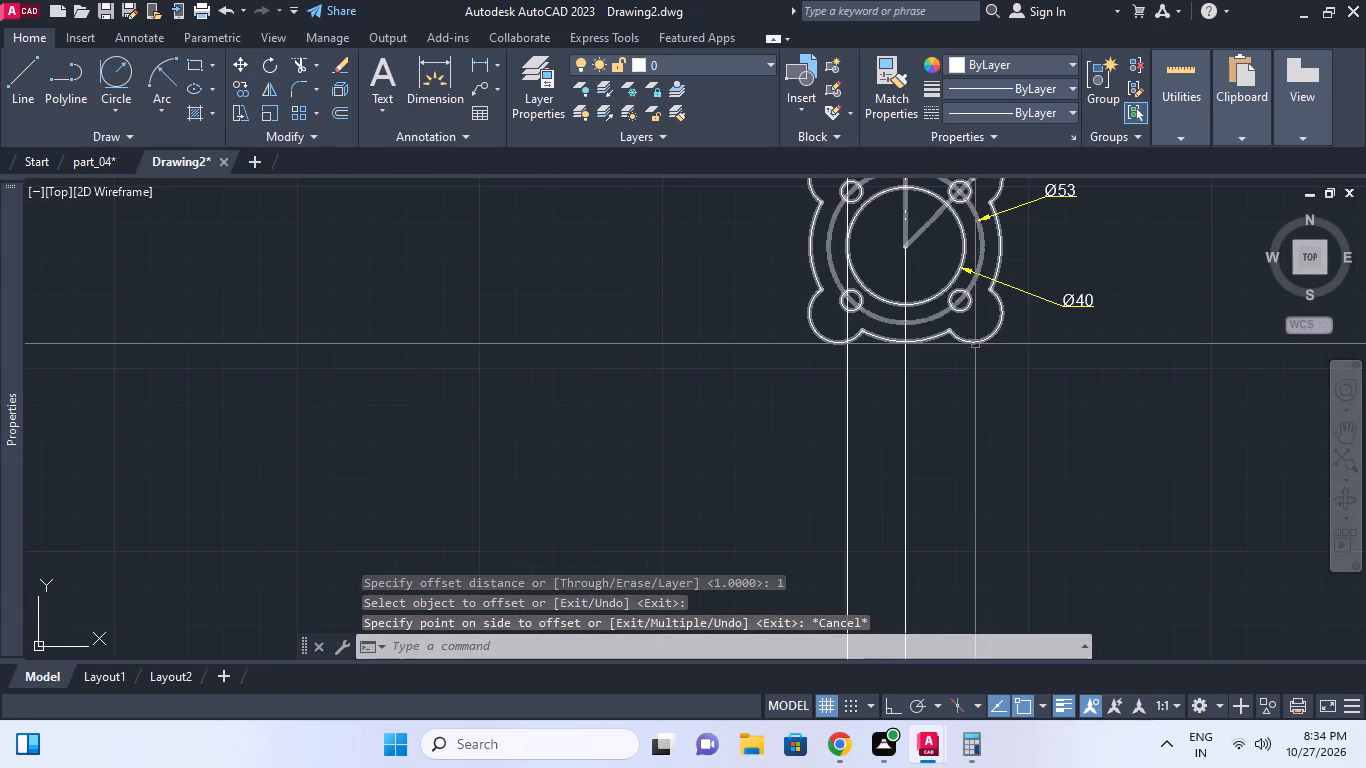
{"action": "scroll", "coordinate": [957, 339], "scroll_direction": "down", "scroll_amount": 1}
{"action": "middle_click_drag", "start_coordinate": [957, 330], "coordinate": [962, 277]}
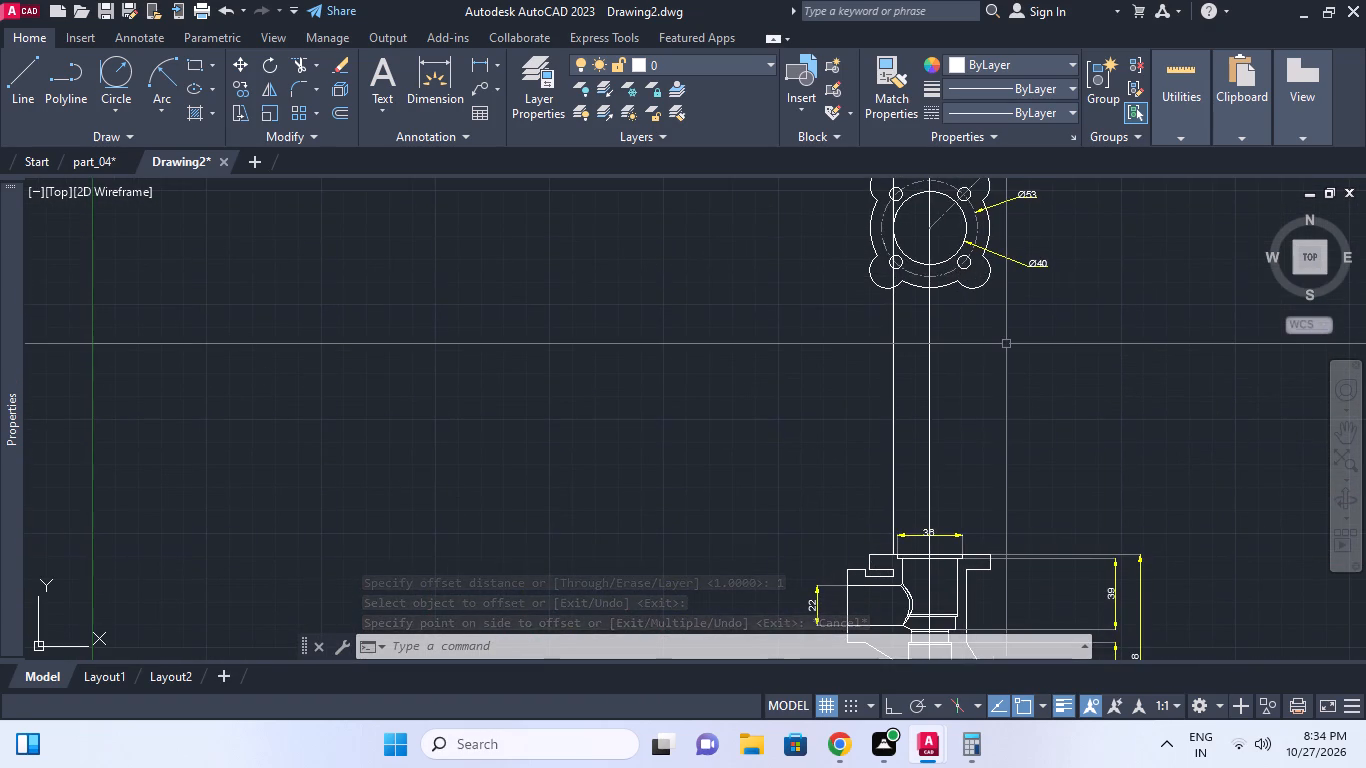
{"action": "middle_click_drag", "start_coordinate": [1006, 344], "coordinate": [1007, 365]}
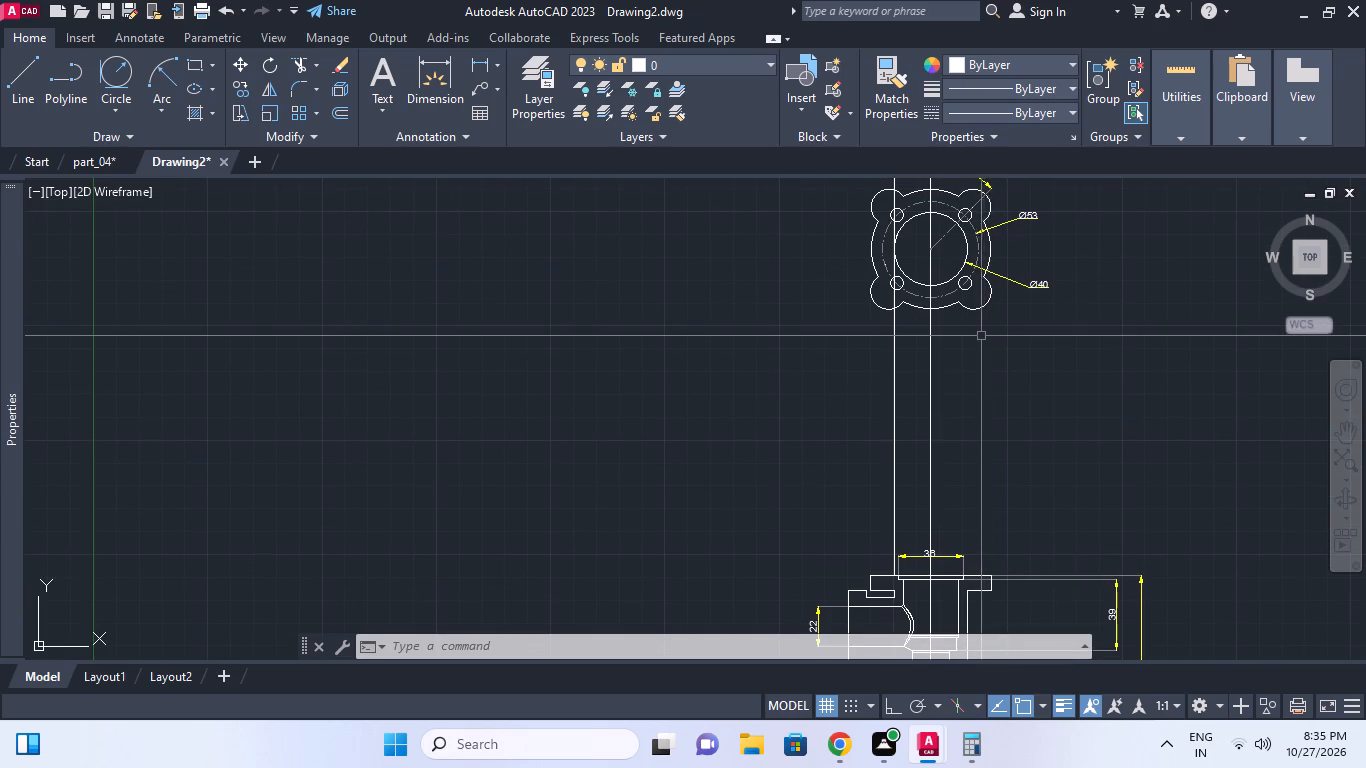
{"action": "scroll", "coordinate": [964, 277], "scroll_direction": "up", "scroll_amount": 1}
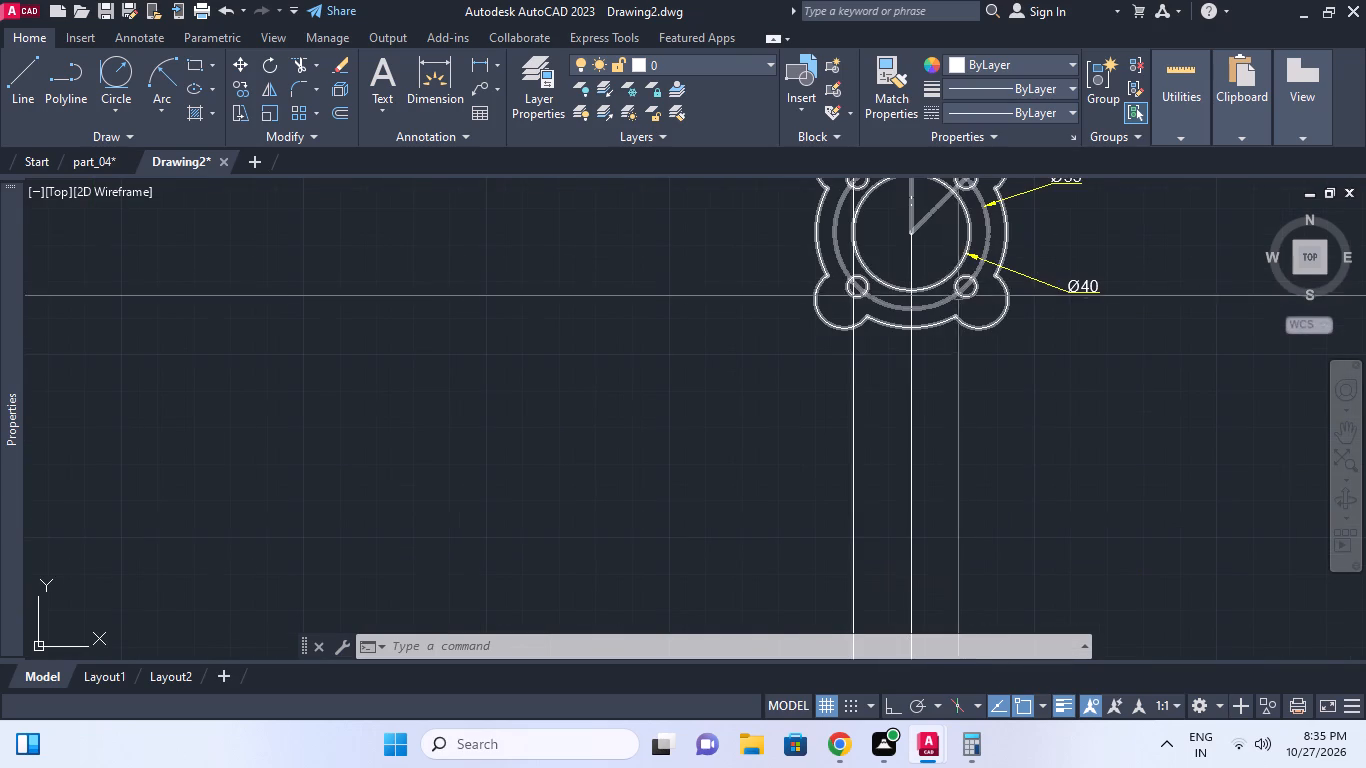
{"action": "type", "text": "dl"}
{"action": "key", "text": "i"}
{"action": "key", "text": "space"}
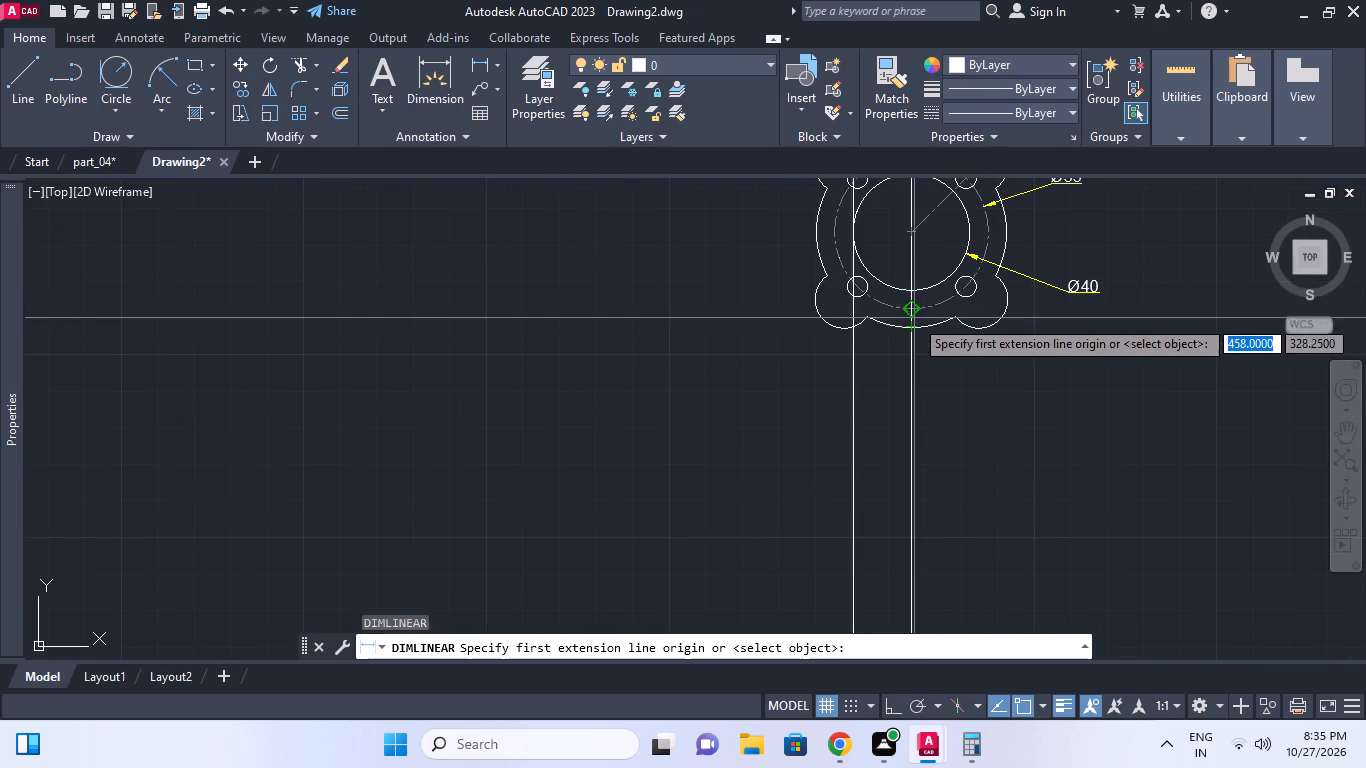
{"action": "left_click", "coordinate": [914, 318]}
{"action": "left_click", "coordinate": [965, 285]}
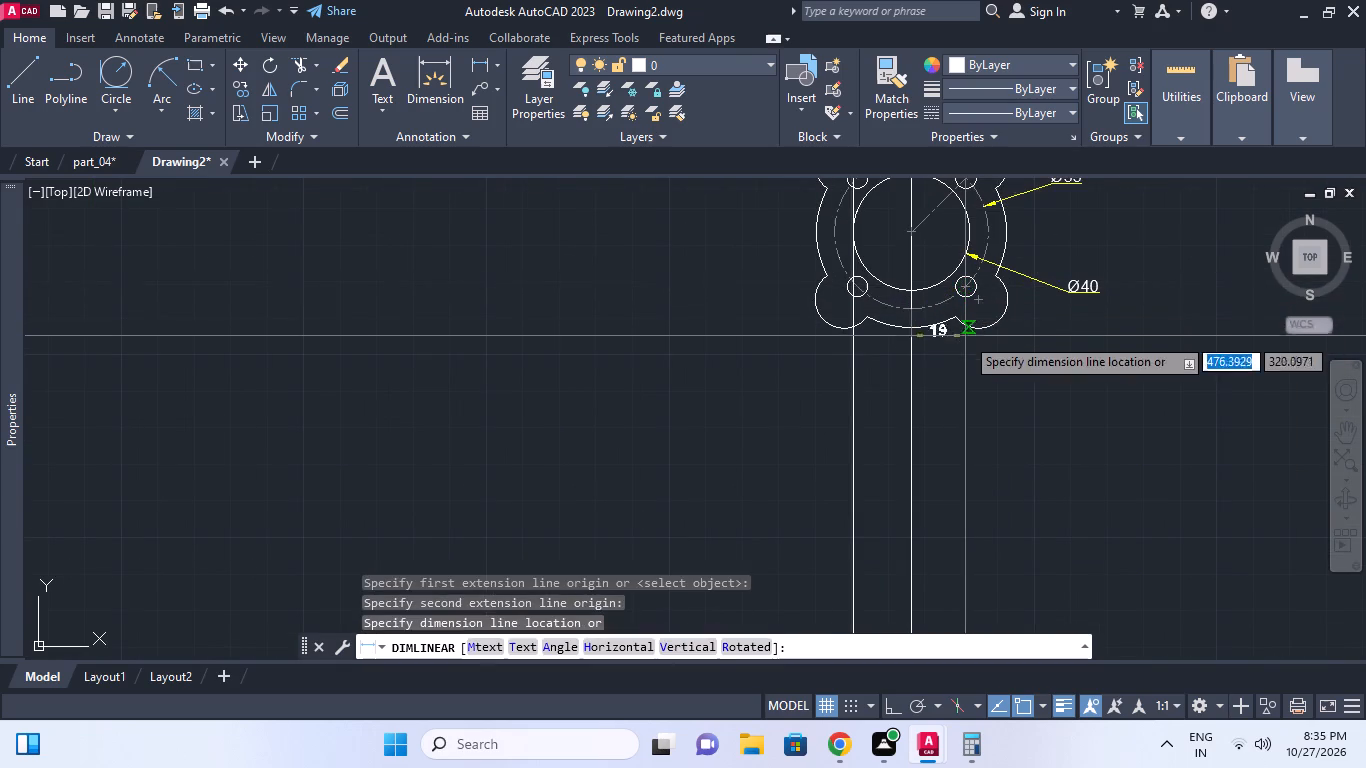
{"action": "key", "text": "Escape"}
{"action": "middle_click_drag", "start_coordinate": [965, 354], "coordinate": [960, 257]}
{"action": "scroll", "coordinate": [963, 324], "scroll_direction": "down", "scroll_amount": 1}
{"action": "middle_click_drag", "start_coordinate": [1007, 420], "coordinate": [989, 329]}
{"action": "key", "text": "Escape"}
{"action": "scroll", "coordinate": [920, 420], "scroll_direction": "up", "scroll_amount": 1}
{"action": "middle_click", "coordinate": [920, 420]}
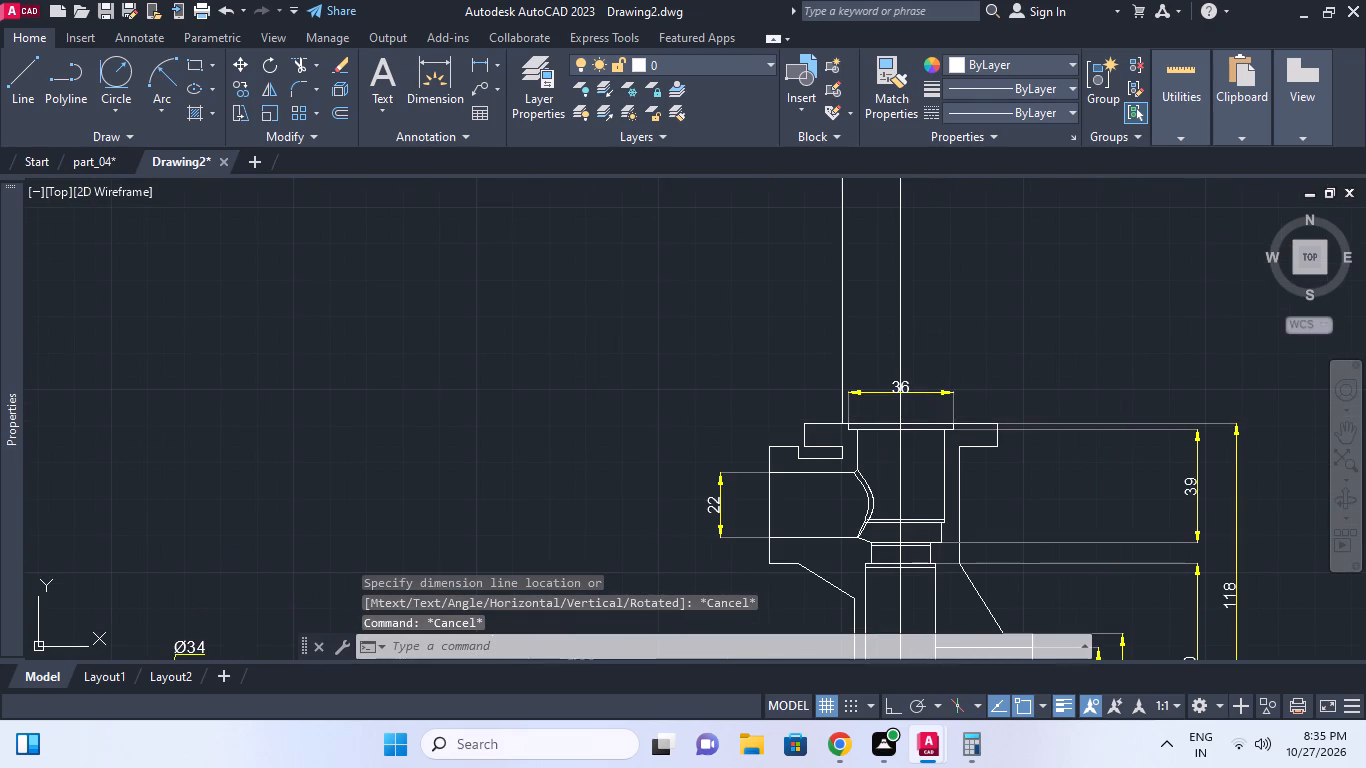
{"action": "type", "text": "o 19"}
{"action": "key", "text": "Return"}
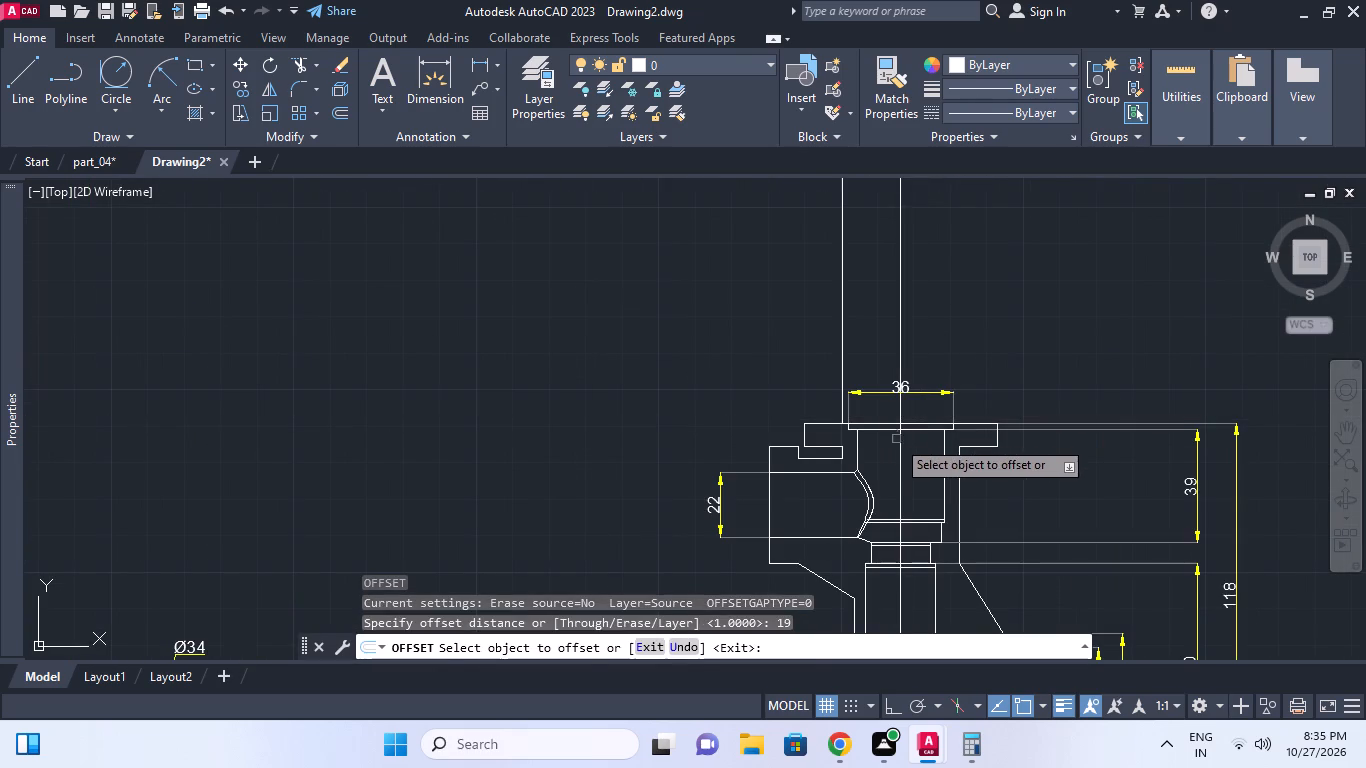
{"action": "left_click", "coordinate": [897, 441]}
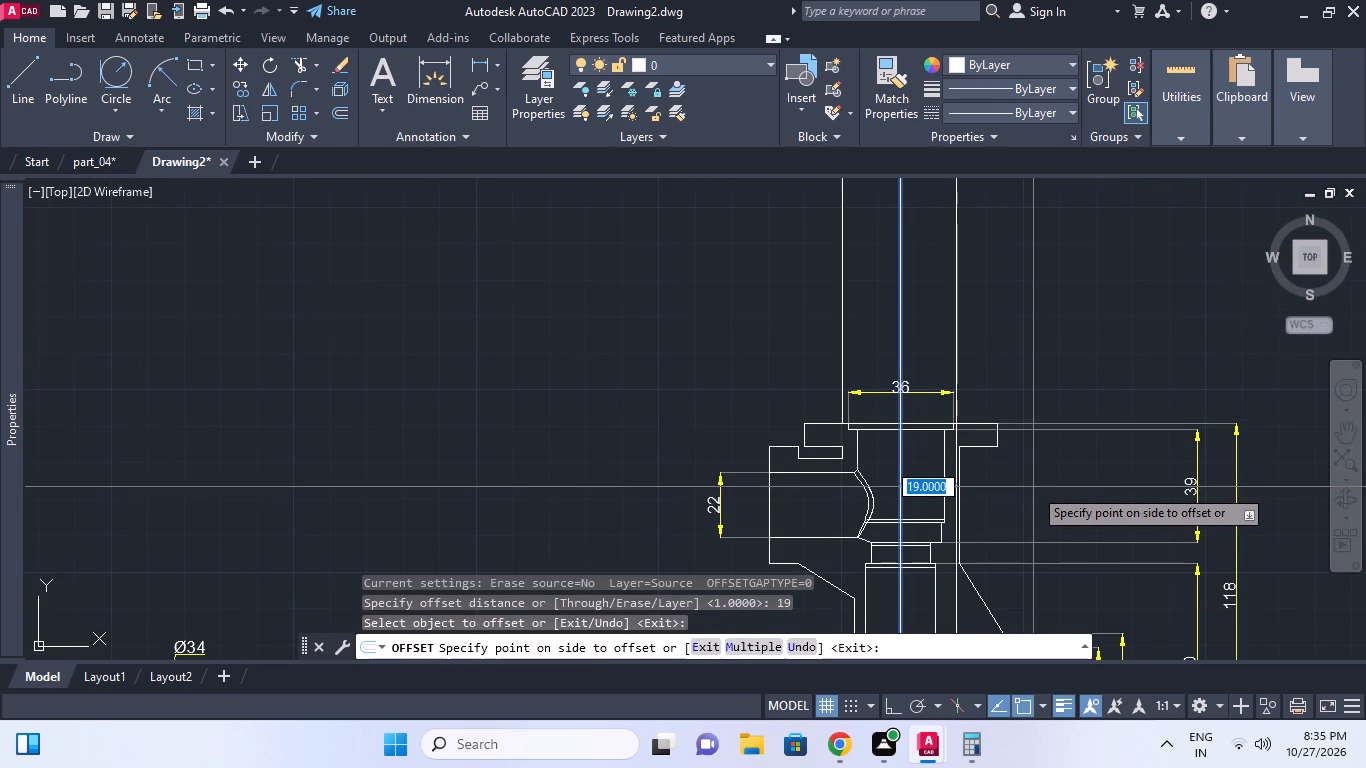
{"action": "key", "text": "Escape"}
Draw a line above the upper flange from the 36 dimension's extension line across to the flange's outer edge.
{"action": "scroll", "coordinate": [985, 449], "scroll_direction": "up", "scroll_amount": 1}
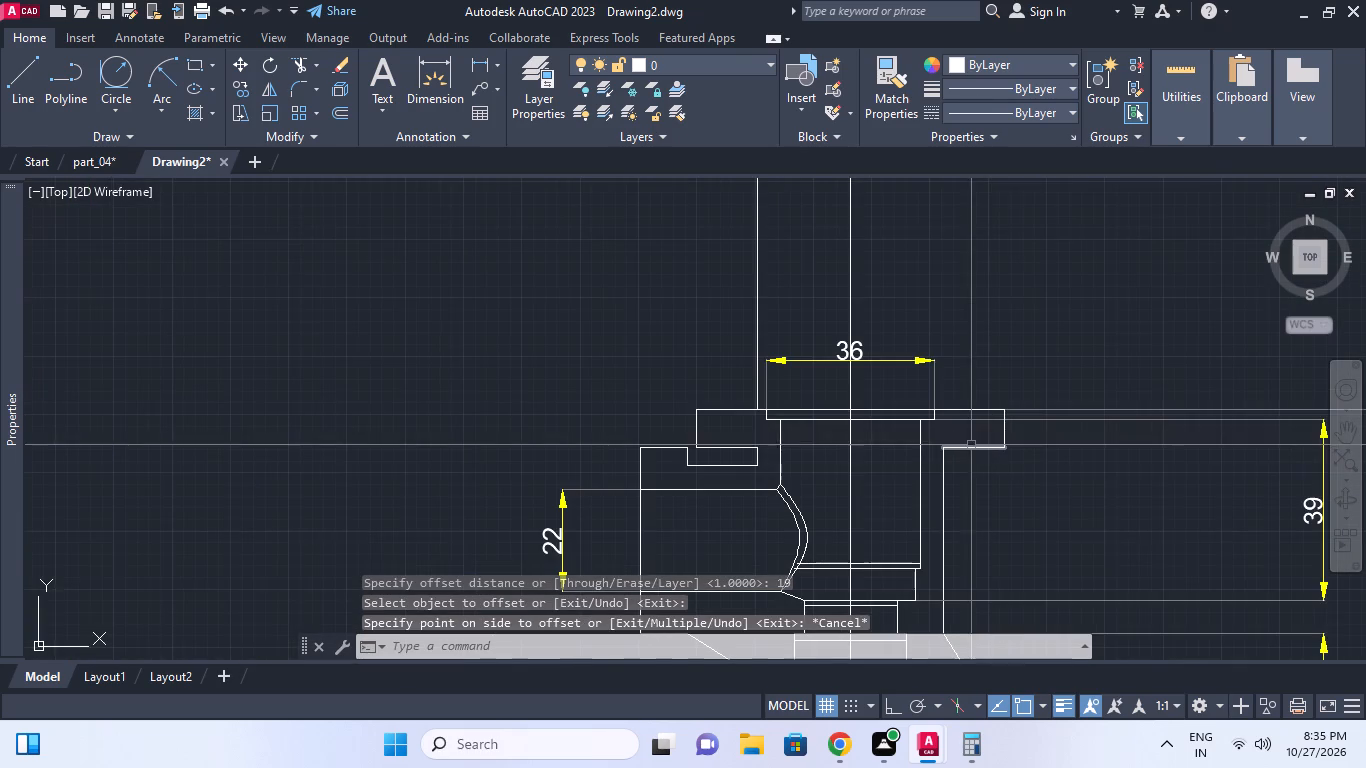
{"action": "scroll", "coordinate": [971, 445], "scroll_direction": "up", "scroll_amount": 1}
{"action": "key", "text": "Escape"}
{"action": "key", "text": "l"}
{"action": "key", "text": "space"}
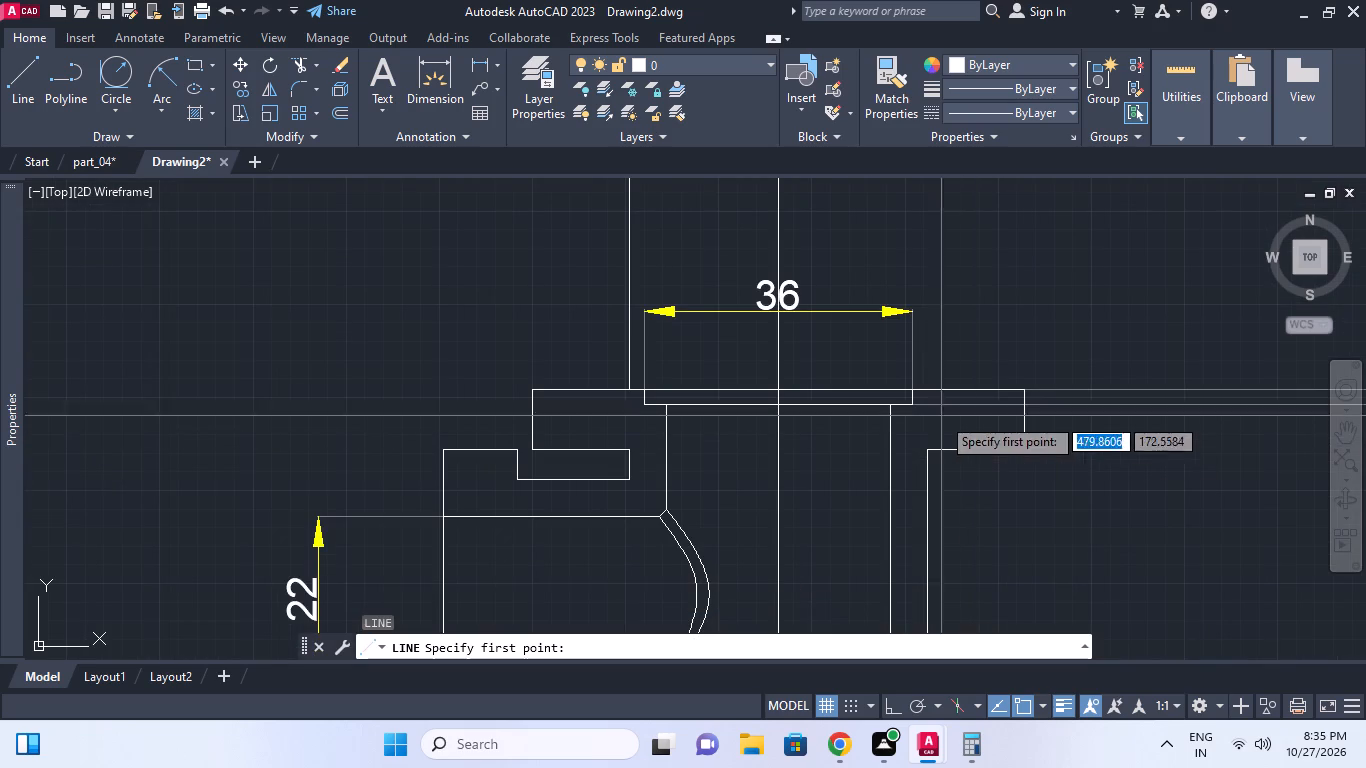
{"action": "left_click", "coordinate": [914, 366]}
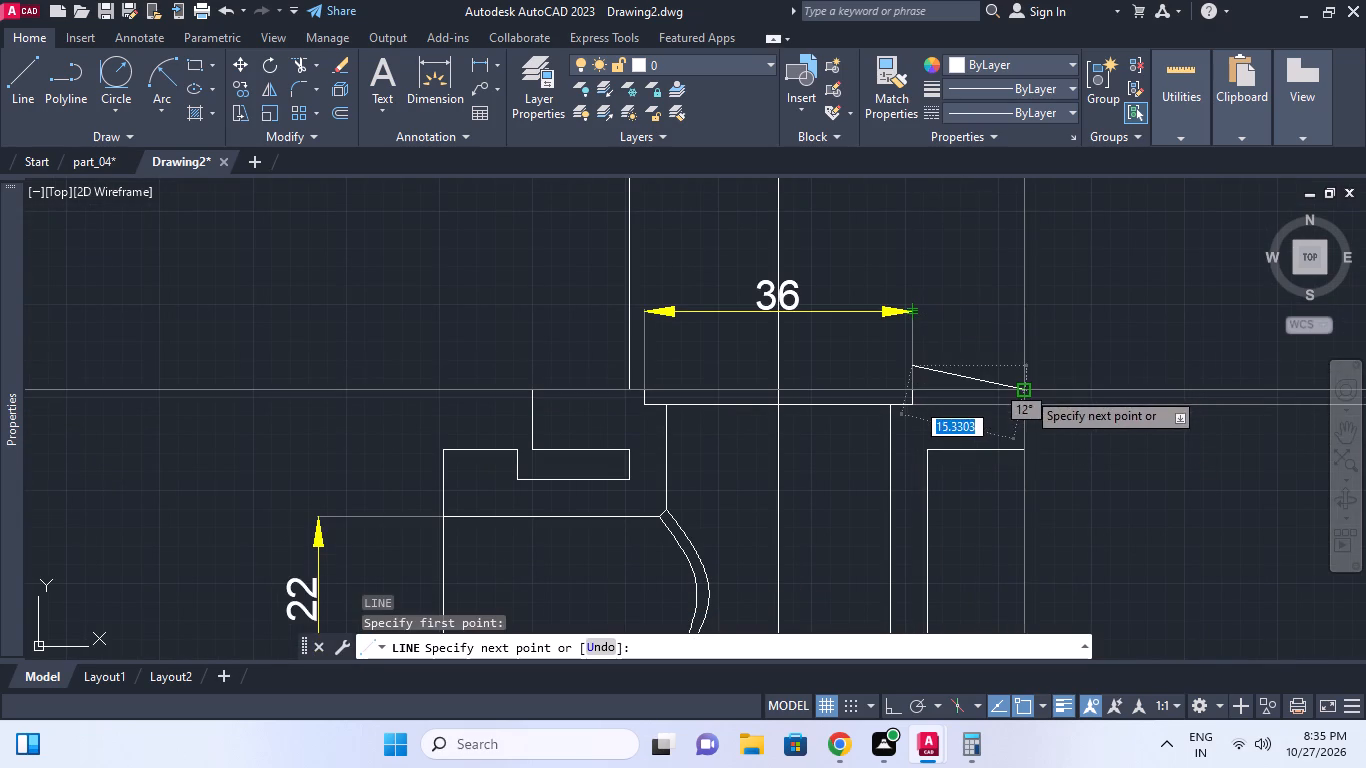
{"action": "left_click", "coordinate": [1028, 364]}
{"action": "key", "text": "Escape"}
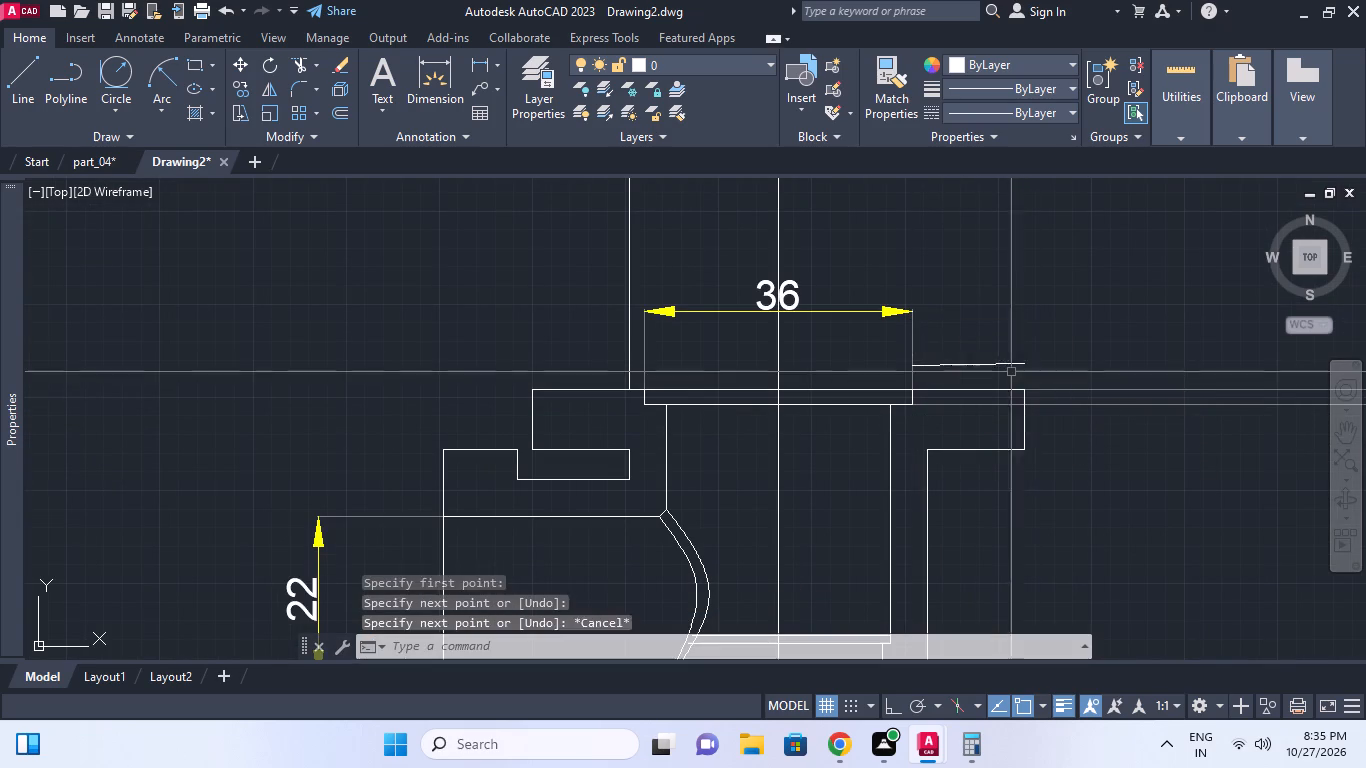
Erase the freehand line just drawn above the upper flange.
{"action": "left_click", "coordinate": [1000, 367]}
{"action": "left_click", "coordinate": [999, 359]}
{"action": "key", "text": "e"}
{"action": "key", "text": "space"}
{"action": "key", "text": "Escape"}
Place two vertical construction lines, one through the 36 mm recess's corner and one through the upper flange's outer corner.
{"action": "middle_click", "coordinate": [980, 359]}
{"action": "type", "text": "xl"}
{"action": "key", "text": "space"}
{"action": "key", "text": "v"}
{"action": "key", "text": "v"}
{"action": "key", "text": "space"}
{"action": "key", "text": "Escape"}
{"action": "key", "text": "x"}
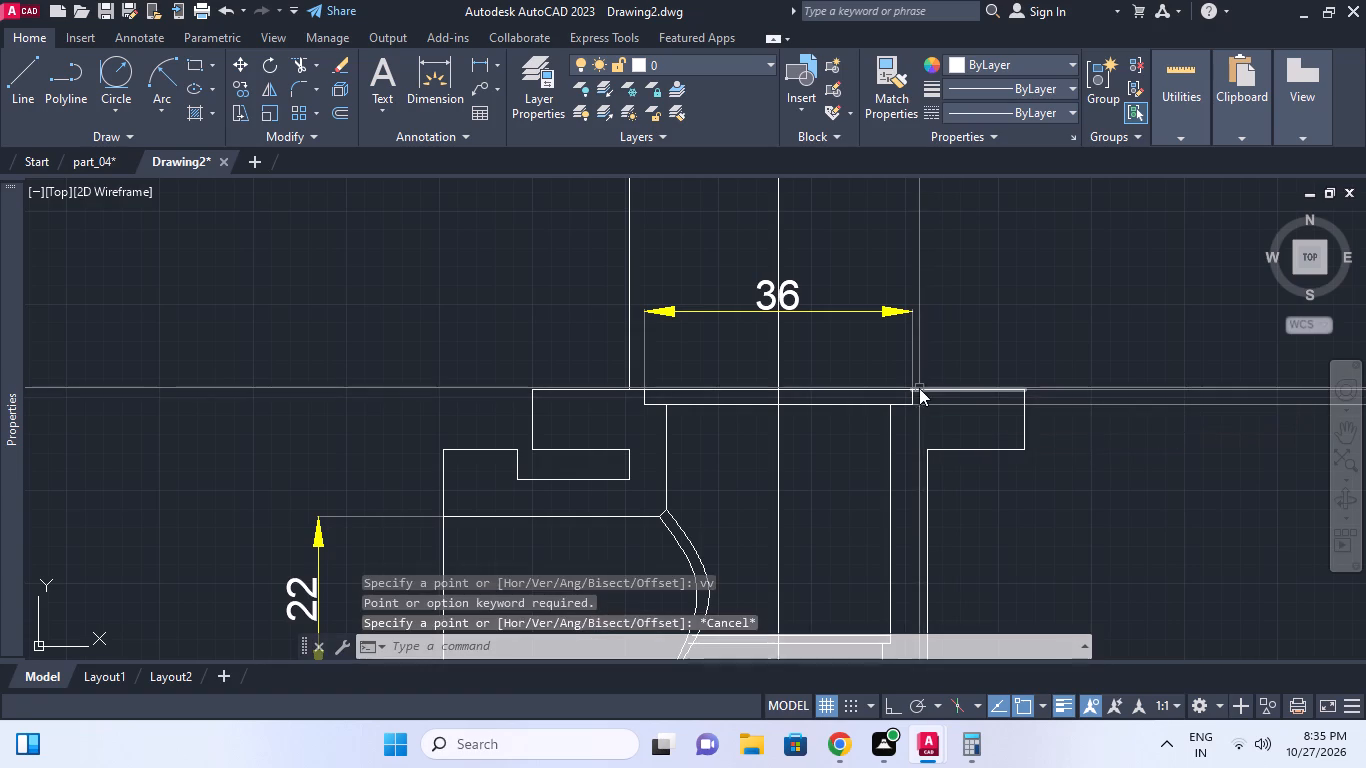
{"action": "type", "text": "l"}
{"action": "key", "text": "space"}
{"action": "key", "text": "v"}
{"action": "key", "text": "space"}
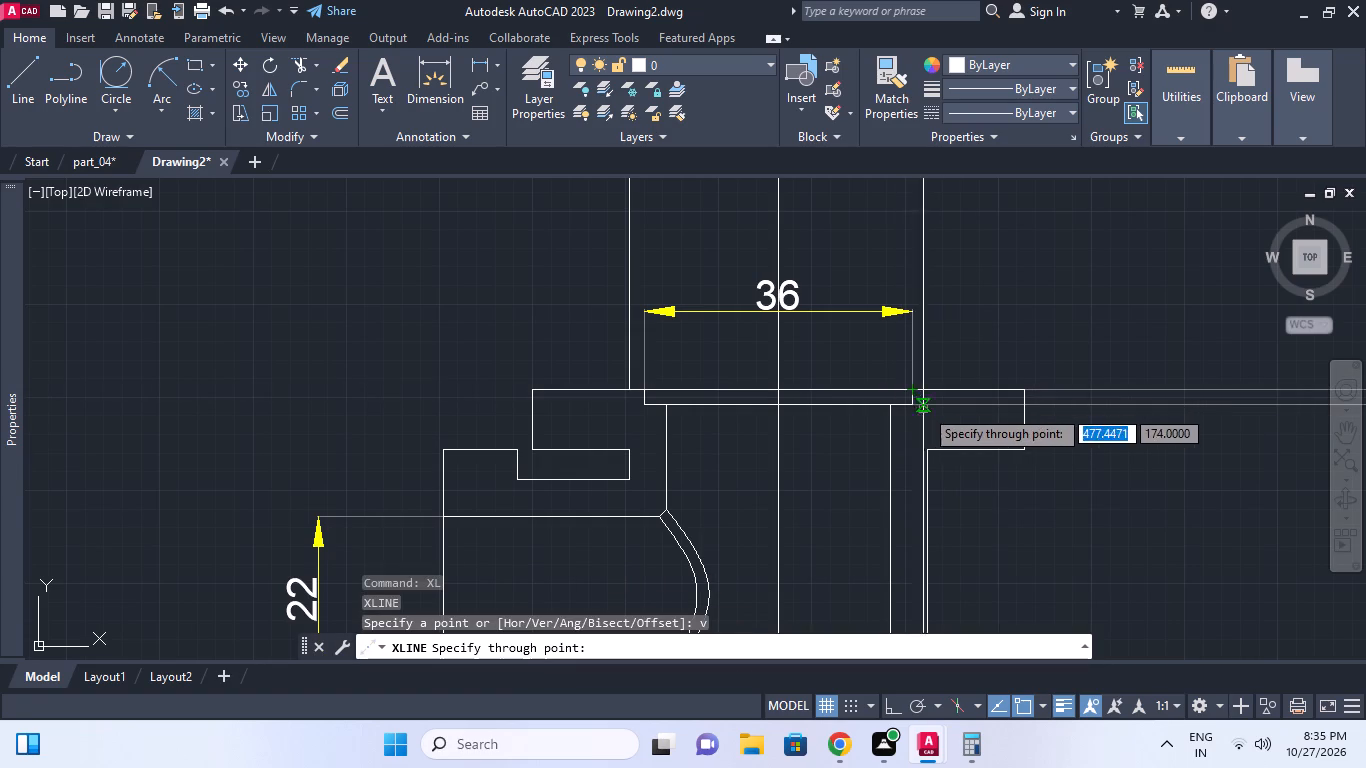
{"action": "left_click", "coordinate": [912, 393]}
{"action": "left_click", "coordinate": [1022, 393]}
{"action": "key", "text": "Escape"}
Draw a horizontal line between the two vertical construction lines, just above the upper flange.
{"action": "middle_click_drag", "start_coordinate": [993, 377], "coordinate": [992, 391]}
{"action": "key", "text": "l"}
{"action": "key", "text": "space"}
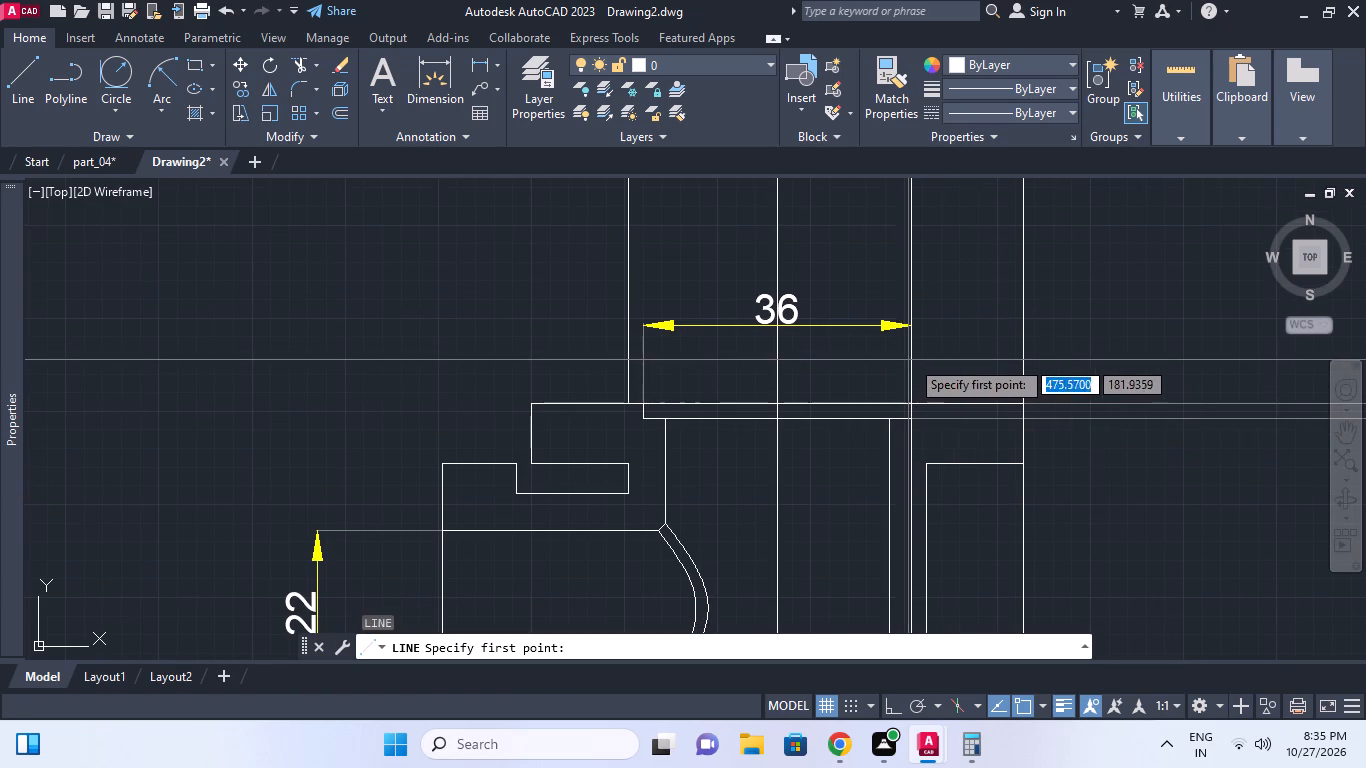
{"action": "left_click", "coordinate": [910, 359]}
{"action": "left_click", "coordinate": [1025, 365]}
{"action": "key", "text": "Escape"}
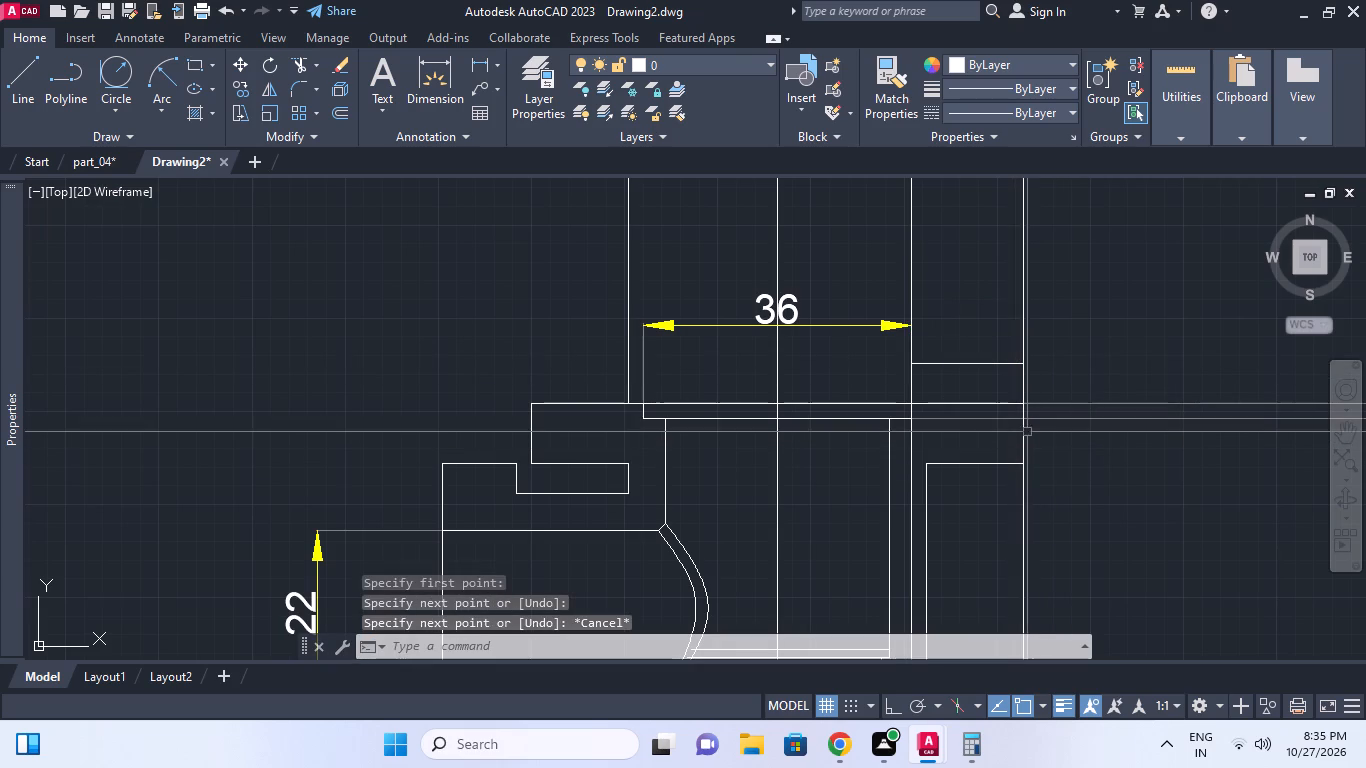
Erase the two vertical construction lines, keeping the short horizontal line above the upper flange.
{"action": "left_click", "coordinate": [1022, 432]}
{"action": "left_click", "coordinate": [909, 268]}
{"action": "key", "text": "d"}
{"action": "key", "text": "space"}
{"action": "key", "text": "Escape"}
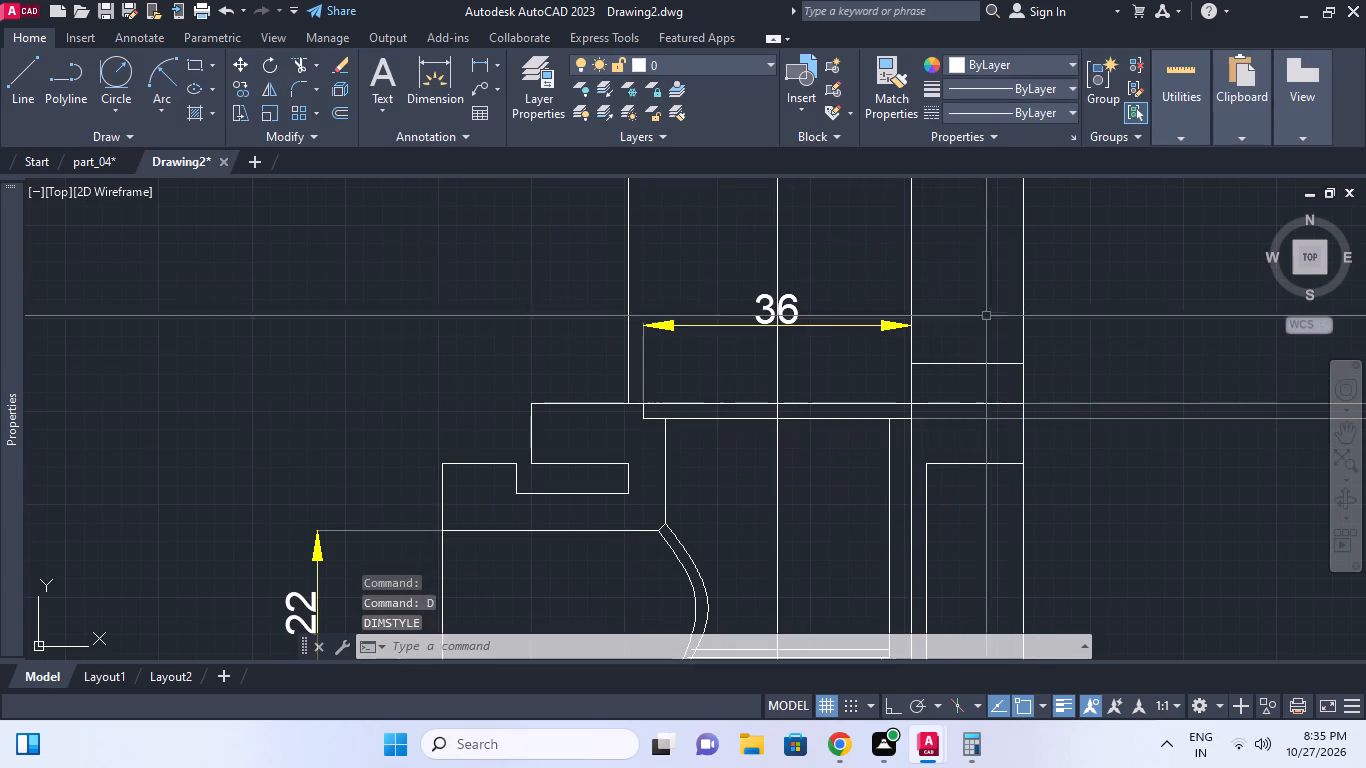
{"action": "key", "text": "Escape"}
{"action": "key", "text": "e"}
{"action": "key", "text": "space"}
{"action": "left_click", "coordinate": [912, 261]}
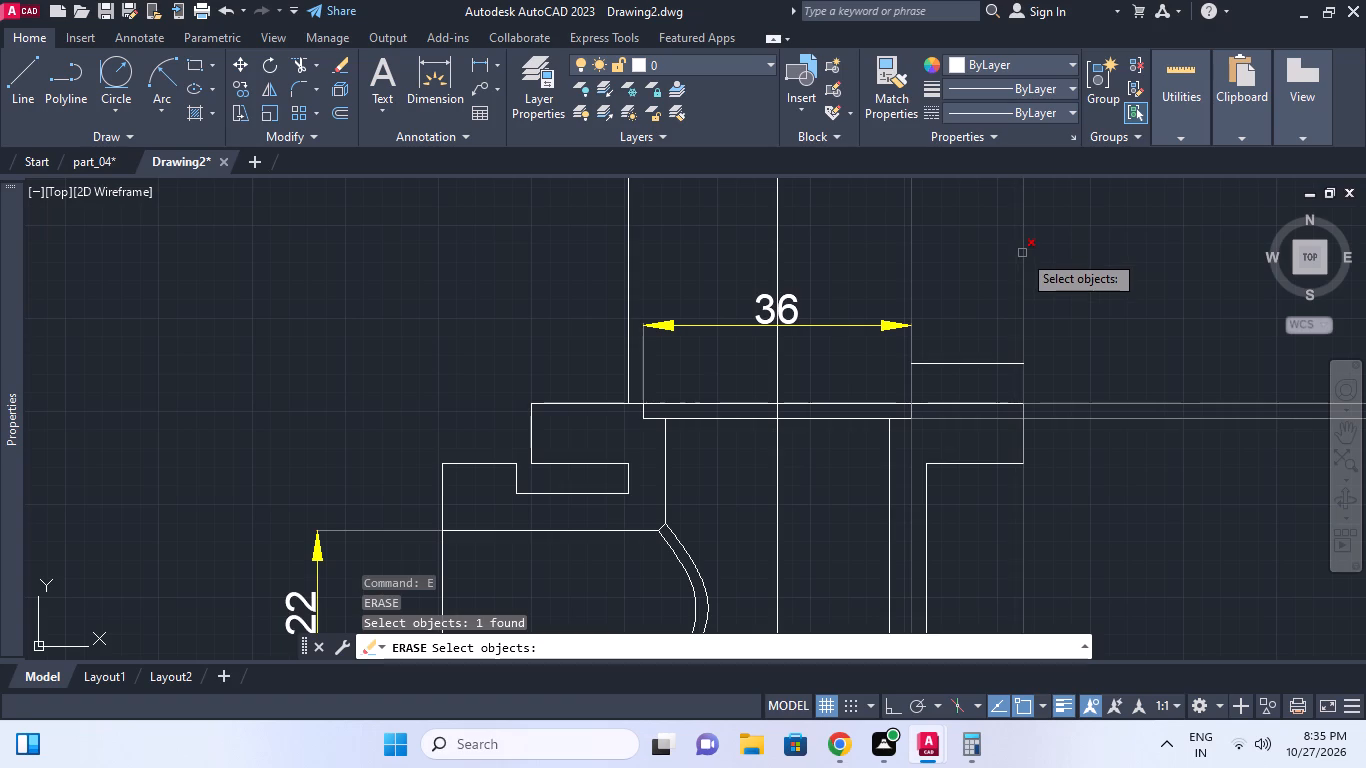
{"action": "left_click", "coordinate": [1022, 253]}
{"action": "right_click", "coordinate": [1117, 276]}
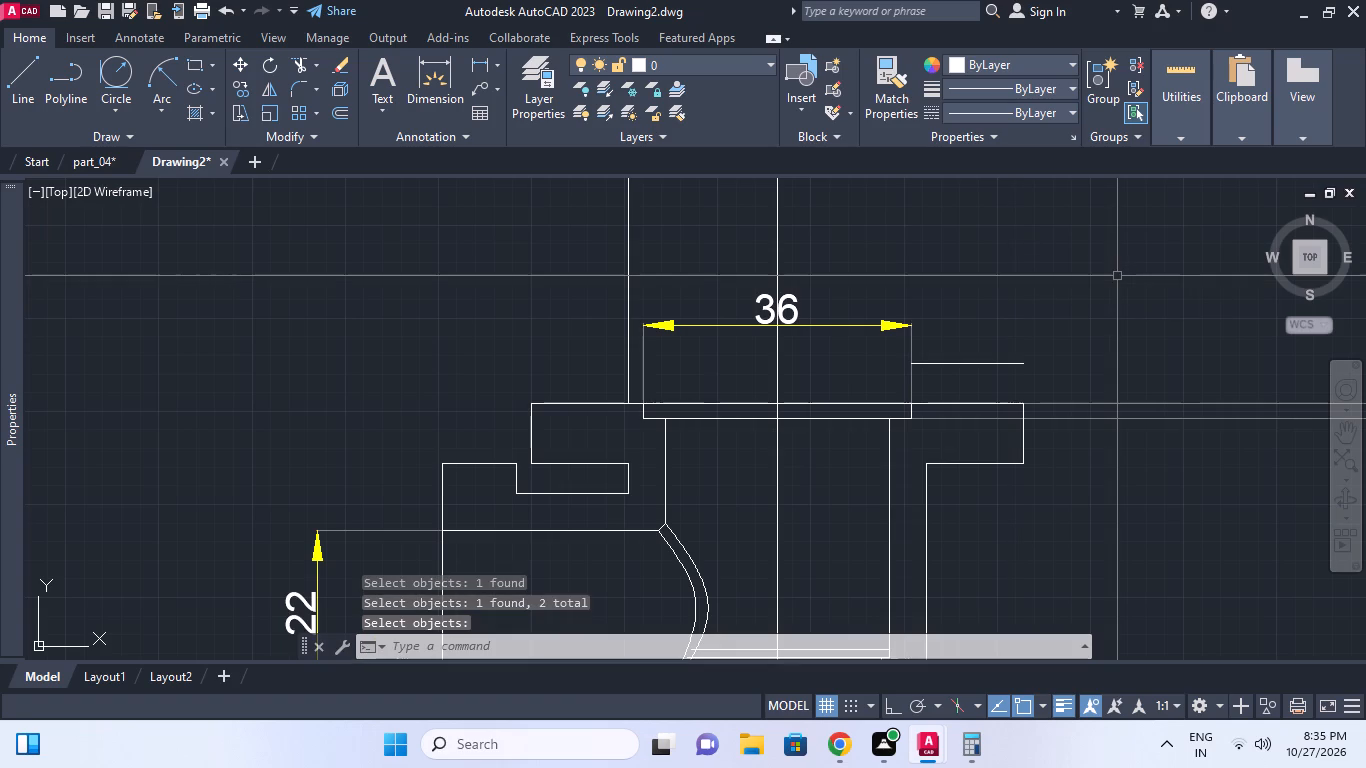
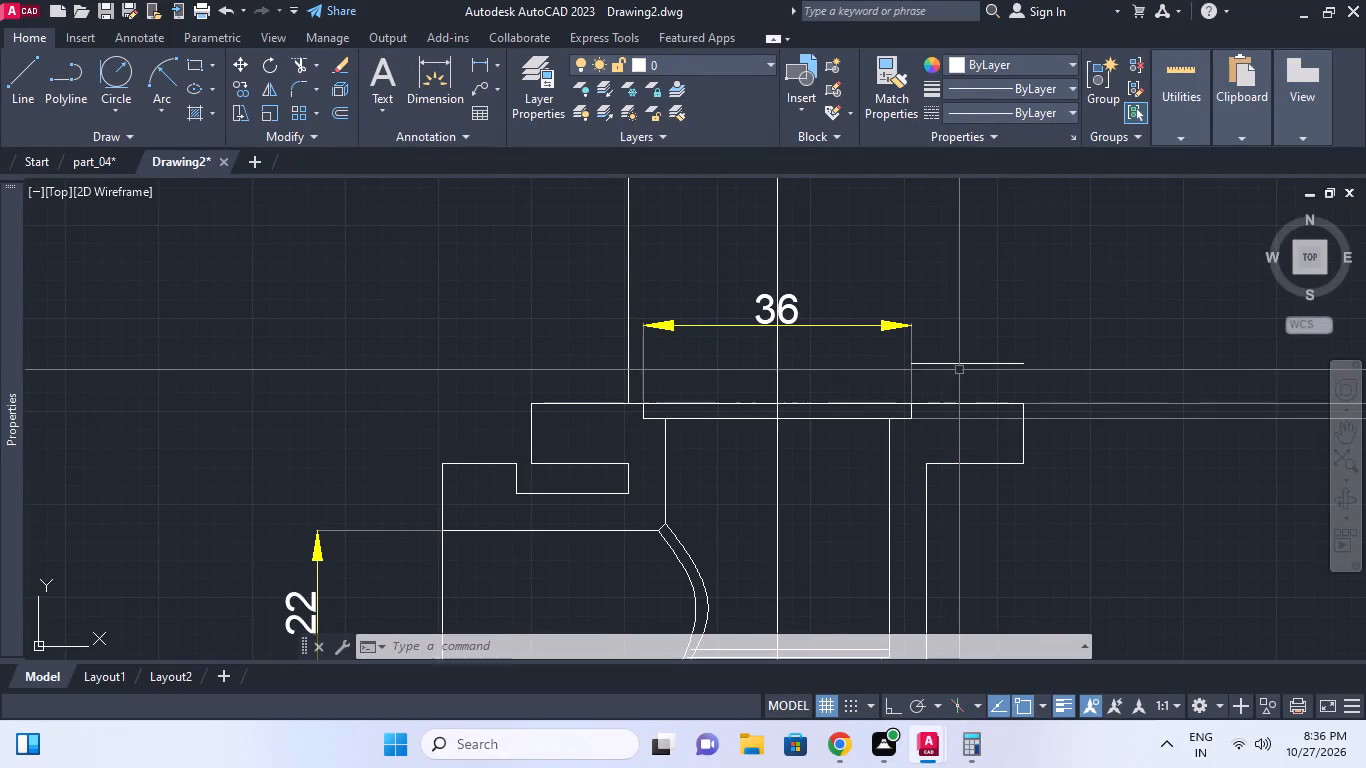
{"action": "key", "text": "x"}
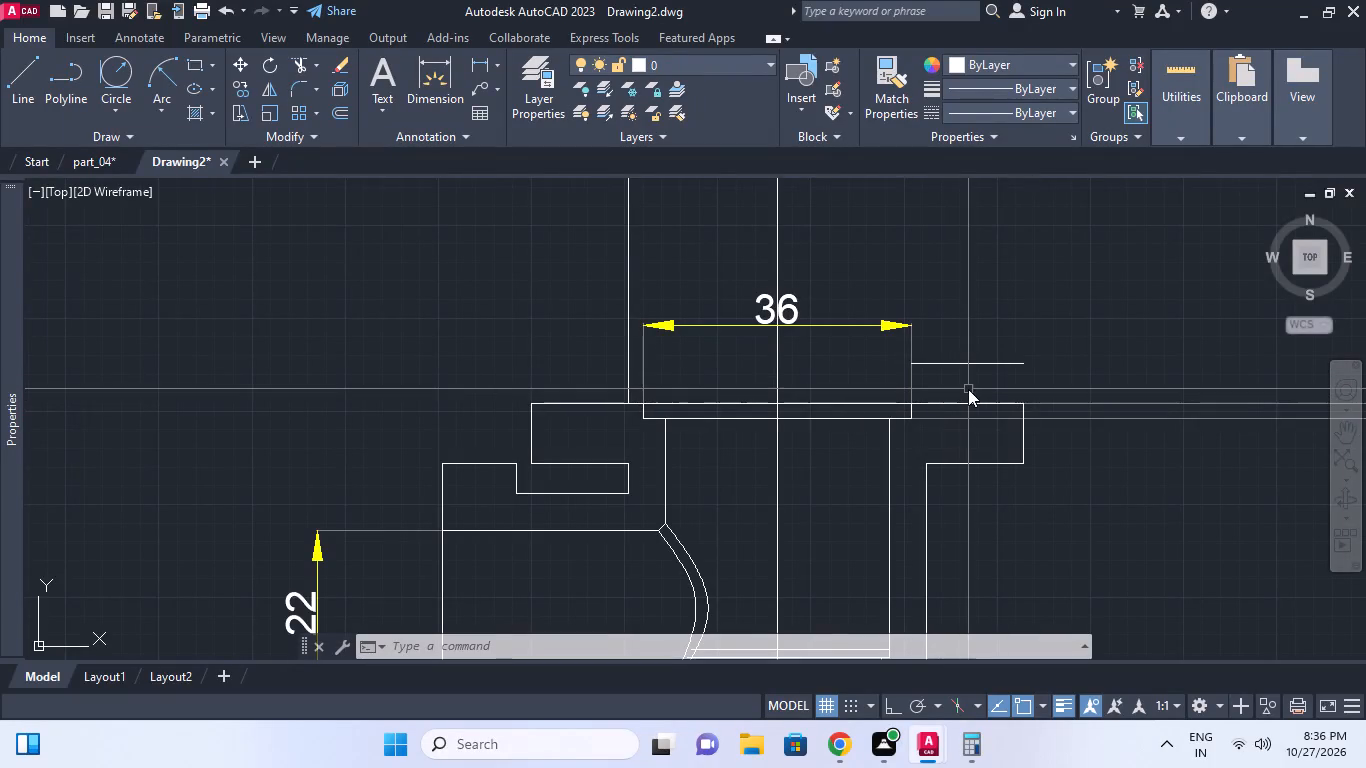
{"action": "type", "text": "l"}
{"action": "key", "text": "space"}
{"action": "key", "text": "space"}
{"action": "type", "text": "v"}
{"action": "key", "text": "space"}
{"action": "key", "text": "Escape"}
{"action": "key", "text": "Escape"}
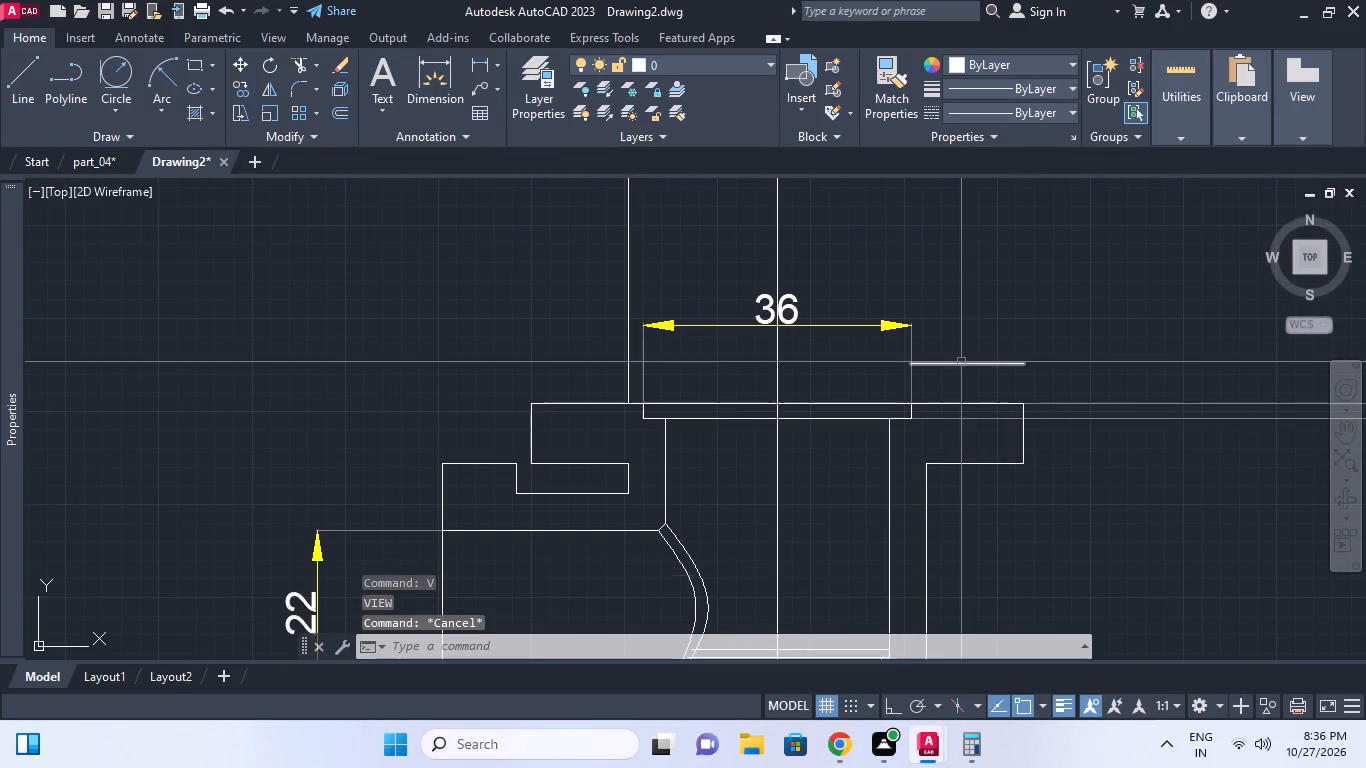
Place a vertical construction line through the midpoint of the short horizontal line above the upper flange.
{"action": "type", "text": "xl v"}
{"action": "key", "text": "space"}
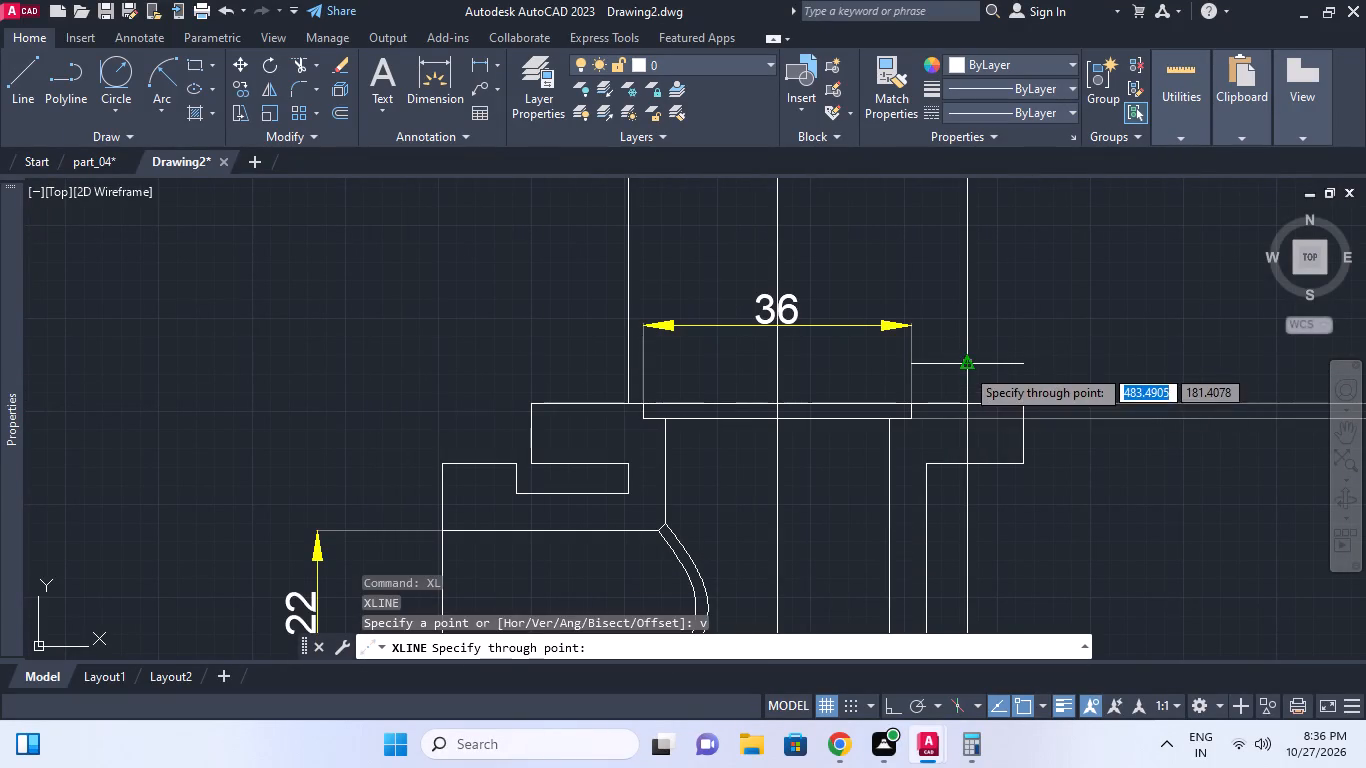
{"action": "left_click", "coordinate": [965, 367]}
{"action": "middle_click", "coordinate": [1009, 410]}
{"action": "key", "text": "Escape"}
Offset the new vertical construction line by 7/2 to both sides.
{"action": "middle_click_drag", "start_coordinate": [936, 367], "coordinate": [947, 382]}
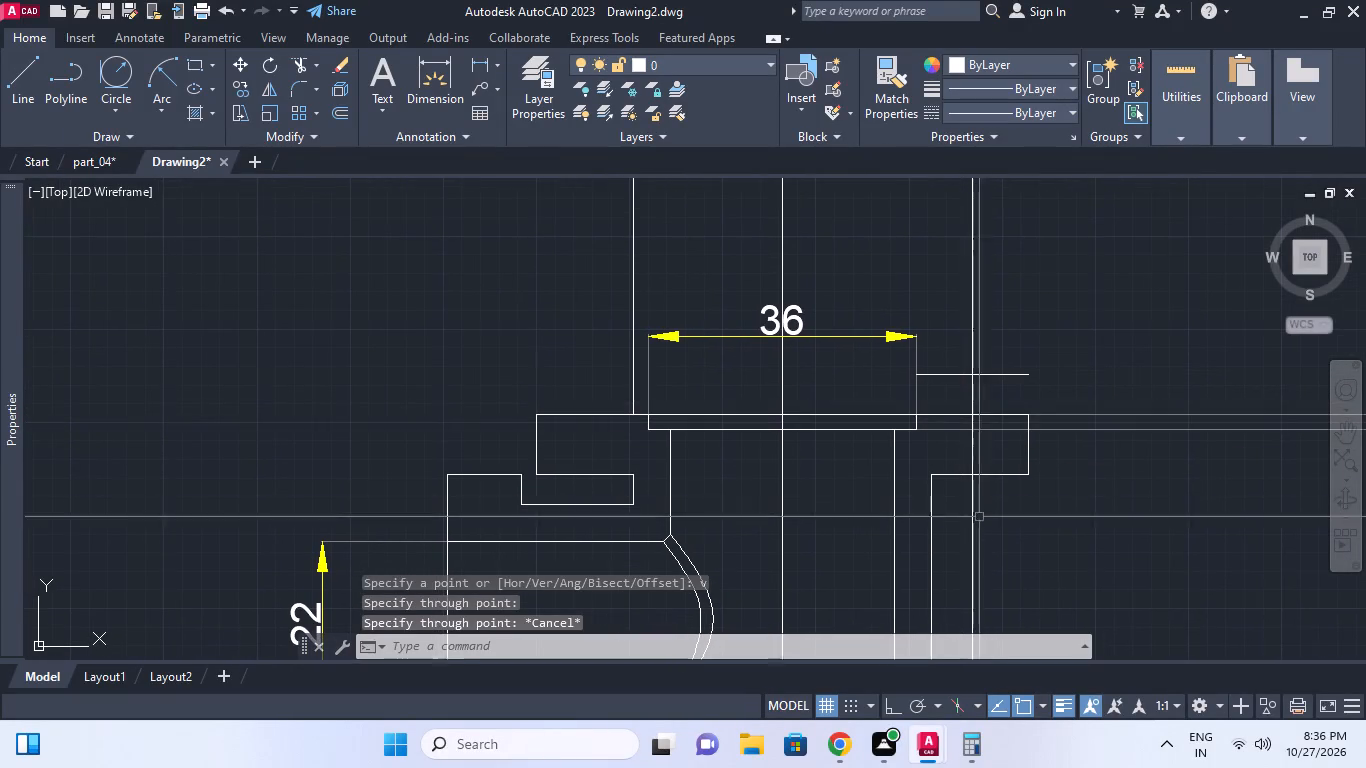
{"action": "middle_click_drag", "start_coordinate": [982, 506], "coordinate": [982, 479]}
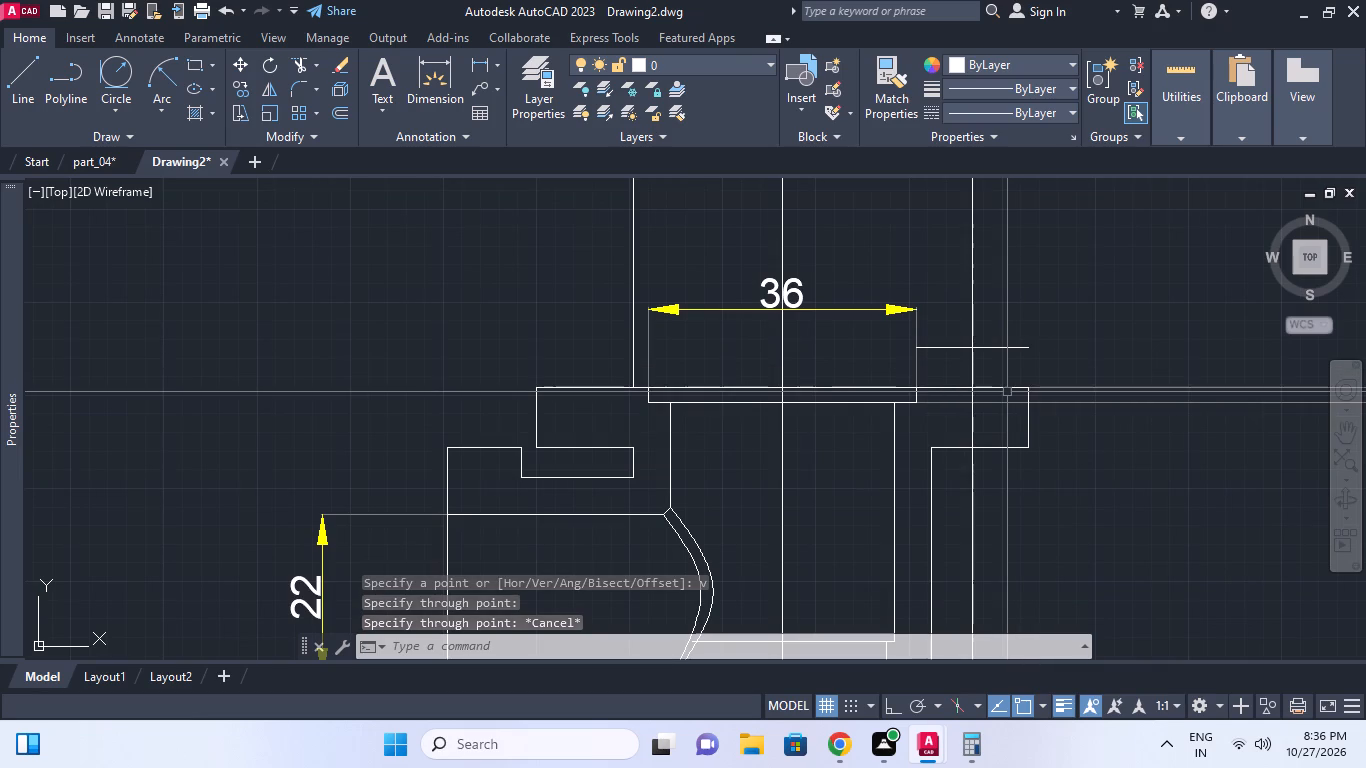
{"action": "type", "text": "o"}
{"action": "key", "text": "space"}
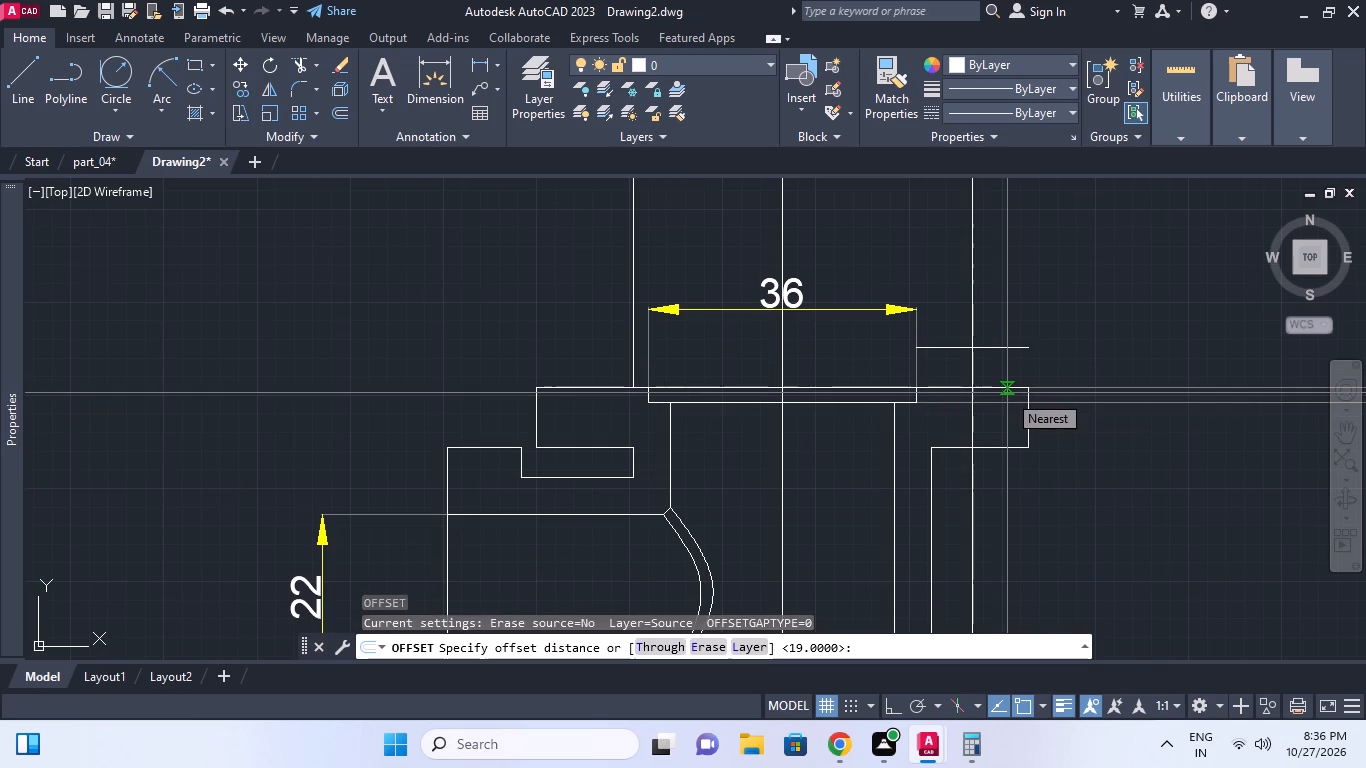
{"action": "type", "text": "7/2"}
{"action": "key", "text": "Return"}
{"action": "left_click", "coordinate": [974, 370]}
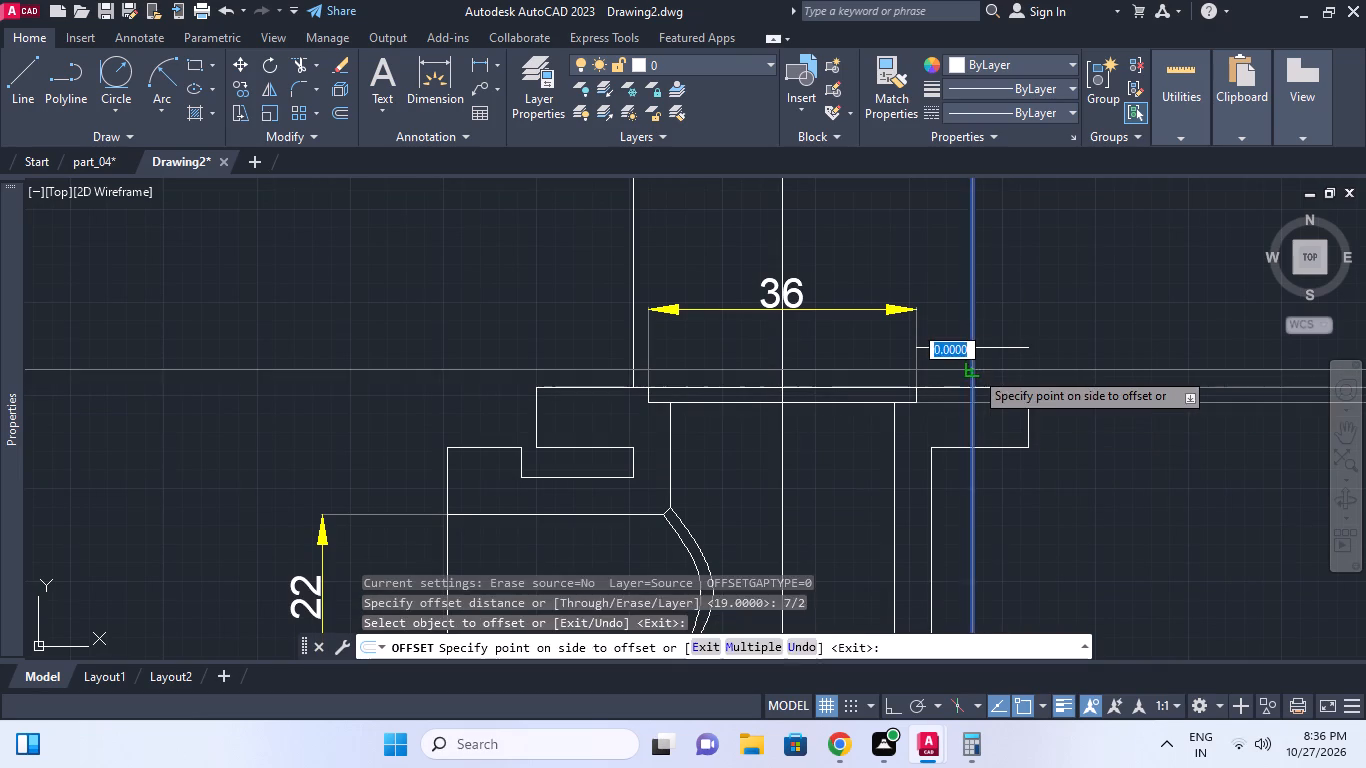
{"action": "left_click", "coordinate": [959, 357]}
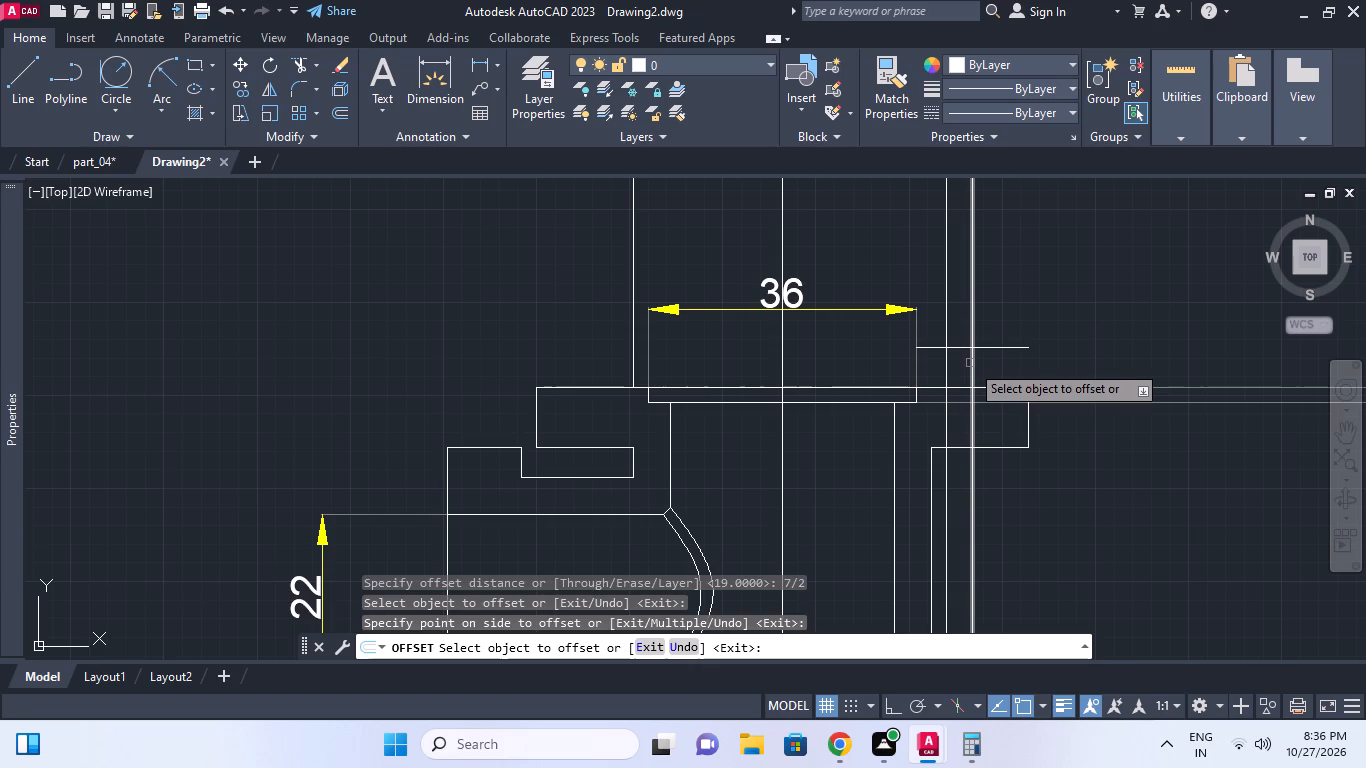
{"action": "left_click", "coordinate": [970, 363]}
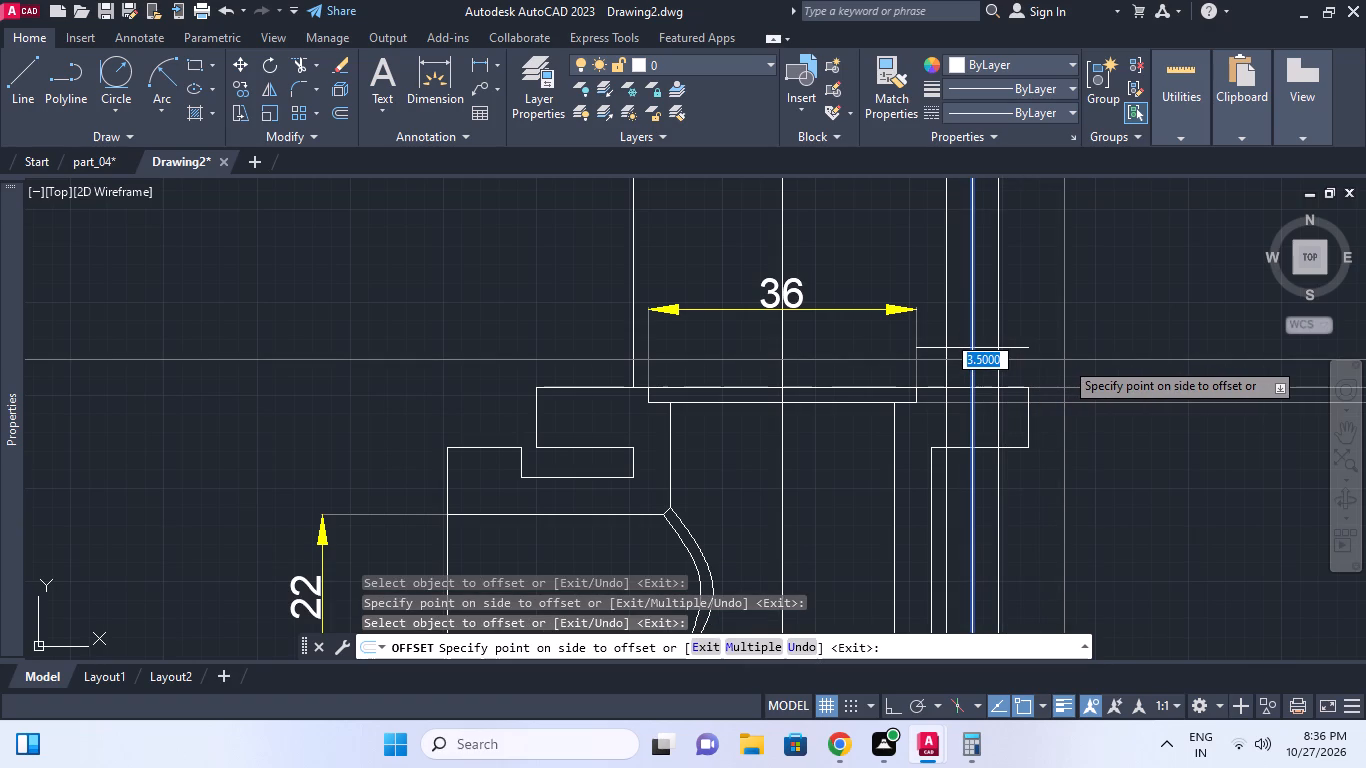
{"action": "left_click", "coordinate": [1064, 360]}
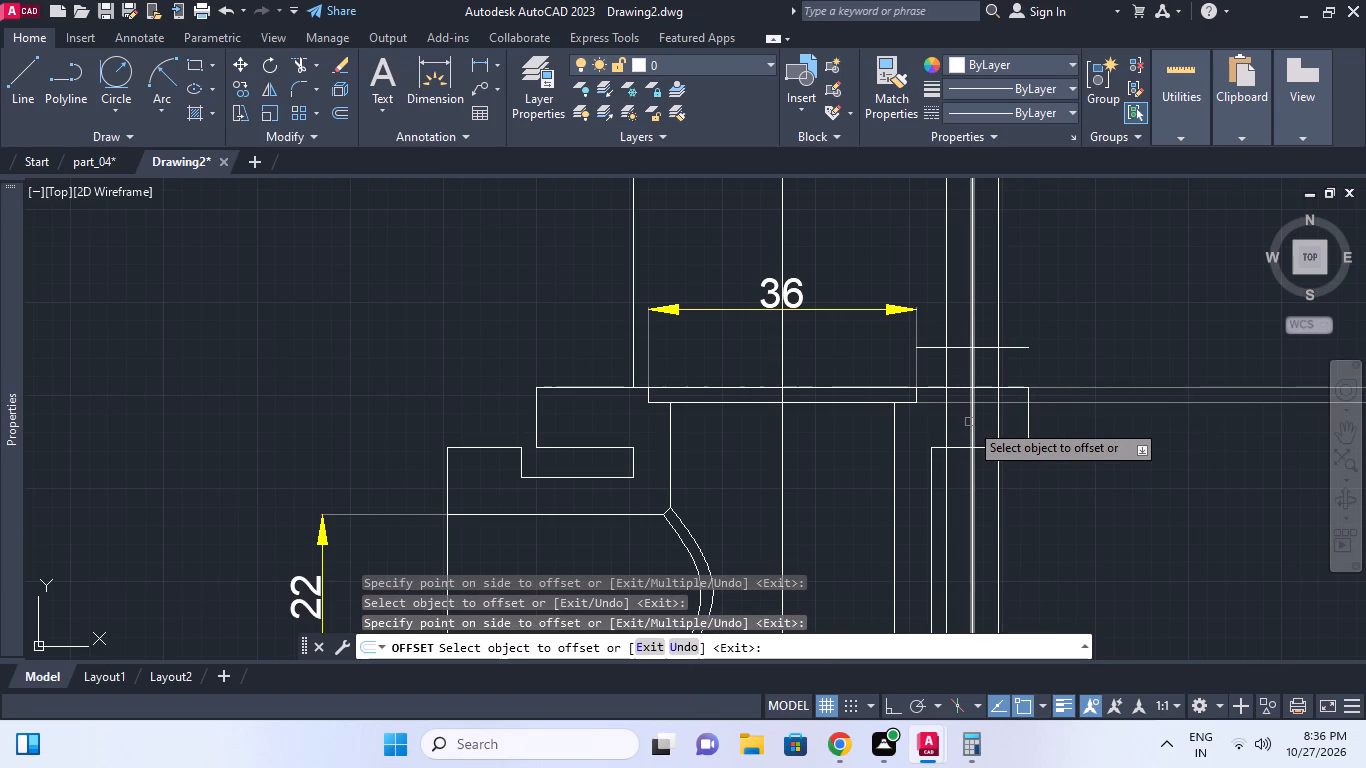
{"action": "key", "text": "Escape"}
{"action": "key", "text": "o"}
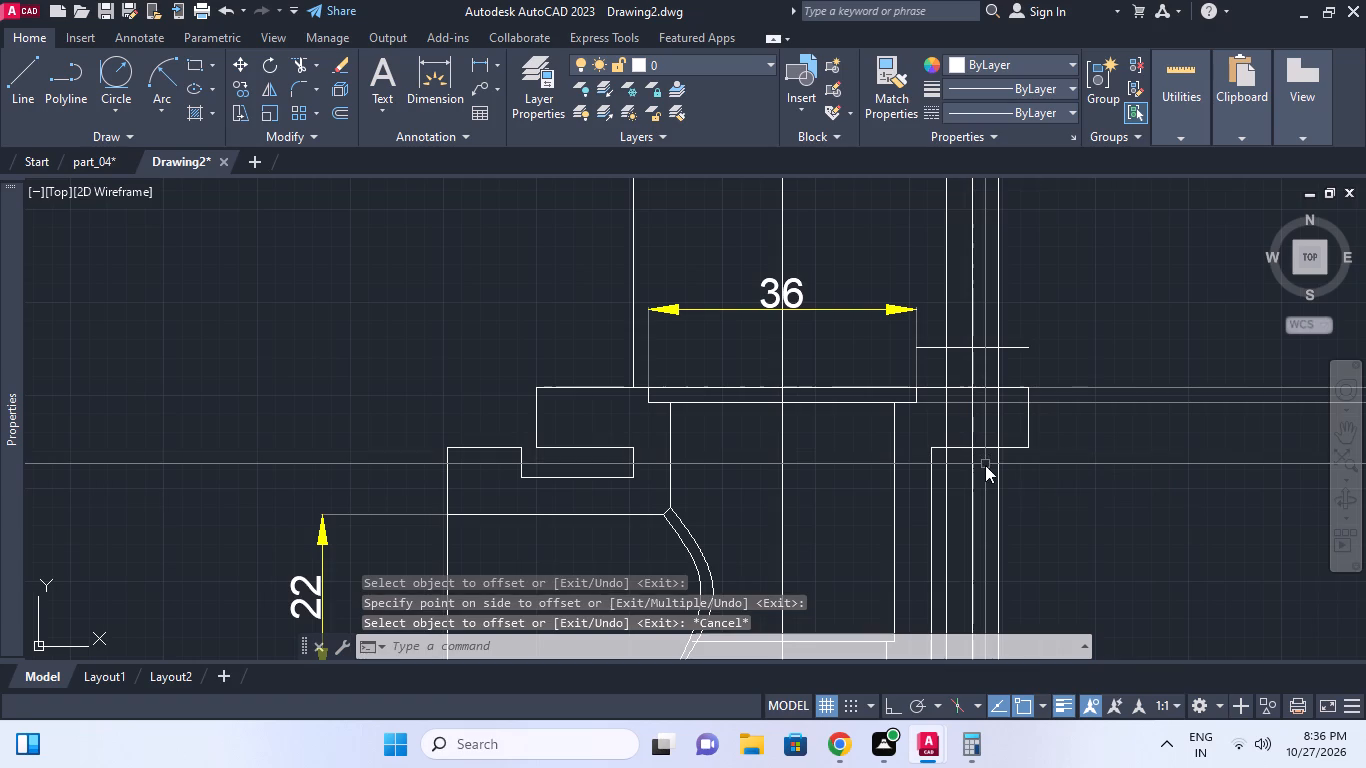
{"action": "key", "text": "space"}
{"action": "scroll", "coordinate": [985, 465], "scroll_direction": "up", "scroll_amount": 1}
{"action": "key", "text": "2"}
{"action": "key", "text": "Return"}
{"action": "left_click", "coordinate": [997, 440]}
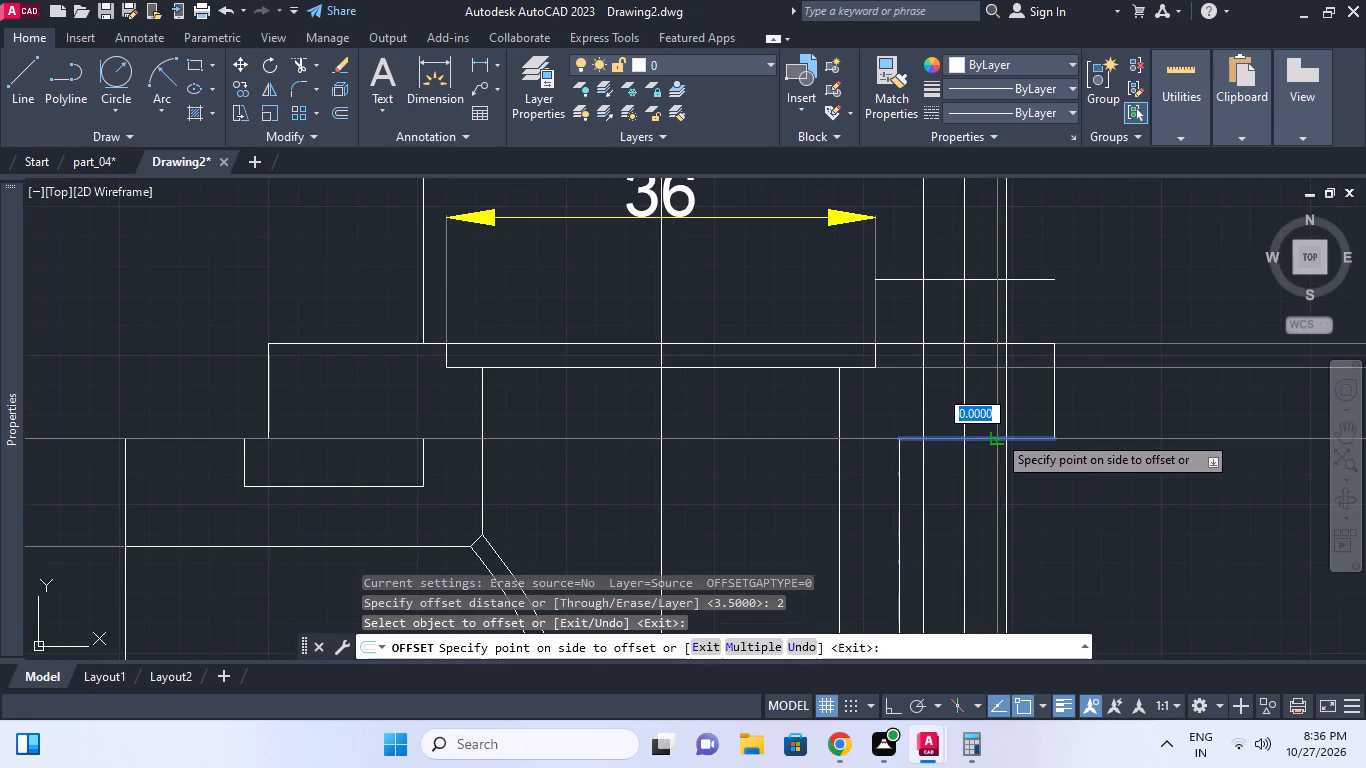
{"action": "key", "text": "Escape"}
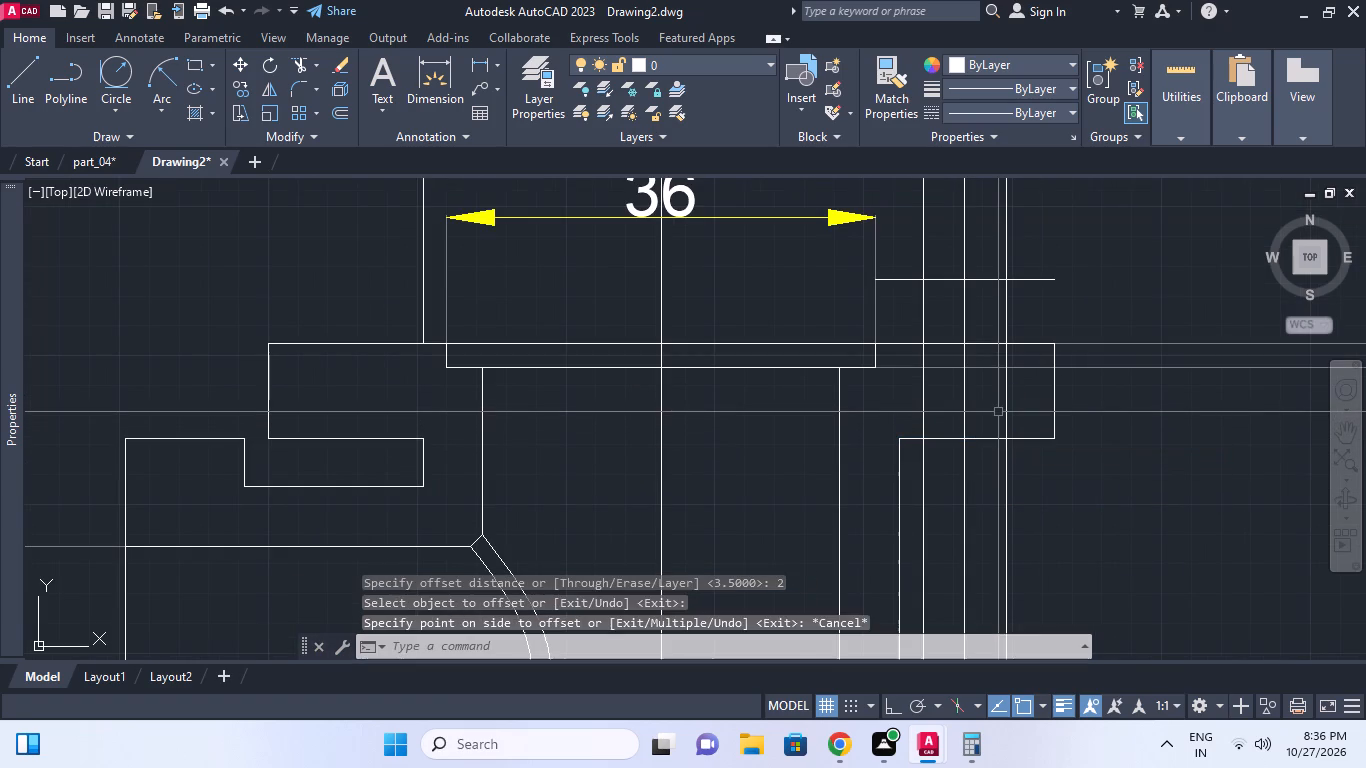
Offset the underside edge of the 36 mm recess's right-hand flange upward by 1.
{"action": "type", "text": "o"}
{"action": "key", "text": "space"}
{"action": "key", "text": "1"}
{"action": "key", "text": "Return"}
{"action": "left_click", "coordinate": [988, 439]}
{"action": "left_click", "coordinate": [988, 420]}
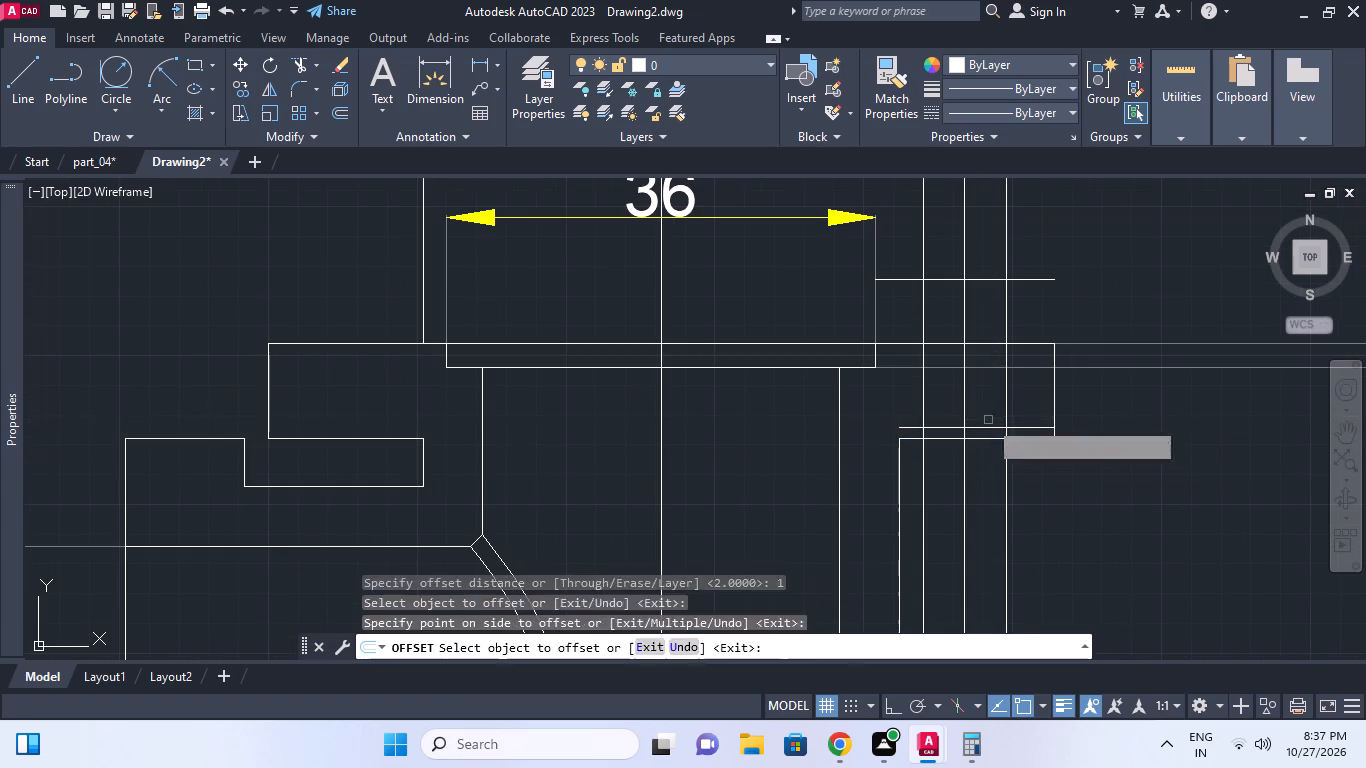
{"action": "key", "text": "Escape"}
Trim the two outer vertical lines below the newly offset horizontal line, using that line as the cutting edge.
{"action": "middle_click", "coordinate": [977, 425]}
{"action": "key", "text": "Escape"}
{"action": "middle_click", "coordinate": [907, 425]}
{"action": "type", "text": "tr"}
{"action": "key", "text": "space"}
{"action": "scroll", "coordinate": [914, 432], "scroll_direction": "up", "scroll_amount": 2}
{"action": "left_click", "coordinate": [942, 426]}
{"action": "key", "text": "space"}
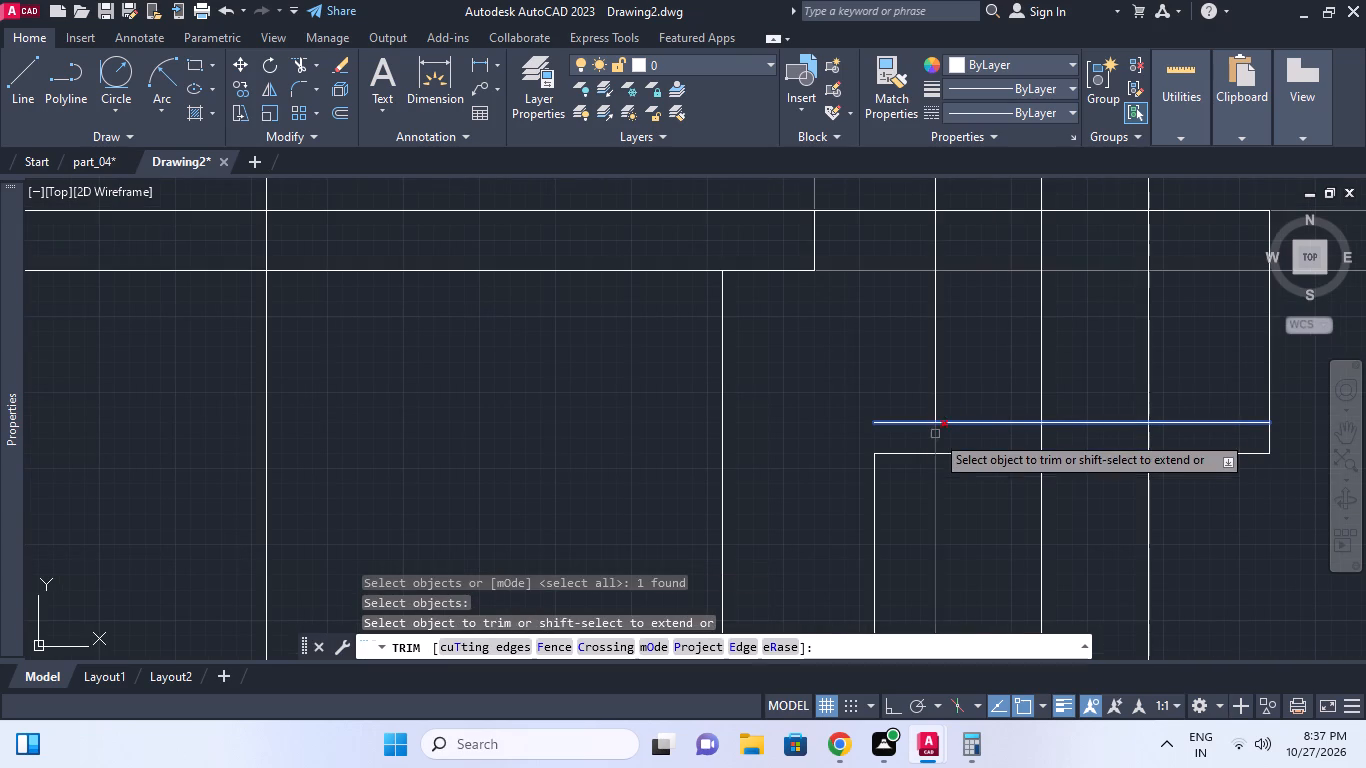
{"action": "left_click", "coordinate": [935, 434]}
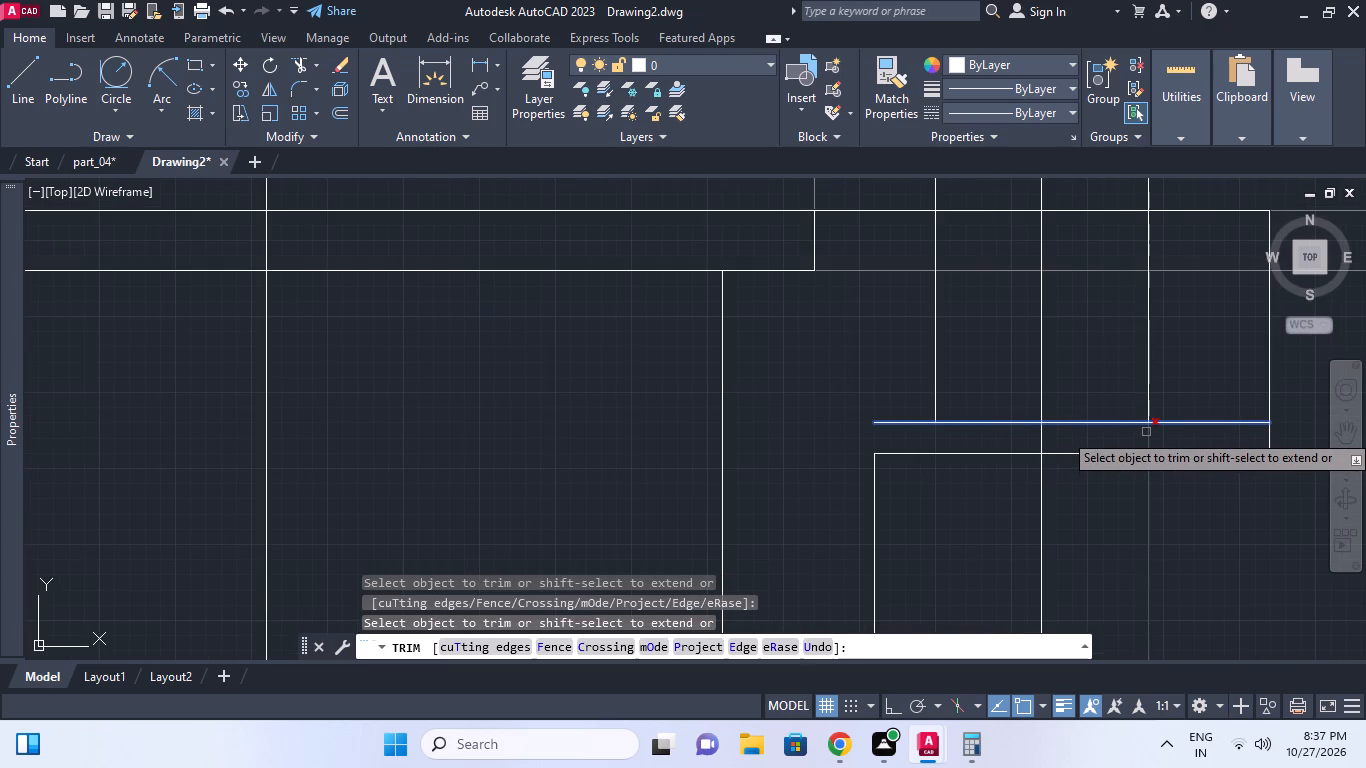
{"action": "left_click", "coordinate": [1146, 432]}
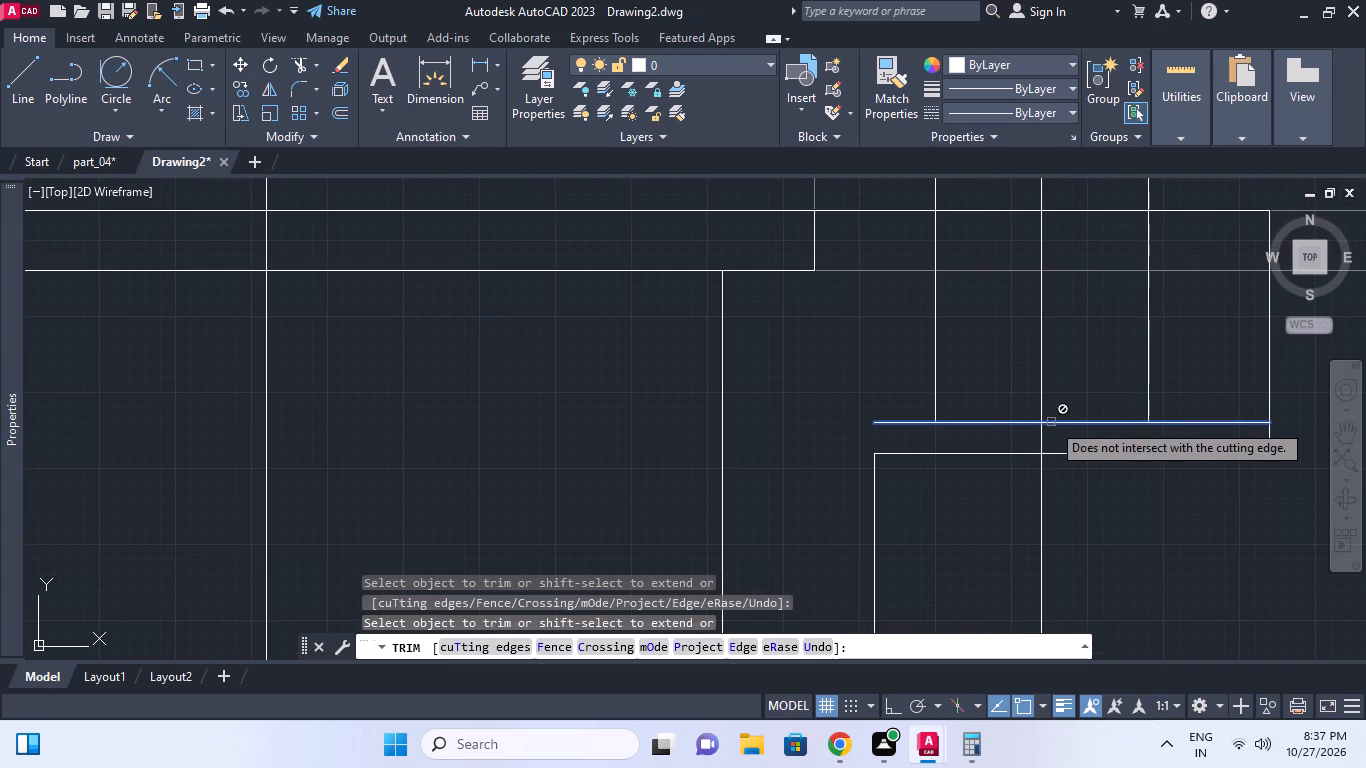
{"action": "key", "text": "Escape"}
Trim the two outer vertical lines above the flange's top edge, leaving the hole sides inside the flange.
{"action": "scroll", "coordinate": [1037, 451], "scroll_direction": "down", "scroll_amount": 2}
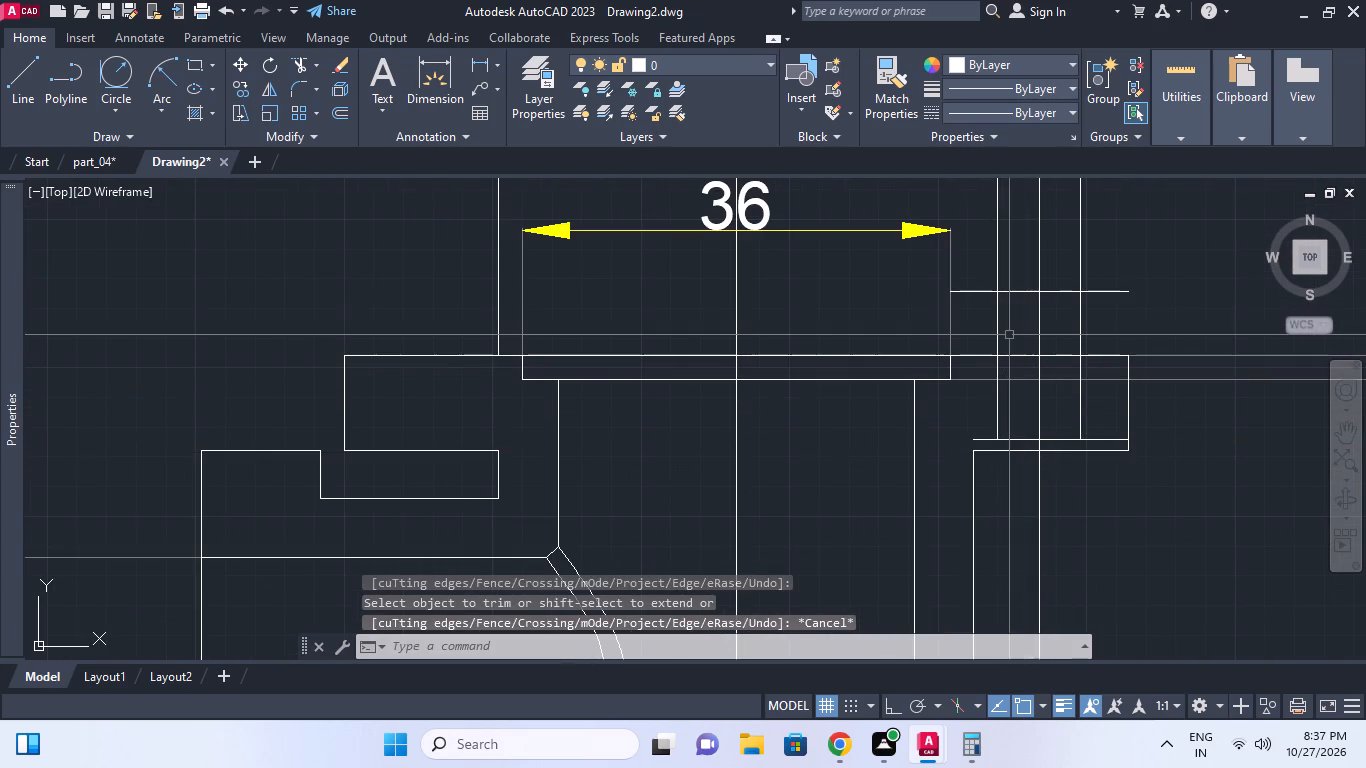
{"action": "key", "text": "Escape"}
{"action": "type", "text": "tr"}
{"action": "key", "text": "space"}
{"action": "left_click", "coordinate": [1009, 357]}
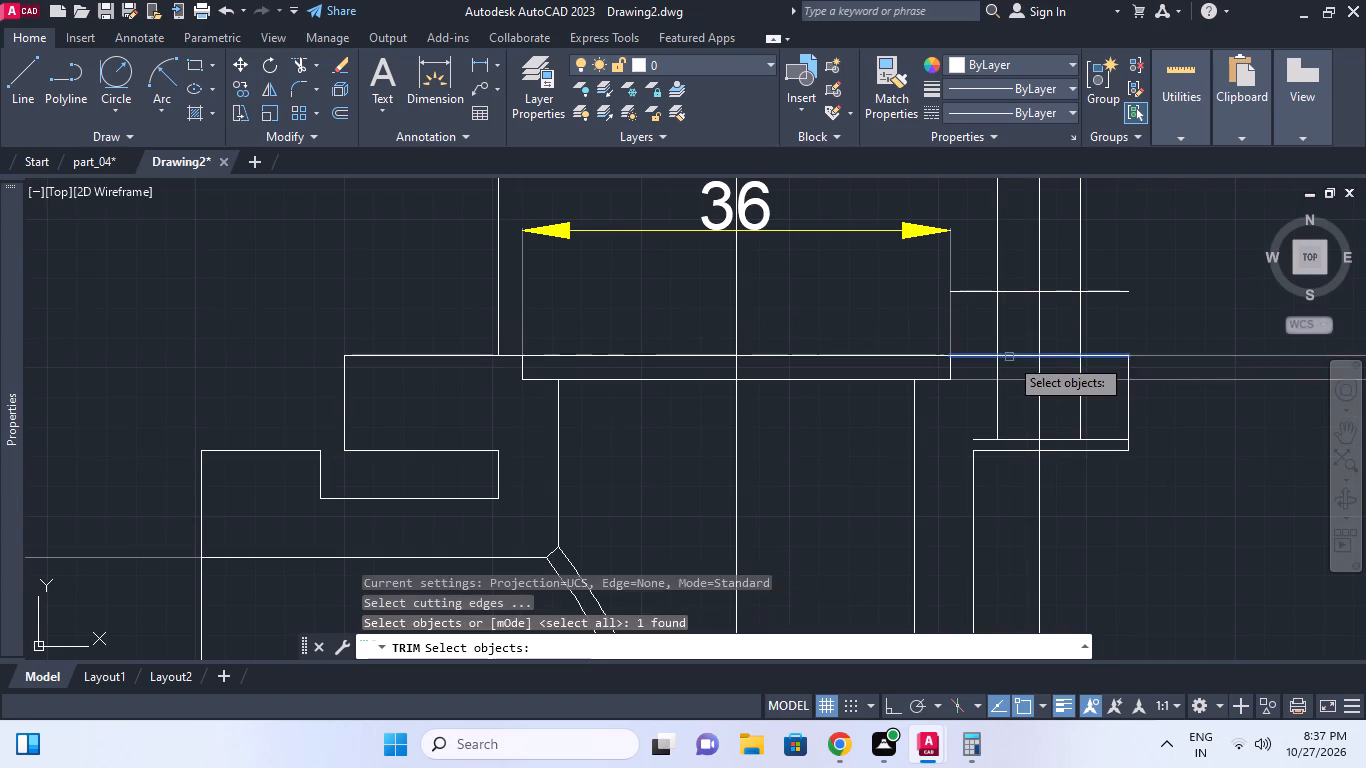
{"action": "key", "text": "space"}
{"action": "left_click", "coordinate": [999, 337]}
{"action": "left_click", "coordinate": [1081, 318]}
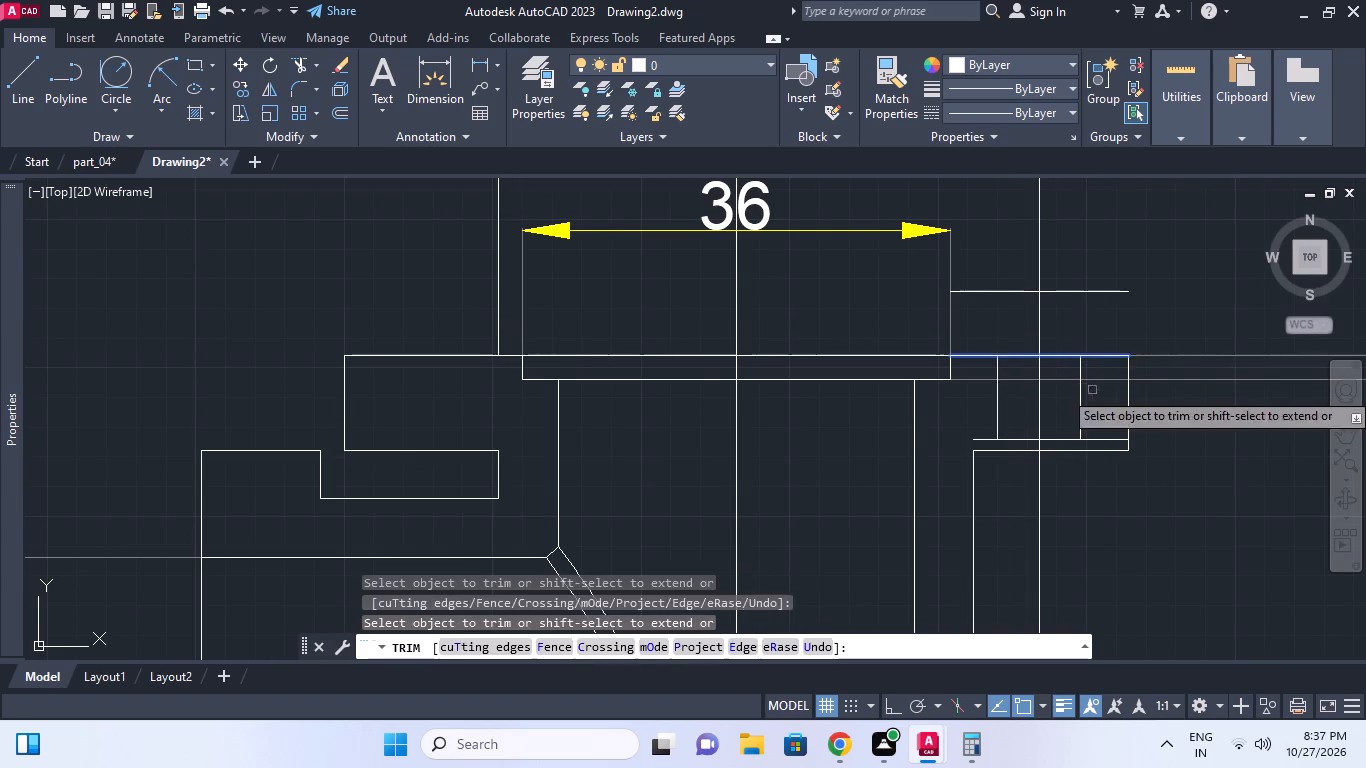
{"action": "key", "text": "Escape"}
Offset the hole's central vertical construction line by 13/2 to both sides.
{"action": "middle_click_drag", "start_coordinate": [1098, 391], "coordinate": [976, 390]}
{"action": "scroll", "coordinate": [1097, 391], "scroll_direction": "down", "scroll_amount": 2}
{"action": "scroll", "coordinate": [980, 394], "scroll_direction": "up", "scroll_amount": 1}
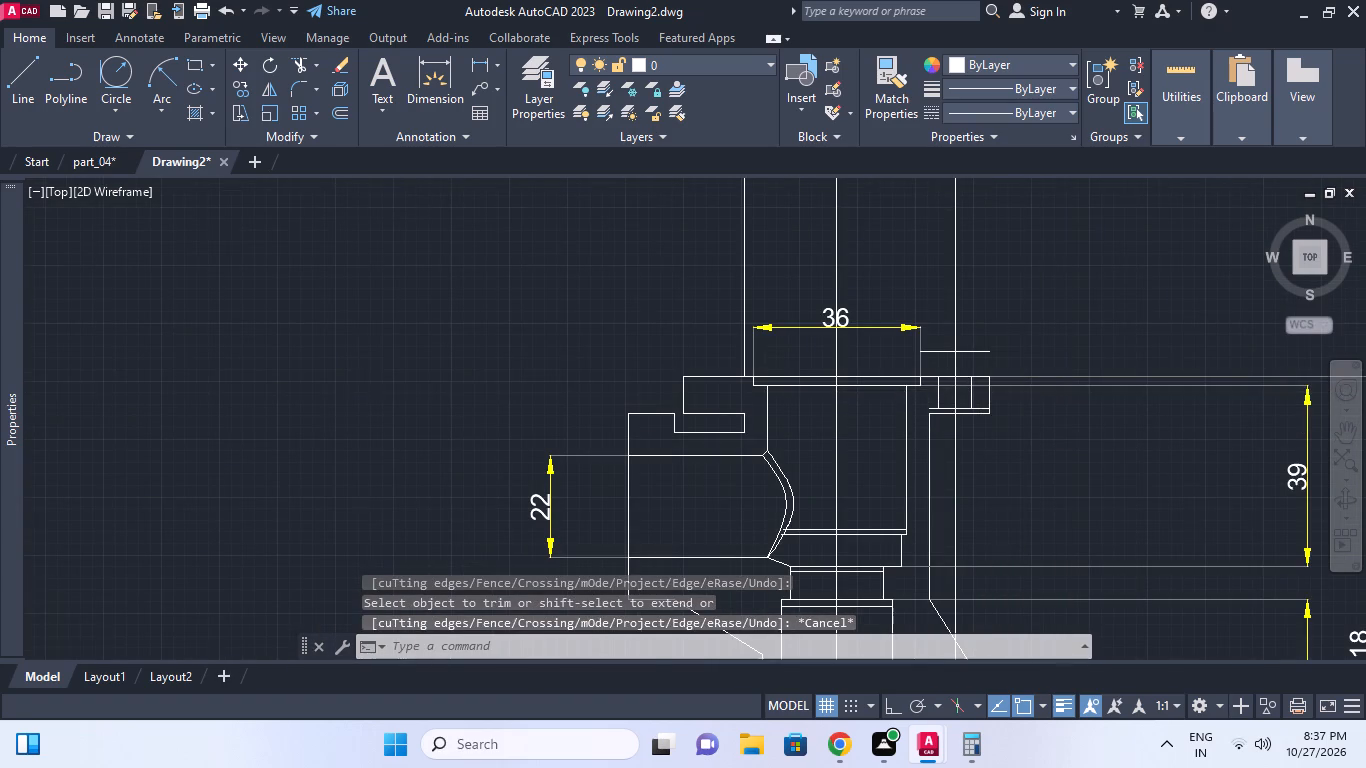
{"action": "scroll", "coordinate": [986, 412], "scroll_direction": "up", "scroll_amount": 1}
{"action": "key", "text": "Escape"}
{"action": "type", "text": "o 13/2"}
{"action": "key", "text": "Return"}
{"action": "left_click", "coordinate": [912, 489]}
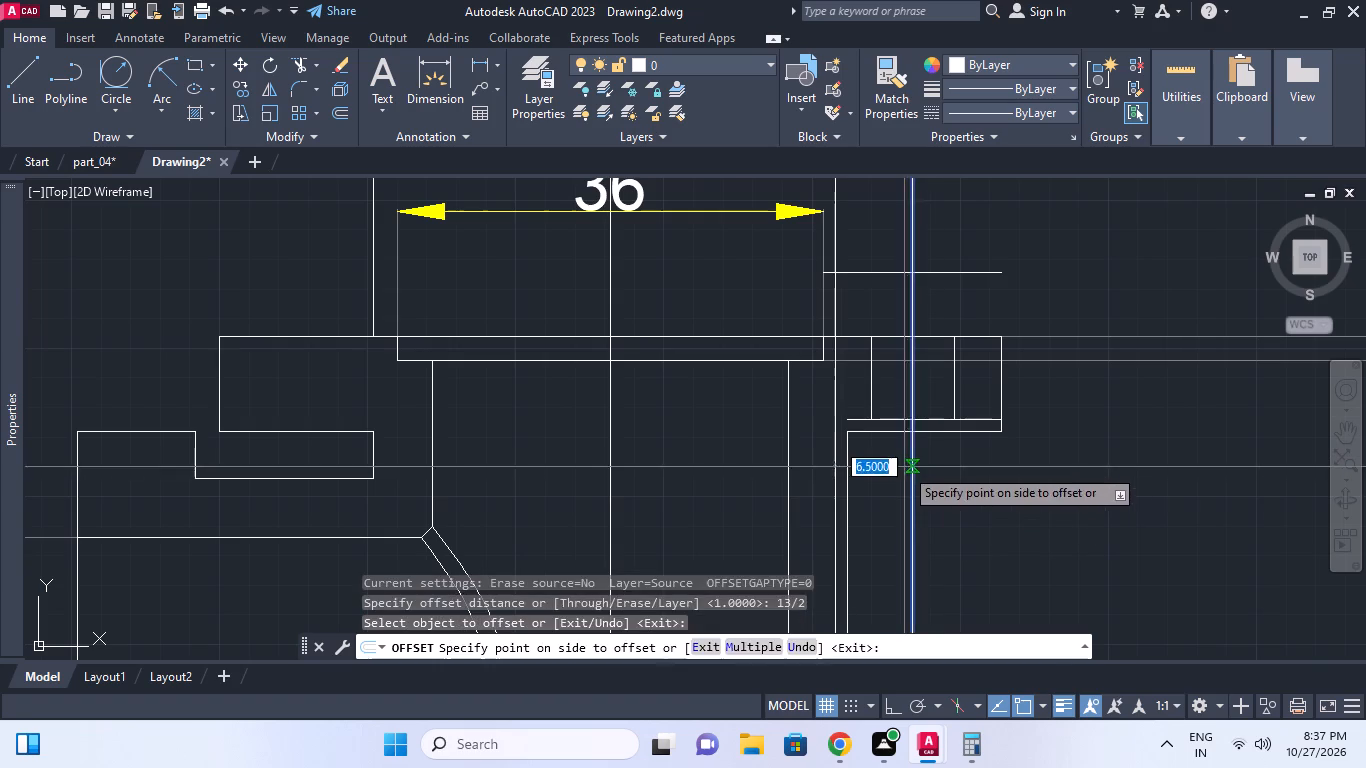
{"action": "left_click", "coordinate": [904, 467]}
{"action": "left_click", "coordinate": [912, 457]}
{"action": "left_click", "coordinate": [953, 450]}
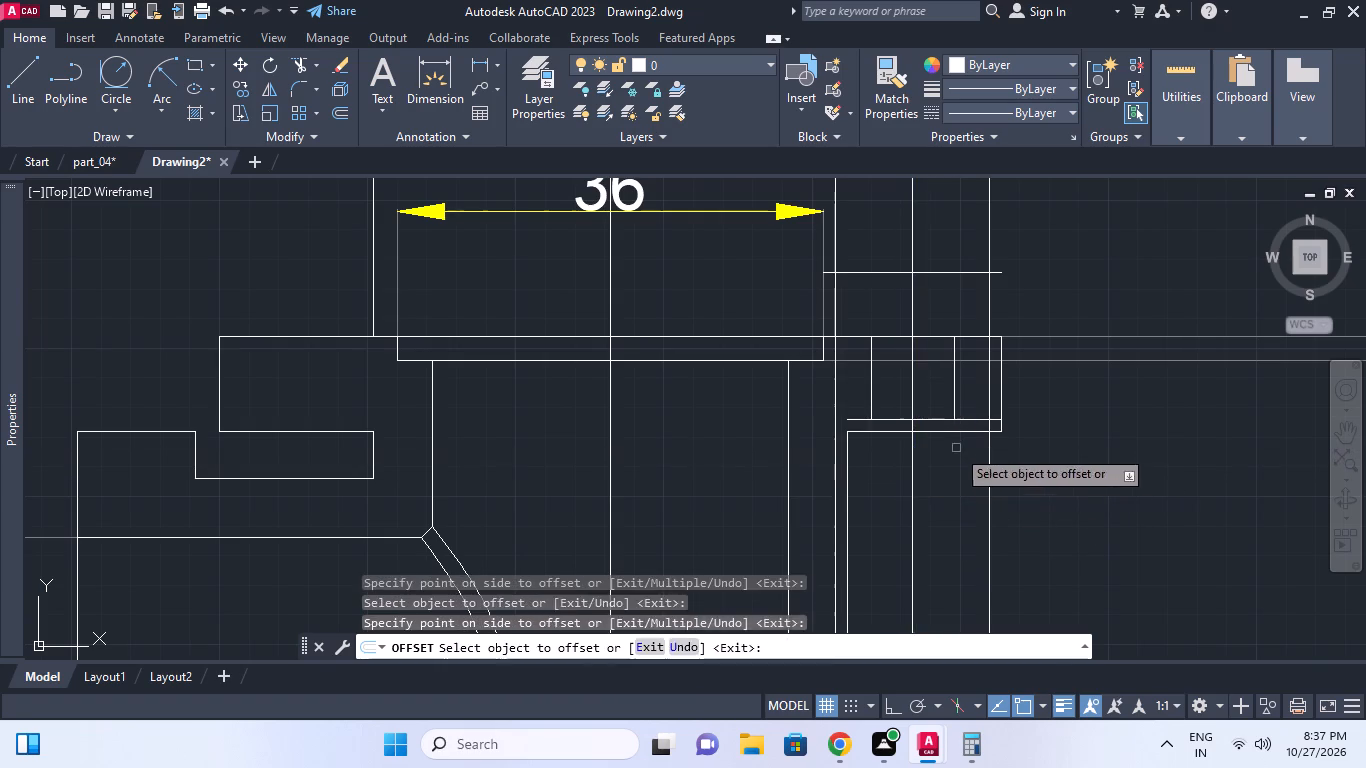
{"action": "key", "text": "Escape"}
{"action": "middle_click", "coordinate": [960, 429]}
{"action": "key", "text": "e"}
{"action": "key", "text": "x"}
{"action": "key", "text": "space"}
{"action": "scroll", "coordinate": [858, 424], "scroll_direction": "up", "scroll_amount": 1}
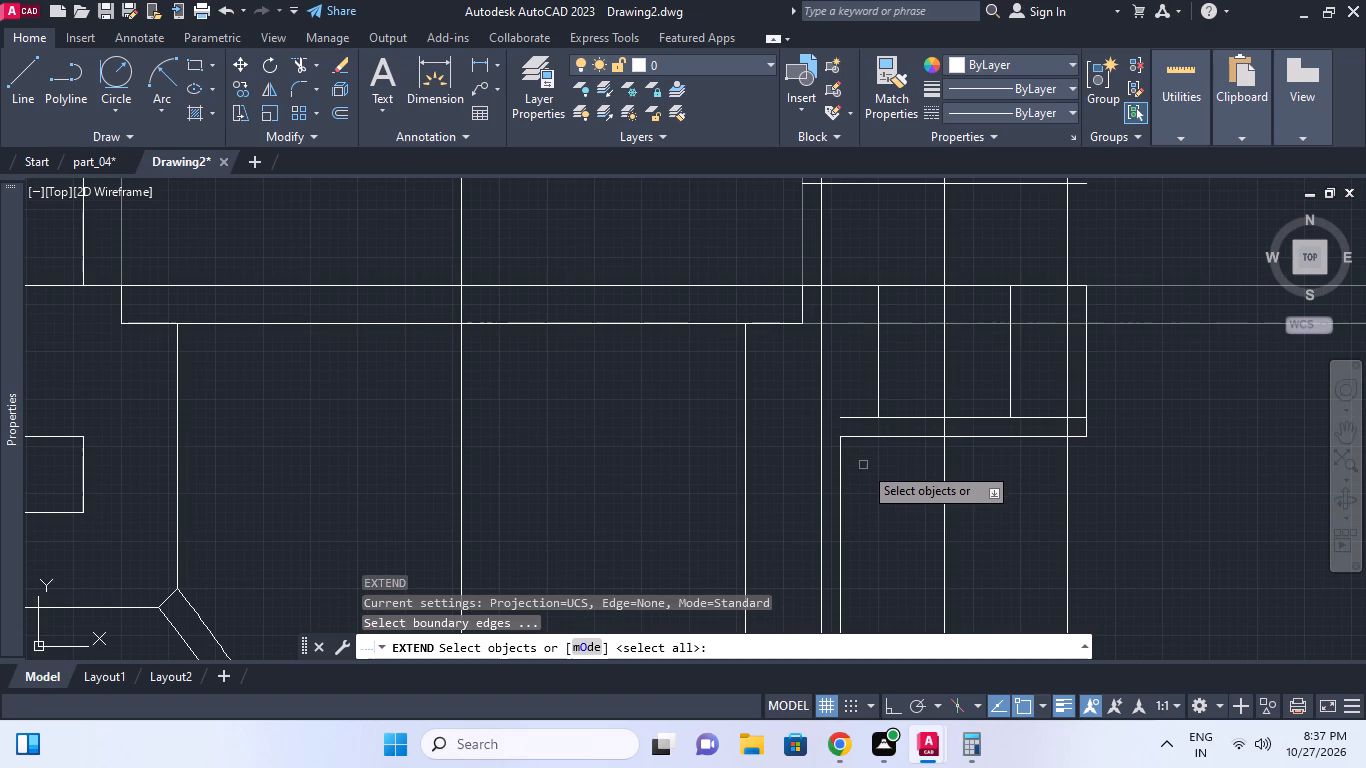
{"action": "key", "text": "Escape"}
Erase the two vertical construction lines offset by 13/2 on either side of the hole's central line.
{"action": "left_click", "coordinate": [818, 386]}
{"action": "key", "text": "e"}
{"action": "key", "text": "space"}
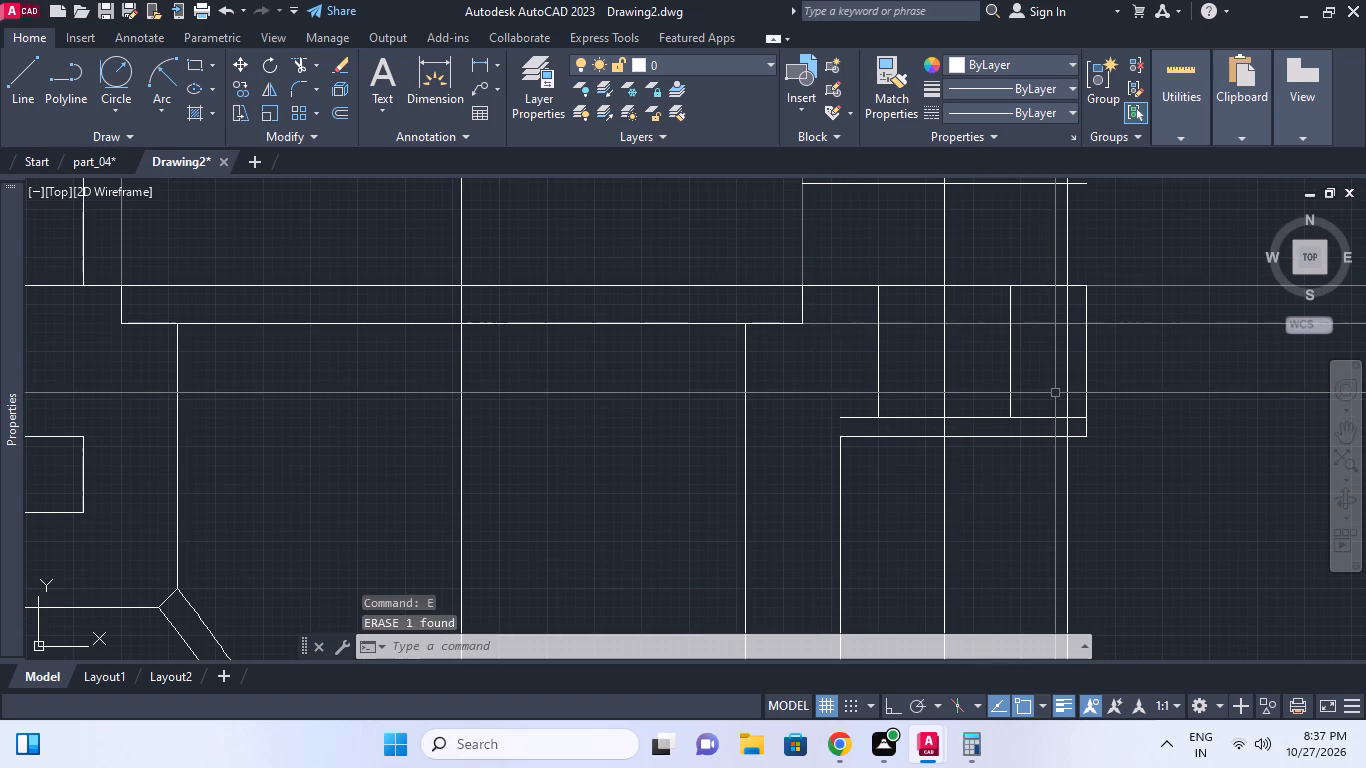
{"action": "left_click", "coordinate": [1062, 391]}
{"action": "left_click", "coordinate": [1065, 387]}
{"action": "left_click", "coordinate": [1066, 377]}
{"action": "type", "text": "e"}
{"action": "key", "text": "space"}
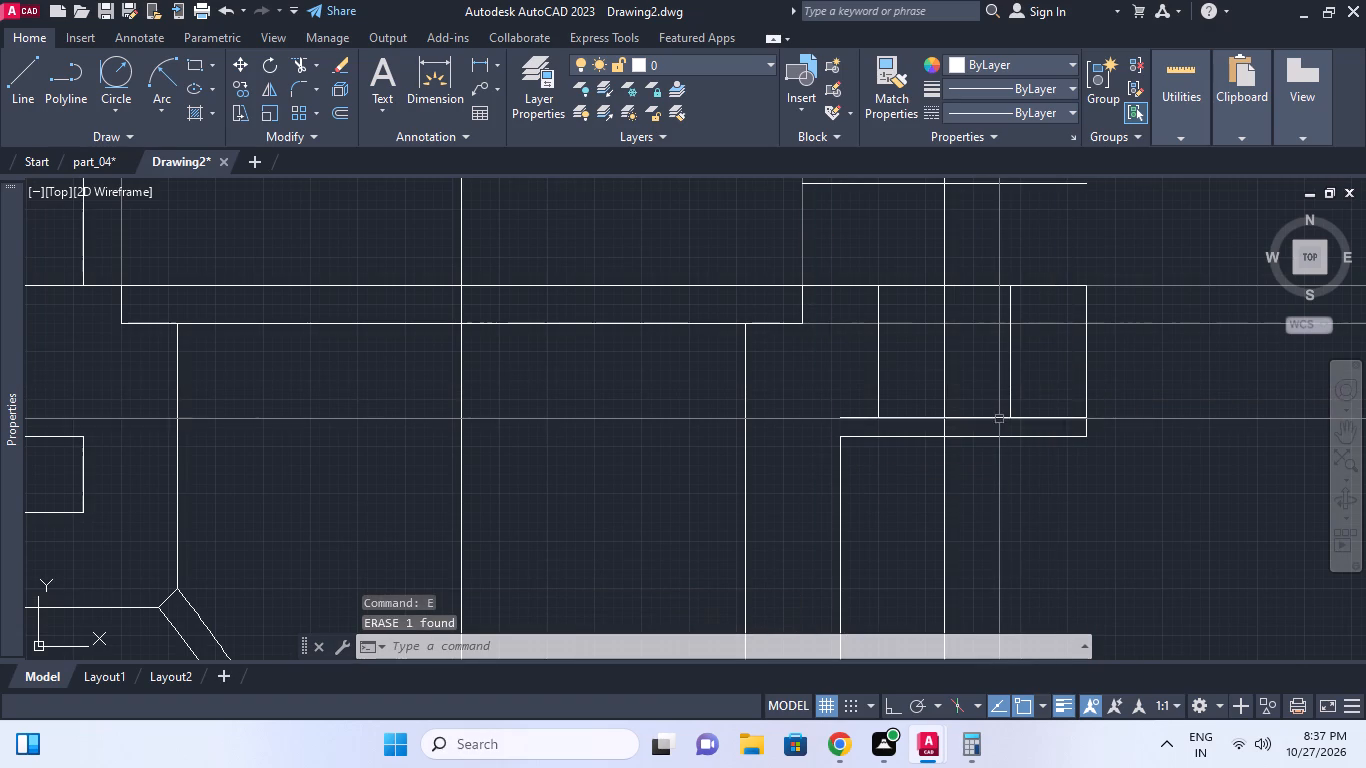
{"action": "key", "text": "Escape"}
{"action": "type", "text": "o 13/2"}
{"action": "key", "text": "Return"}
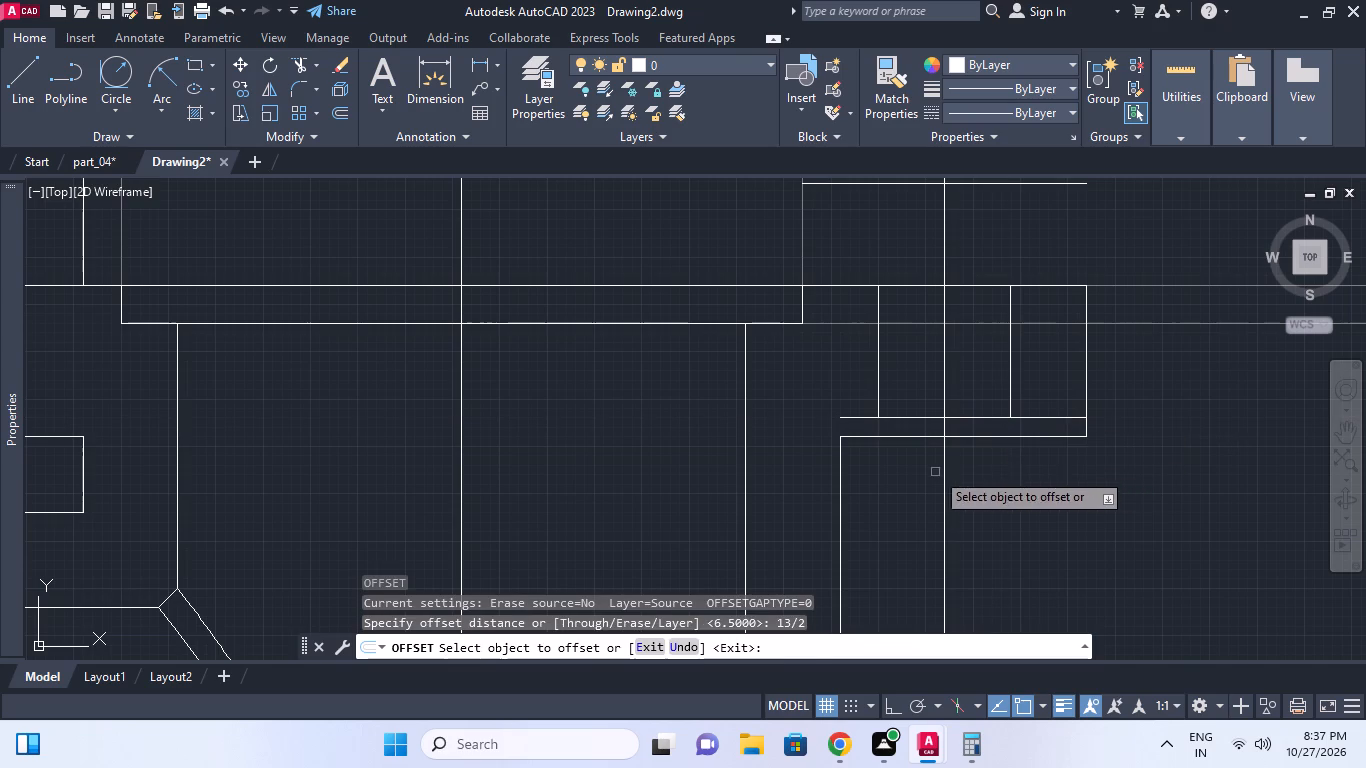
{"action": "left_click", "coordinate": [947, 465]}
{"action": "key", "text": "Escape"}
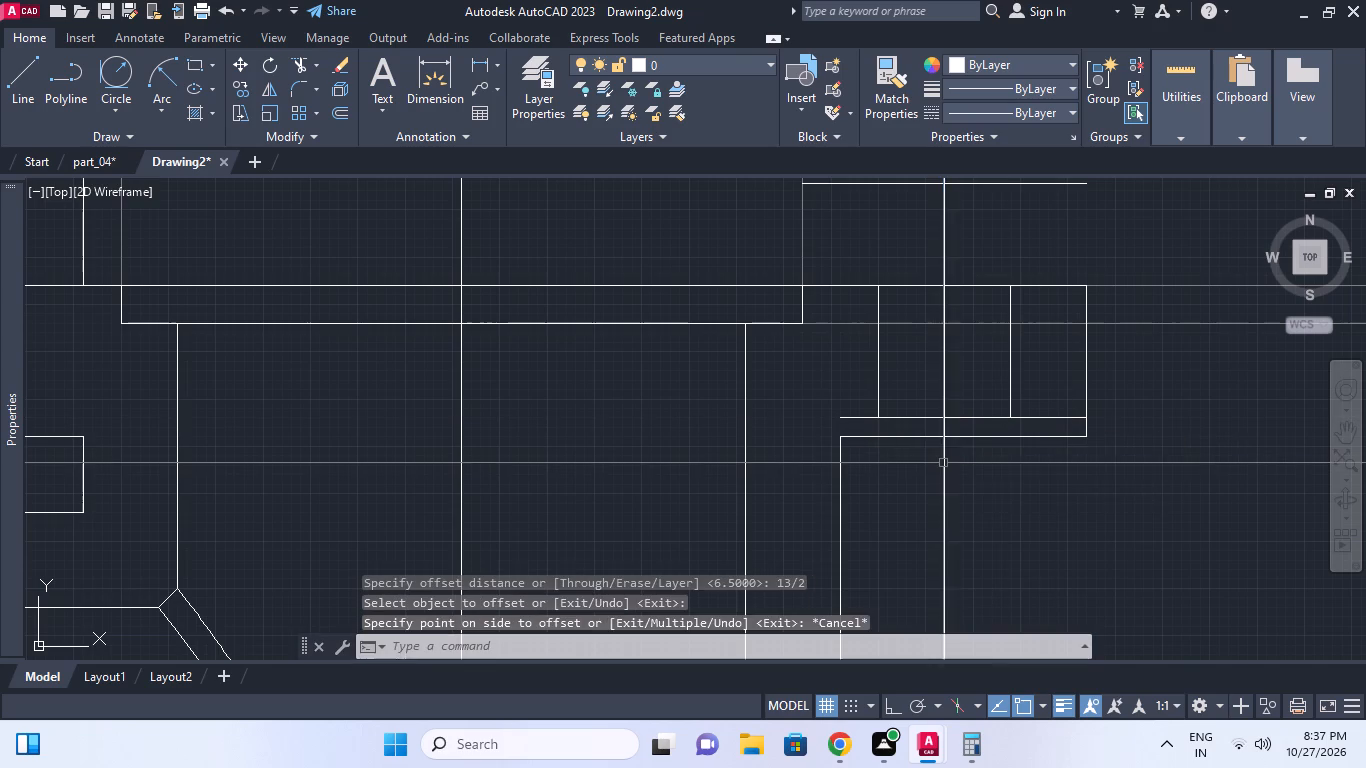
Draw a short vertical line from the offset horizontal line down to the flange's underside, just inside its inner end.
{"action": "key", "text": "l"}
{"action": "key", "text": "space"}
{"action": "left_click", "coordinate": [853, 423]}
{"action": "left_click", "coordinate": [853, 441]}
{"action": "key", "text": "Escape"}
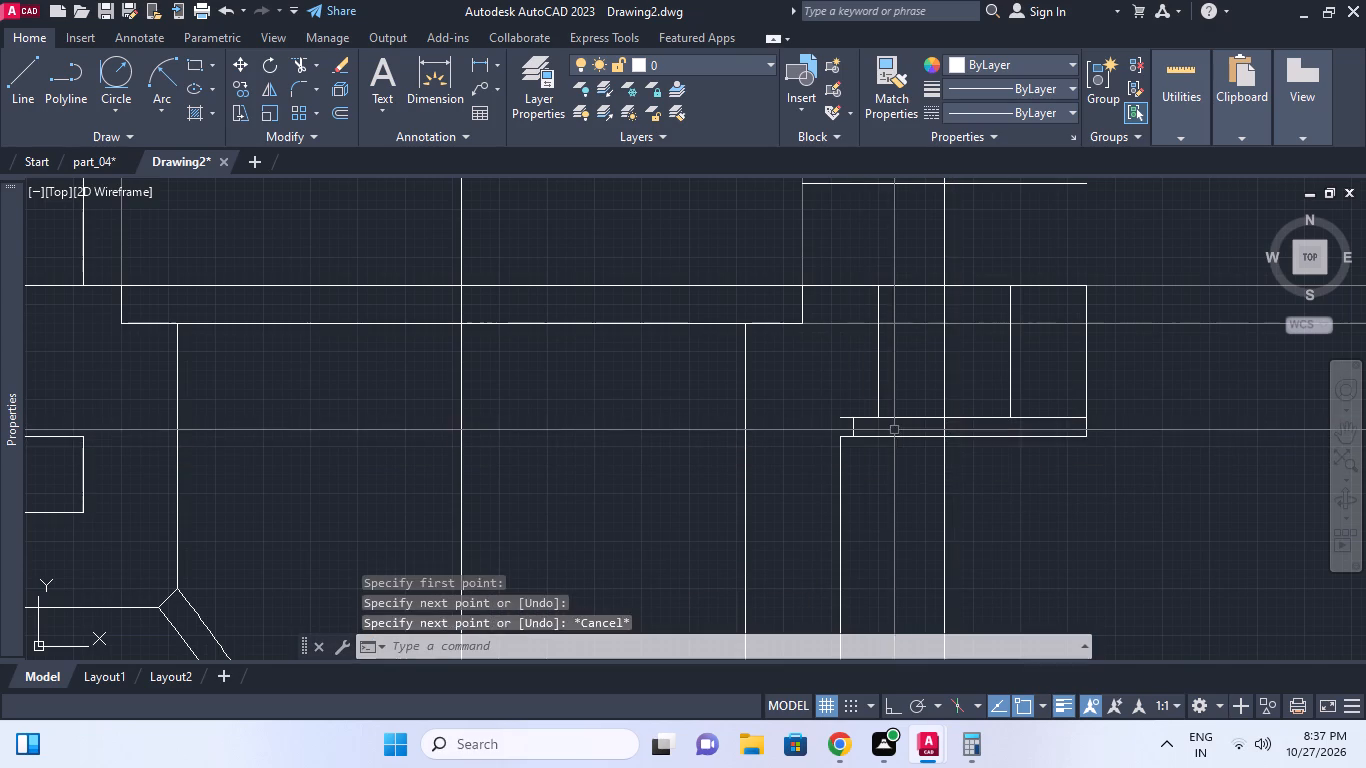
Erase the vertical construction line running through the middle of the flange hole.
{"action": "key", "text": "Escape"}
{"action": "left_click", "coordinate": [916, 485]}
{"action": "left_click", "coordinate": [971, 461]}
{"action": "left_click_drag", "start_coordinate": [973, 455], "coordinate": [951, 462]}
{"action": "left_click", "coordinate": [914, 478]}
{"action": "key", "text": "e"}
{"action": "key", "text": "space"}
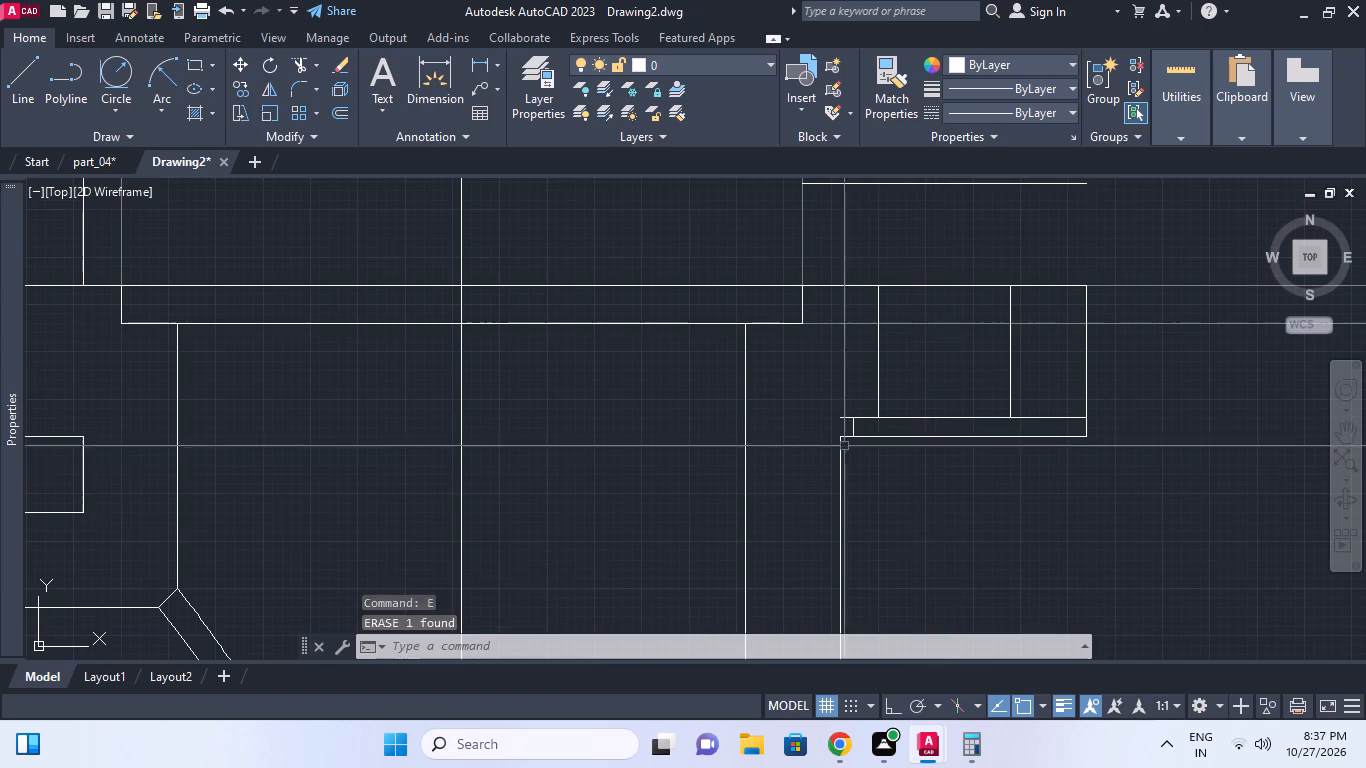
Trim the offset horizontal line's inner overhang back to the short vertical line.
{"action": "key", "text": "Escape"}
{"action": "scroll", "coordinate": [839, 433], "scroll_direction": "up", "scroll_amount": 1}
{"action": "key", "text": "Escape"}
{"action": "middle_click", "coordinate": [846, 415]}
{"action": "key", "text": "space"}
{"action": "key", "text": "t"}
{"action": "key", "text": "r"}
{"action": "key", "text": "space"}
{"action": "left_click", "coordinate": [856, 428]}
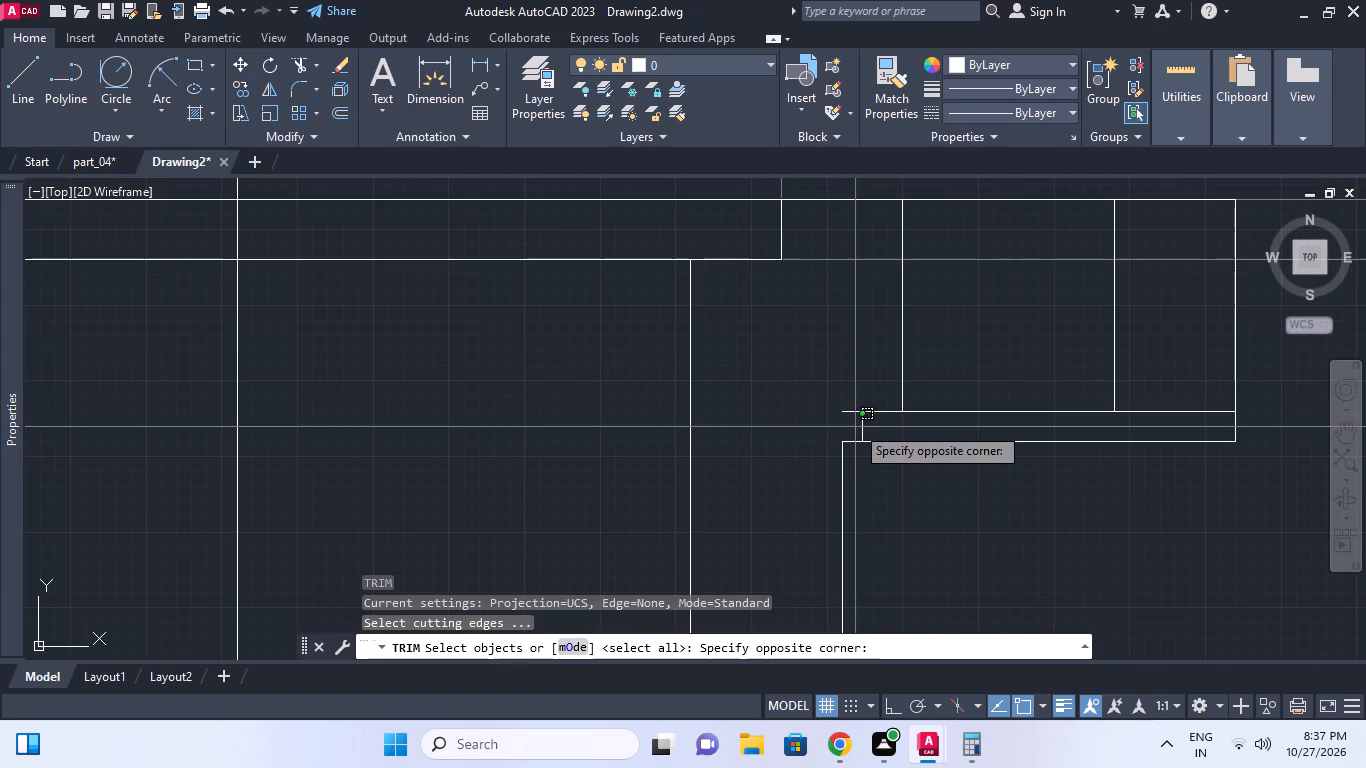
{"action": "left_click", "coordinate": [857, 424]}
{"action": "left_click", "coordinate": [865, 426]}
{"action": "key", "text": "space"}
{"action": "left_click", "coordinate": [849, 412]}
{"action": "key", "text": "space"}
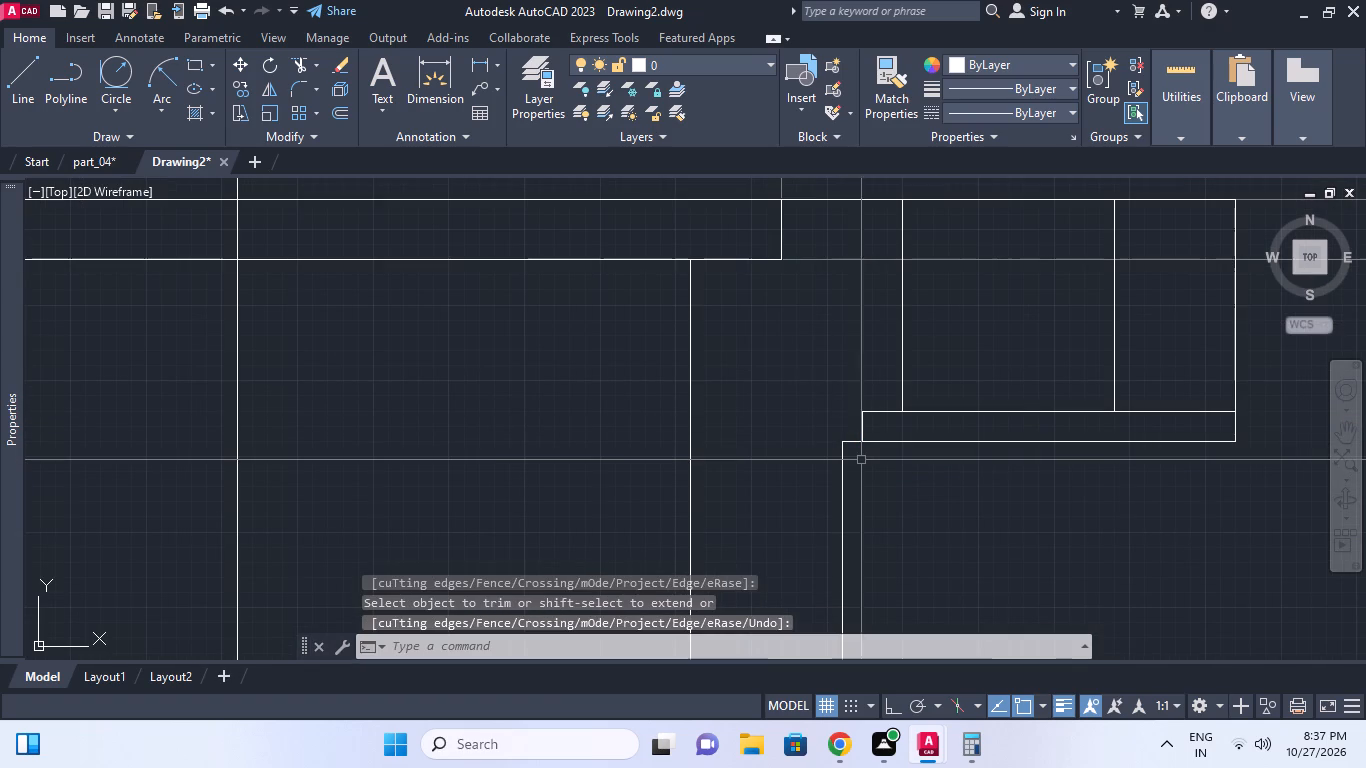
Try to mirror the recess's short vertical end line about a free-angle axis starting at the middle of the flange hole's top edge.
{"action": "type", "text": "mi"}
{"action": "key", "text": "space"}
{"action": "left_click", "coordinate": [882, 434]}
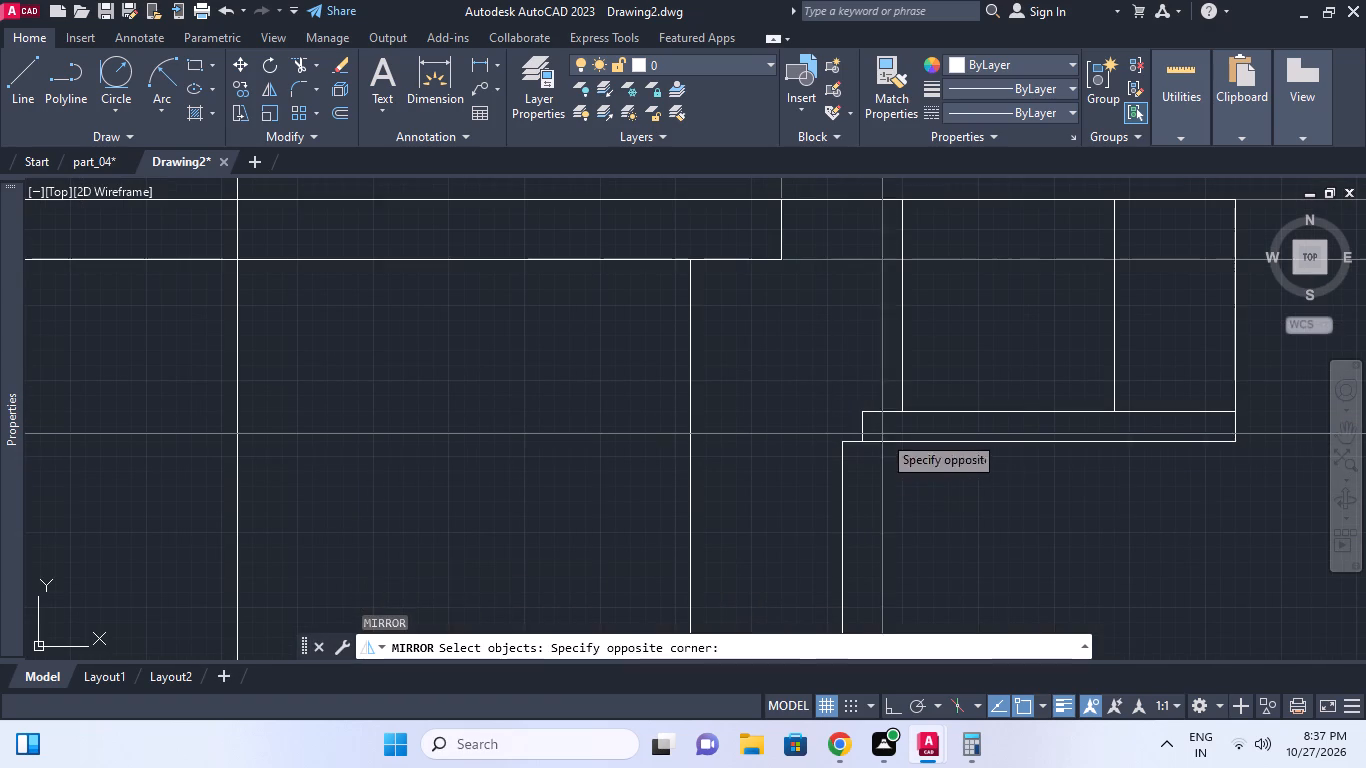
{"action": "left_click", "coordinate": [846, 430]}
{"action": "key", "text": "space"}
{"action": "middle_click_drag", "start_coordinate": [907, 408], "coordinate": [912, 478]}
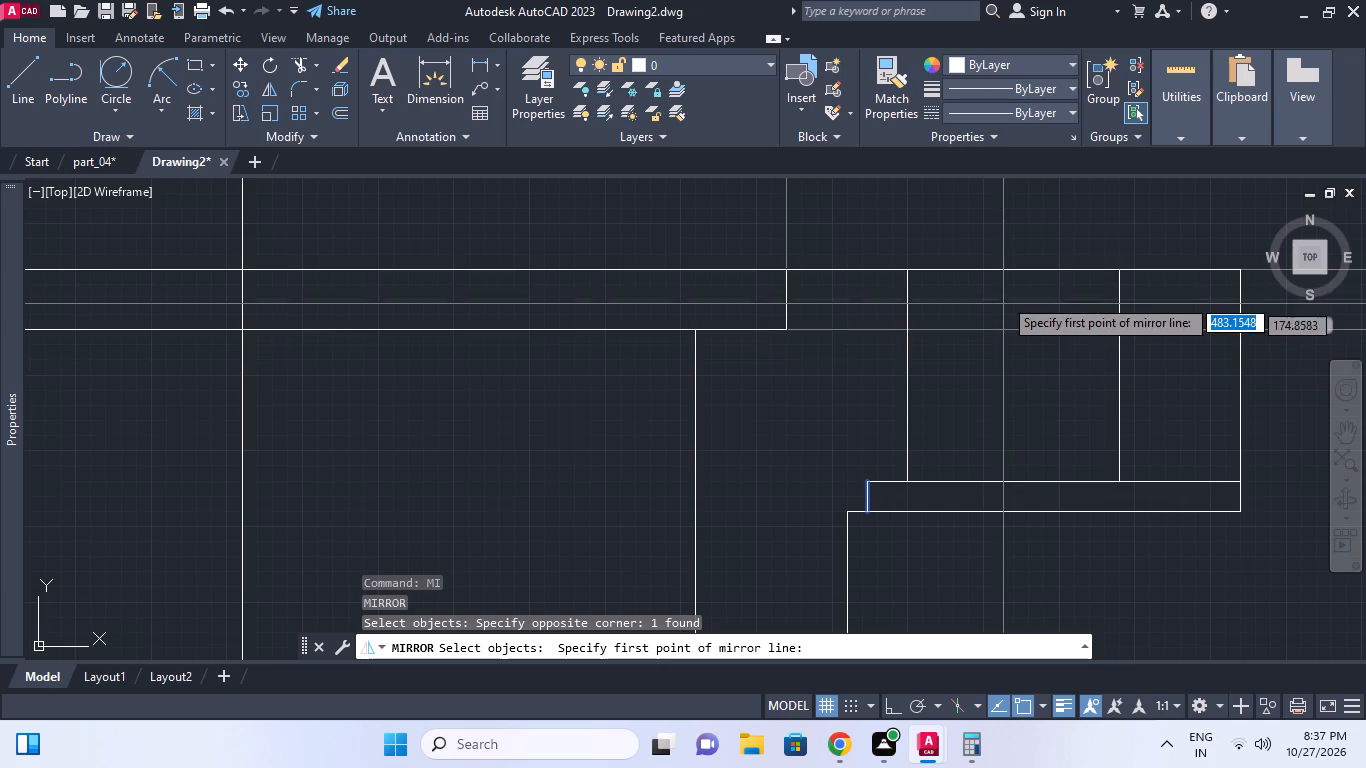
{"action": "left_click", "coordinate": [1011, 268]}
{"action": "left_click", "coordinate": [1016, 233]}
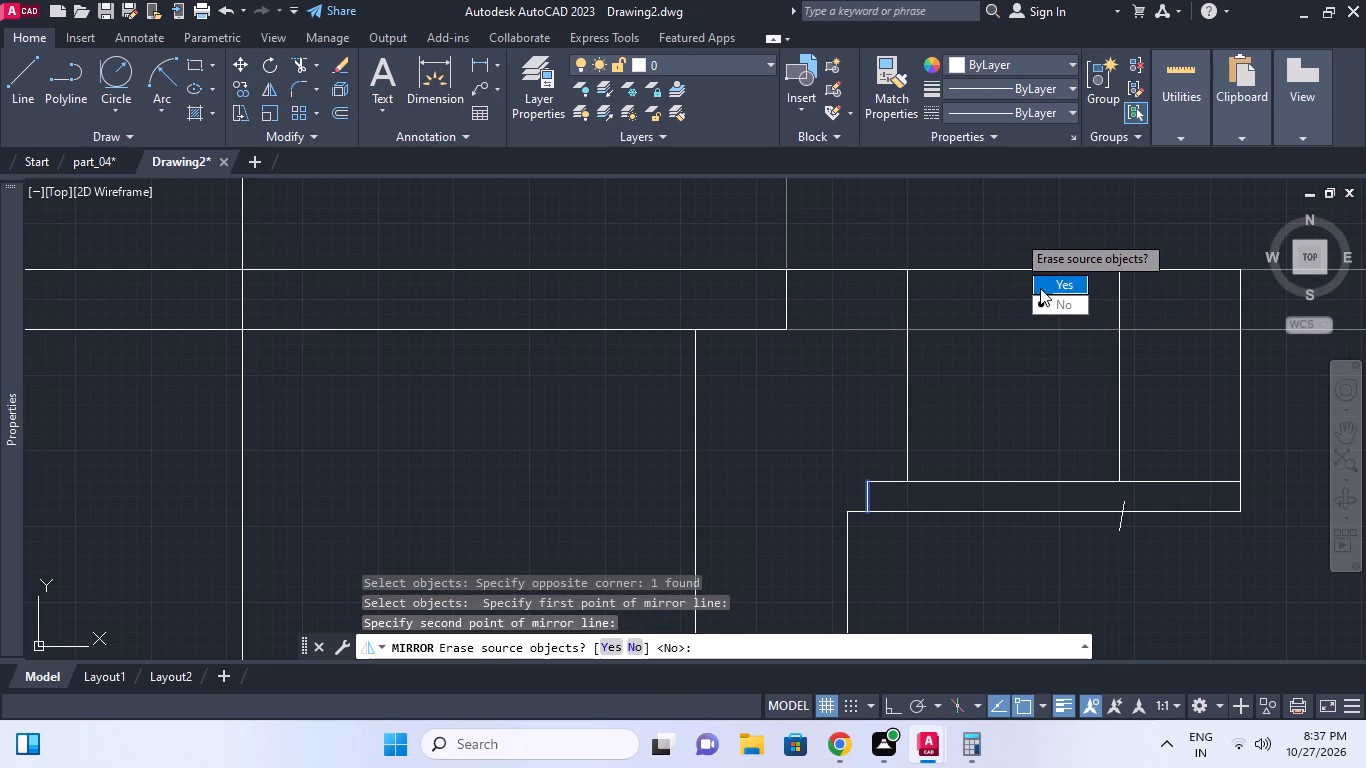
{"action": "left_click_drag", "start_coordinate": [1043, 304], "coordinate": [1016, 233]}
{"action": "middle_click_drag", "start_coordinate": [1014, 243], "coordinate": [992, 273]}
Mirror the recess's short vertical end line across the flange hole's vertical midline with Ortho on, keeping the source line.
{"action": "type", "text": "mi p"}
{"action": "key", "text": "space"}
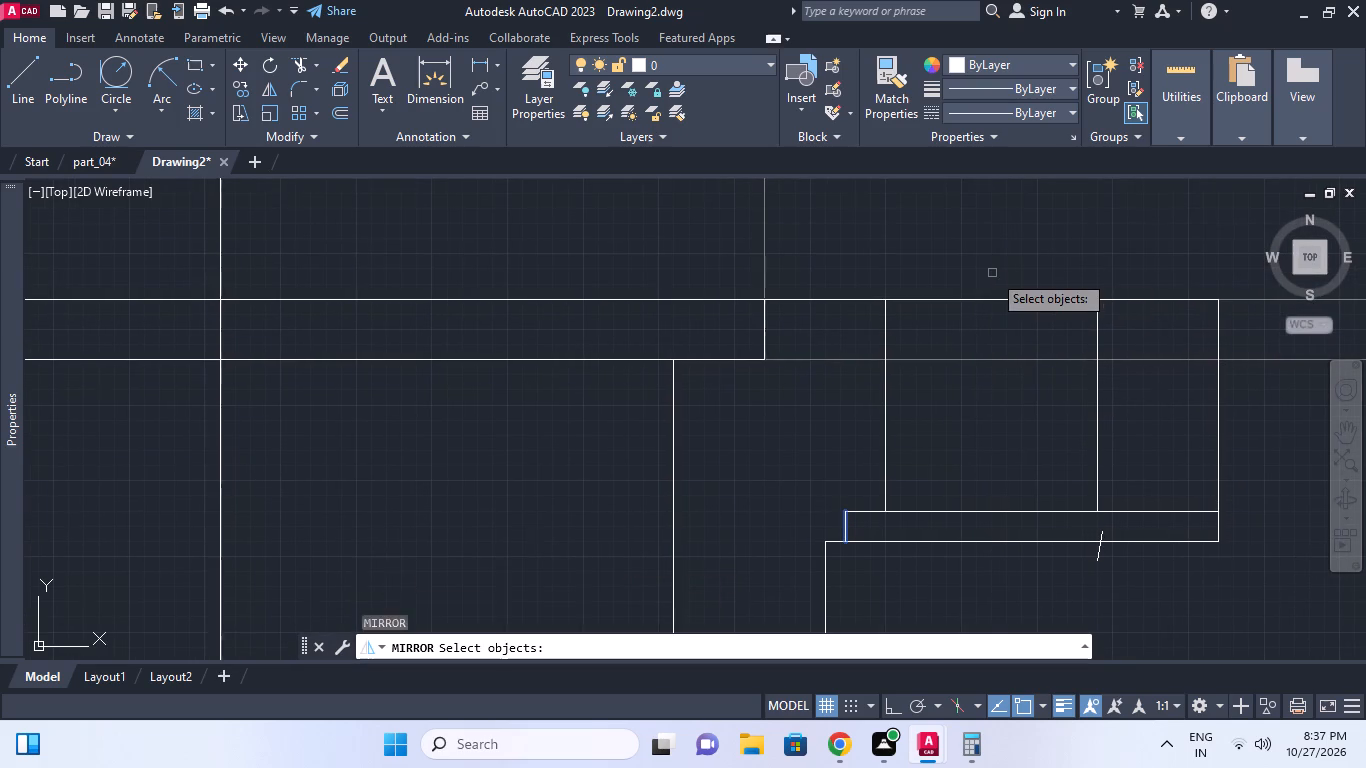
{"action": "key", "text": "space"}
{"action": "left_click", "coordinate": [992, 299]}
{"action": "key", "text": "F8"}
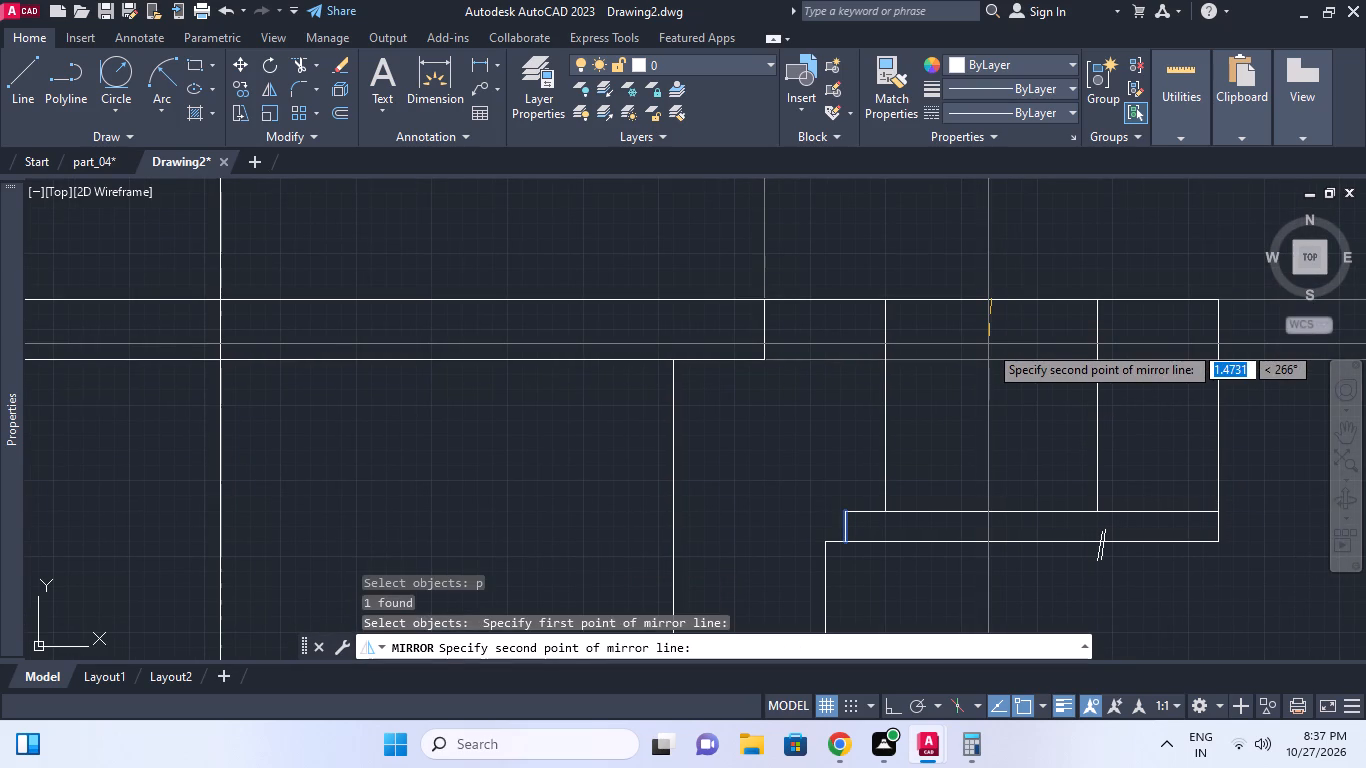
{"action": "left_click", "coordinate": [994, 385]}
{"action": "left_click_drag", "start_coordinate": [1040, 458], "coordinate": [994, 385]}
{"action": "middle_click_drag", "start_coordinate": [1030, 475], "coordinate": [1031, 444]}
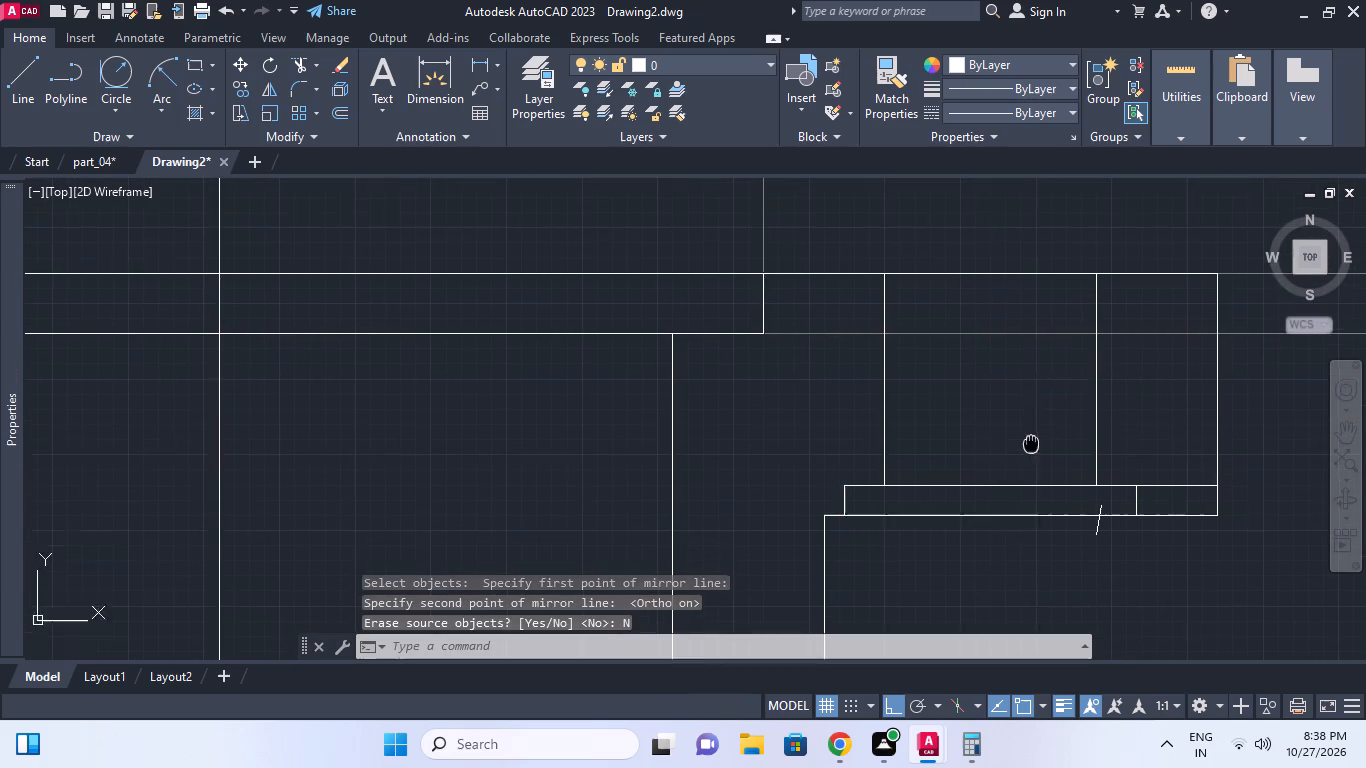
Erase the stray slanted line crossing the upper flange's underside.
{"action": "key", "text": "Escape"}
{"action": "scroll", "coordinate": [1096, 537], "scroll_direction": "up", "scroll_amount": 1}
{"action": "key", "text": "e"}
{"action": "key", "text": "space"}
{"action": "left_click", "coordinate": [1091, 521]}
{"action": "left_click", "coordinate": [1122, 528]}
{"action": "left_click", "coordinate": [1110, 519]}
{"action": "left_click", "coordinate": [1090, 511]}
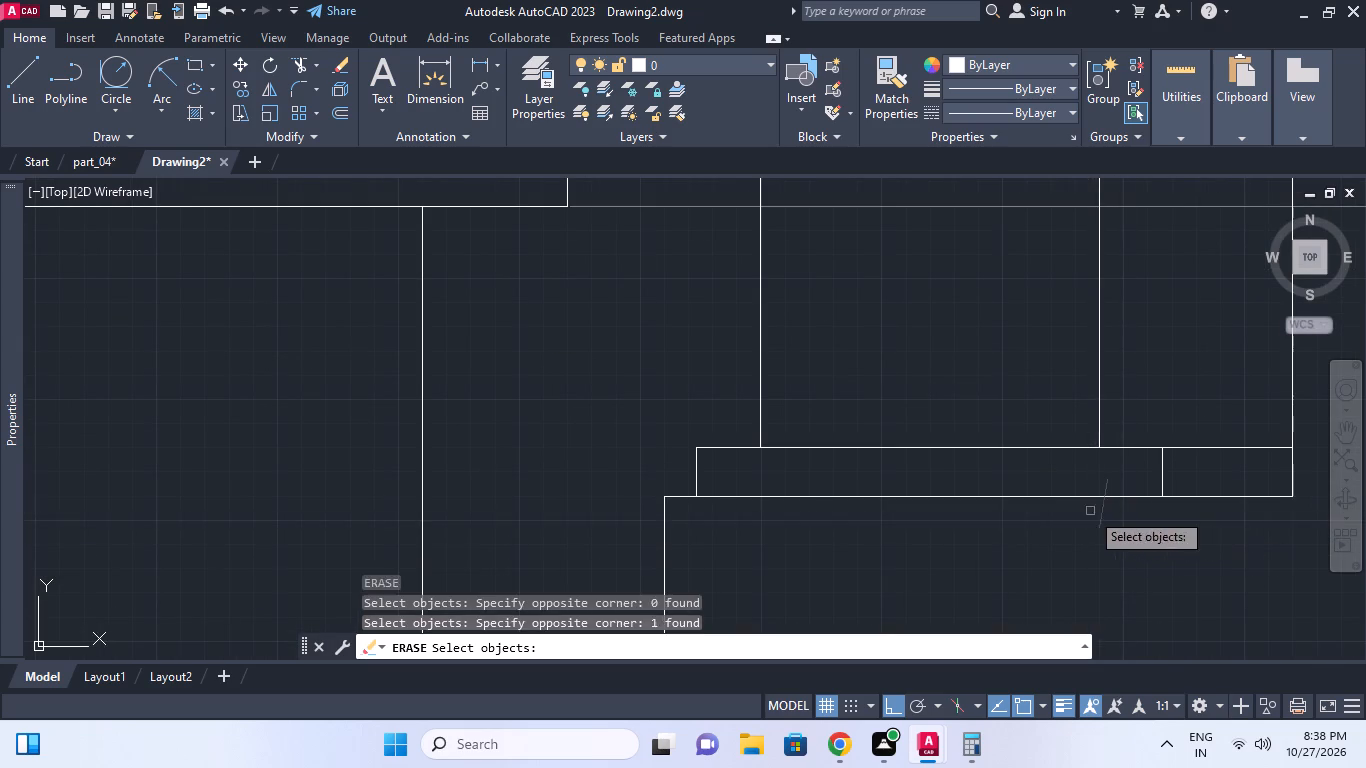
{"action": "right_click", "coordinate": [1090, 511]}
Trim the recess's horizontal line beyond the mirrored vertical line, towards the flange's outer edge.
{"action": "middle_click_drag", "start_coordinate": [1158, 473], "coordinate": [1077, 428]}
{"action": "key", "text": "t"}
{"action": "key", "text": "r"}
{"action": "key", "text": "space"}
{"action": "left_click", "coordinate": [1131, 395]}
{"action": "key", "text": "space"}
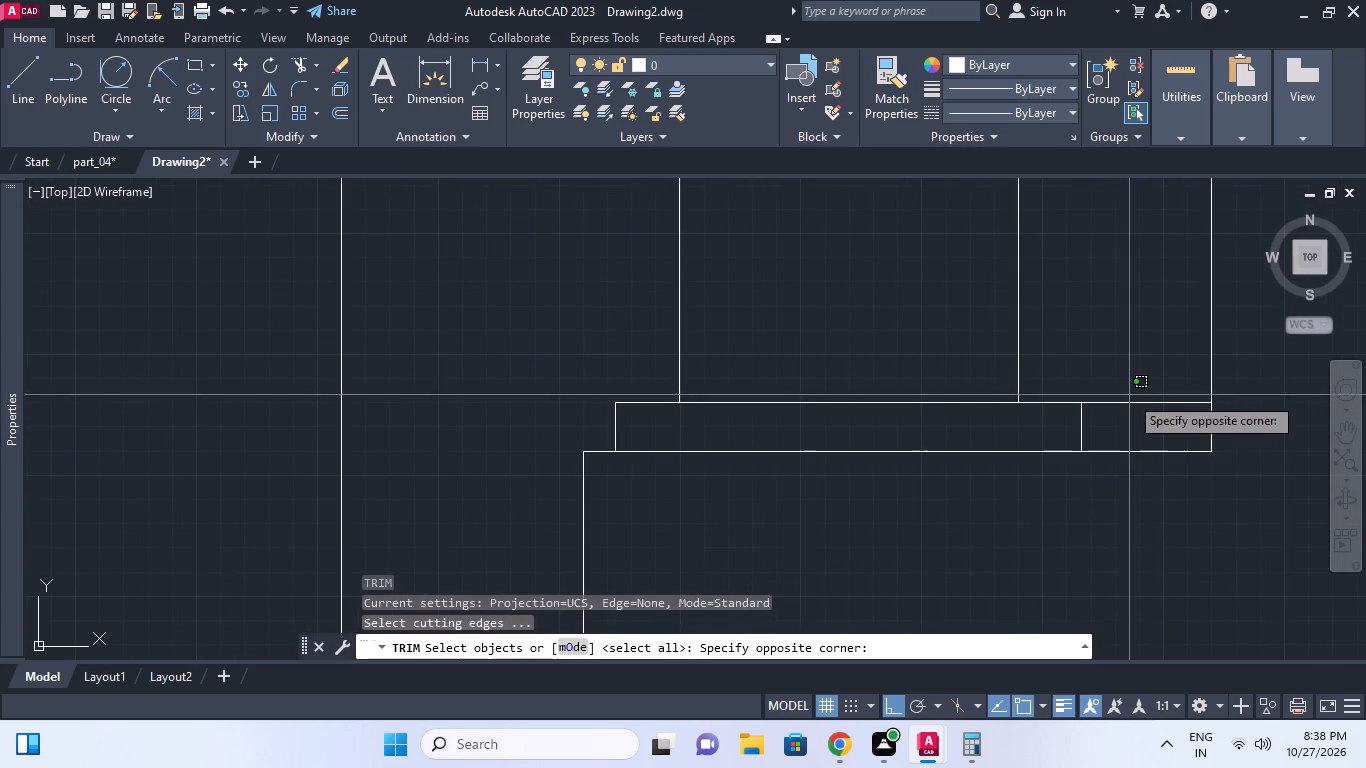
{"action": "left_click", "coordinate": [1128, 400]}
{"action": "key", "text": "space"}
{"action": "left_click", "coordinate": [1132, 407]}
{"action": "right_click", "coordinate": [1113, 396]}
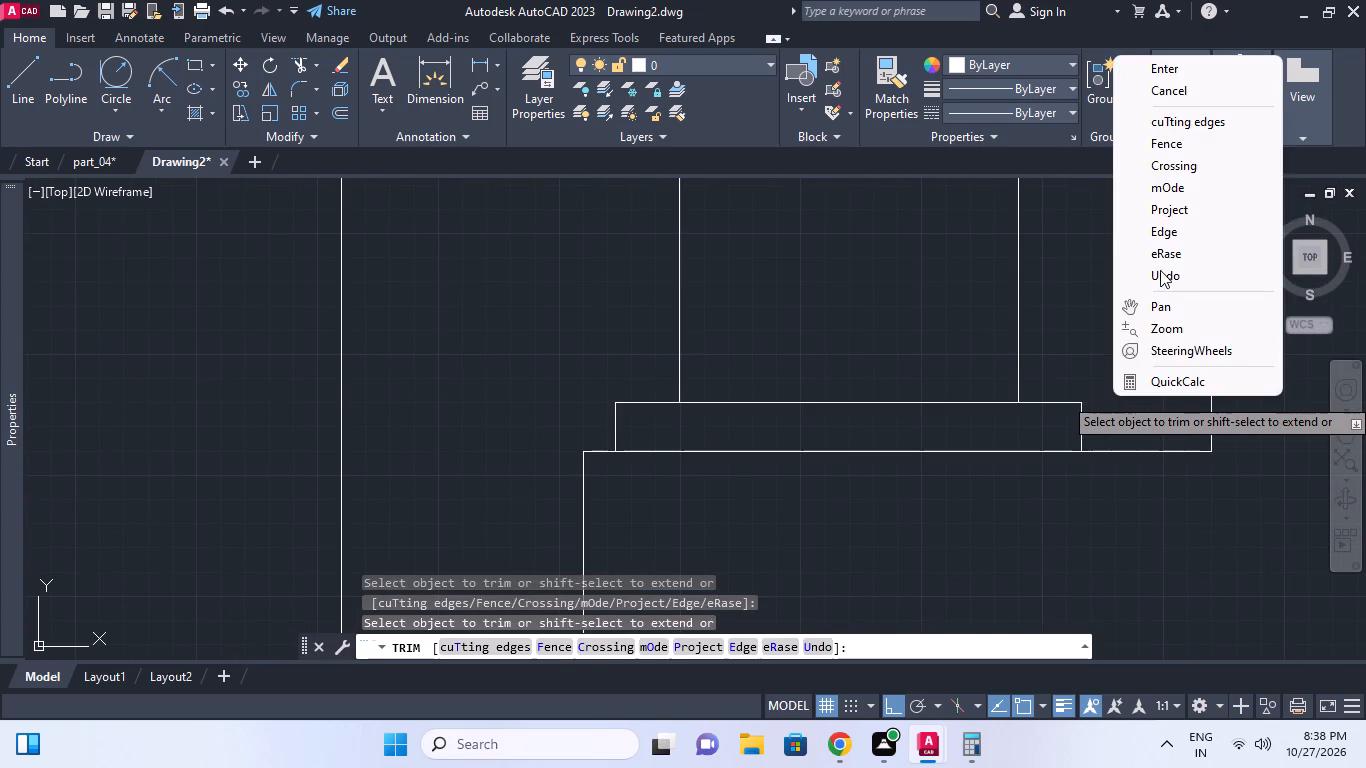
{"action": "left_click", "coordinate": [1154, 73]}
Erase the short loose horizontal line above the upper flange, beside the 36 dimension.
{"action": "scroll", "coordinate": [1116, 219], "scroll_direction": "down", "scroll_amount": 3}
{"action": "middle_click_drag", "start_coordinate": [1079, 308], "coordinate": [1075, 393]}
{"action": "scroll", "coordinate": [1096, 486], "scroll_direction": "down", "scroll_amount": 1}
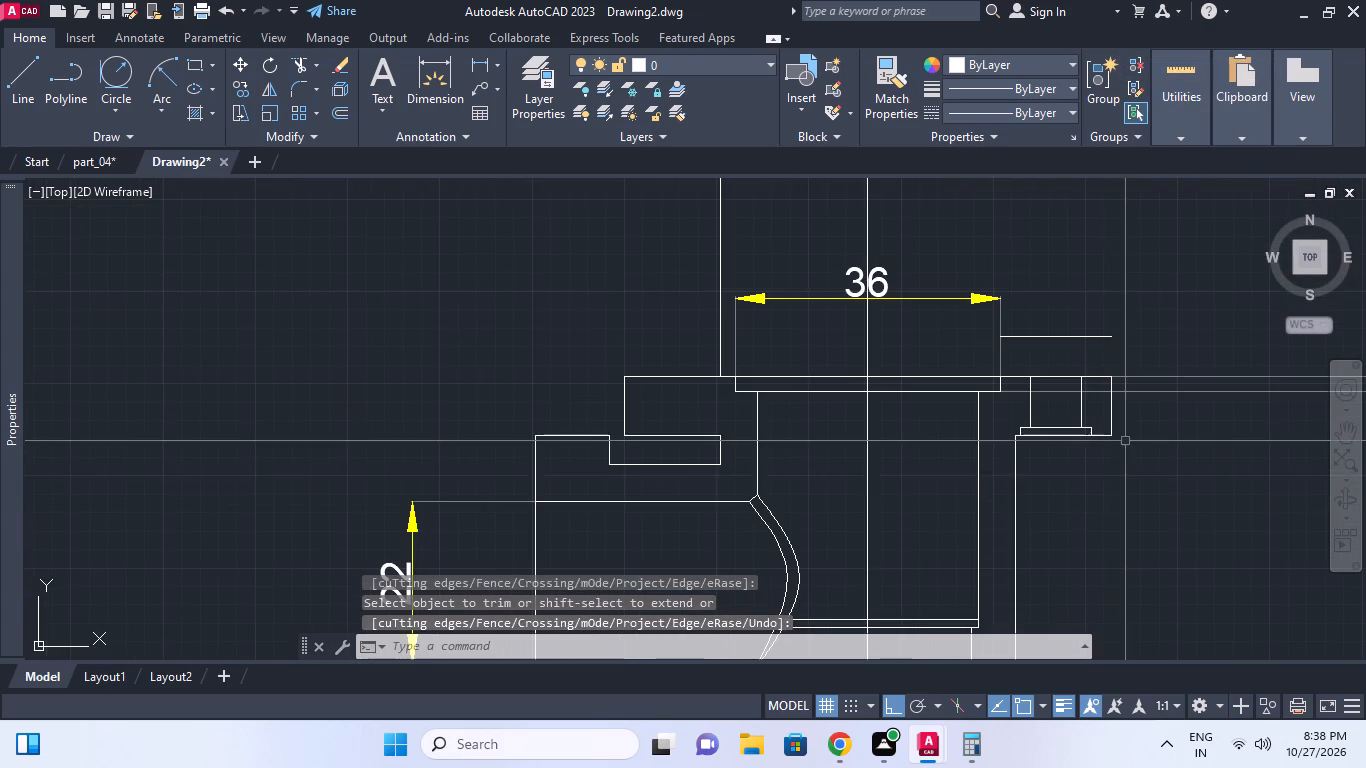
{"action": "middle_click", "coordinate": [1133, 436]}
{"action": "scroll", "coordinate": [1133, 436], "scroll_direction": "down", "scroll_amount": 1}
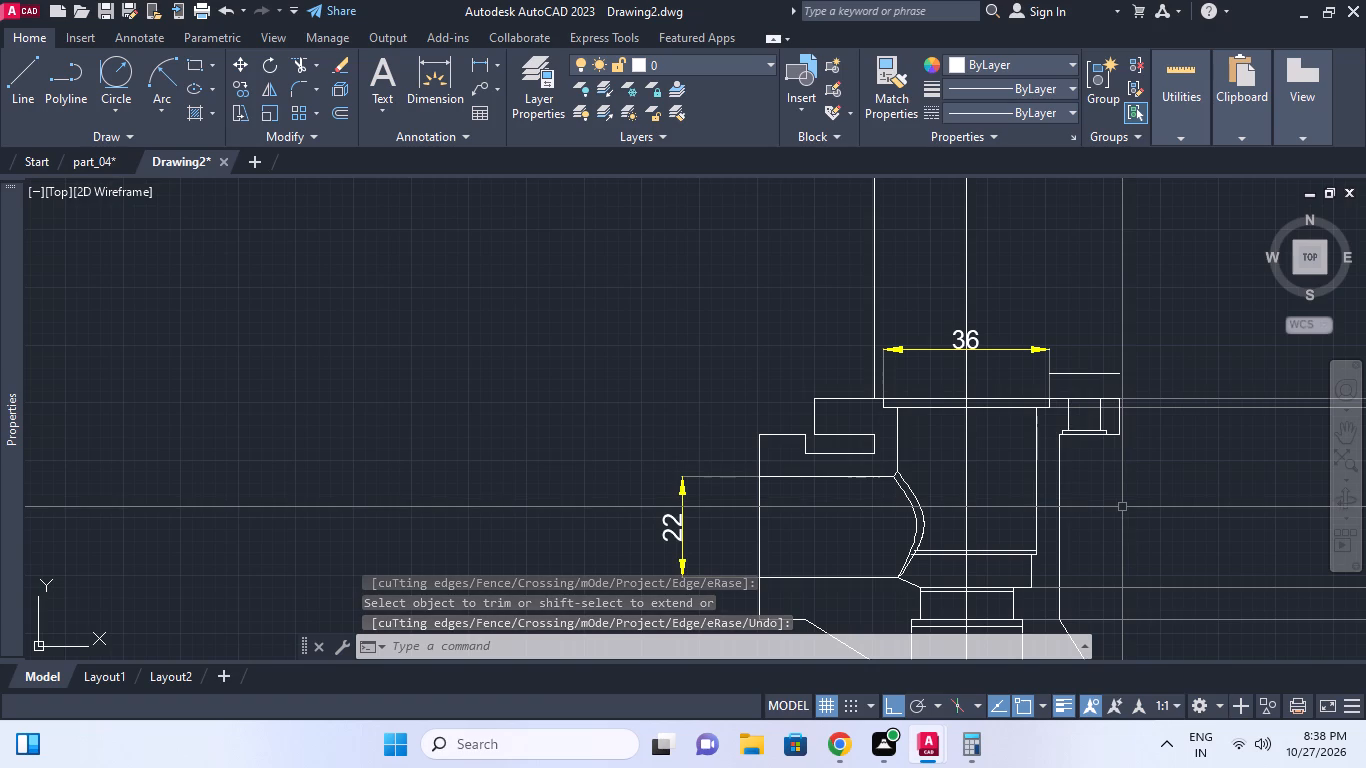
{"action": "middle_click_drag", "start_coordinate": [1115, 488], "coordinate": [1085, 411]}
{"action": "scroll", "coordinate": [1097, 449], "scroll_direction": "down", "scroll_amount": 1}
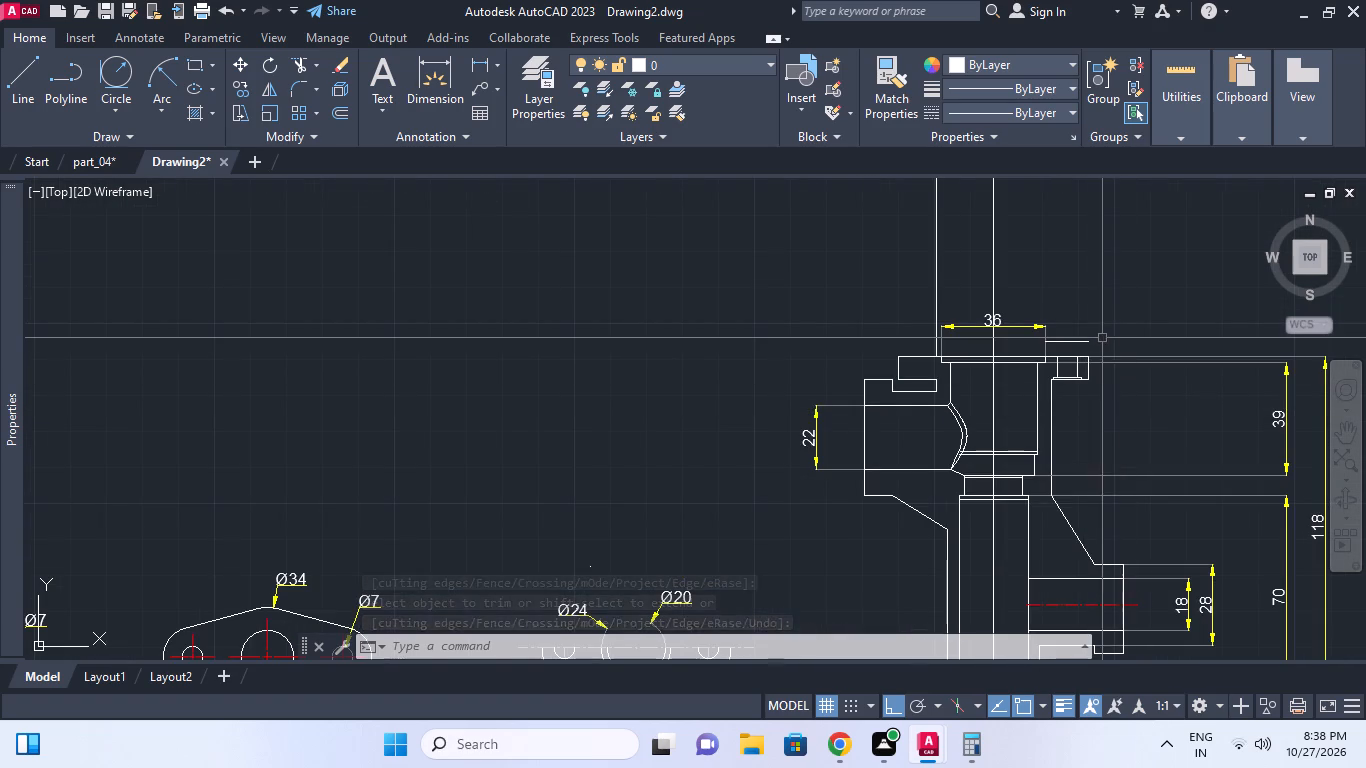
{"action": "left_click", "coordinate": [1096, 341]}
{"action": "left_click", "coordinate": [1059, 339]}
{"action": "left_click", "coordinate": [1064, 342]}
{"action": "right_click", "coordinate": [1064, 342]}
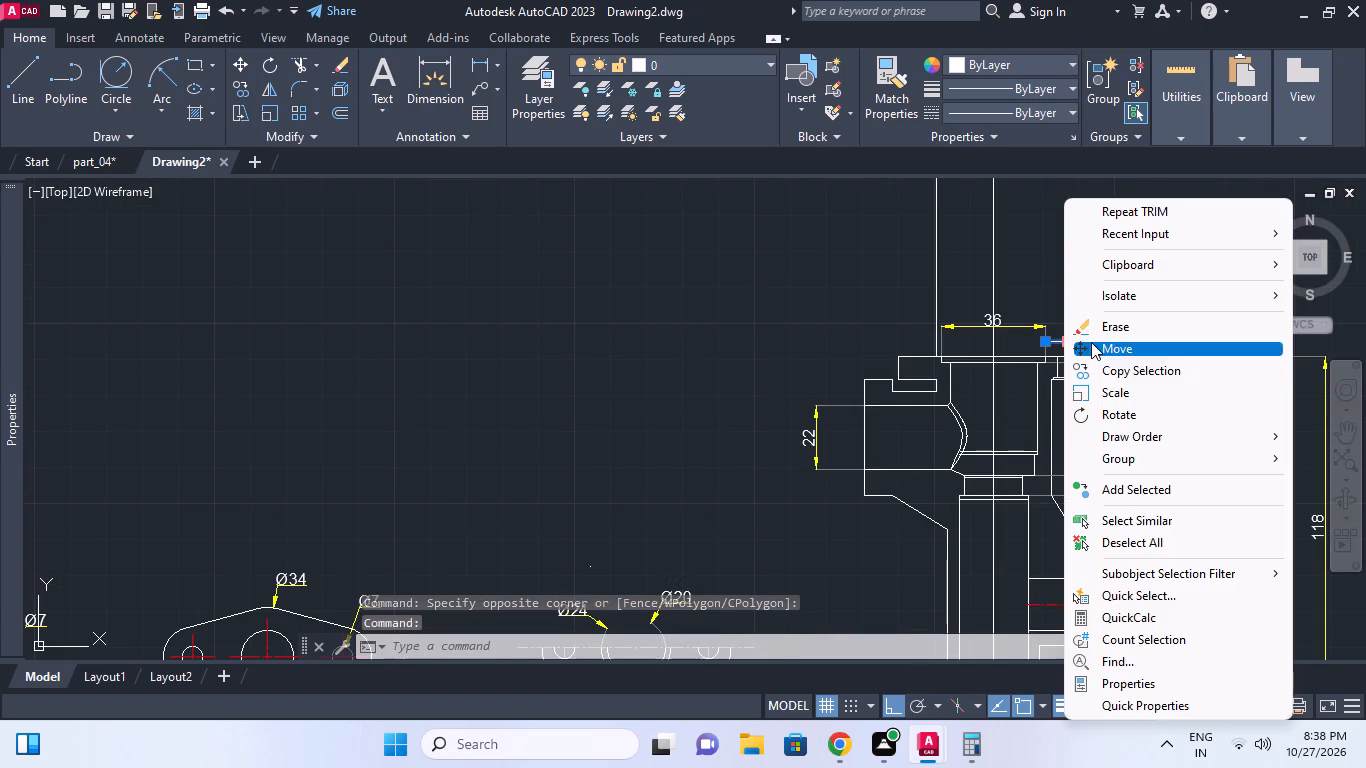
{"action": "left_click", "coordinate": [1137, 328]}
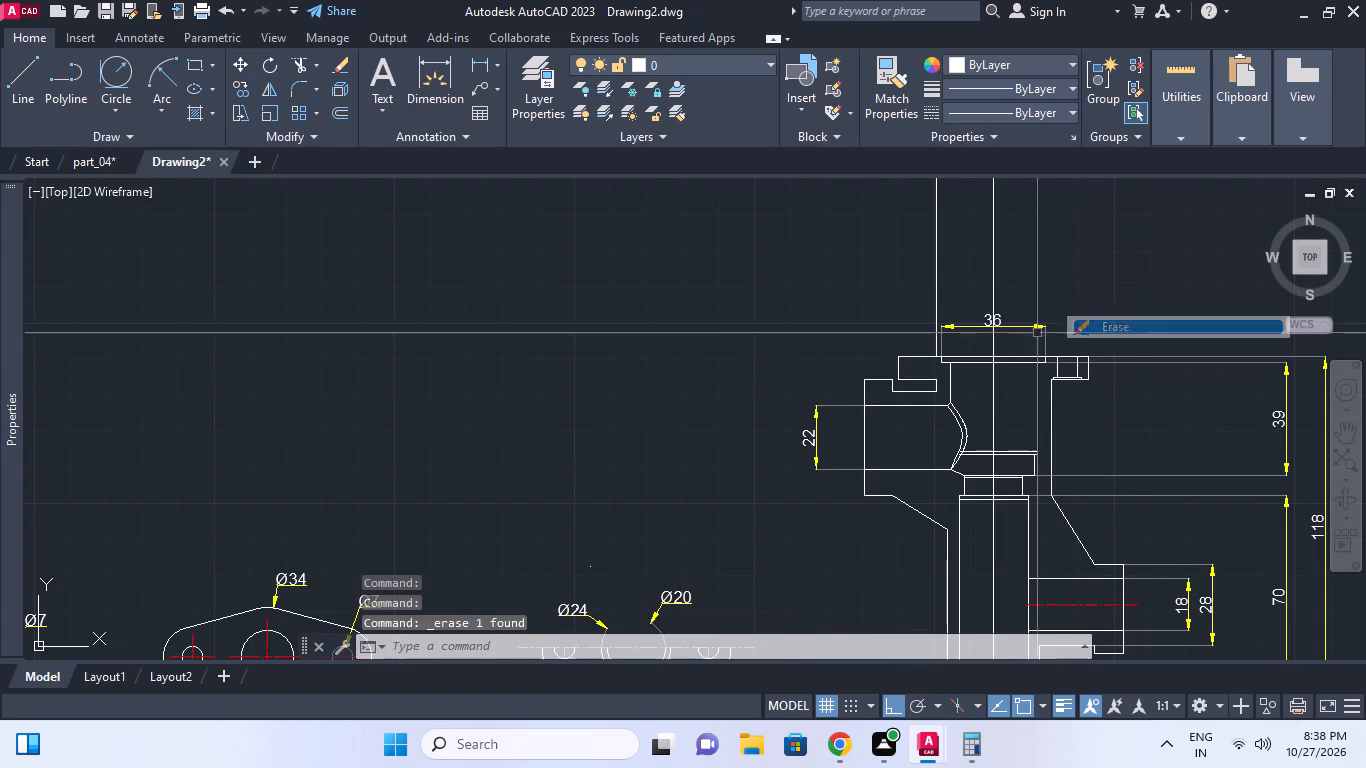
Erase the vertical construction line rising from the upper flange and the one along the body's central axis.
{"action": "middle_click", "coordinate": [920, 347]}
{"action": "left_click", "coordinate": [962, 293]}
{"action": "left_click", "coordinate": [919, 264]}
{"action": "right_click", "coordinate": [919, 264]}
{"action": "left_click", "coordinate": [988, 321]}
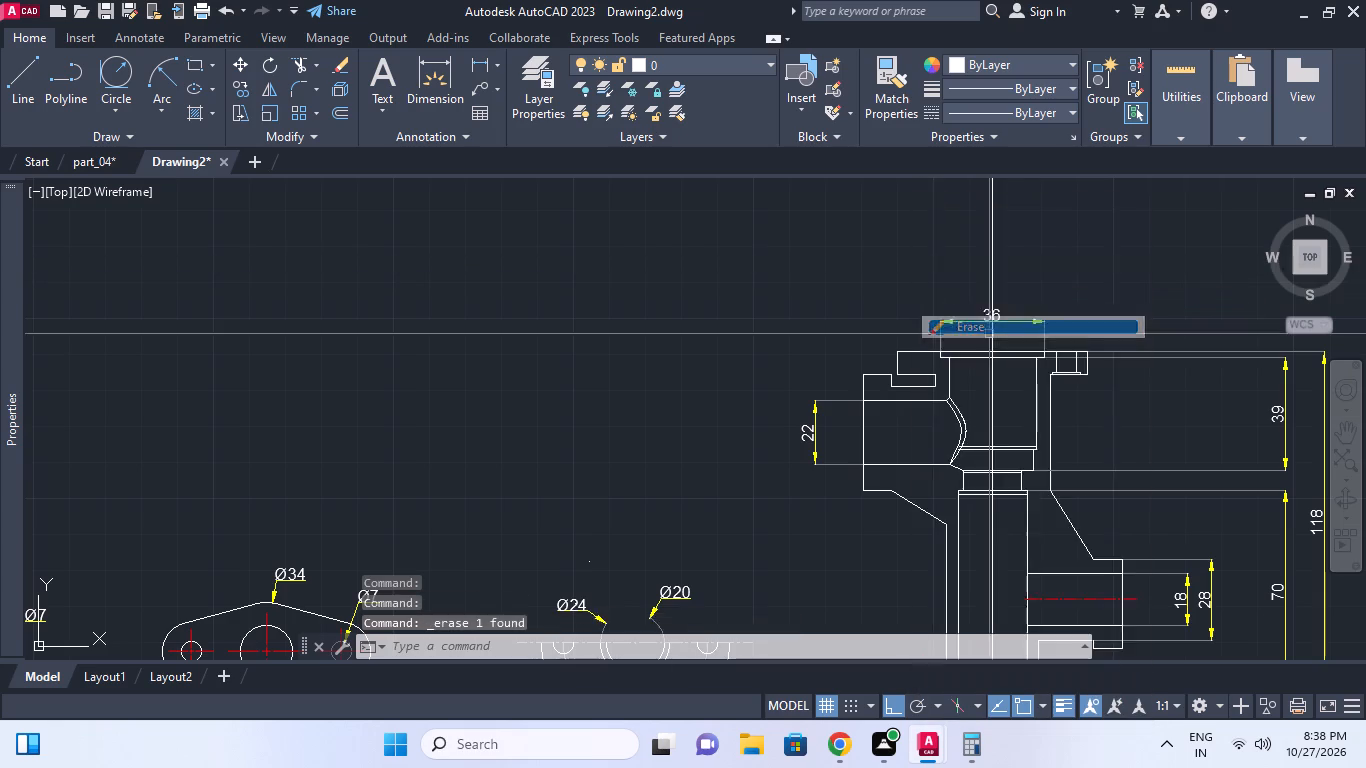
{"action": "middle_click_drag", "start_coordinate": [990, 336], "coordinate": [977, 317]}
{"action": "scroll", "coordinate": [990, 336], "scroll_direction": "down", "scroll_amount": 1}
{"action": "middle_click_drag", "start_coordinate": [1024, 429], "coordinate": [1020, 371]}
{"action": "left_click", "coordinate": [1015, 548]}
{"action": "left_click", "coordinate": [972, 570]}
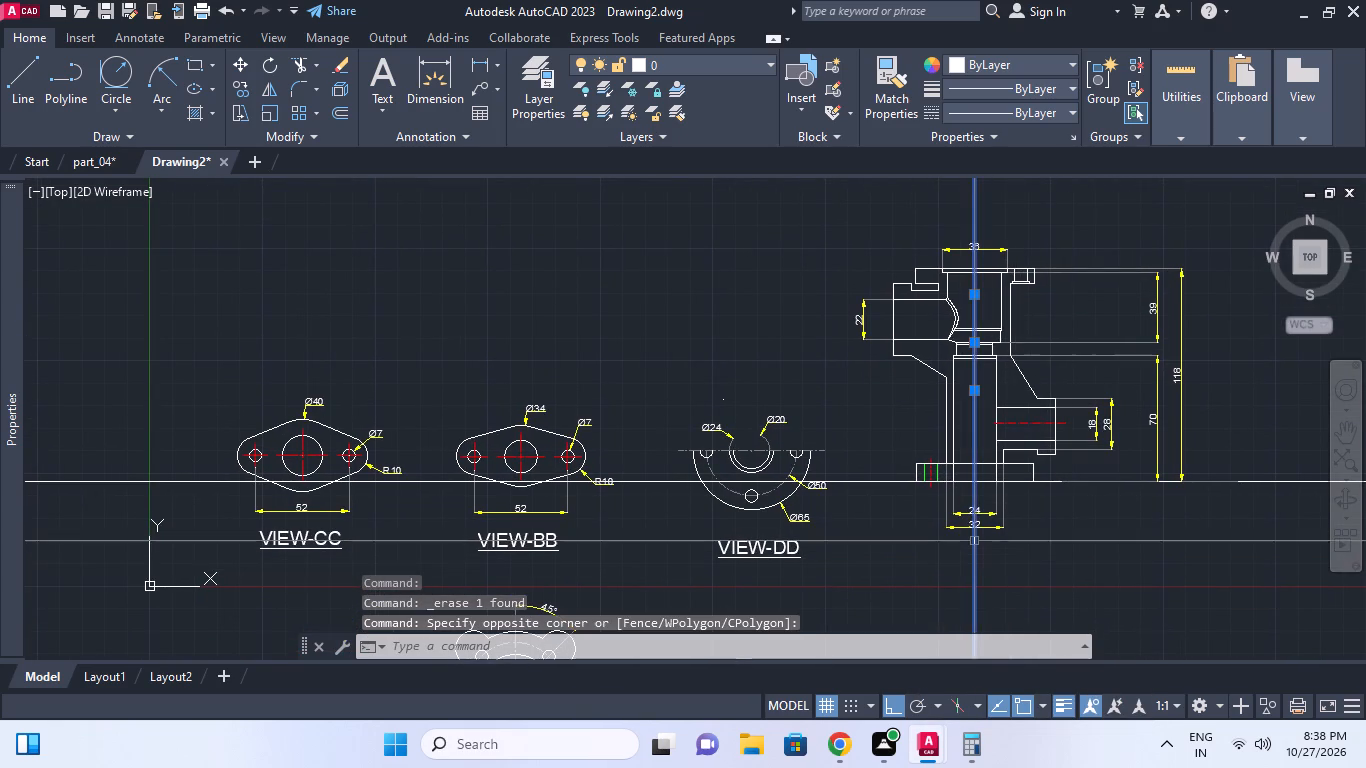
{"action": "right_click", "coordinate": [974, 541]}
{"action": "left_click", "coordinate": [1052, 37]}
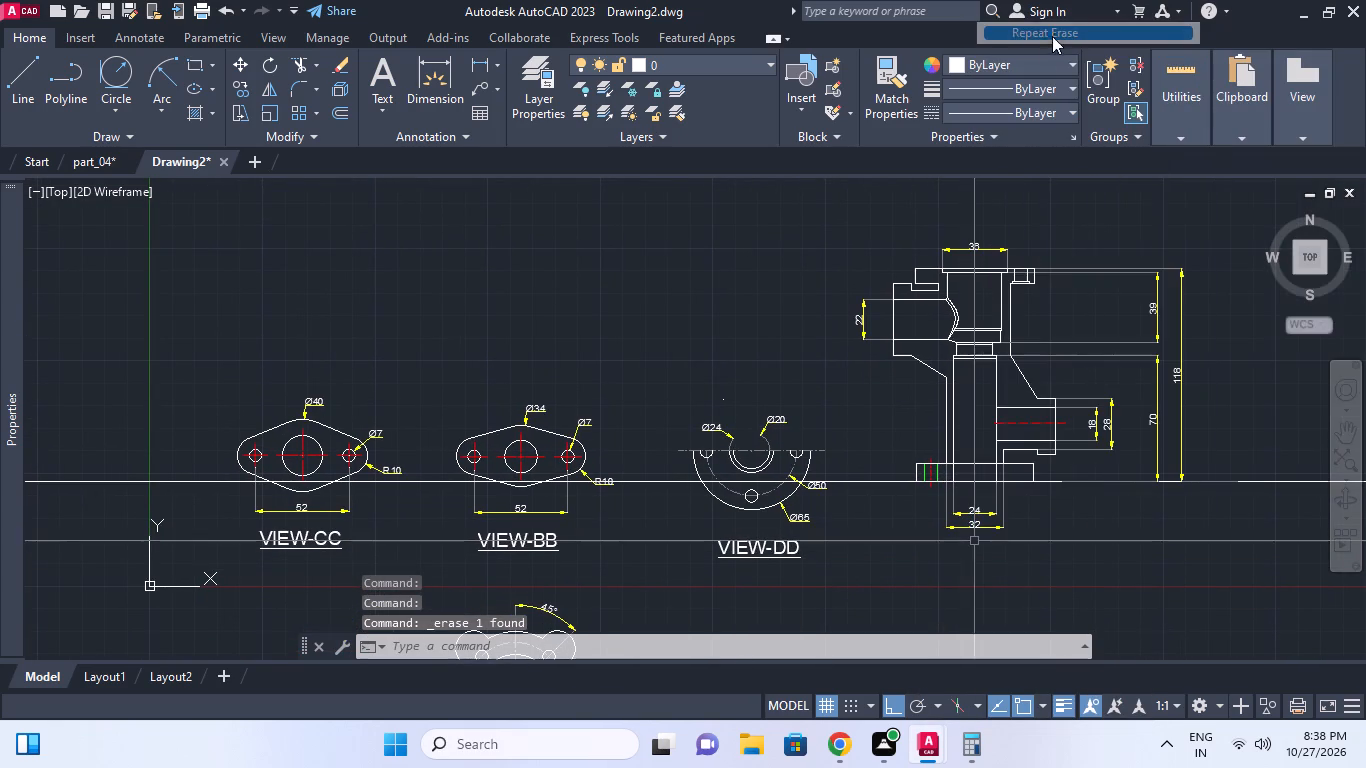
Hatch the upper flange sections on both sides of its hole, the side port's walls and the main body walls, with Ortho off.
{"action": "type", "text": "h"}
{"action": "key", "text": "space"}
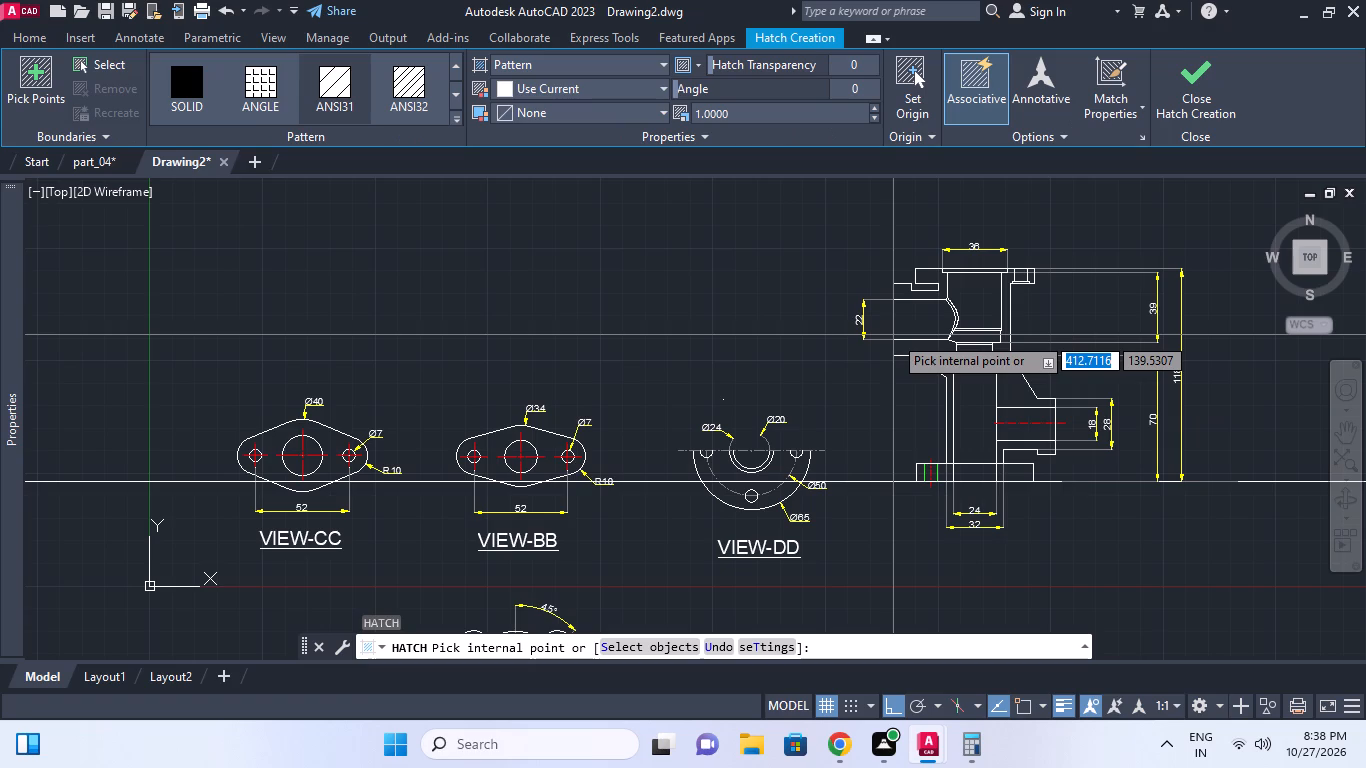
{"action": "key", "text": "F8"}
{"action": "scroll", "coordinate": [920, 291], "scroll_direction": "up", "scroll_amount": 2}
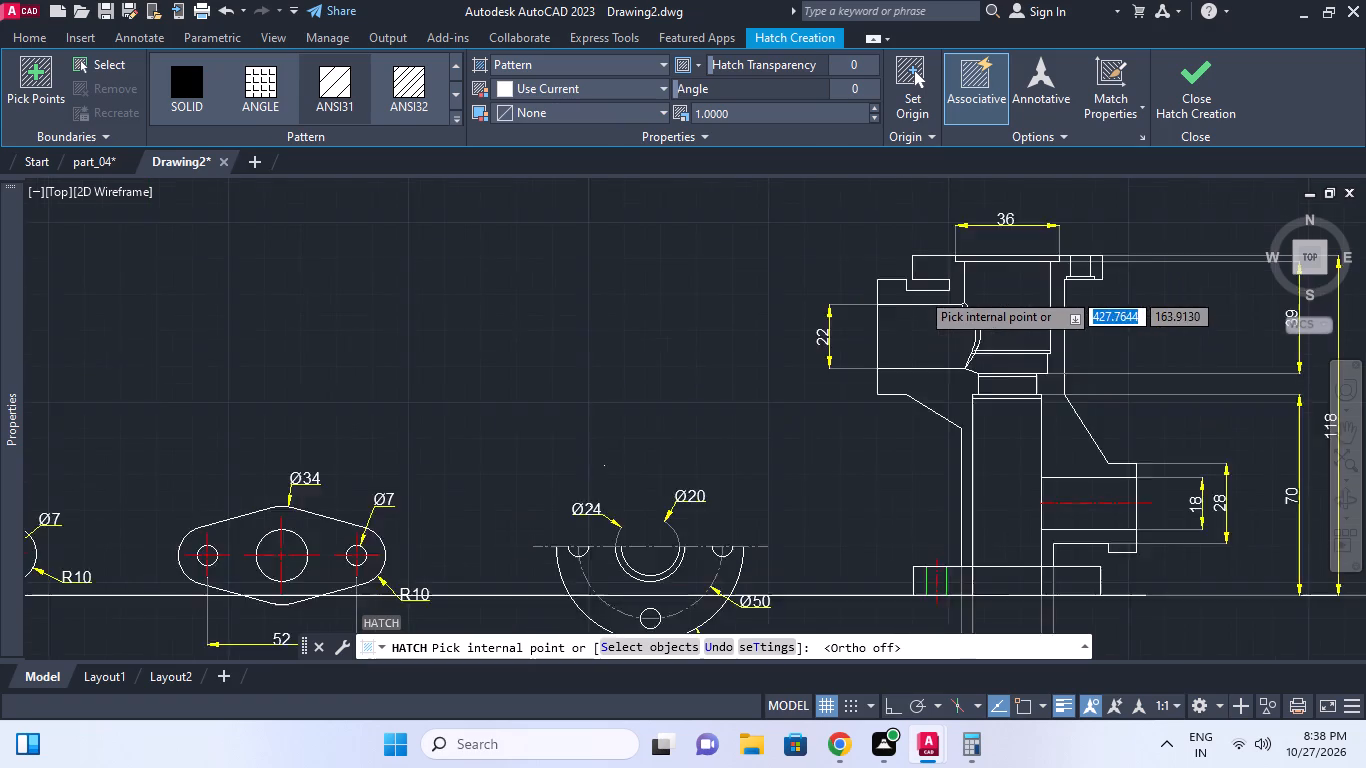
{"action": "scroll", "coordinate": [901, 262], "scroll_direction": "up", "scroll_amount": 2}
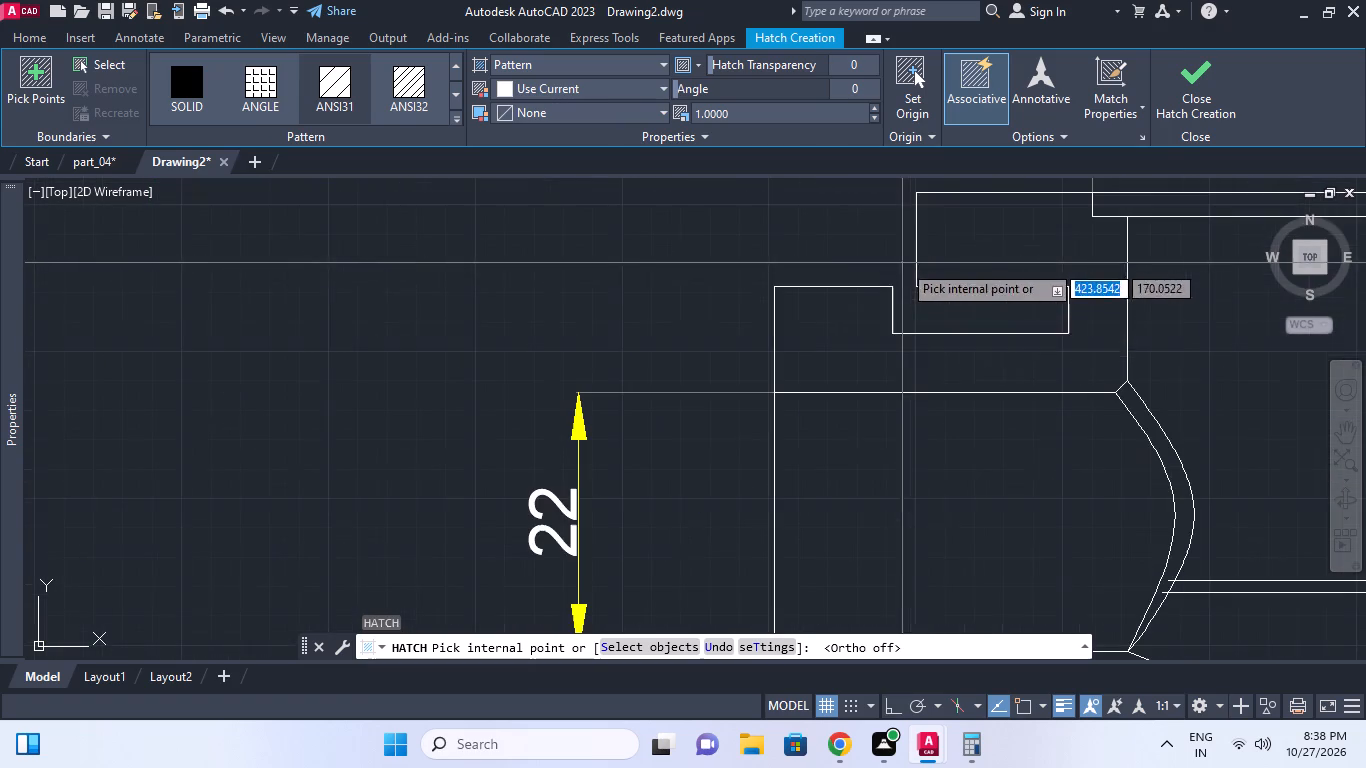
{"action": "left_click", "coordinate": [859, 339]}
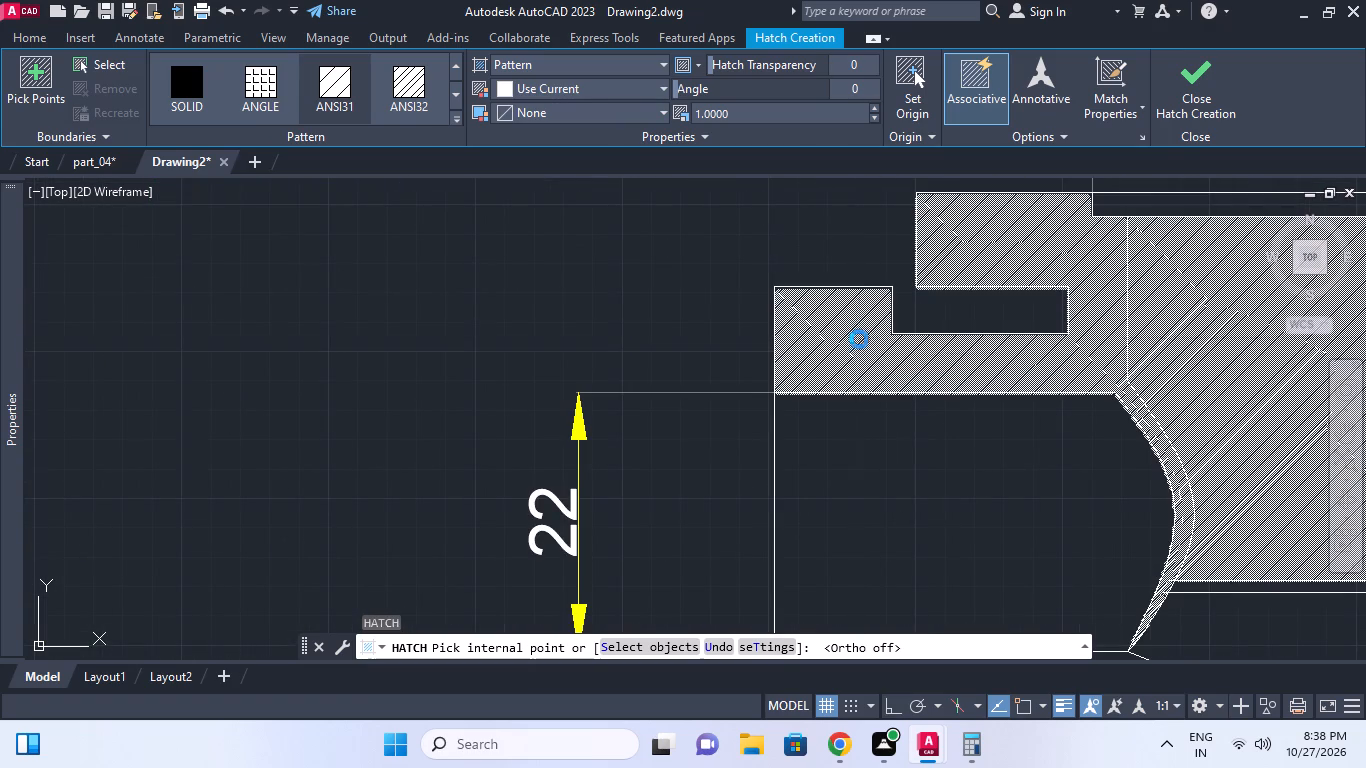
{"action": "middle_click_drag", "start_coordinate": [977, 499], "coordinate": [853, 478]}
{"action": "scroll", "coordinate": [940, 488], "scroll_direction": "down", "scroll_amount": 1}
{"action": "middle_click_drag", "start_coordinate": [950, 506], "coordinate": [735, 470]}
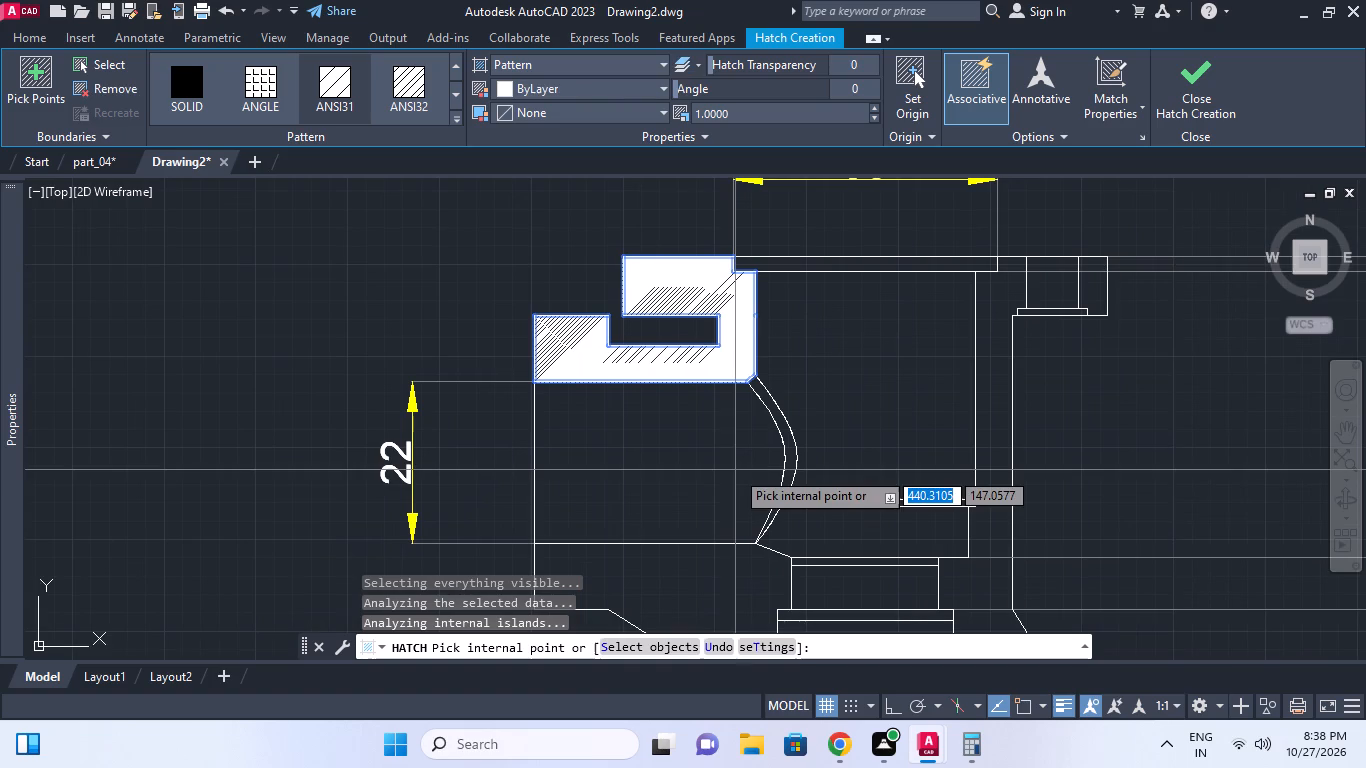
{"action": "left_click", "coordinate": [1003, 306]}
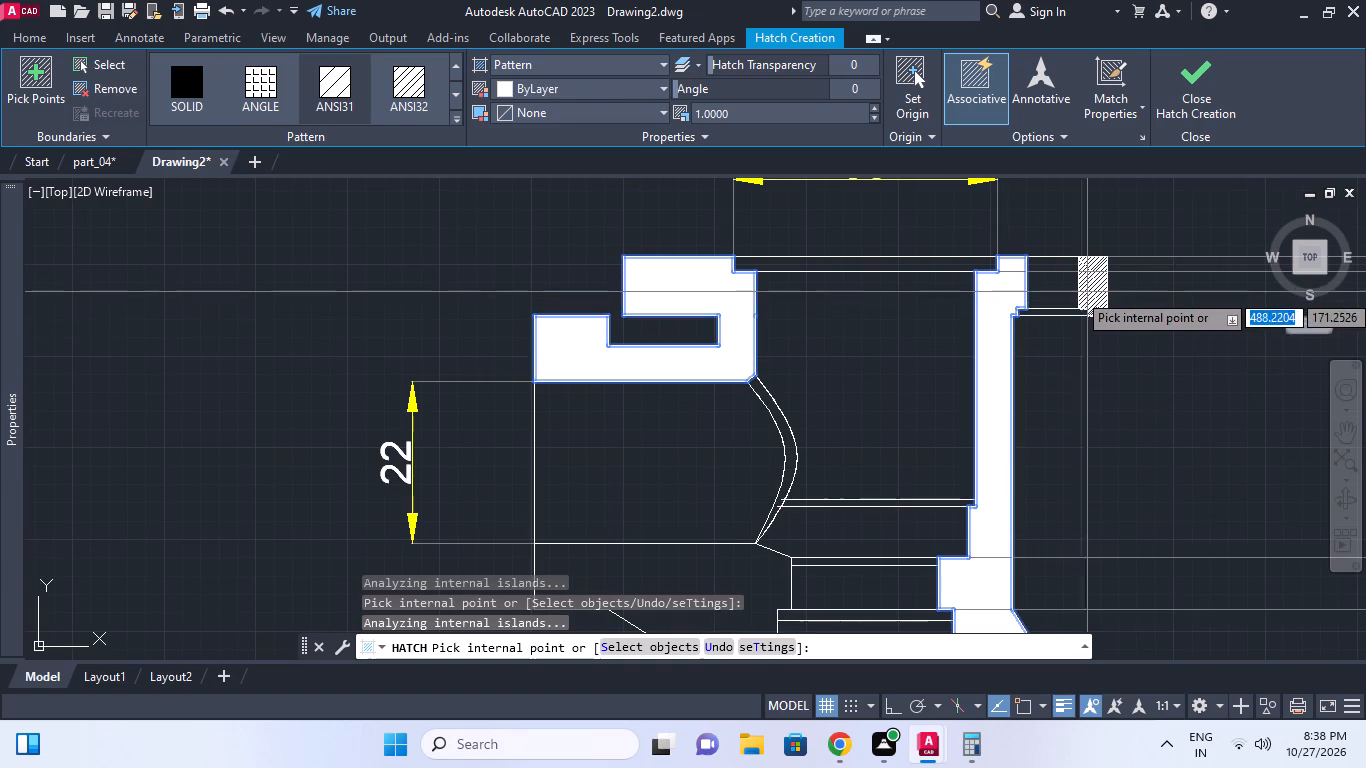
{"action": "left_click", "coordinate": [1089, 291]}
{"action": "middle_click_drag", "start_coordinate": [1007, 468], "coordinate": [1030, 352]}
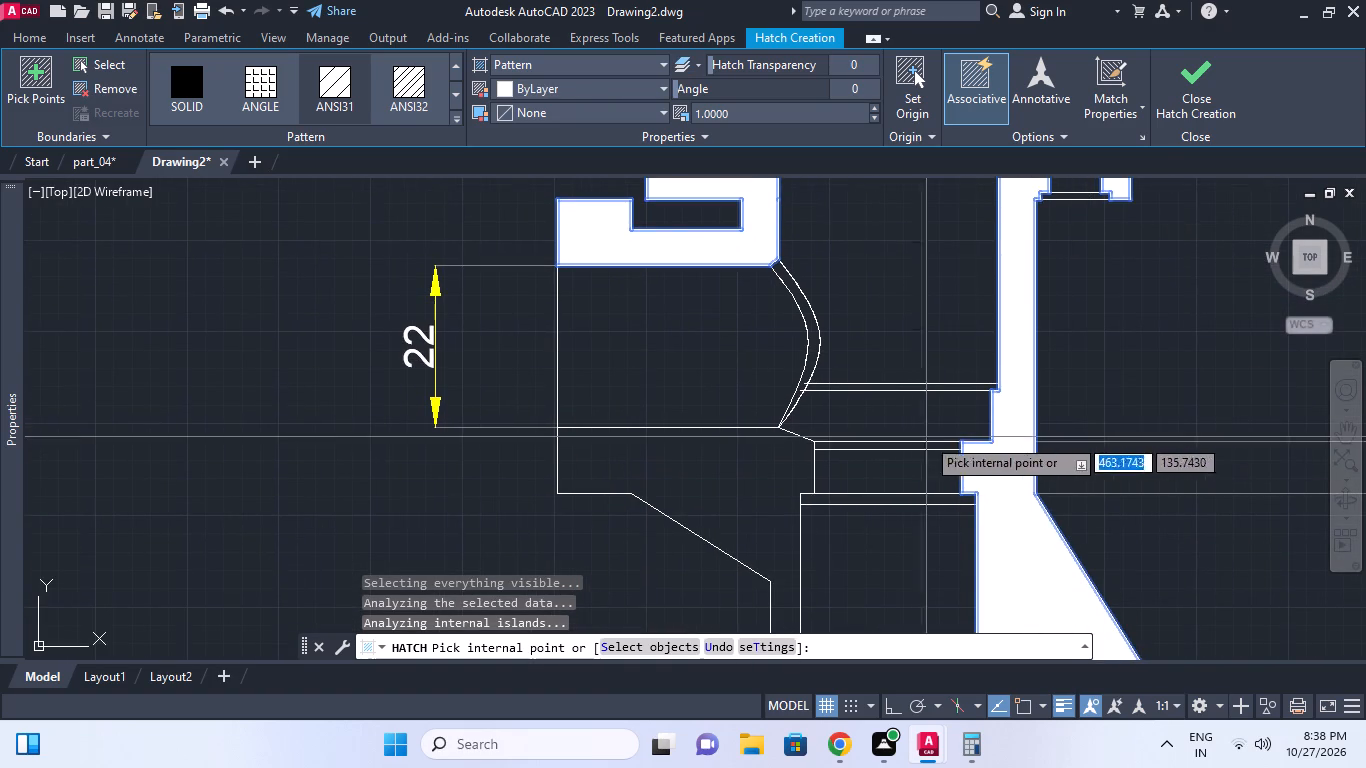
{"action": "left_click", "coordinate": [722, 460]}
Add the base flange sections around its bore and bolt hole, and the lower port's bottom wall, to the hatch.
{"action": "scroll", "coordinate": [827, 483], "scroll_direction": "down", "scroll_amount": 2}
{"action": "middle_click_drag", "start_coordinate": [827, 483], "coordinate": [826, 289]}
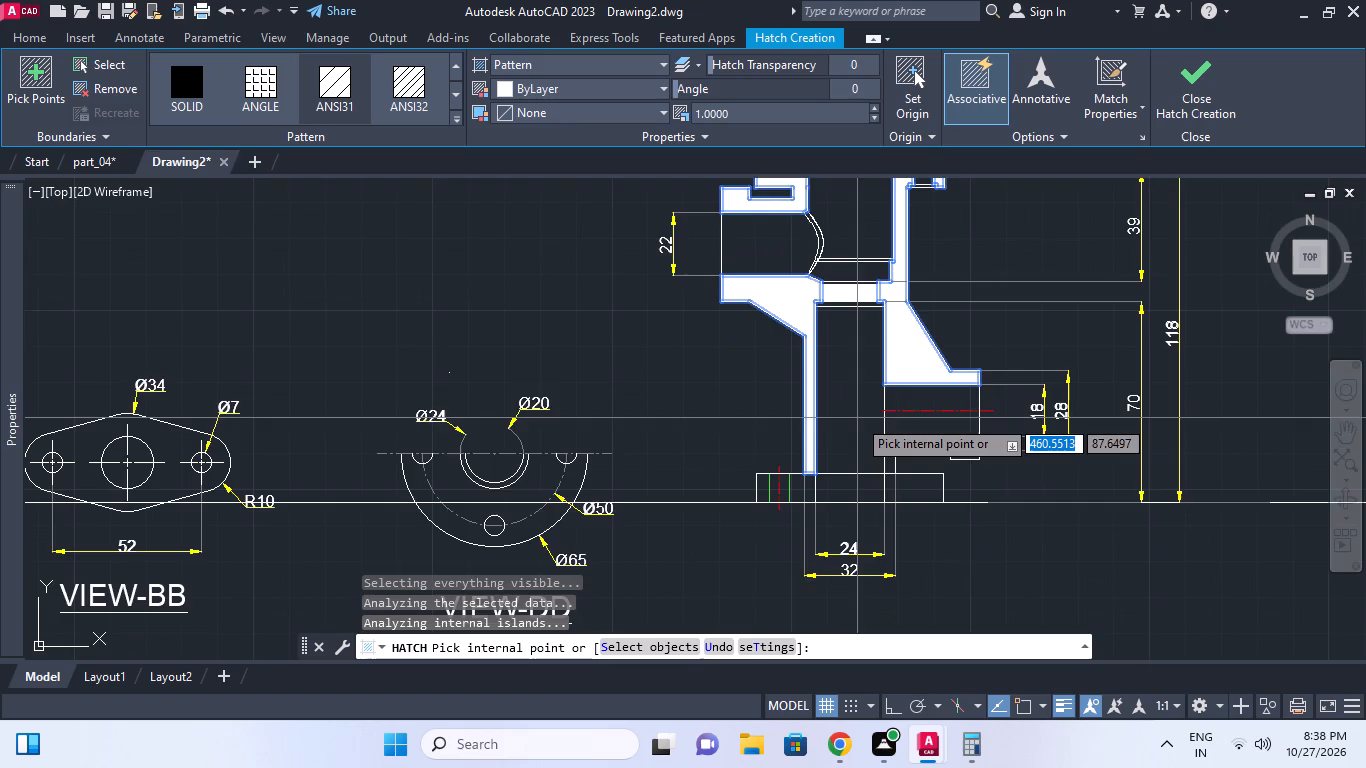
{"action": "middle_click_drag", "start_coordinate": [858, 417], "coordinate": [887, 316]}
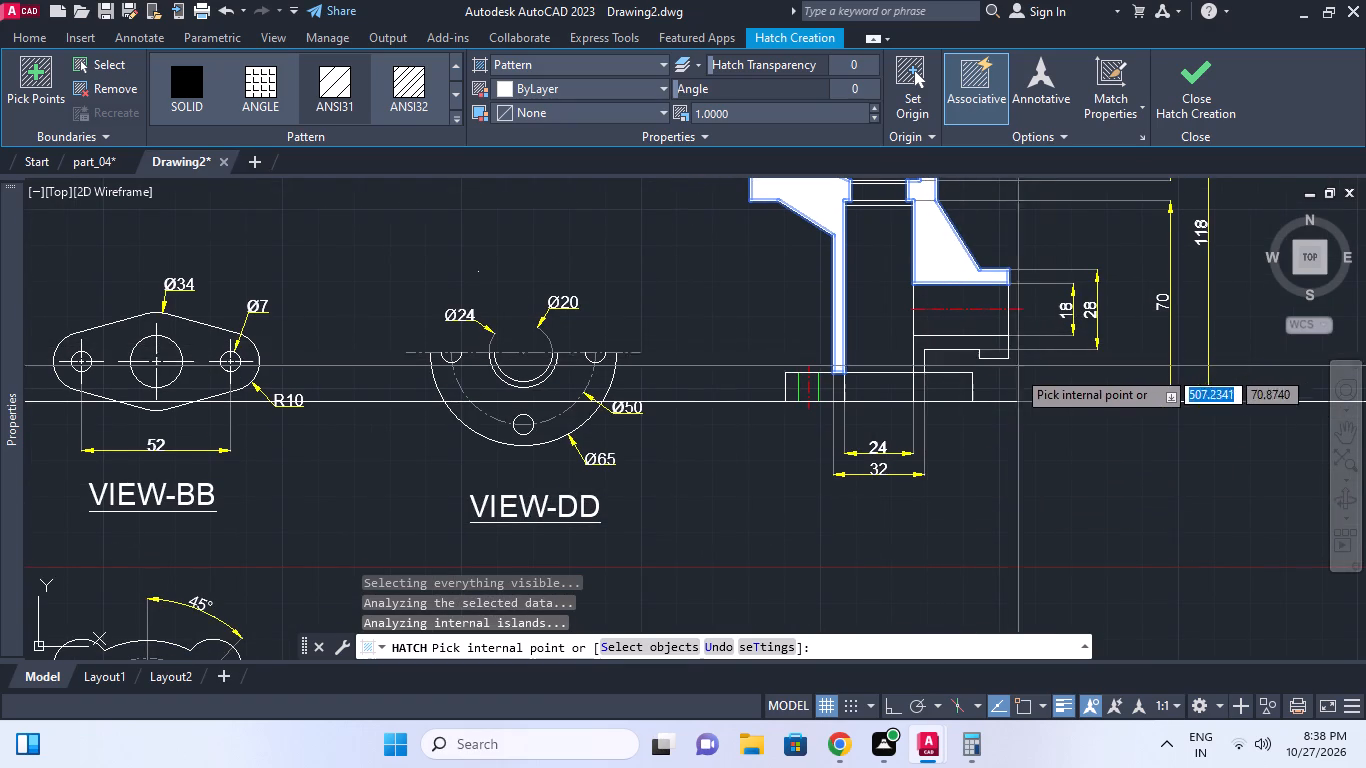
{"action": "scroll", "coordinate": [937, 367], "scroll_direction": "up", "scroll_amount": 1}
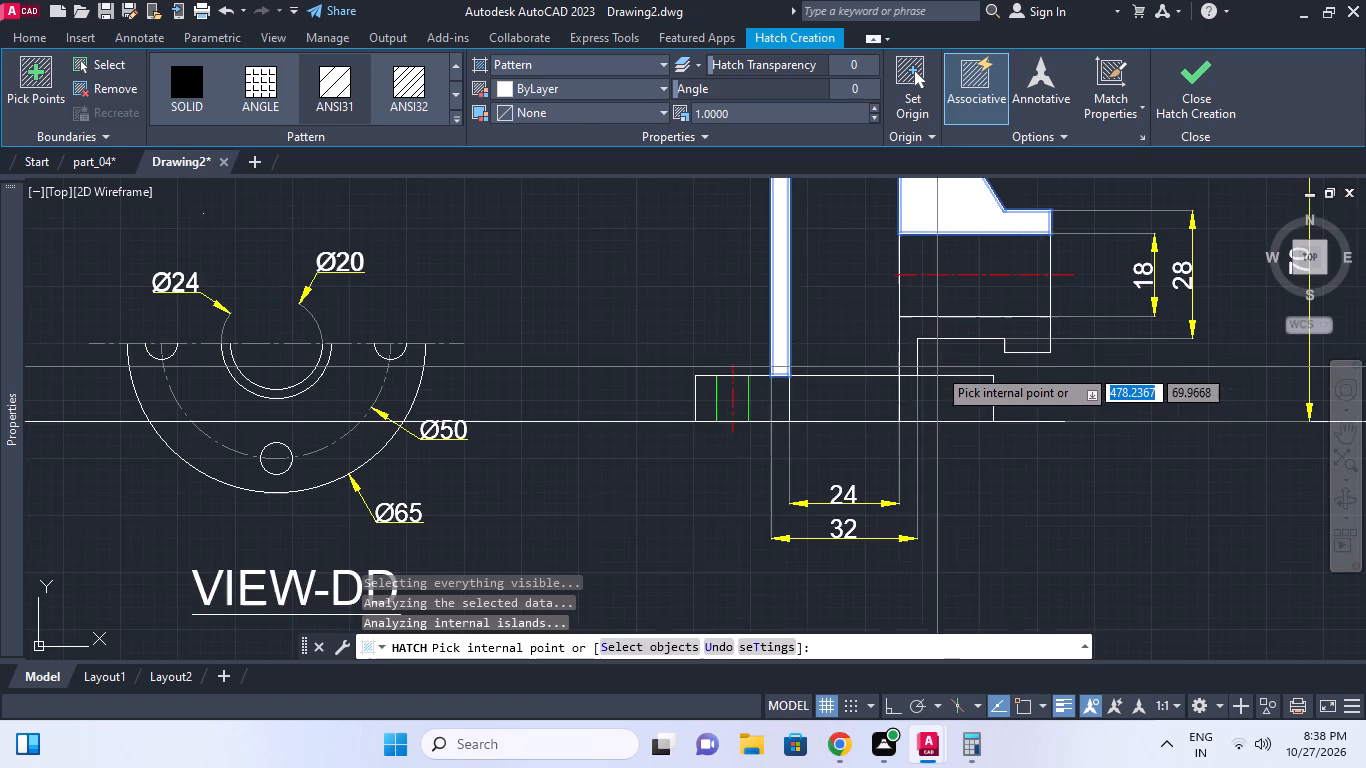
{"action": "scroll", "coordinate": [967, 367], "scroll_direction": "up", "scroll_amount": 1}
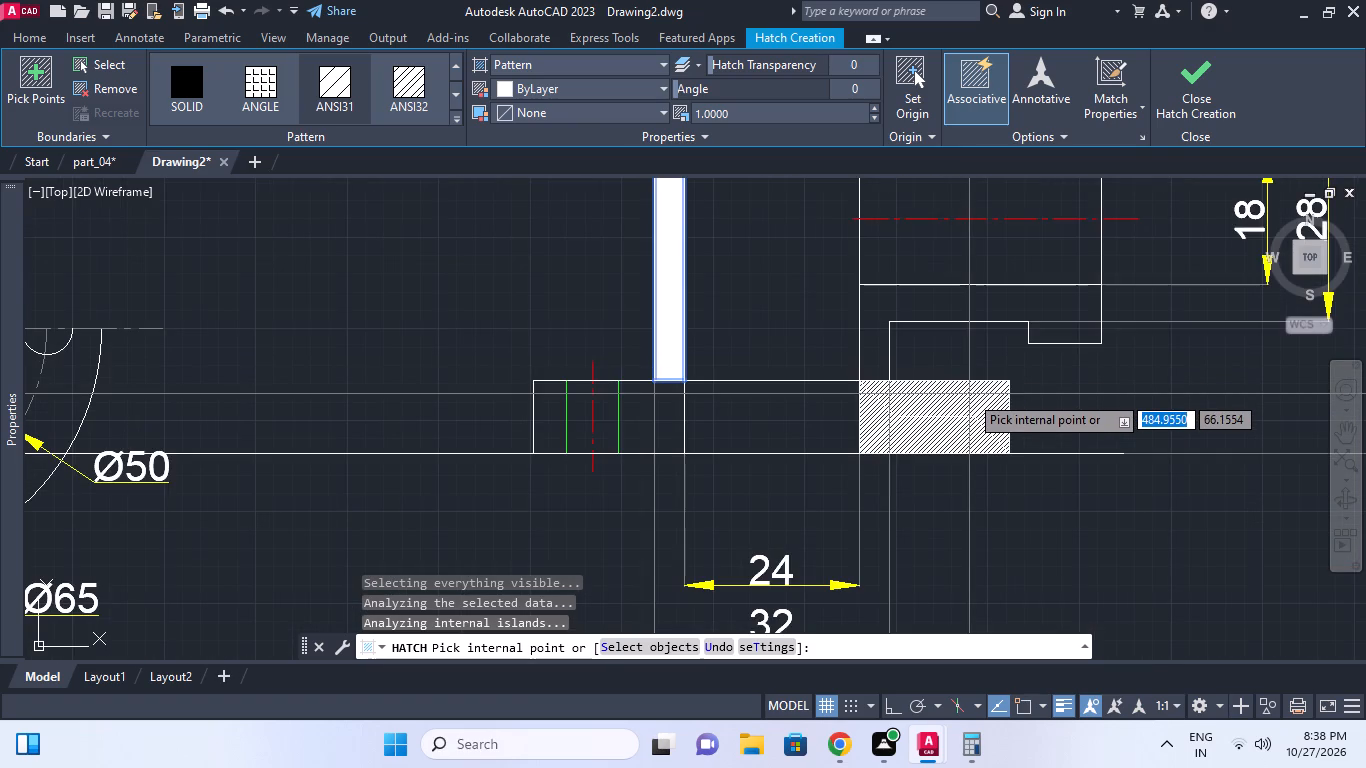
{"action": "left_click", "coordinate": [969, 394]}
{"action": "left_click", "coordinate": [943, 304]}
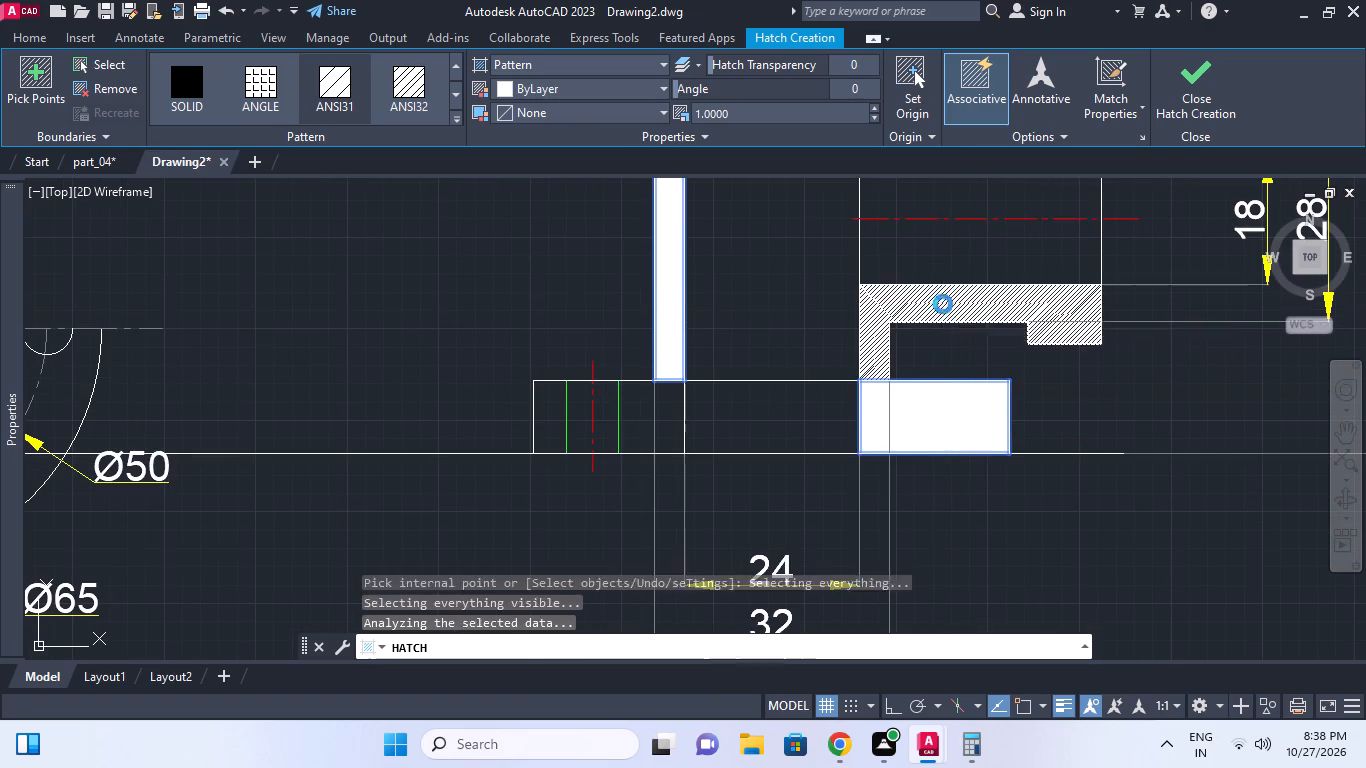
{"action": "middle_click_drag", "start_coordinate": [1026, 434], "coordinate": [1034, 452]}
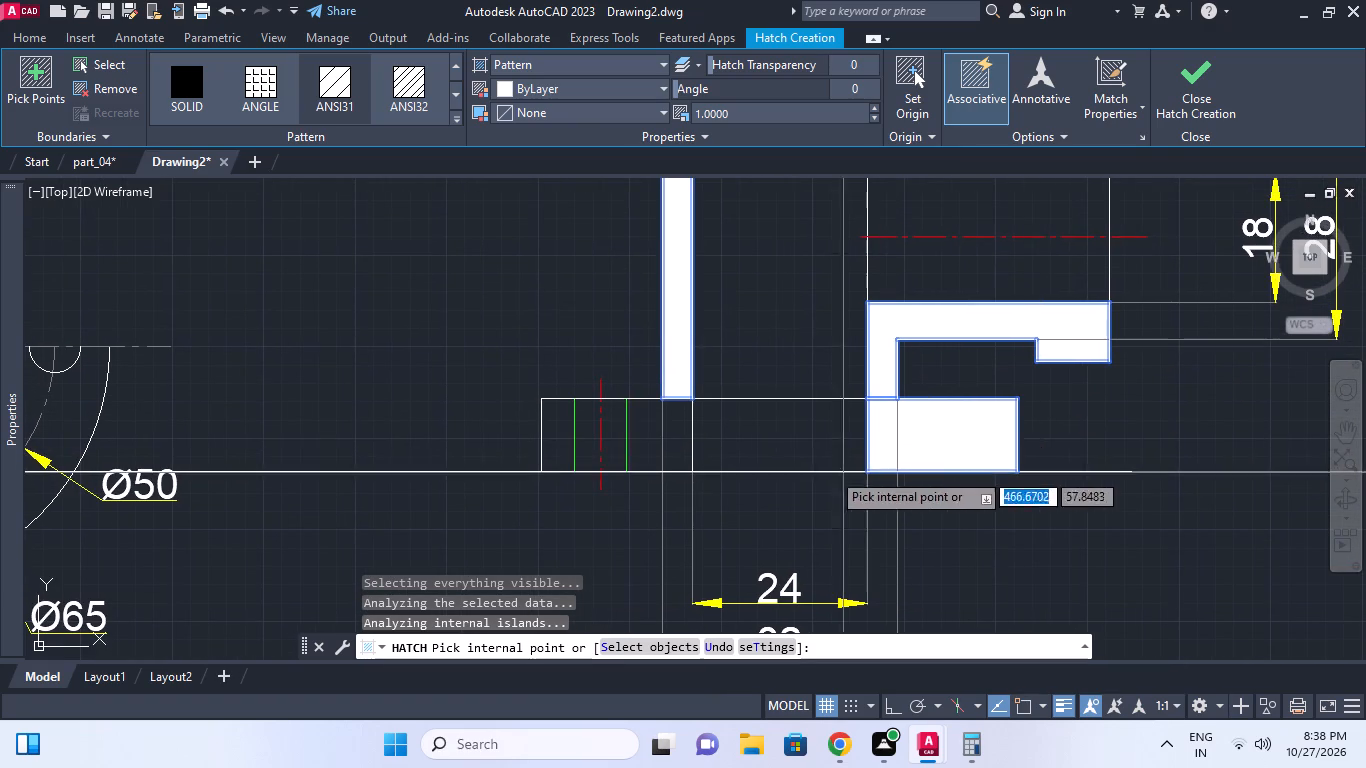
{"action": "left_click", "coordinate": [656, 430]}
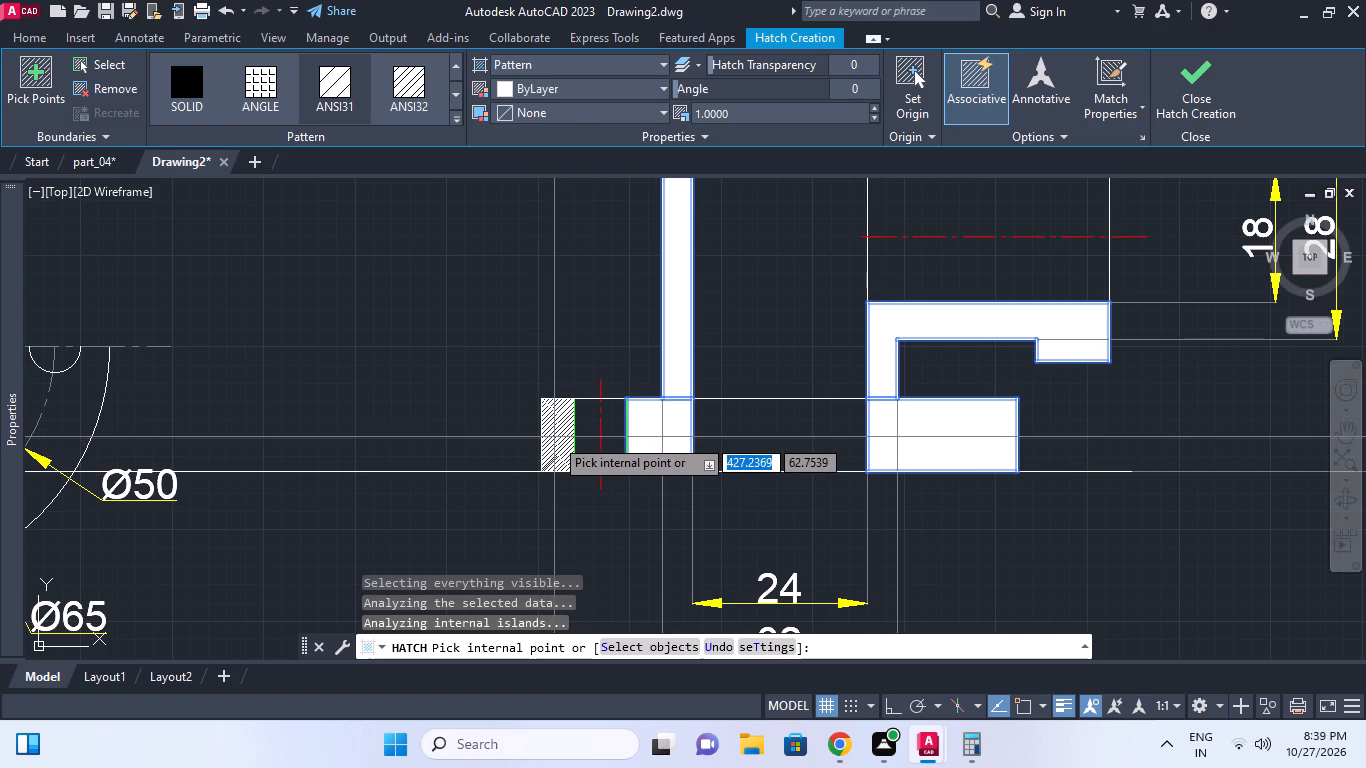
{"action": "left_click", "coordinate": [554, 437]}
Set the hatch scale to 33 for the sectioned body and finish the hatch.
{"action": "scroll", "coordinate": [700, 426], "scroll_direction": "down", "scroll_amount": 3}
{"action": "middle_click_drag", "start_coordinate": [700, 426], "coordinate": [707, 482]}
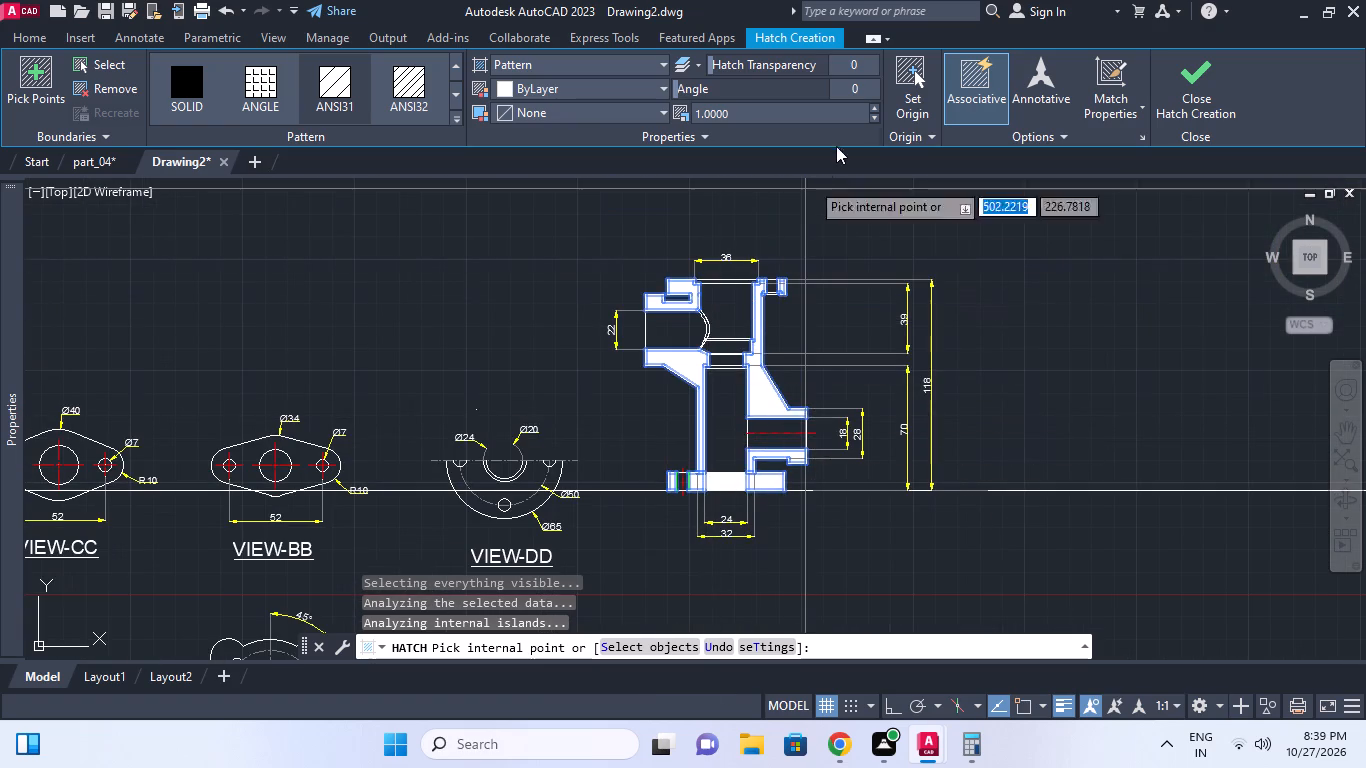
{"action": "scroll", "coordinate": [836, 112], "scroll_direction": "up", "scroll_amount": 2}
{"action": "left_click", "coordinate": [872, 104]}
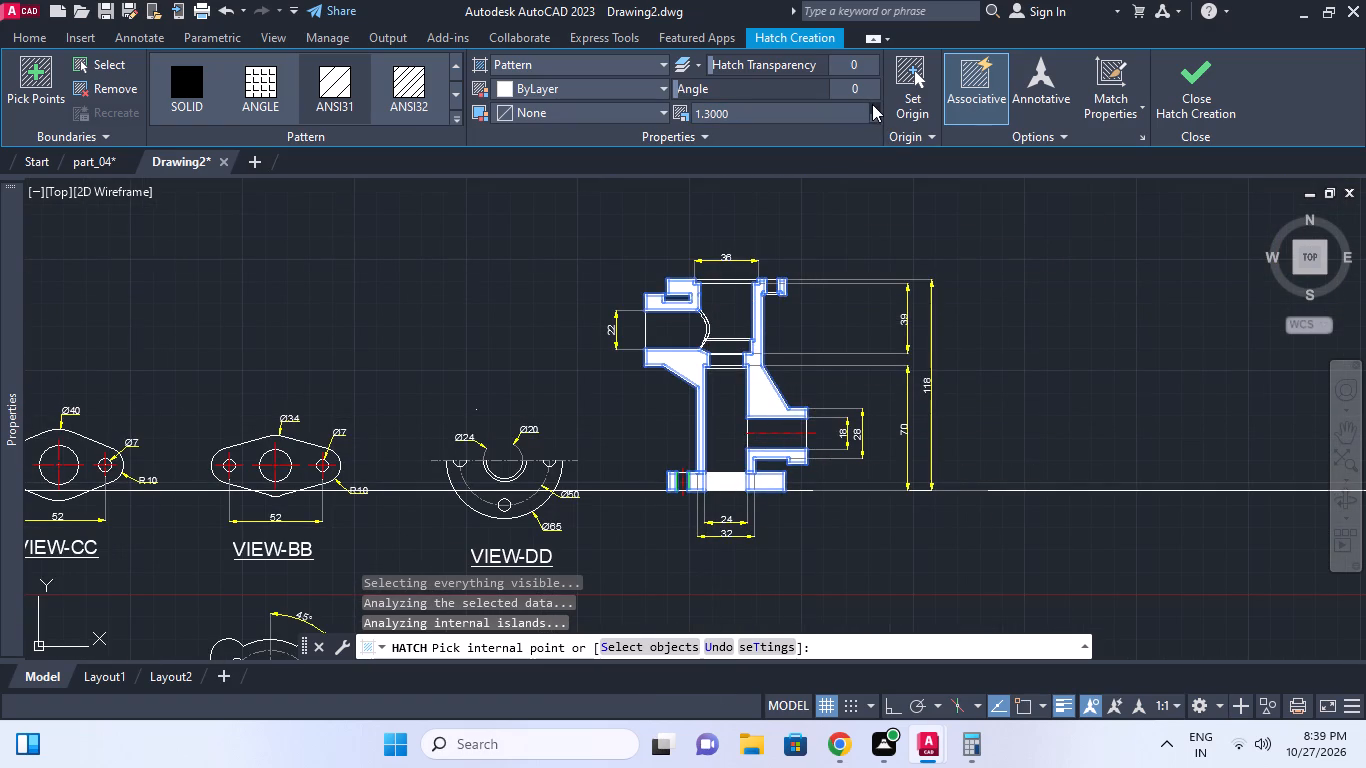
{"action": "scroll", "coordinate": [751, 327], "scroll_direction": "up", "scroll_amount": 2}
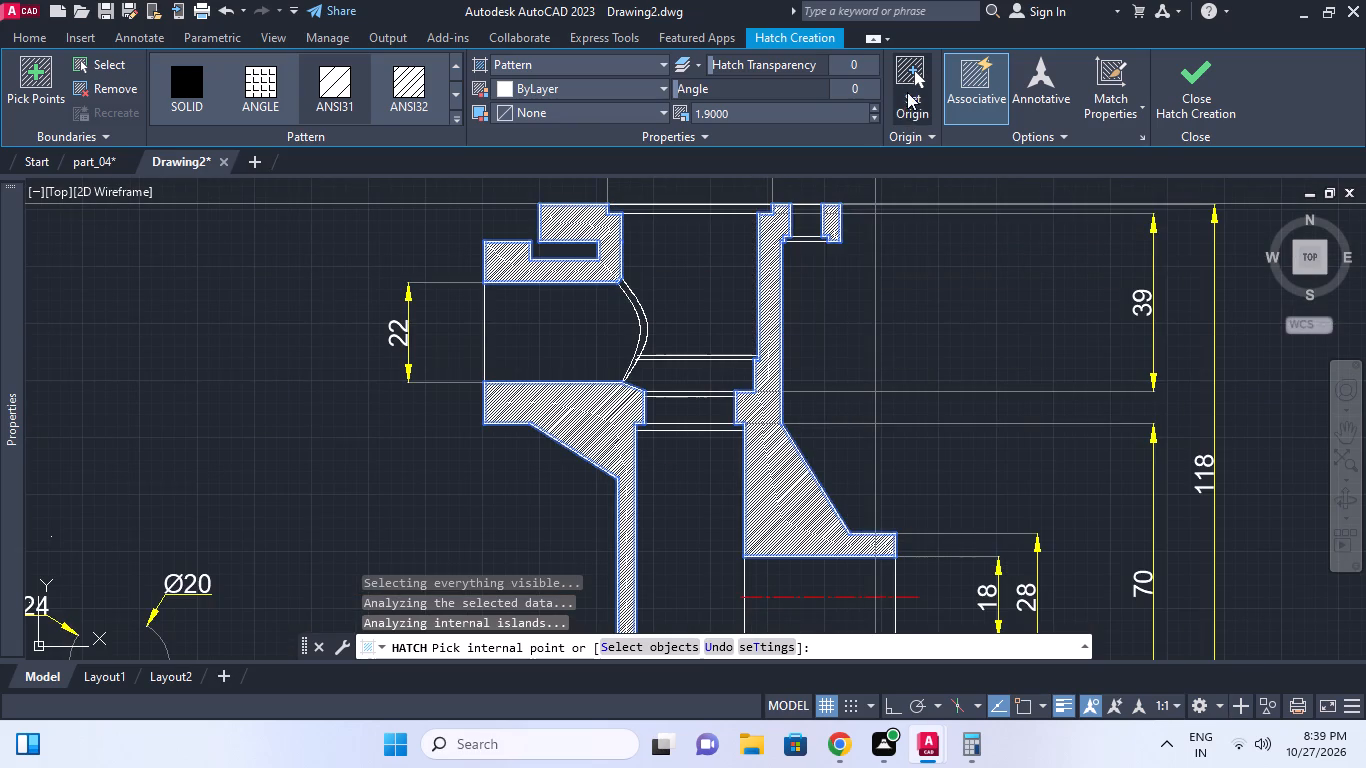
{"action": "left_click", "coordinate": [877, 106]}
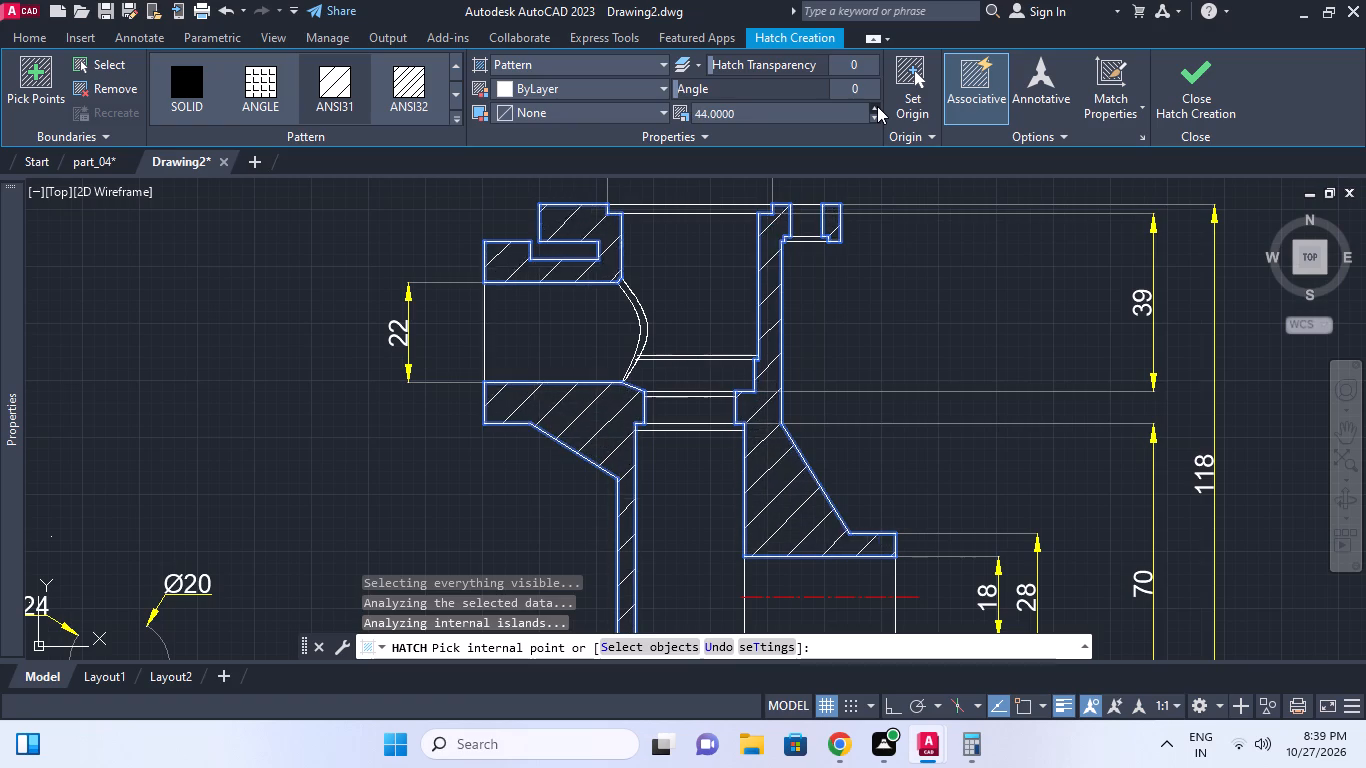
{"action": "triple_click", "coordinate": [873, 117]}
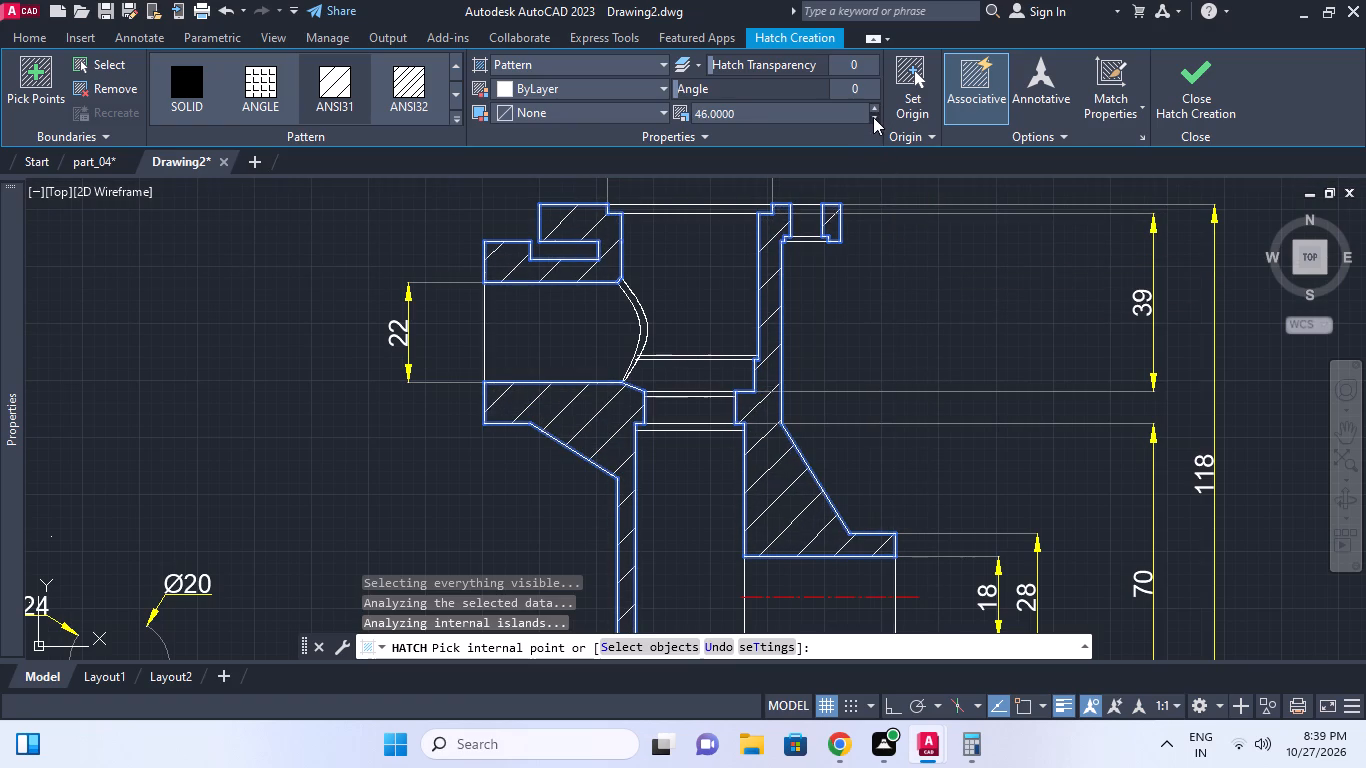
{"action": "triple_click", "coordinate": [873, 117]}
{"action": "double_click", "coordinate": [873, 117]}
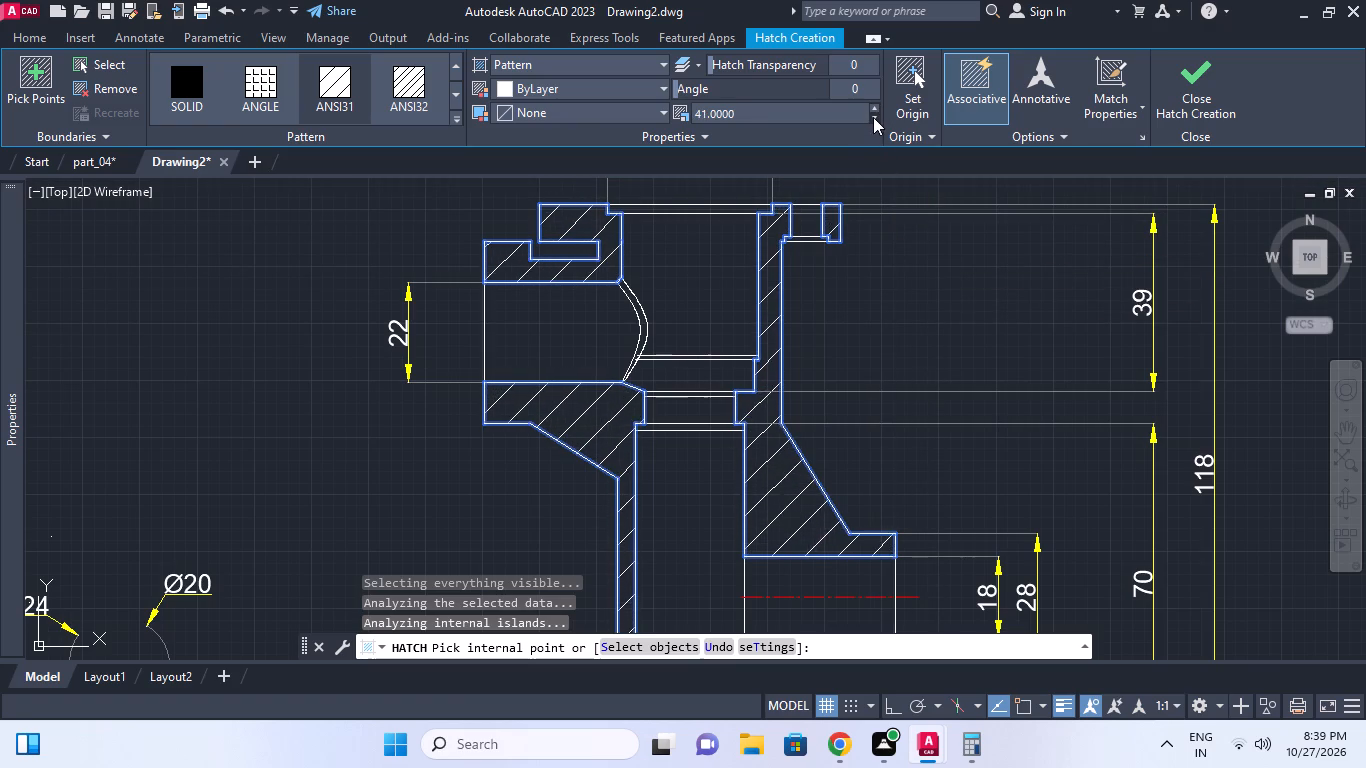
{"action": "triple_click", "coordinate": [873, 117]}
{"action": "left_click", "coordinate": [873, 117]}
{"action": "double_click", "coordinate": [873, 117]}
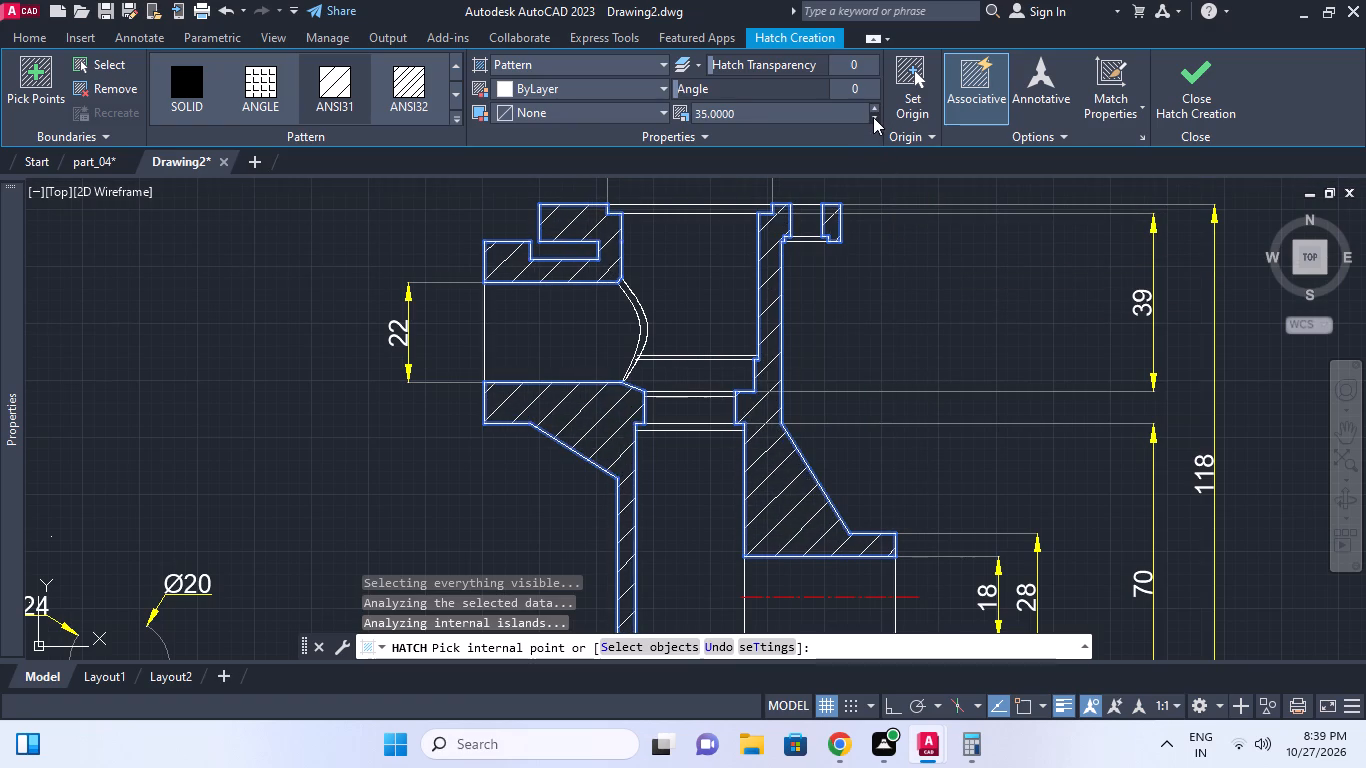
{"action": "left_click", "coordinate": [873, 117]}
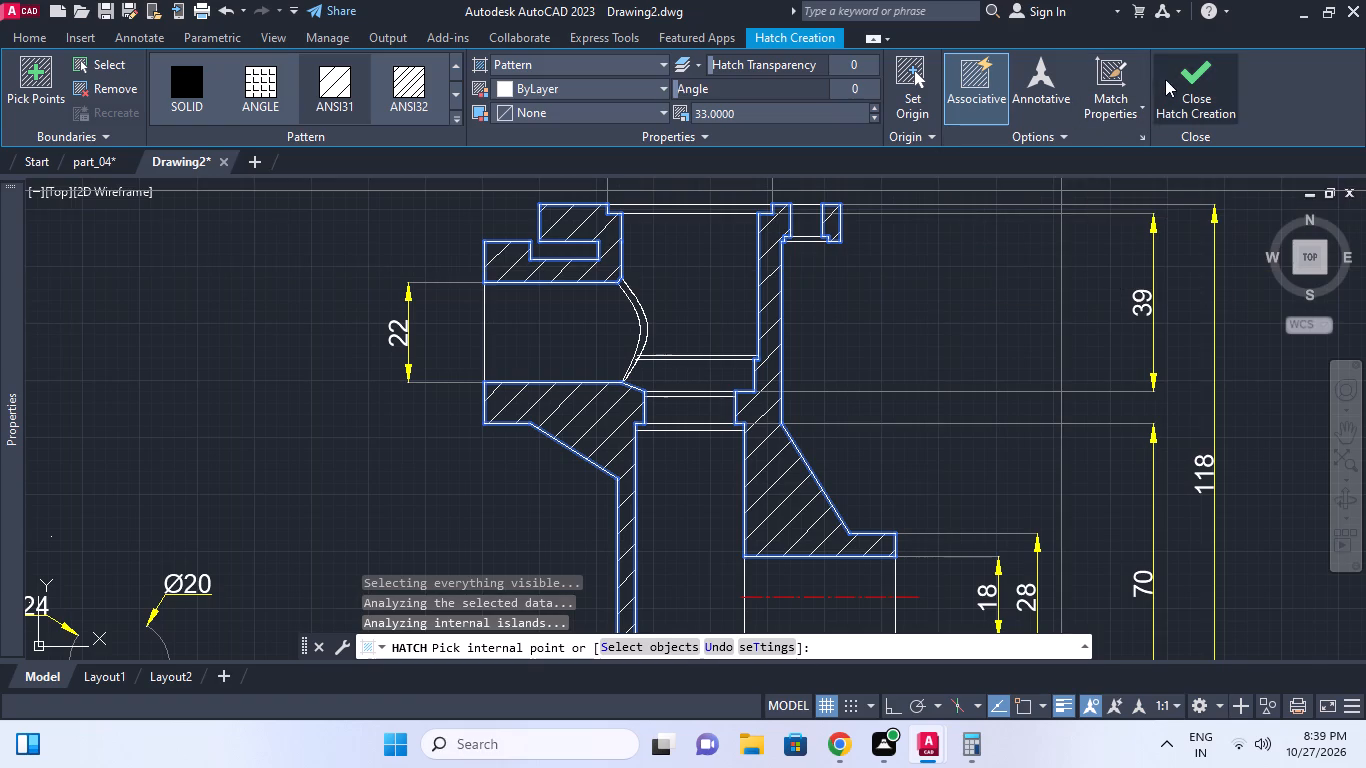
{"action": "left_click", "coordinate": [1174, 79]}
Trim the main bore's wall line where it crosses the lower port opening, using the port's two inner edges as cutting edges.
{"action": "scroll", "coordinate": [1016, 311], "scroll_direction": "down", "scroll_amount": 1}
{"action": "middle_click_drag", "start_coordinate": [971, 374], "coordinate": [992, 273]}
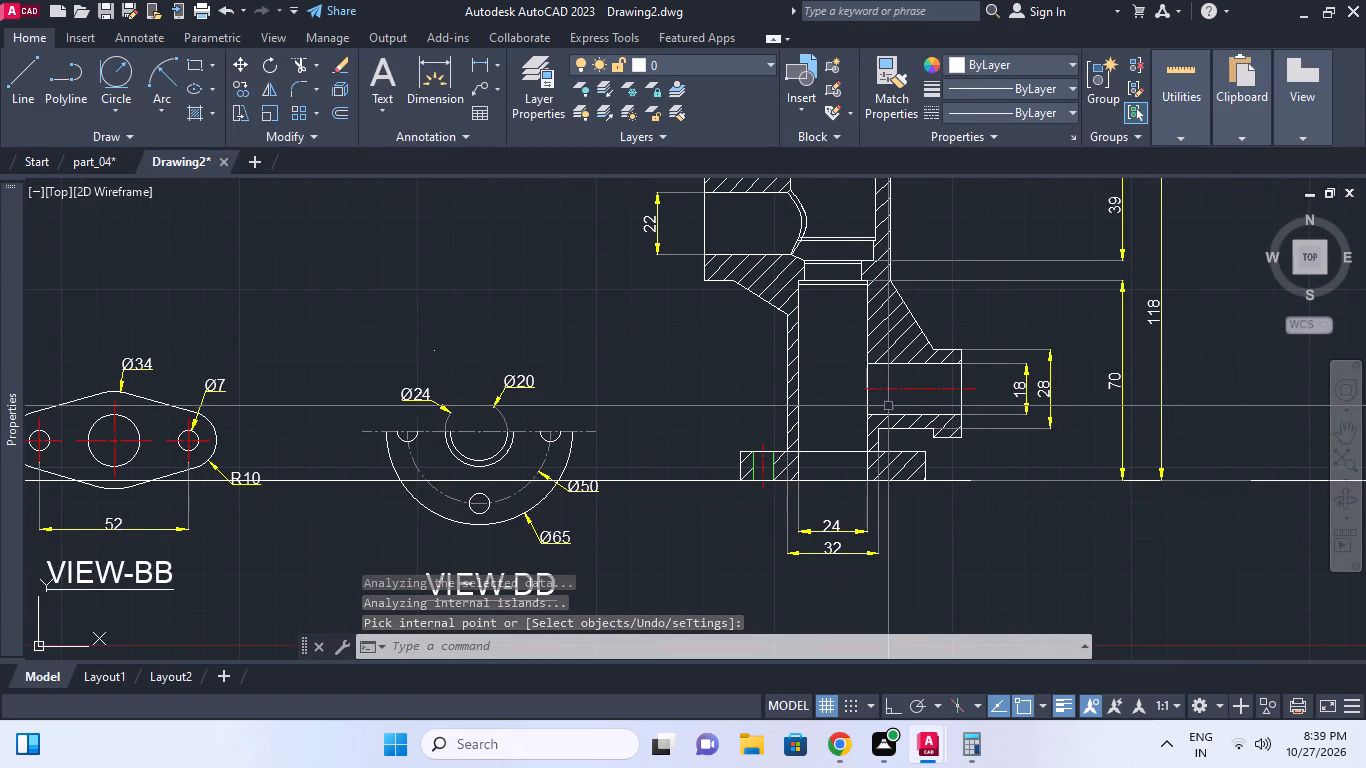
{"action": "scroll", "coordinate": [888, 383], "scroll_direction": "up", "scroll_amount": 1}
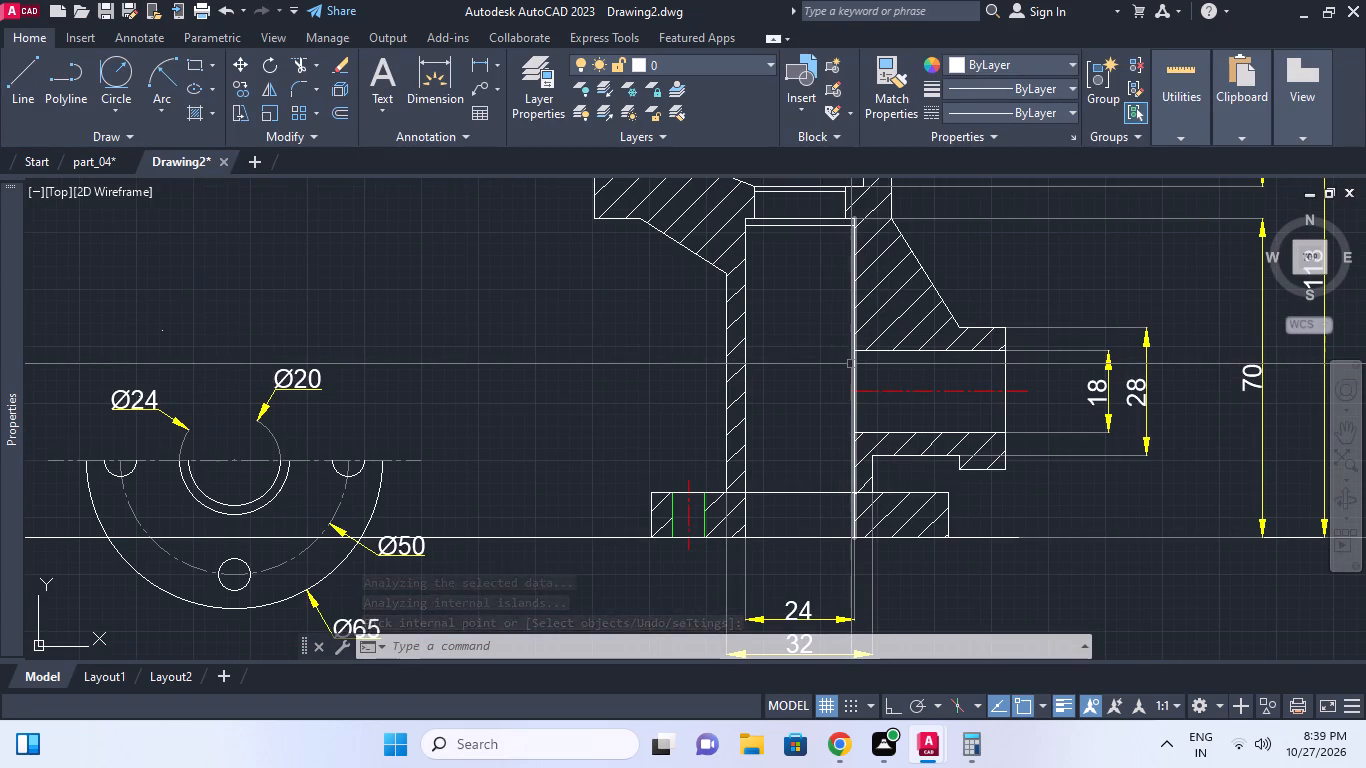
{"action": "left_click", "coordinate": [853, 364]}
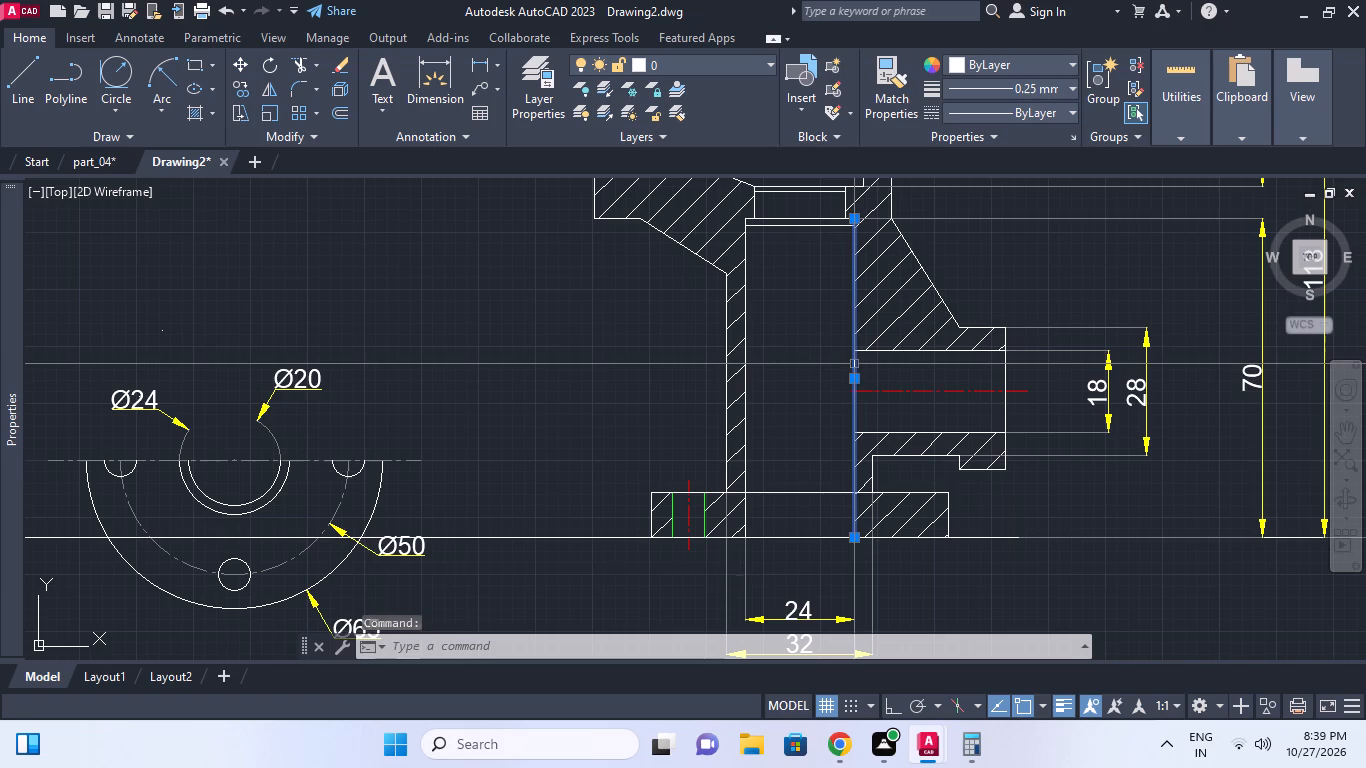
{"action": "key", "text": "Escape"}
{"action": "middle_click", "coordinate": [854, 364]}
{"action": "key", "text": "Escape"}
{"action": "middle_click", "coordinate": [857, 361]}
{"action": "key", "text": "t"}
{"action": "key", "text": "r"}
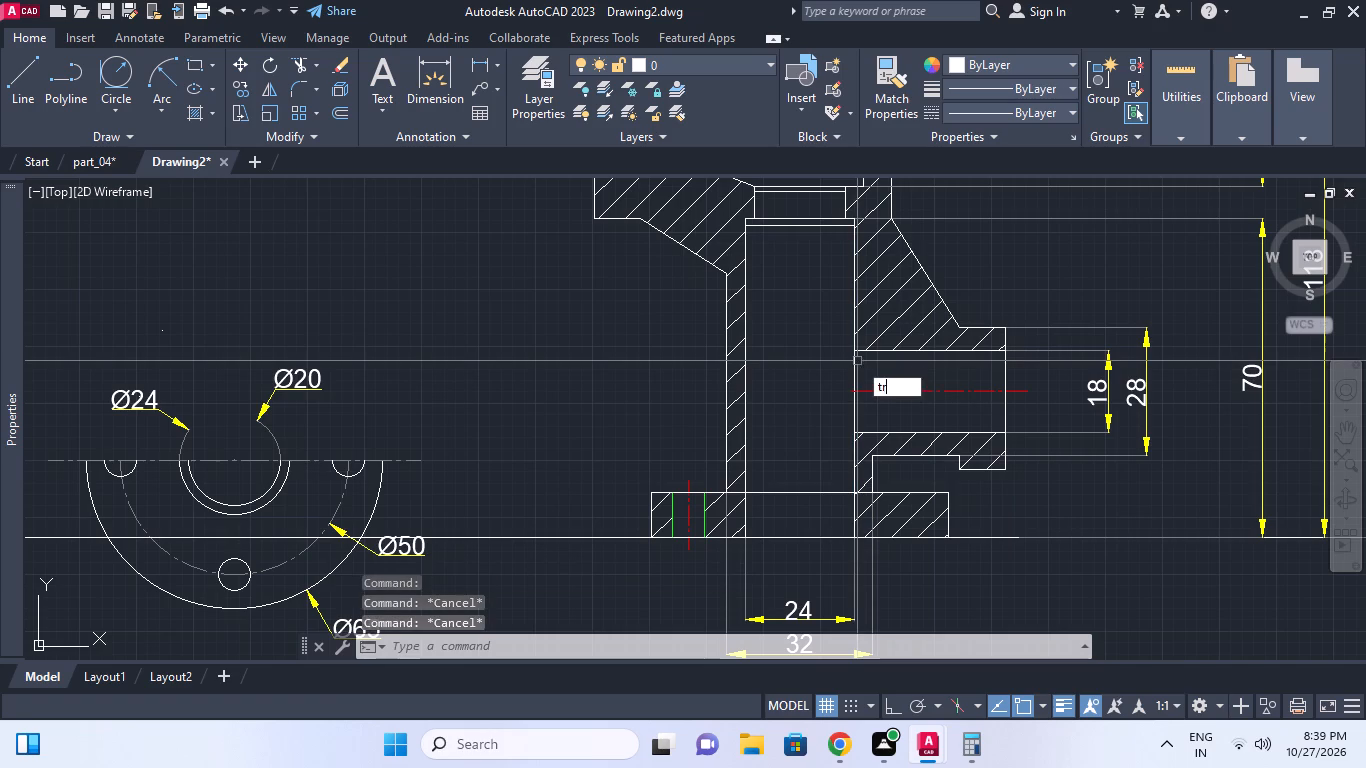
{"action": "key", "text": "space"}
{"action": "scroll", "coordinate": [864, 352], "scroll_direction": "up", "scroll_amount": 2}
{"action": "left_click", "coordinate": [862, 349]}
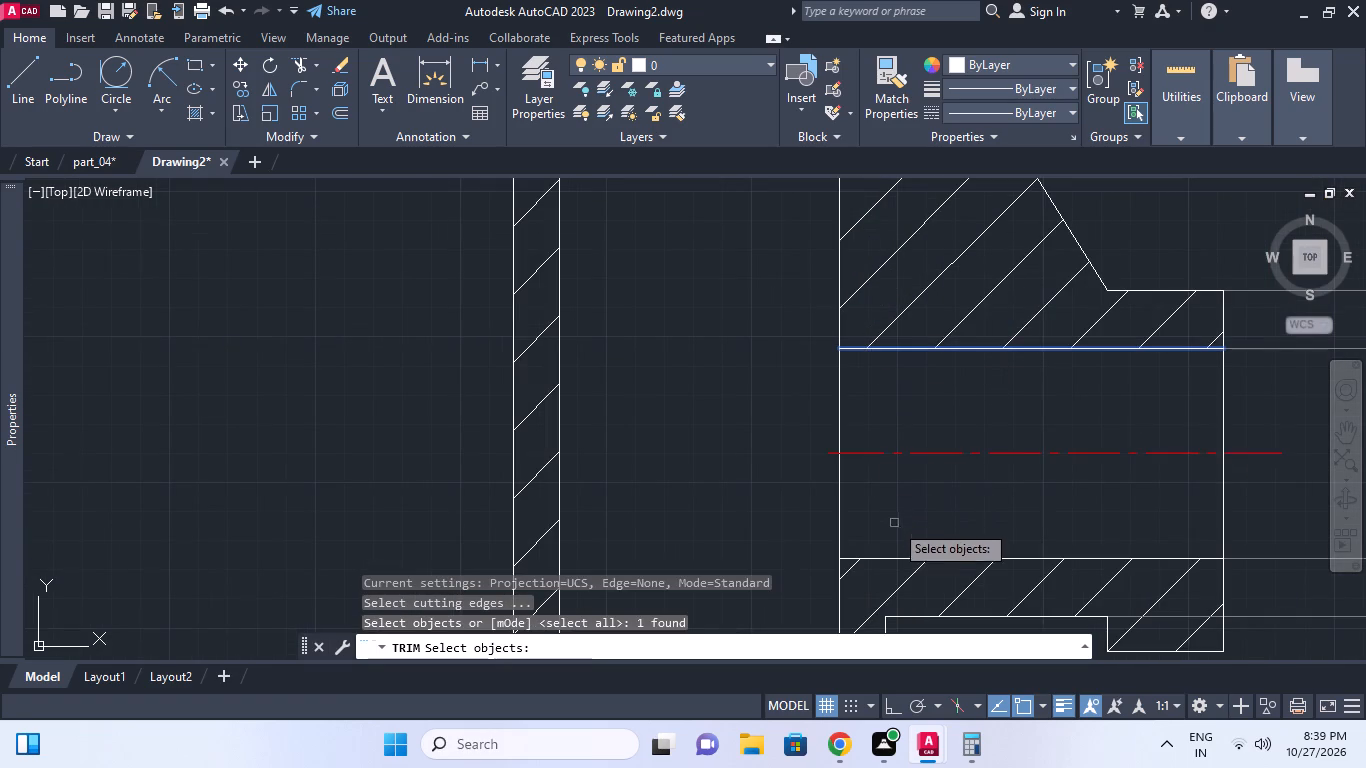
{"action": "left_click", "coordinate": [904, 557]}
{"action": "key", "text": "space"}
{"action": "left_click", "coordinate": [836, 504]}
{"action": "key", "text": "Escape"}
{"action": "middle_click", "coordinate": [884, 478]}
{"action": "scroll", "coordinate": [884, 478], "scroll_direction": "down", "scroll_amount": 1}
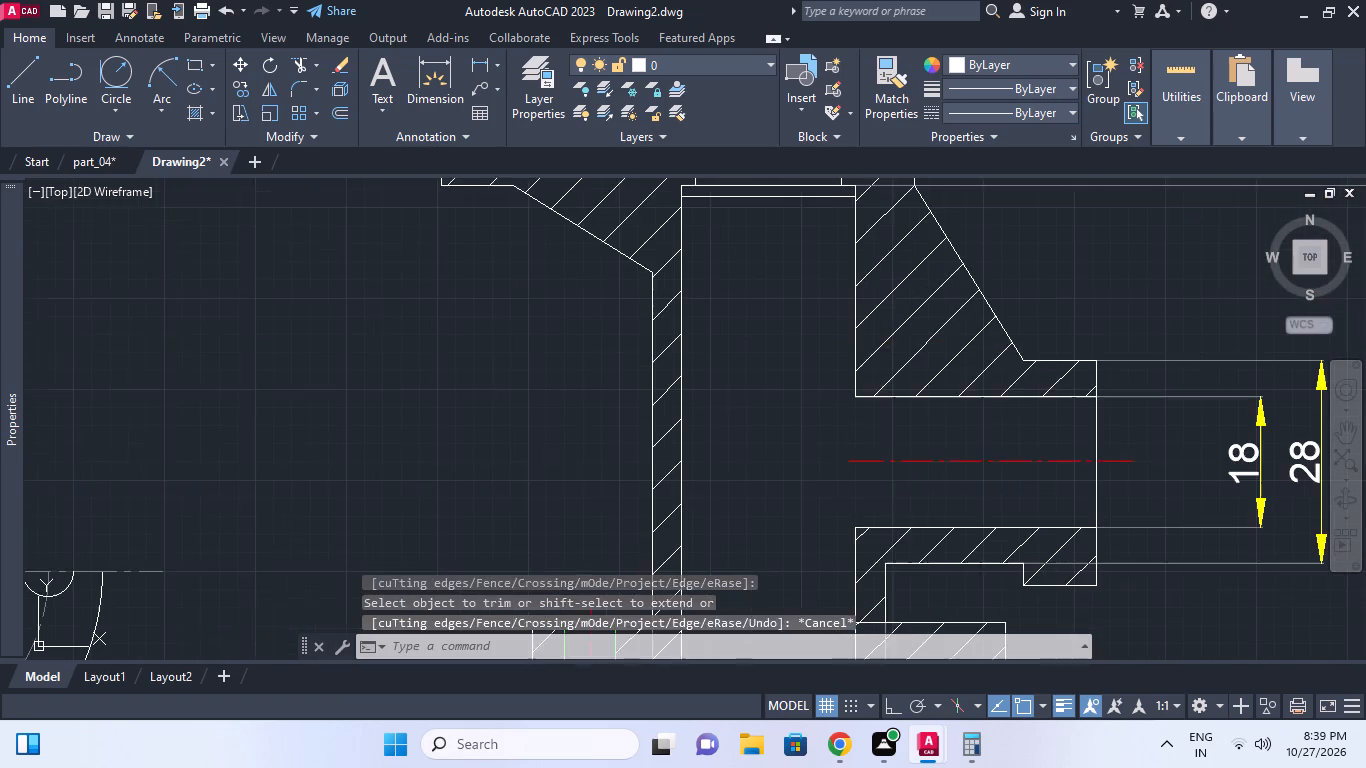
{"action": "key", "text": "Escape"}
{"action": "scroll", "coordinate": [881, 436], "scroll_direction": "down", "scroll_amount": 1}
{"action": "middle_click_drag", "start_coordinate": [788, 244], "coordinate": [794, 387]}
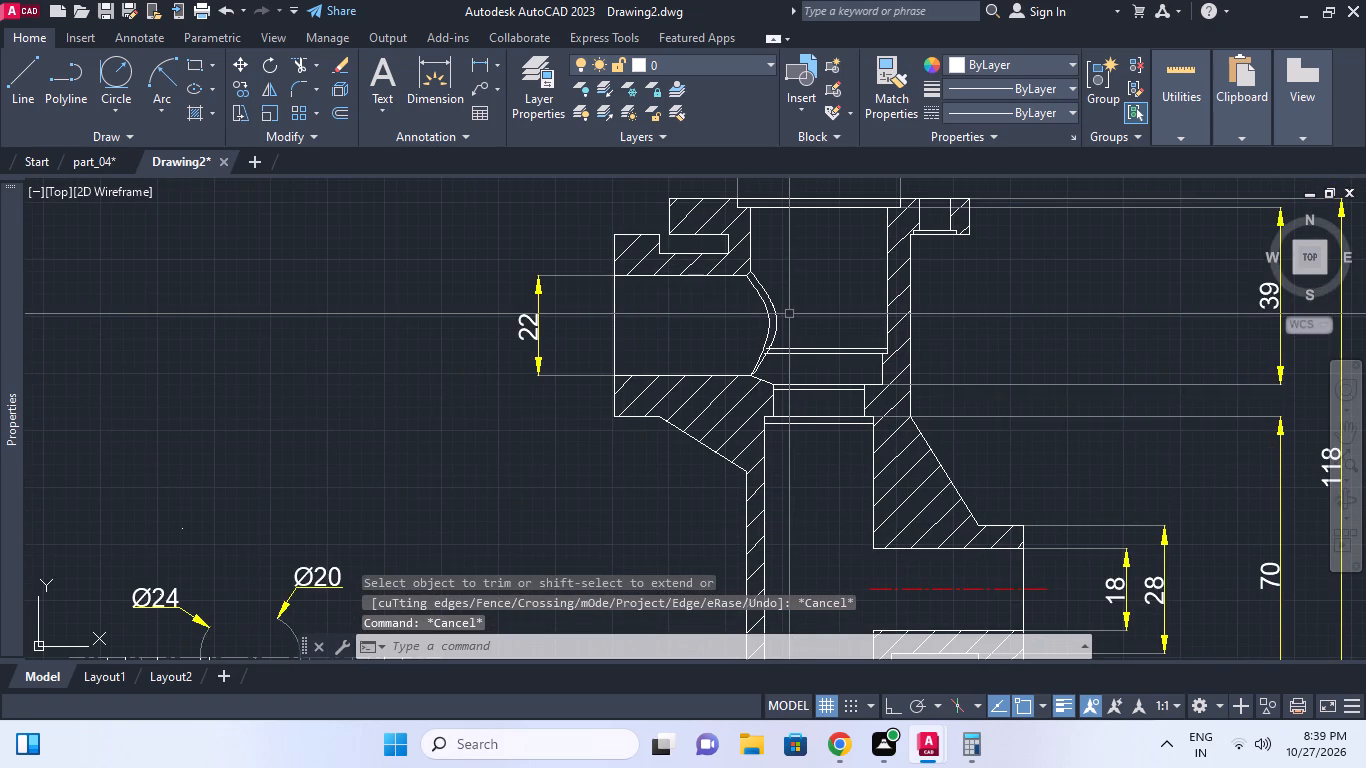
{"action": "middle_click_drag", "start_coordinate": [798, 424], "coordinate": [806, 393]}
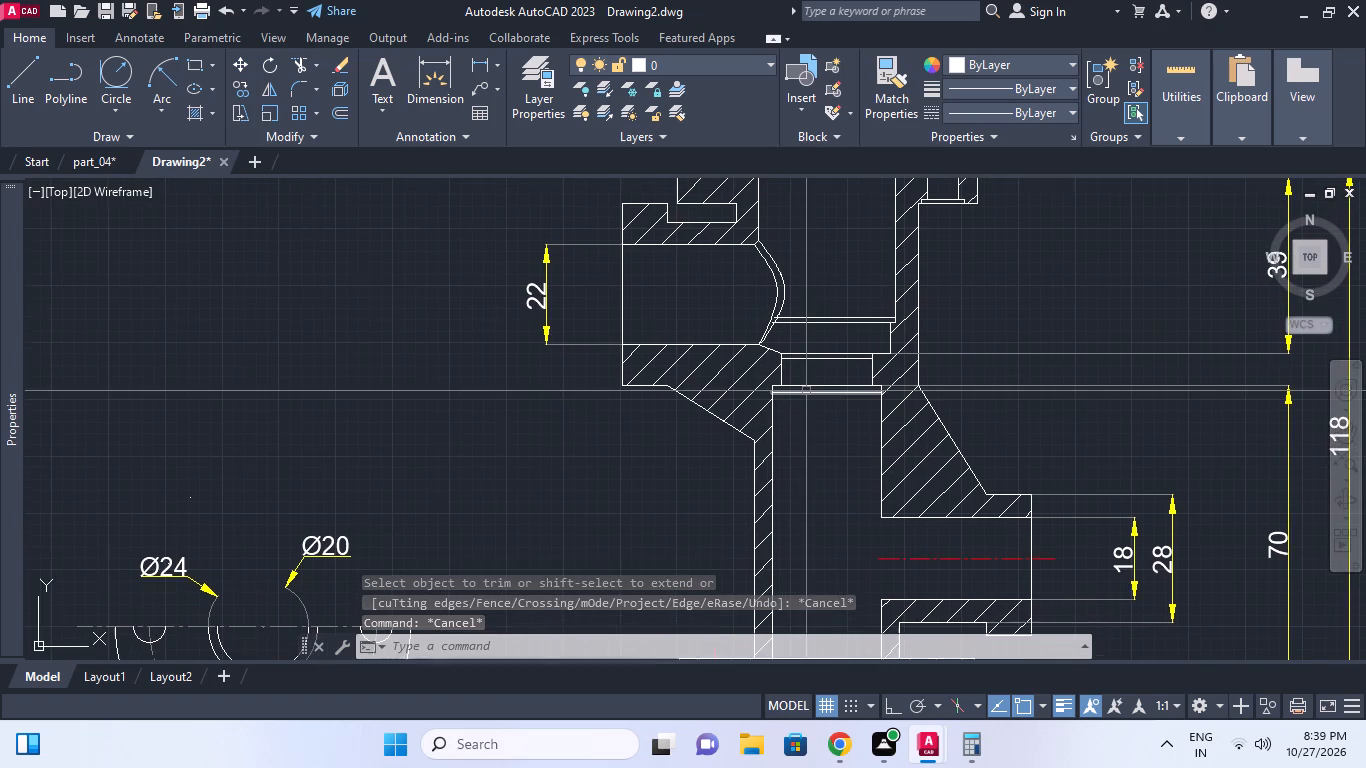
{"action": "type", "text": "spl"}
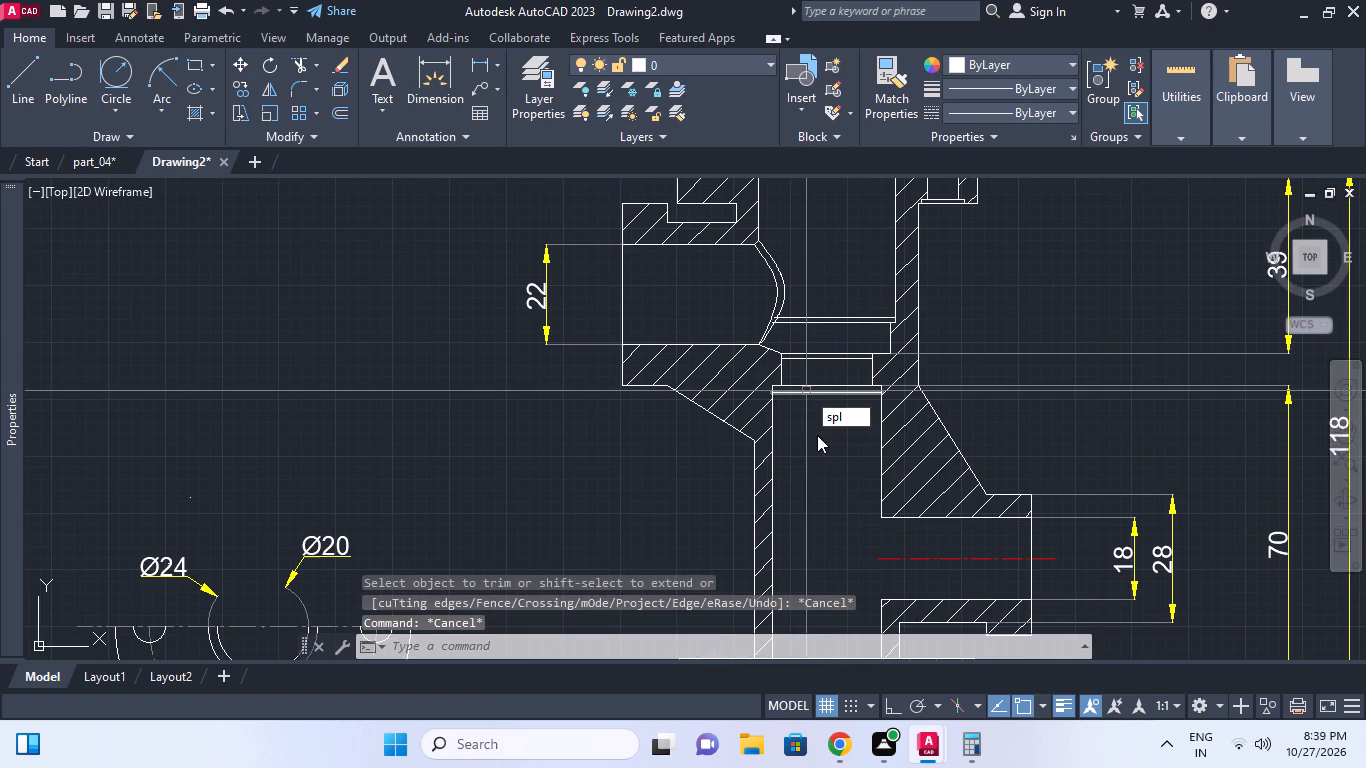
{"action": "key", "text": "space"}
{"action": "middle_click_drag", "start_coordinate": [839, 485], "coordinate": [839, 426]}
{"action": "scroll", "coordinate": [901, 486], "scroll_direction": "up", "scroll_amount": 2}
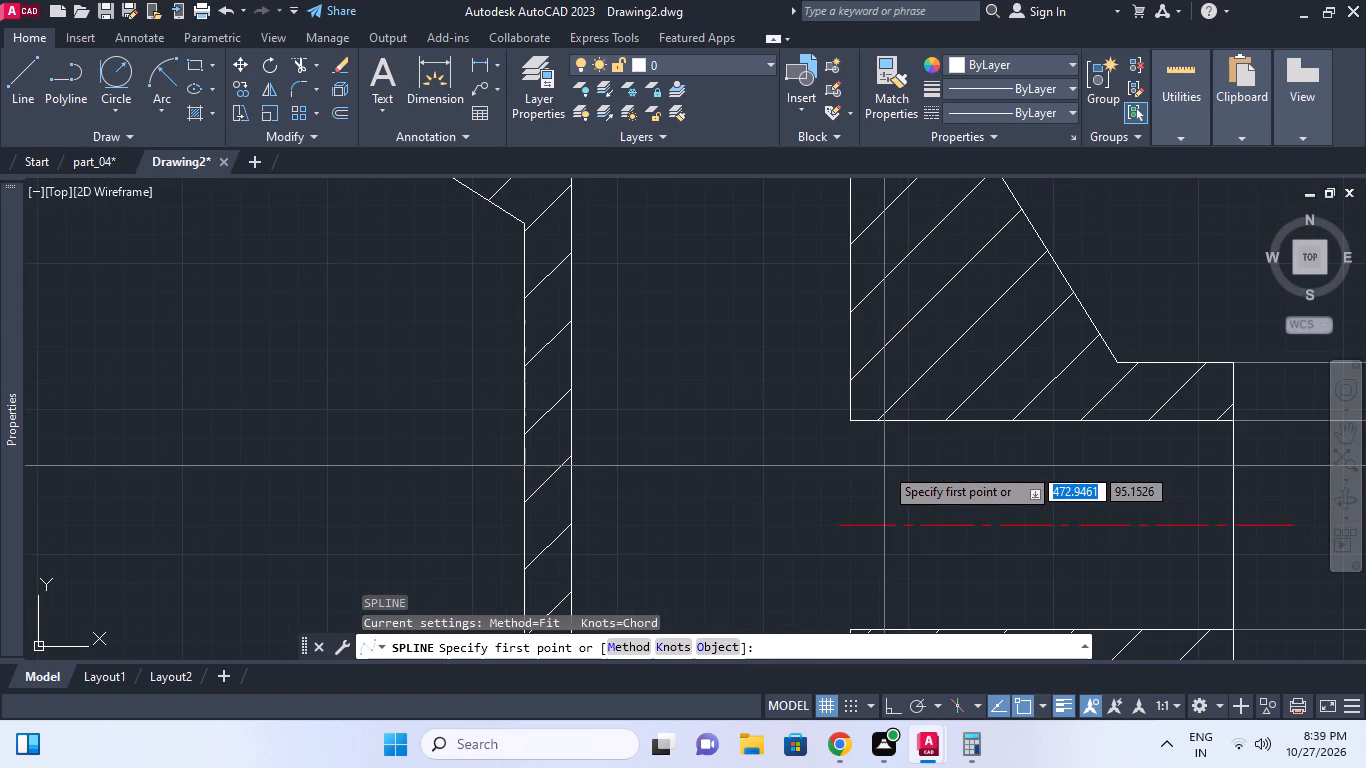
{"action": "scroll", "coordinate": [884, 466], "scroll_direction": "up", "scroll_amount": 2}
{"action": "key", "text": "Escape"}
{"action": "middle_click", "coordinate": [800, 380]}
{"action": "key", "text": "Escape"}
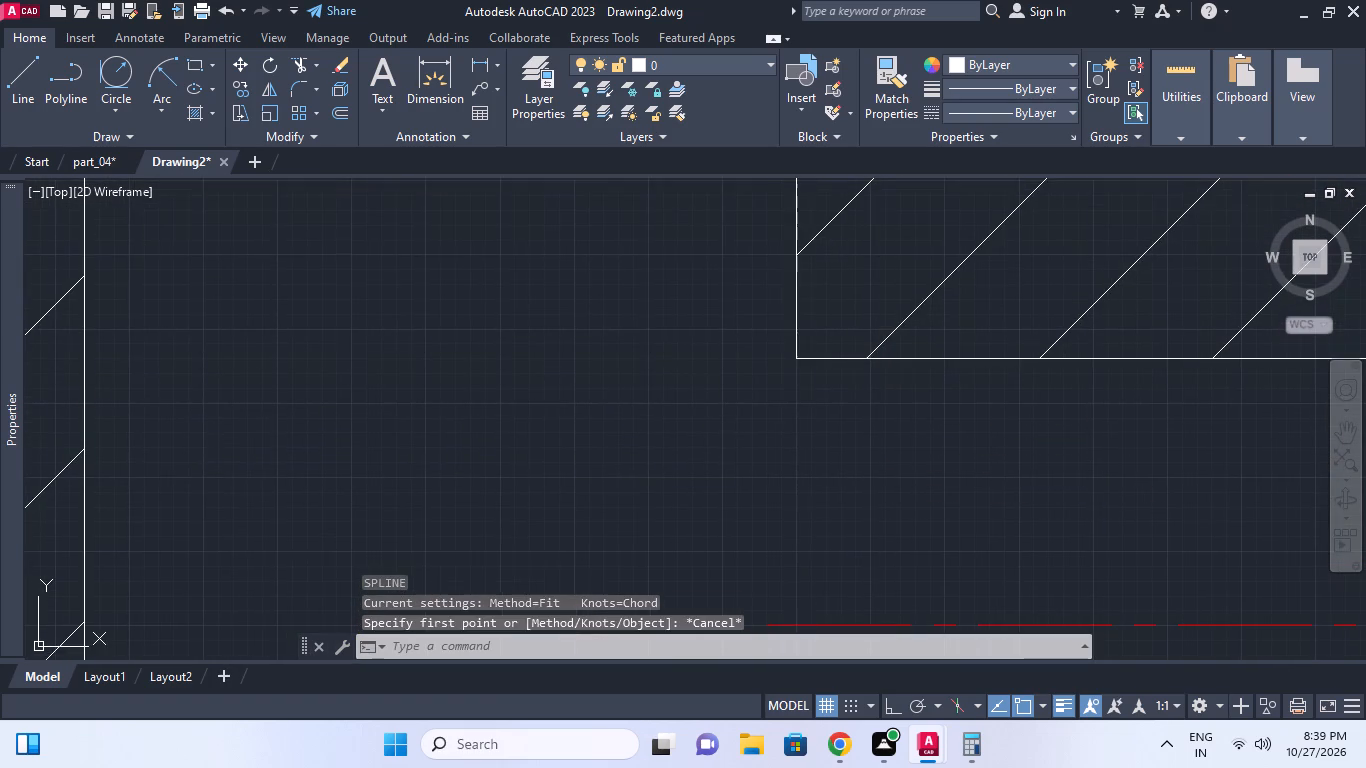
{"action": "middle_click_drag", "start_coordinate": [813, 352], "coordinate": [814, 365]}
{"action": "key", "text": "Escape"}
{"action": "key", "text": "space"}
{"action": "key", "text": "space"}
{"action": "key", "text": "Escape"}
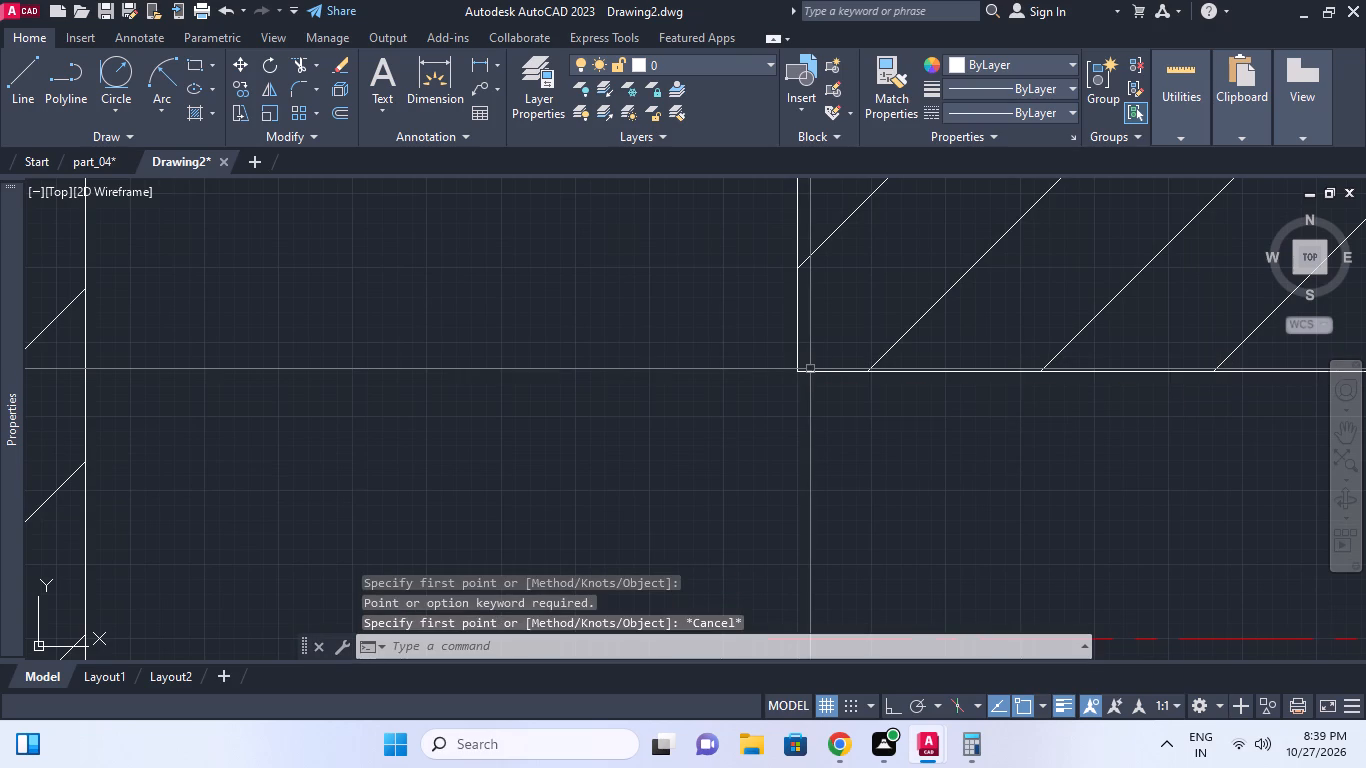
Offset the main bore wall line and the lower port's upper inner edge by 1 into the hatched wall.
{"action": "type", "text": "o 1"}
{"action": "key", "text": "space"}
{"action": "left_click", "coordinate": [794, 347]}
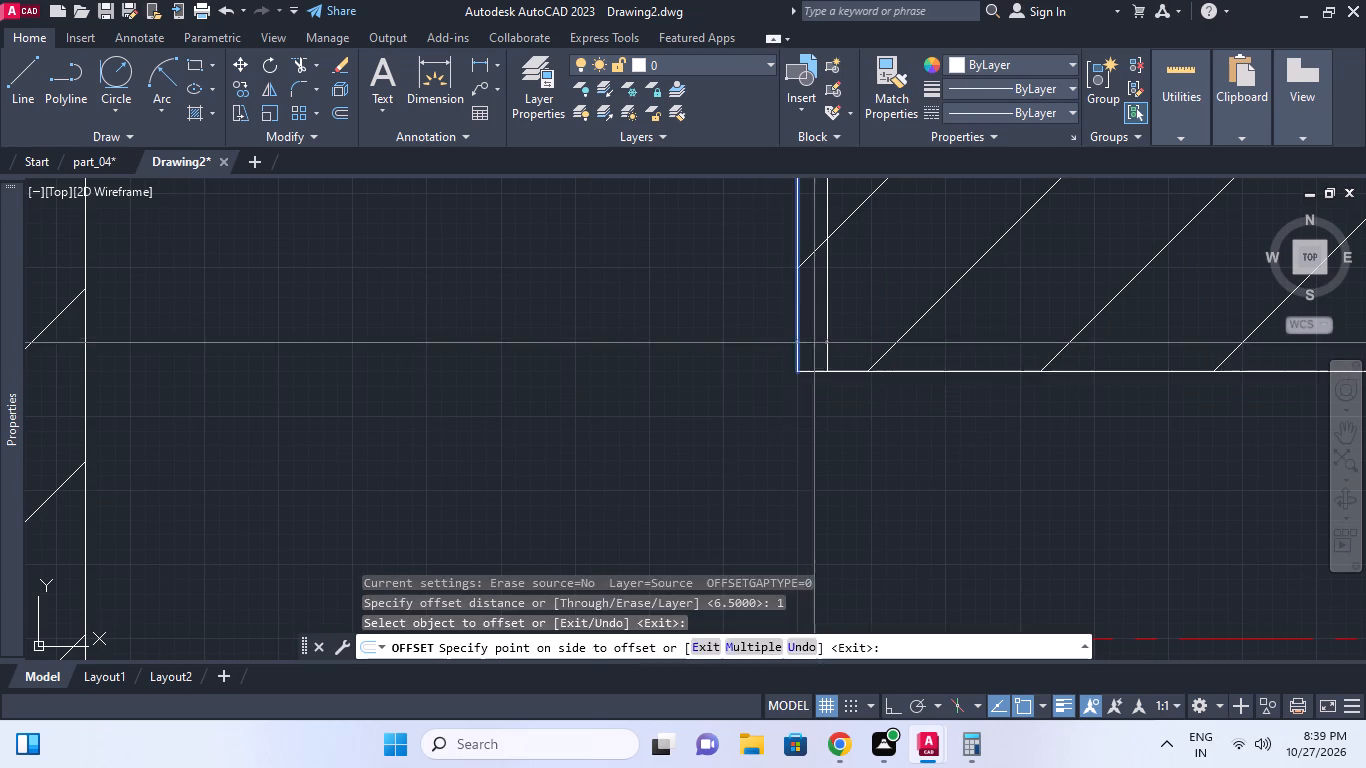
{"action": "left_click", "coordinate": [814, 343]}
{"action": "left_click", "coordinate": [851, 372]}
{"action": "left_click", "coordinate": [848, 343]}
{"action": "key", "text": "Escape"}
{"action": "middle_click", "coordinate": [832, 357]}
Draw a diagonal chamfer line between the offset ends at the corner of the bore and the lower port's upper wall.
{"action": "key", "text": "l"}
{"action": "key", "text": "space"}
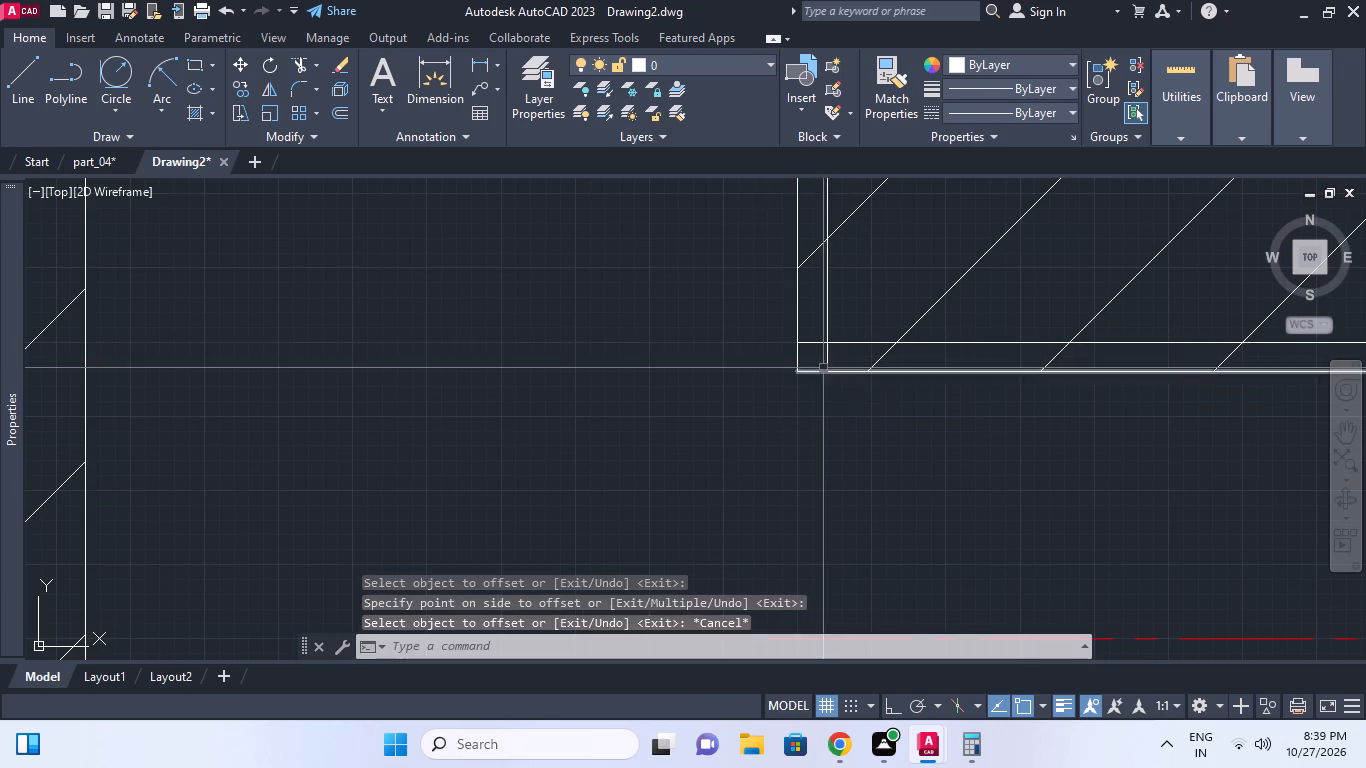
{"action": "left_click", "coordinate": [828, 371]}
{"action": "left_click", "coordinate": [802, 340]}
{"action": "key", "text": "Escape"}
{"action": "middle_click", "coordinate": [811, 343]}
Erase the horizontal and vertical offset construction lines beside the upper chamfer of the lower port.
{"action": "left_click", "coordinate": [811, 344]}
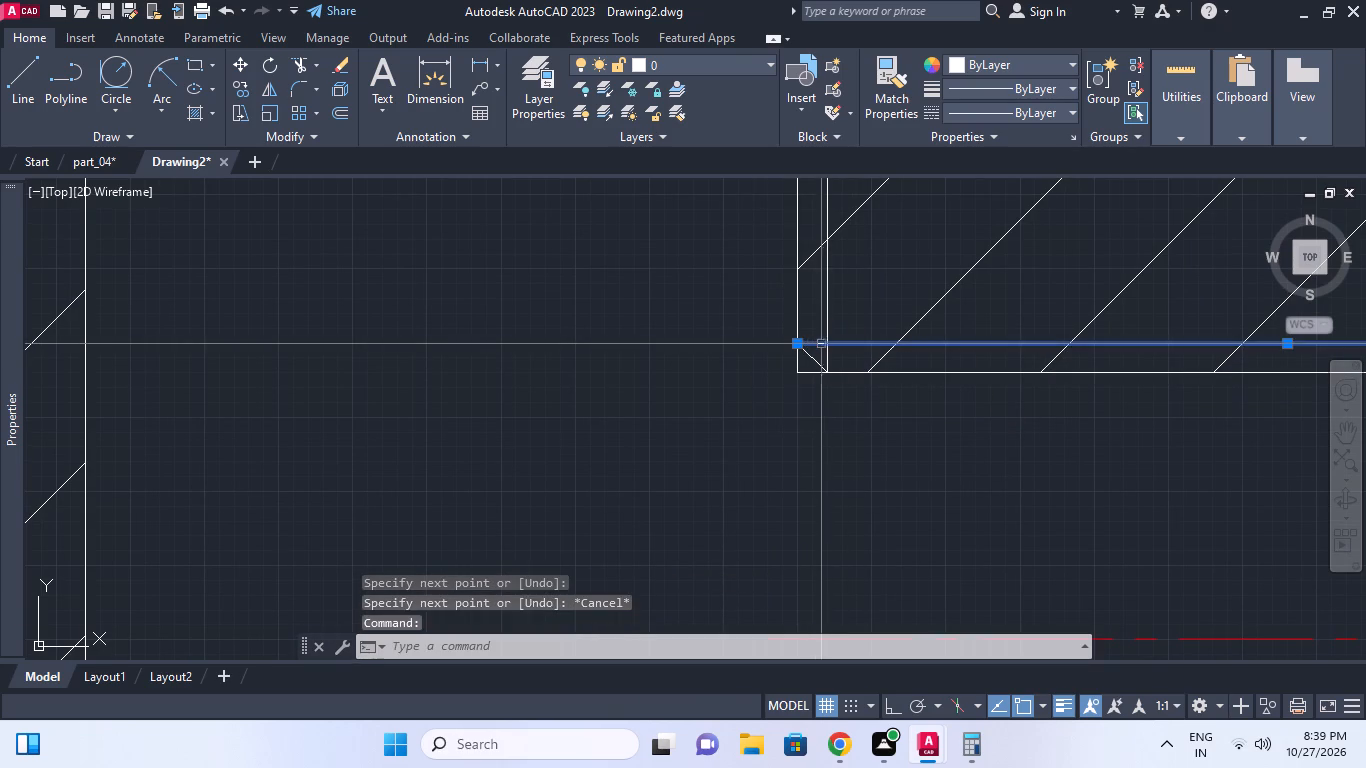
{"action": "key", "text": "e"}
{"action": "key", "text": "space"}
{"action": "left_click", "coordinate": [831, 331]}
{"action": "key", "text": "e"}
{"action": "left_click", "coordinate": [828, 326]}
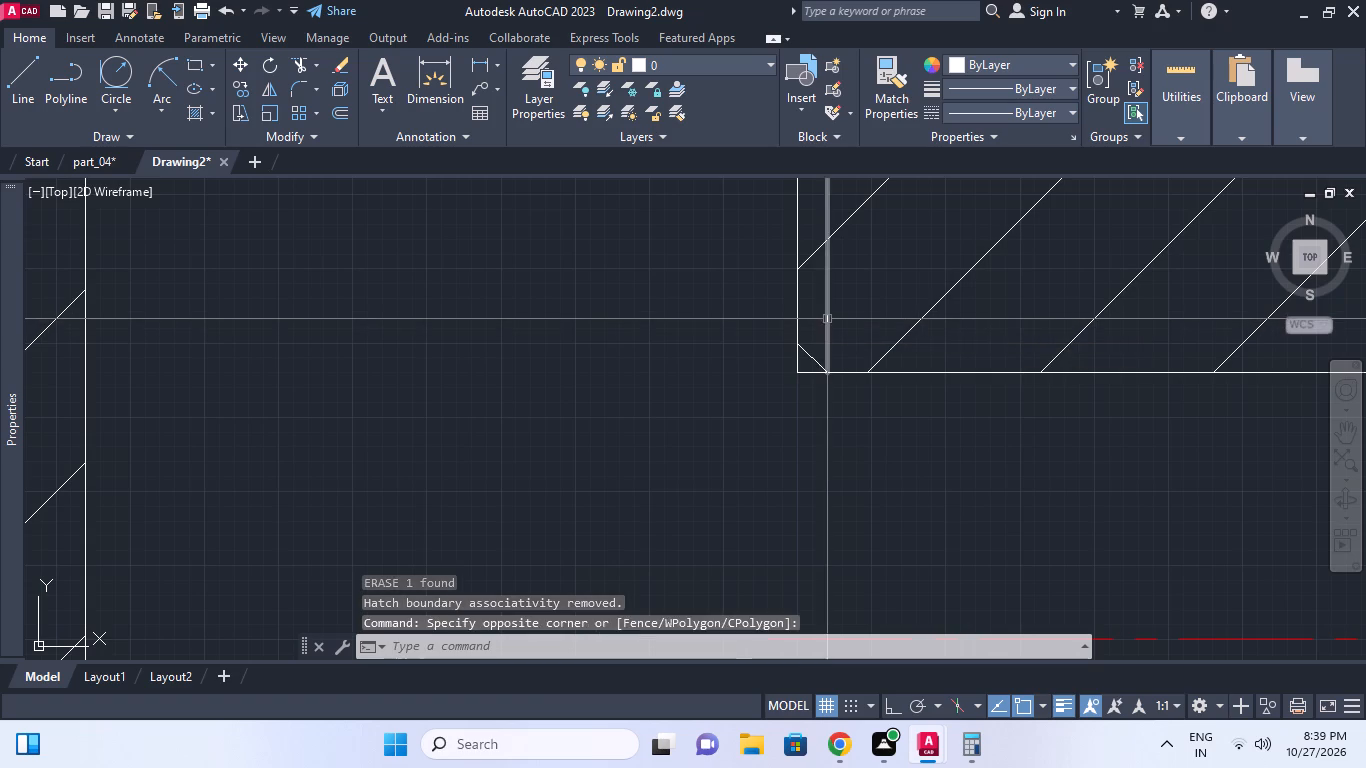
{"action": "left_click", "coordinate": [827, 319]}
{"action": "key", "text": "e"}
{"action": "key", "text": "space"}
{"action": "key", "text": "Escape"}
{"action": "middle_click", "coordinate": [790, 375]}
Trim the bore wall and port edge ends that extend past the upper chamfer line to cut off the corner.
{"action": "key", "text": "space"}
{"action": "type", "text": "tr"}
{"action": "key", "text": "space"}
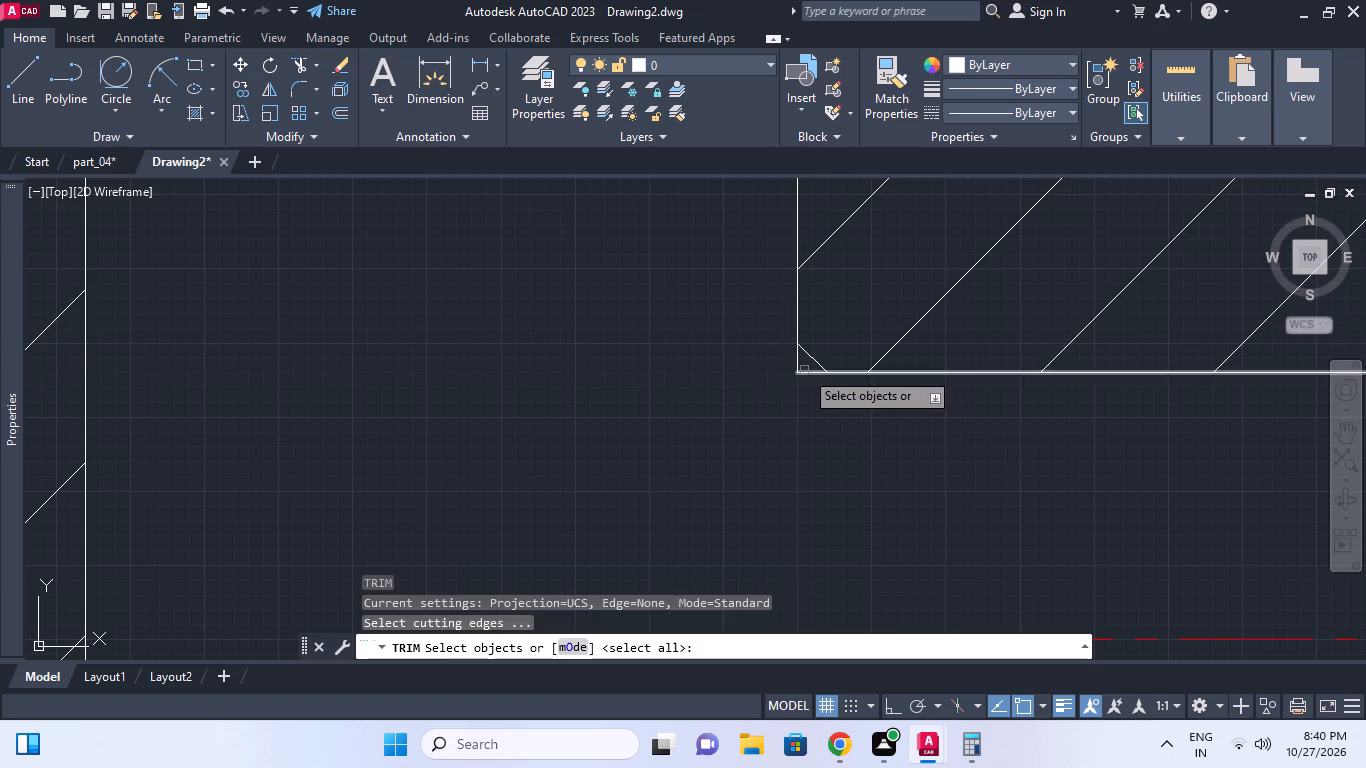
{"action": "left_click", "coordinate": [806, 357]}
{"action": "key", "text": "space"}
{"action": "left_click", "coordinate": [795, 362]}
{"action": "left_click", "coordinate": [803, 373]}
{"action": "key", "text": "Escape"}
Offset the bore wall line and the lower port's lower inner edge by 1 into the port's bottom wall.
{"action": "scroll", "coordinate": [803, 373], "scroll_direction": "down", "scroll_amount": 3}
{"action": "middle_click", "coordinate": [803, 373]}
{"action": "middle_click_drag", "start_coordinate": [851, 409], "coordinate": [879, 342]}
{"action": "scroll", "coordinate": [822, 463], "scroll_direction": "up", "scroll_amount": 1}
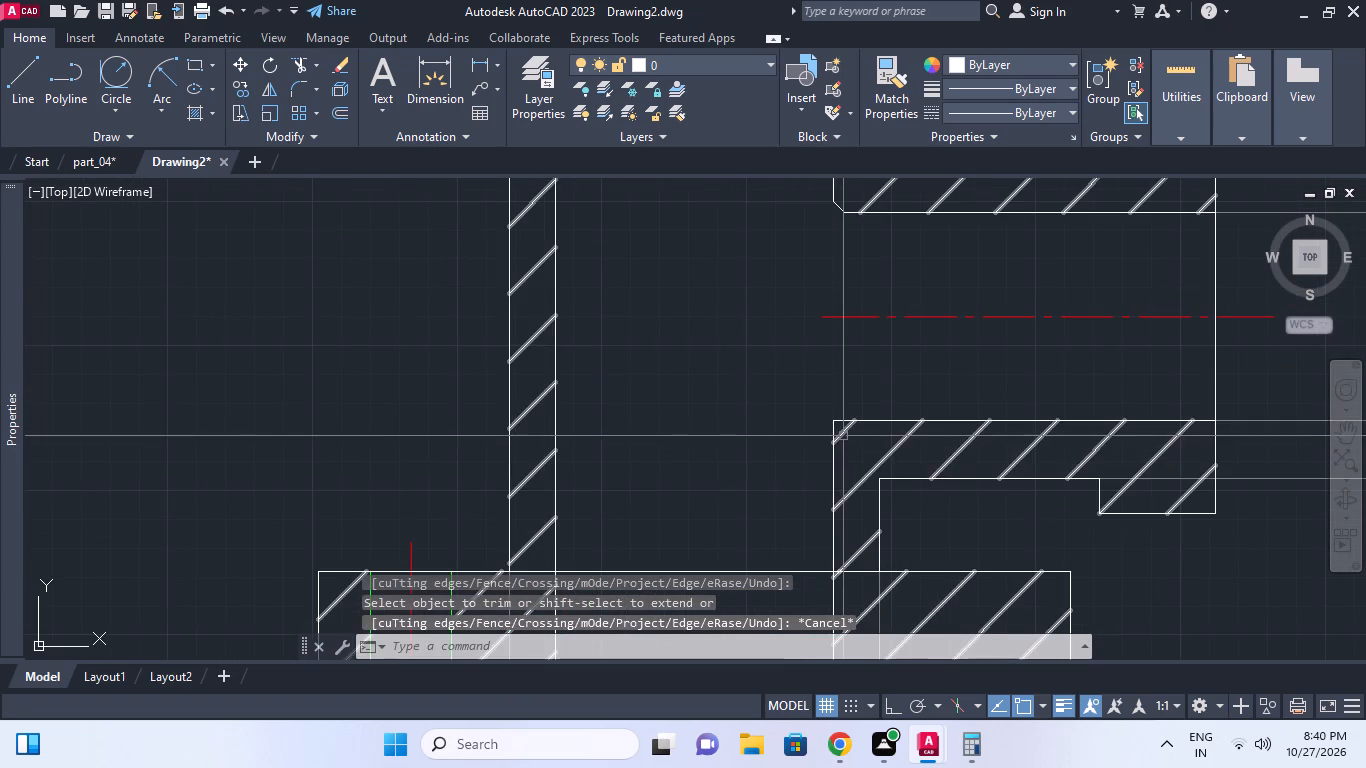
{"action": "scroll", "coordinate": [843, 436], "scroll_direction": "up", "scroll_amount": 2}
{"action": "key", "text": "Escape"}
{"action": "middle_click", "coordinate": [813, 406]}
{"action": "type", "text": "o"}
{"action": "key", "text": "space"}
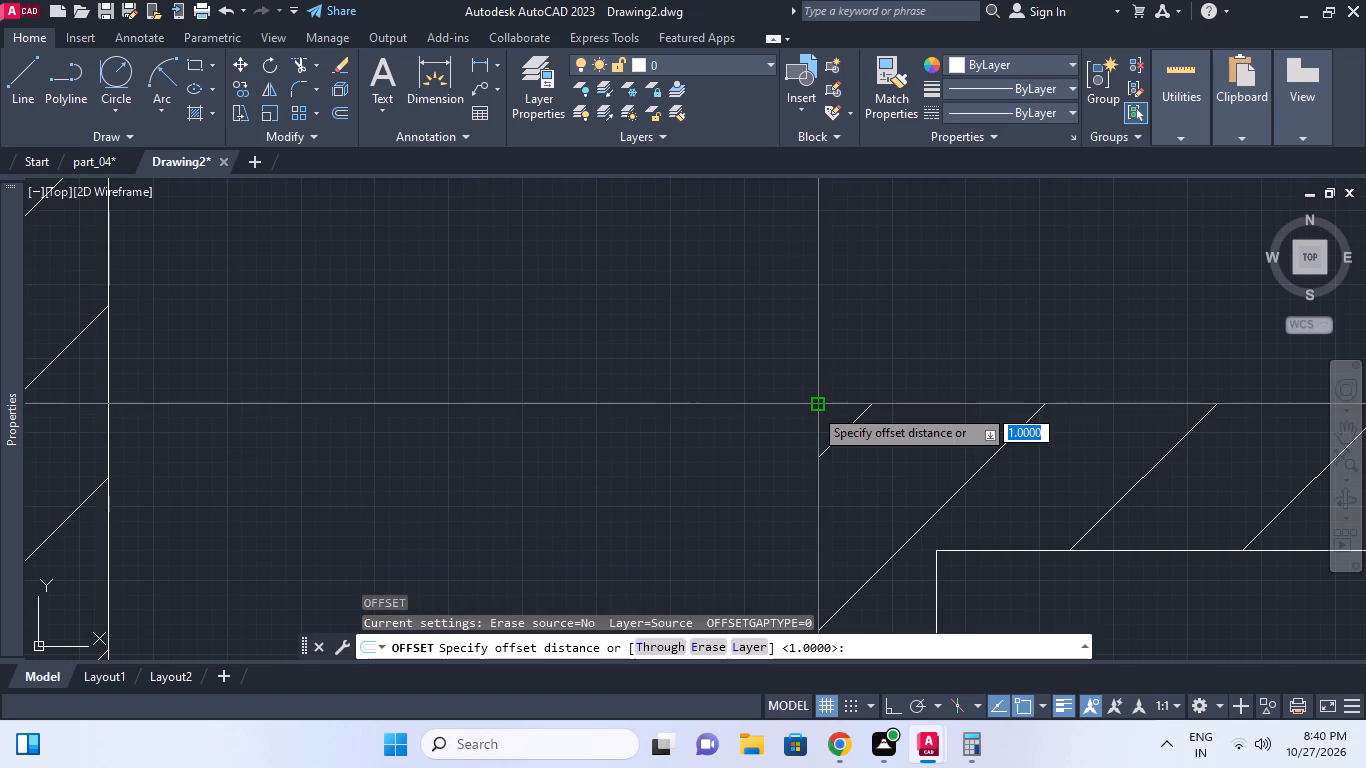
{"action": "key", "text": "space"}
{"action": "left_click", "coordinate": [821, 430]}
{"action": "left_click", "coordinate": [832, 419]}
{"action": "left_click", "coordinate": [838, 404]}
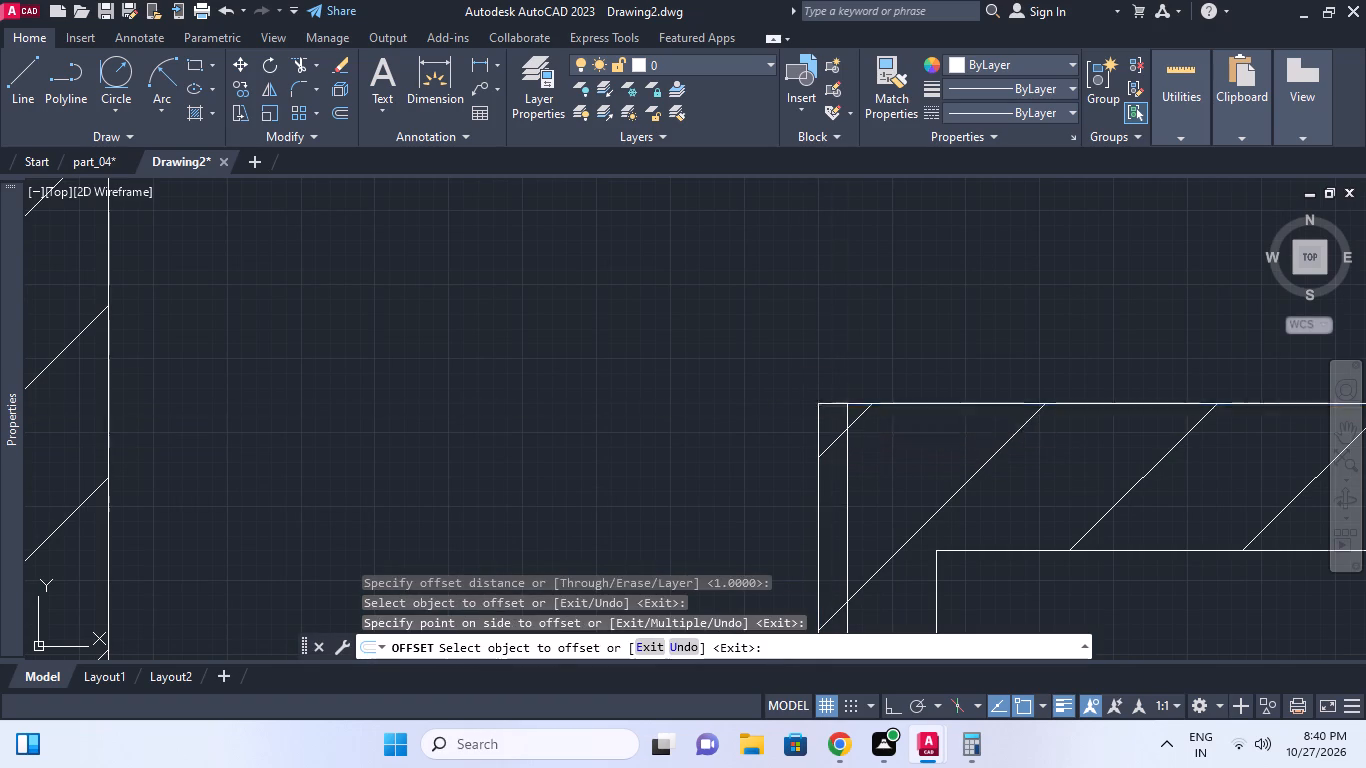
{"action": "left_click", "coordinate": [829, 447]}
{"action": "key", "text": "Escape"}
{"action": "middle_click", "coordinate": [863, 440]}
Draw a diagonal chamfer line between the offset ends at the corner of the bore and the lower port's bottom wall.
{"action": "key", "text": "l"}
{"action": "key", "text": "space"}
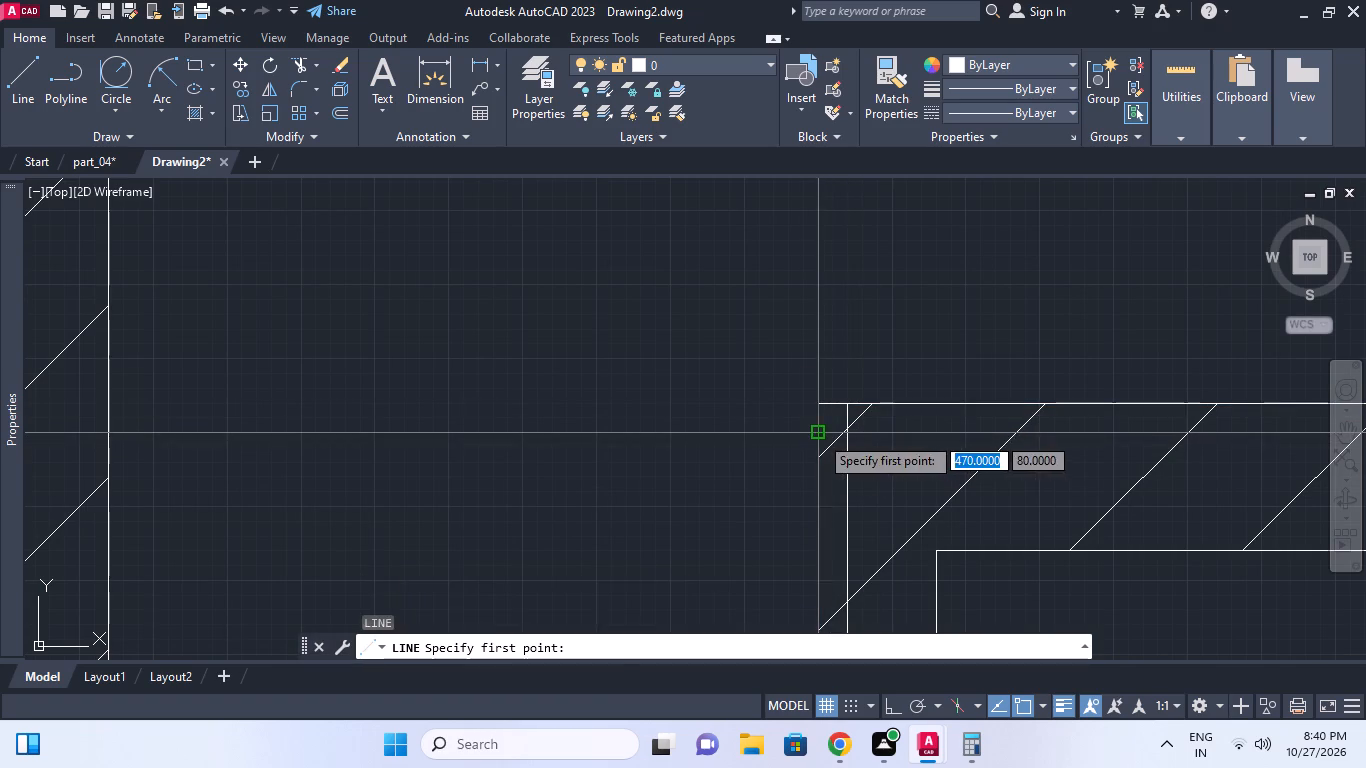
{"action": "left_click", "coordinate": [819, 435]}
{"action": "left_click", "coordinate": [853, 403]}
{"action": "key", "text": "Escape"}
{"action": "middle_click", "coordinate": [831, 411]}
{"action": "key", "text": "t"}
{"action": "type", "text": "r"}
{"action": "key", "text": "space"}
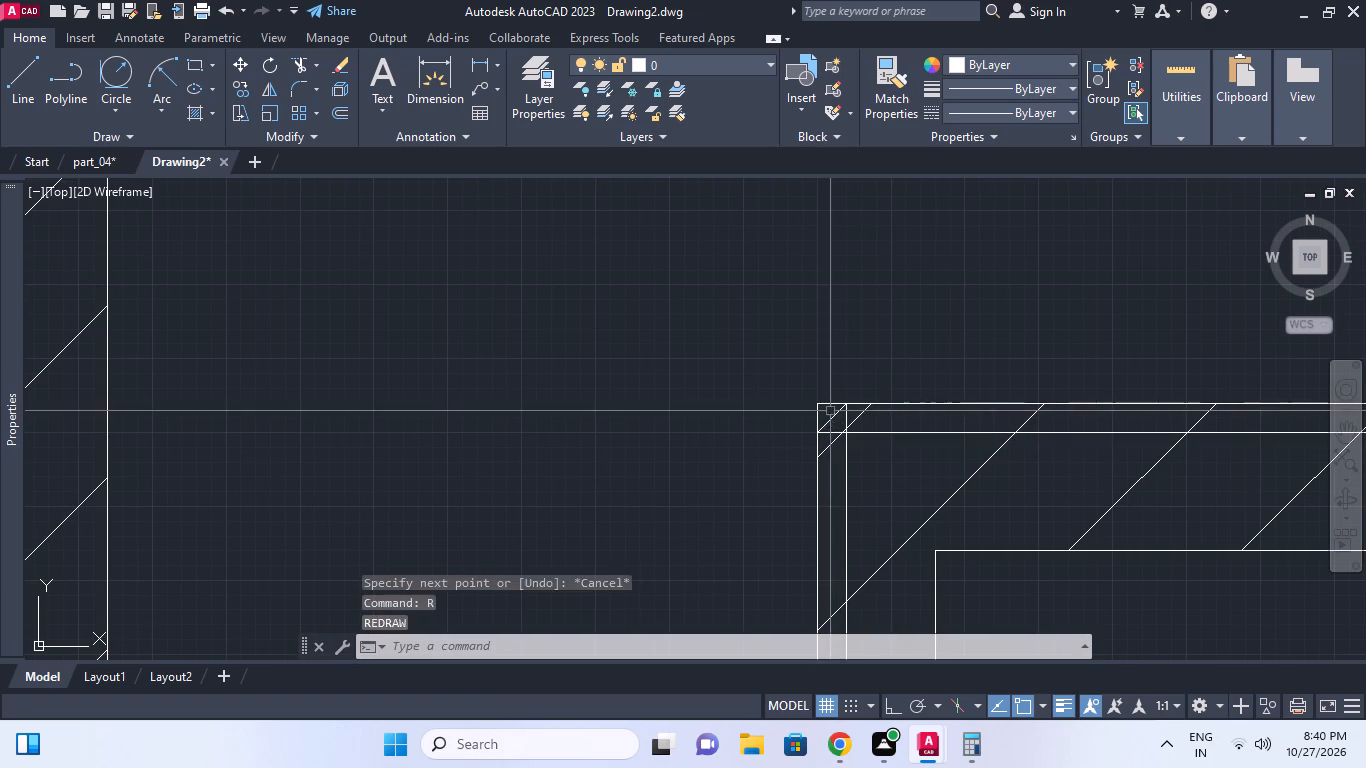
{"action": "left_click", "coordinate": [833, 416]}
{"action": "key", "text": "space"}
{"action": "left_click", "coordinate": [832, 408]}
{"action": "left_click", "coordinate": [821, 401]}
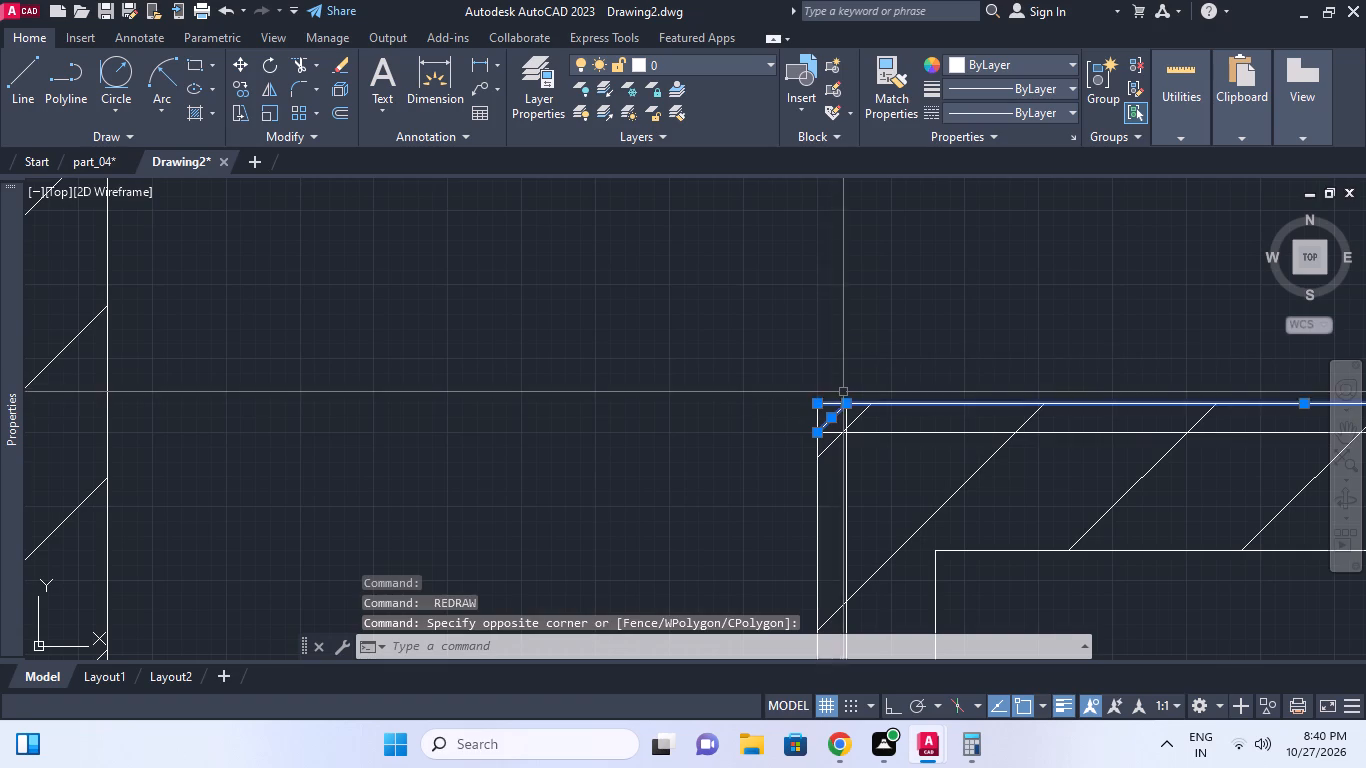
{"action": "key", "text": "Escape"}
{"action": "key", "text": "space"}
Trim the port edge and bore wall ends that extend past the lower chamfer line.
{"action": "left_click", "coordinate": [826, 419]}
{"action": "type", "text": "tr"}
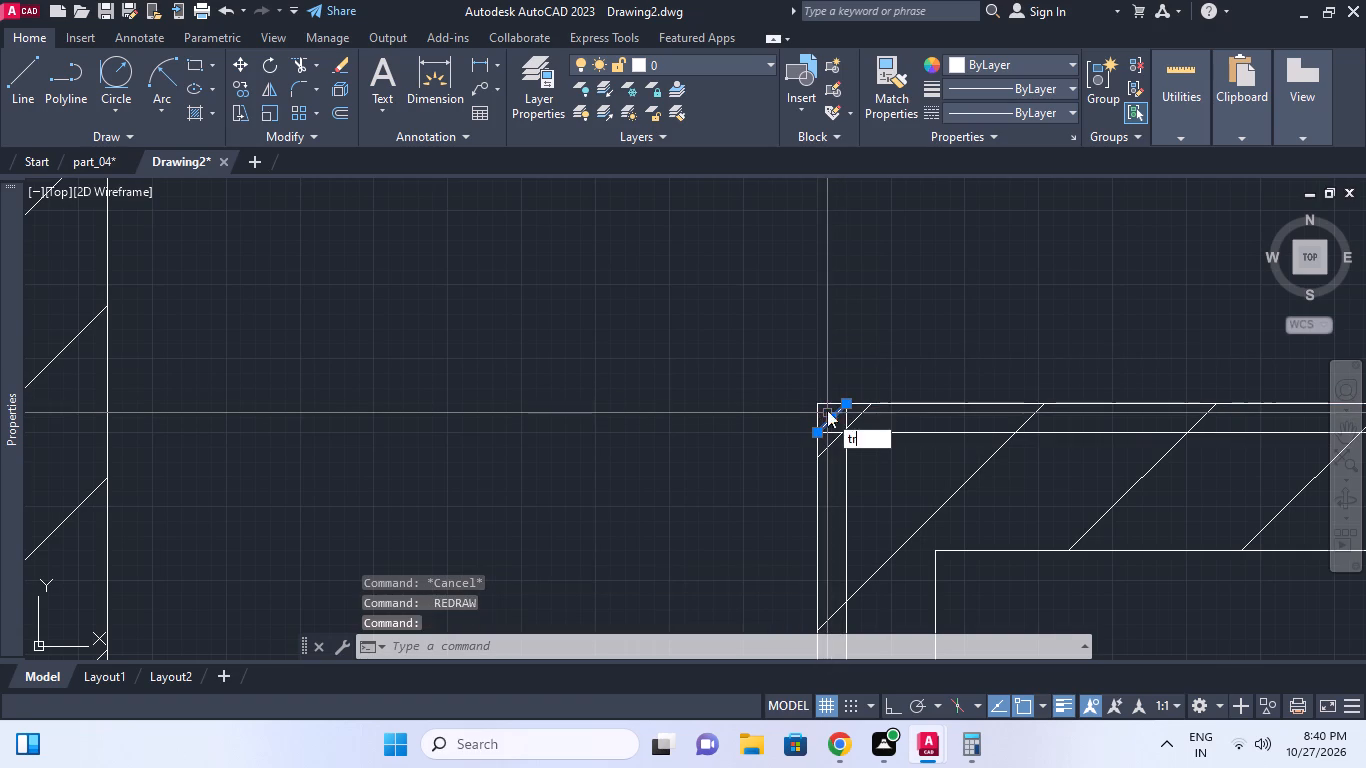
{"action": "key", "text": "space"}
{"action": "left_click", "coordinate": [826, 405]}
{"action": "left_click", "coordinate": [817, 411]}
{"action": "key", "text": "Escape"}
Erase the vertical and horizontal offset construction lines beside the lower chamfer of the lower port.
{"action": "left_click", "coordinate": [849, 453]}
{"action": "key", "text": "e"}
{"action": "key", "text": "space"}
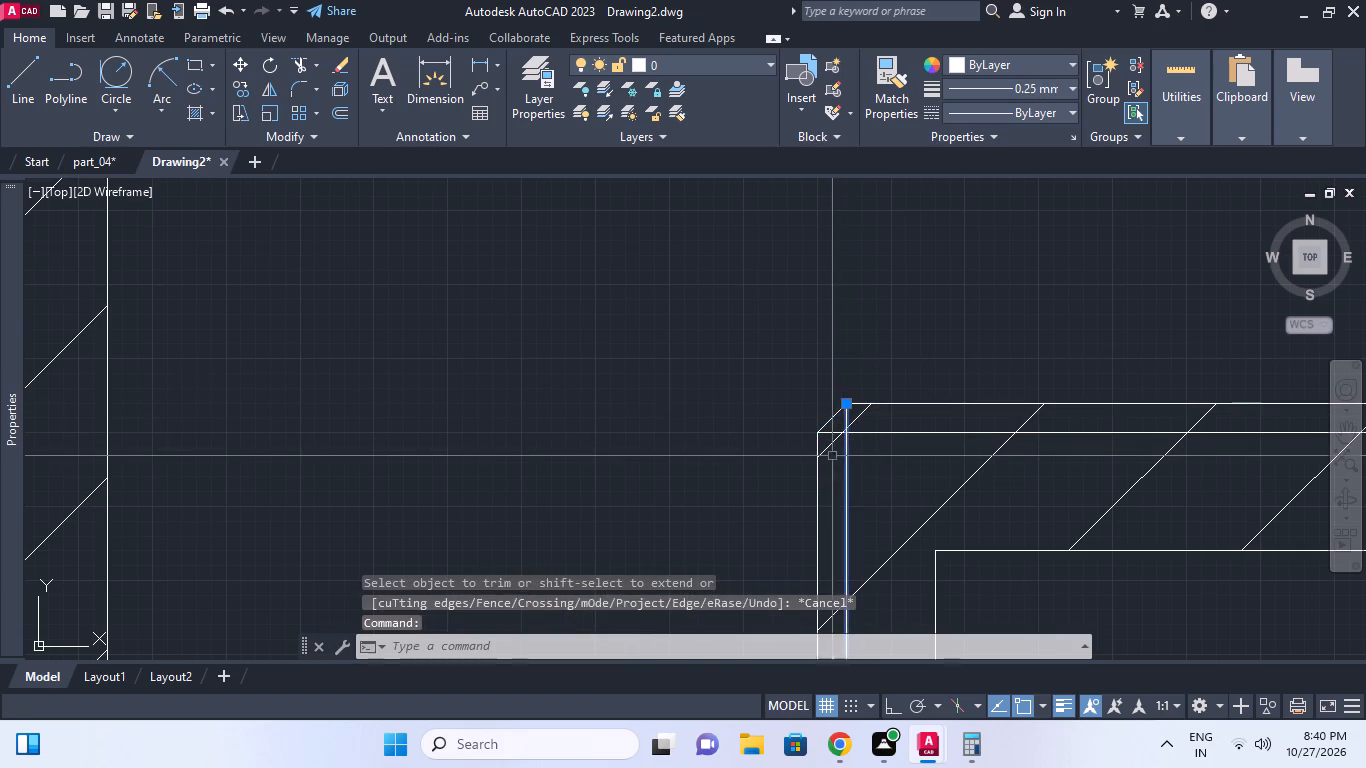
{"action": "scroll", "coordinate": [870, 458], "scroll_direction": "down", "scroll_amount": 1}
{"action": "left_click", "coordinate": [877, 447]}
{"action": "left_click", "coordinate": [877, 437]}
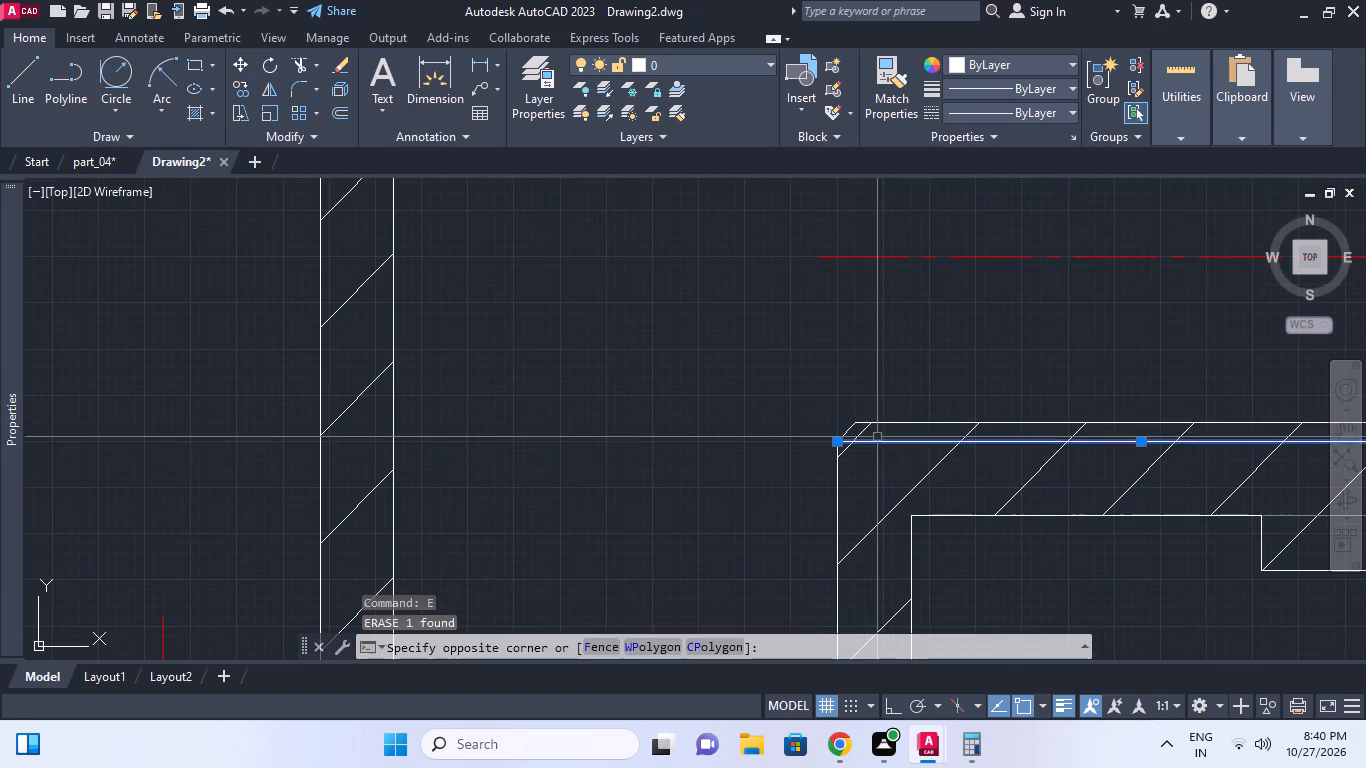
{"action": "key", "text": "space"}
Draw a fit-point spline between the lower and upper port chamfers' bore-wall corners, bulging into the bore through the centre line's extension.
{"action": "scroll", "coordinate": [875, 438], "scroll_direction": "down", "scroll_amount": 1}
{"action": "middle_click_drag", "start_coordinate": [875, 438], "coordinate": [869, 454]}
{"action": "middle_click_drag", "start_coordinate": [900, 473], "coordinate": [896, 490]}
{"action": "middle_click_drag", "start_coordinate": [893, 466], "coordinate": [893, 478]}
{"action": "key", "text": "d"}
{"action": "key", "text": "Escape"}
{"action": "key", "text": "s"}
{"action": "type", "text": "pl"}
{"action": "key", "text": "space"}
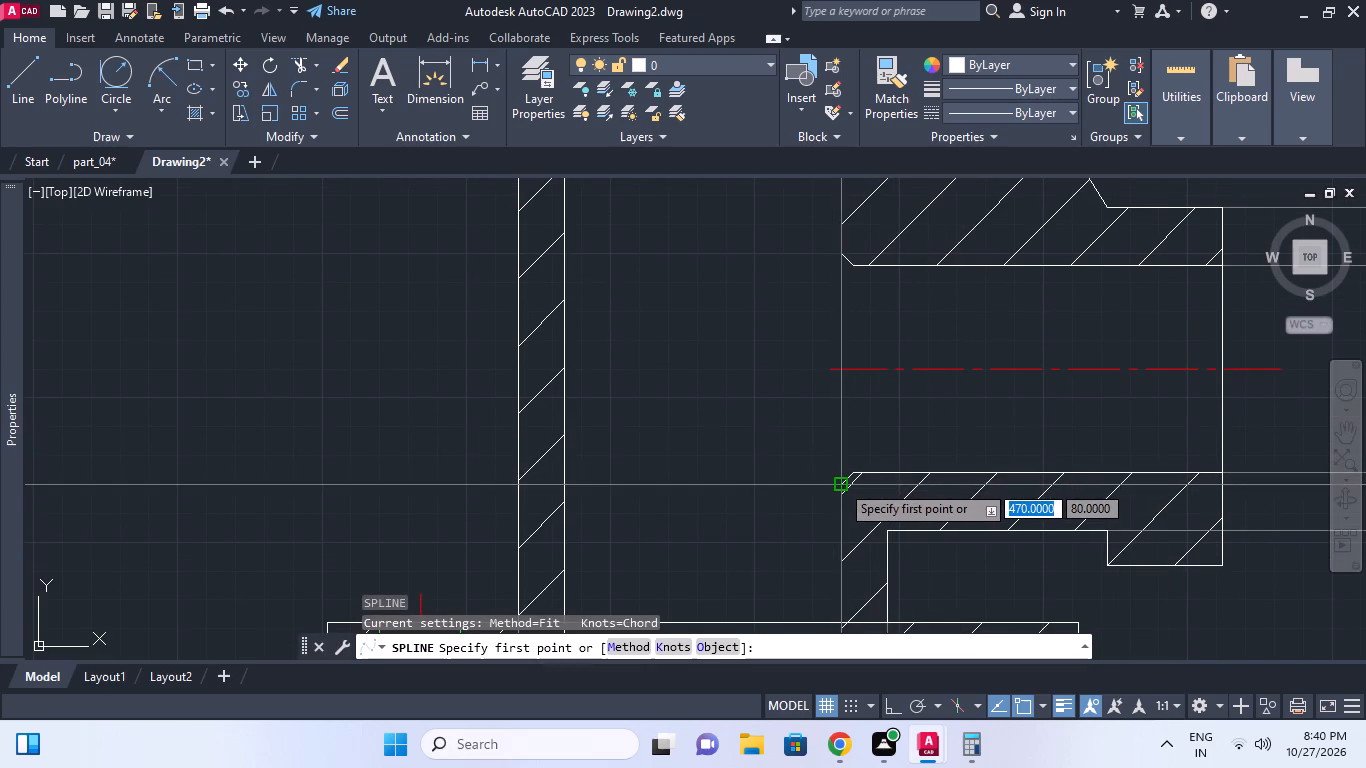
{"action": "left_click", "coordinate": [842, 483]}
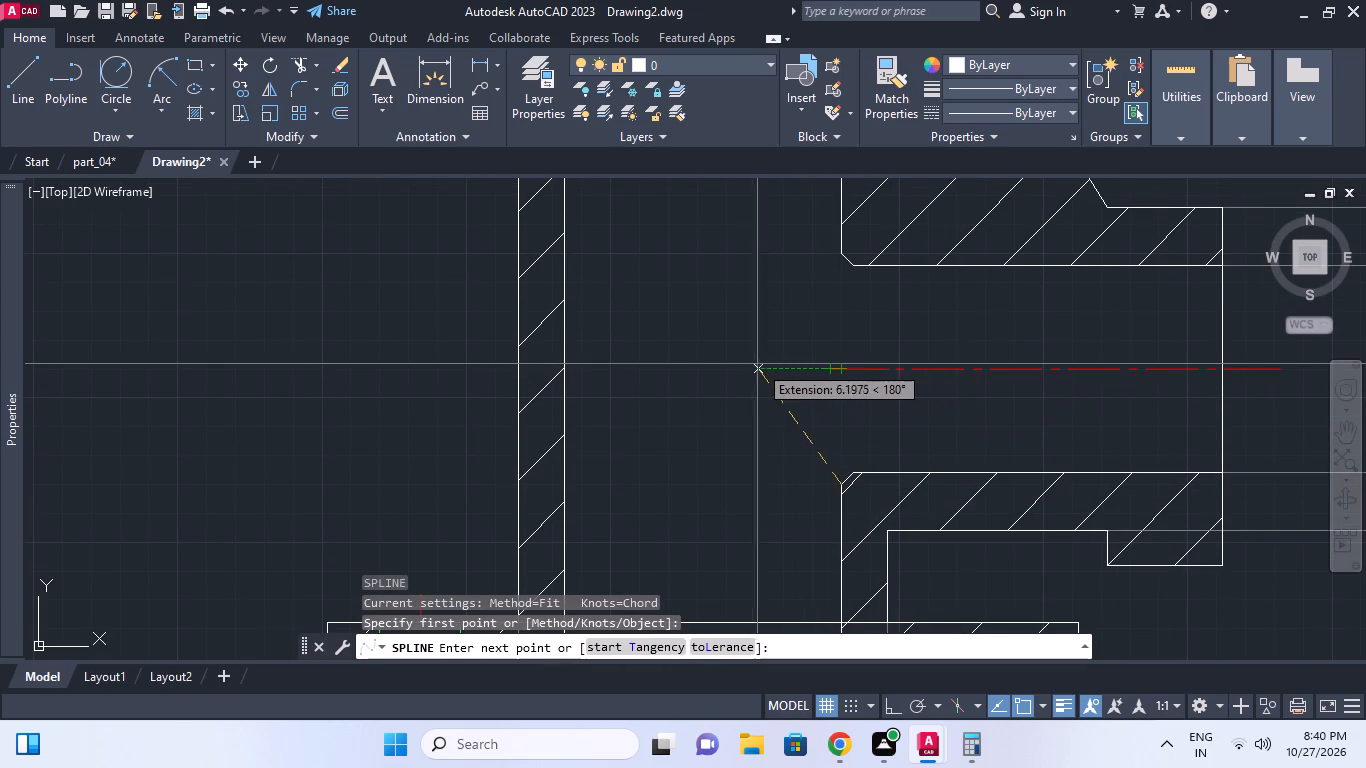
{"action": "left_click", "coordinate": [794, 368]}
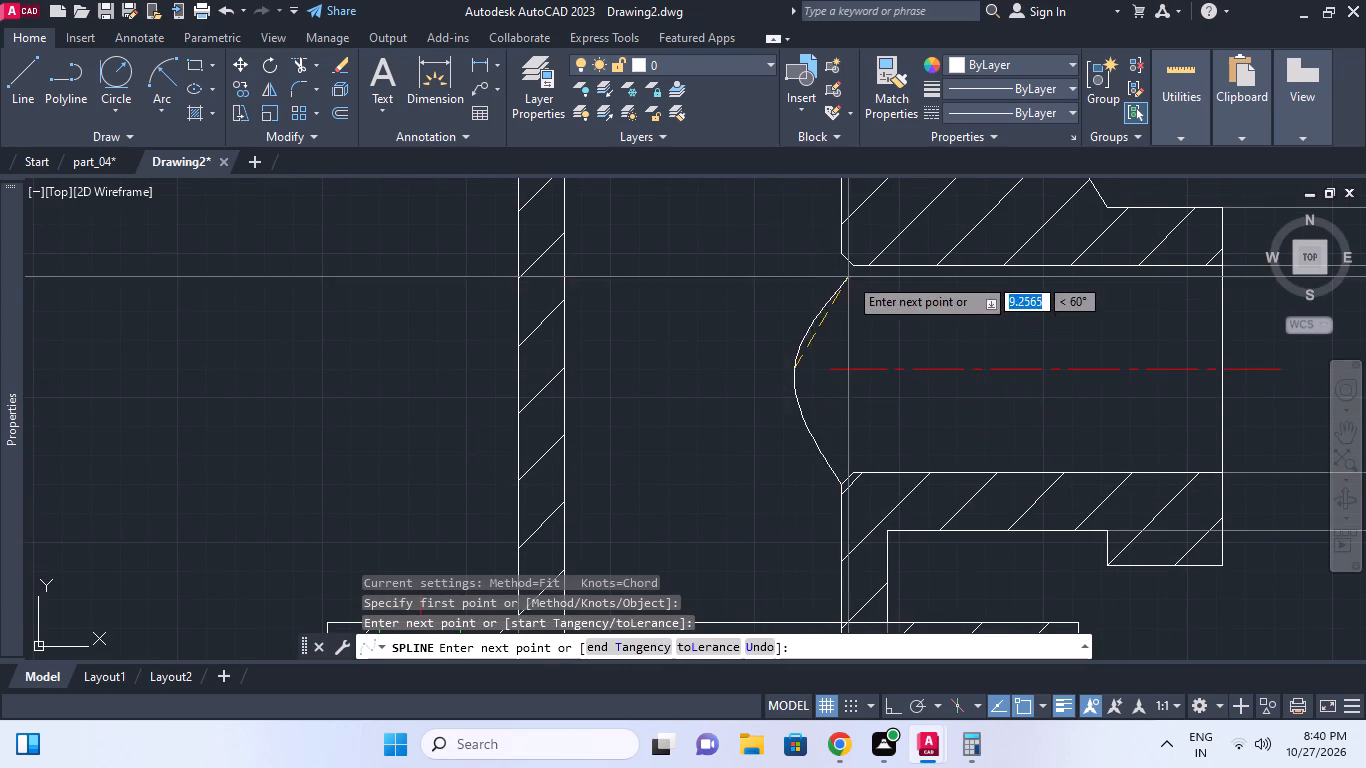
{"action": "left_click", "coordinate": [836, 251]}
{"action": "key", "text": "space"}
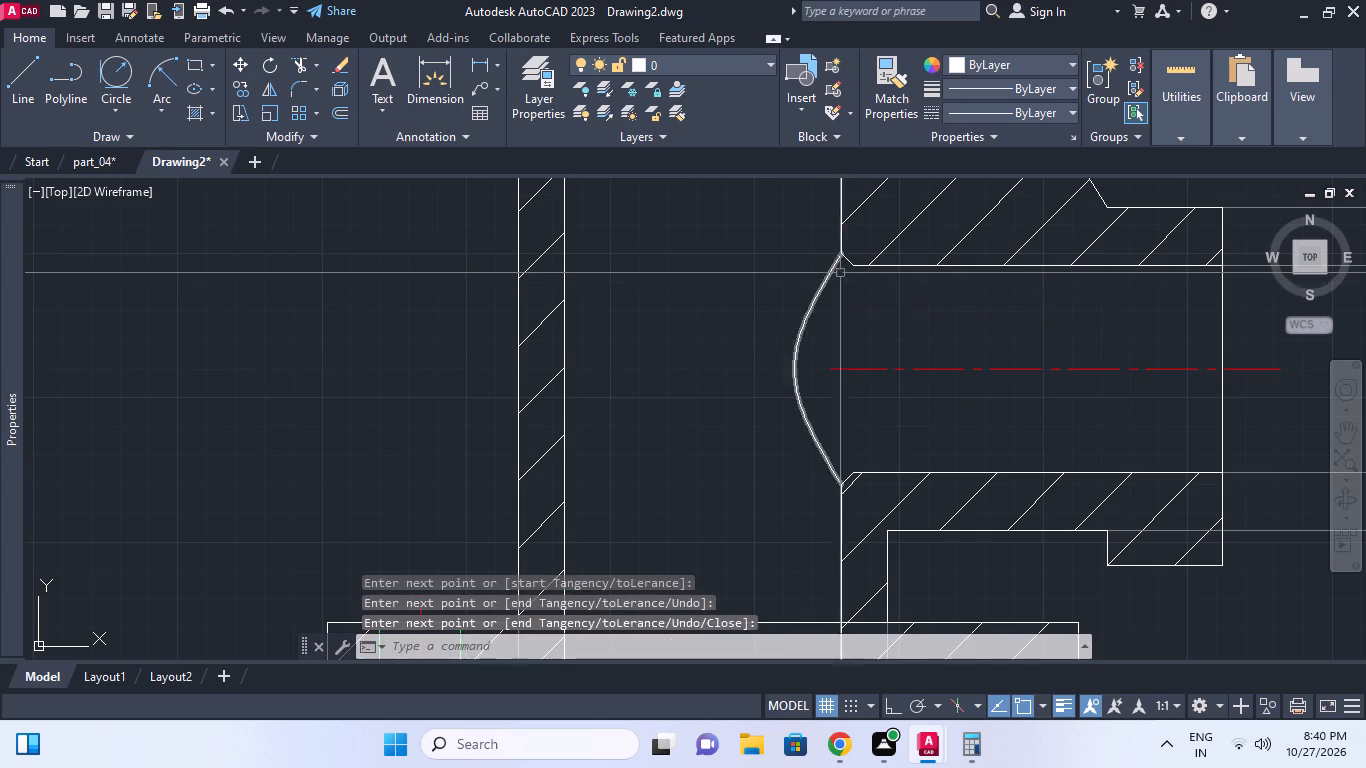
Draw a second spline between the upper and lower chamfers' inner corners, passing through the bore-side end of the port's centre line.
{"action": "key", "text": "space"}
{"action": "left_click", "coordinate": [852, 268]}
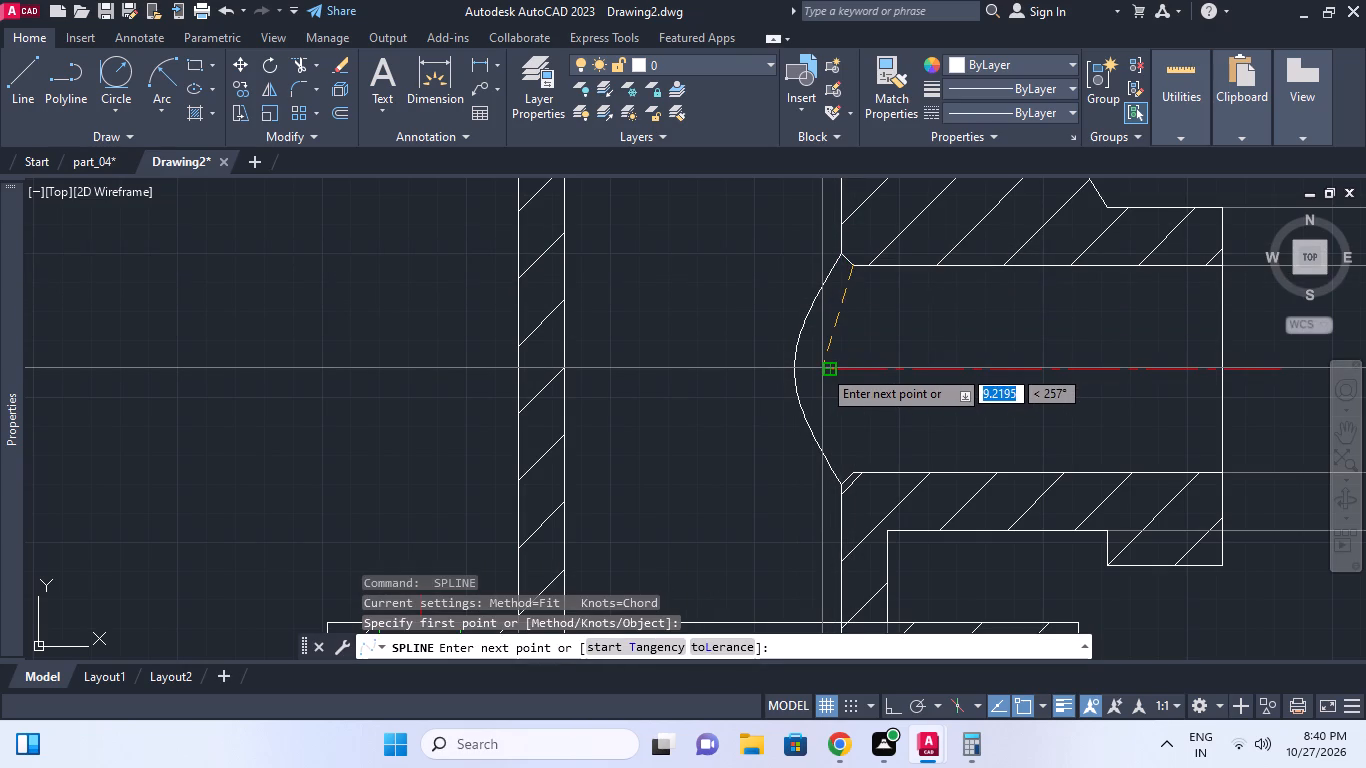
{"action": "left_click", "coordinate": [822, 368]}
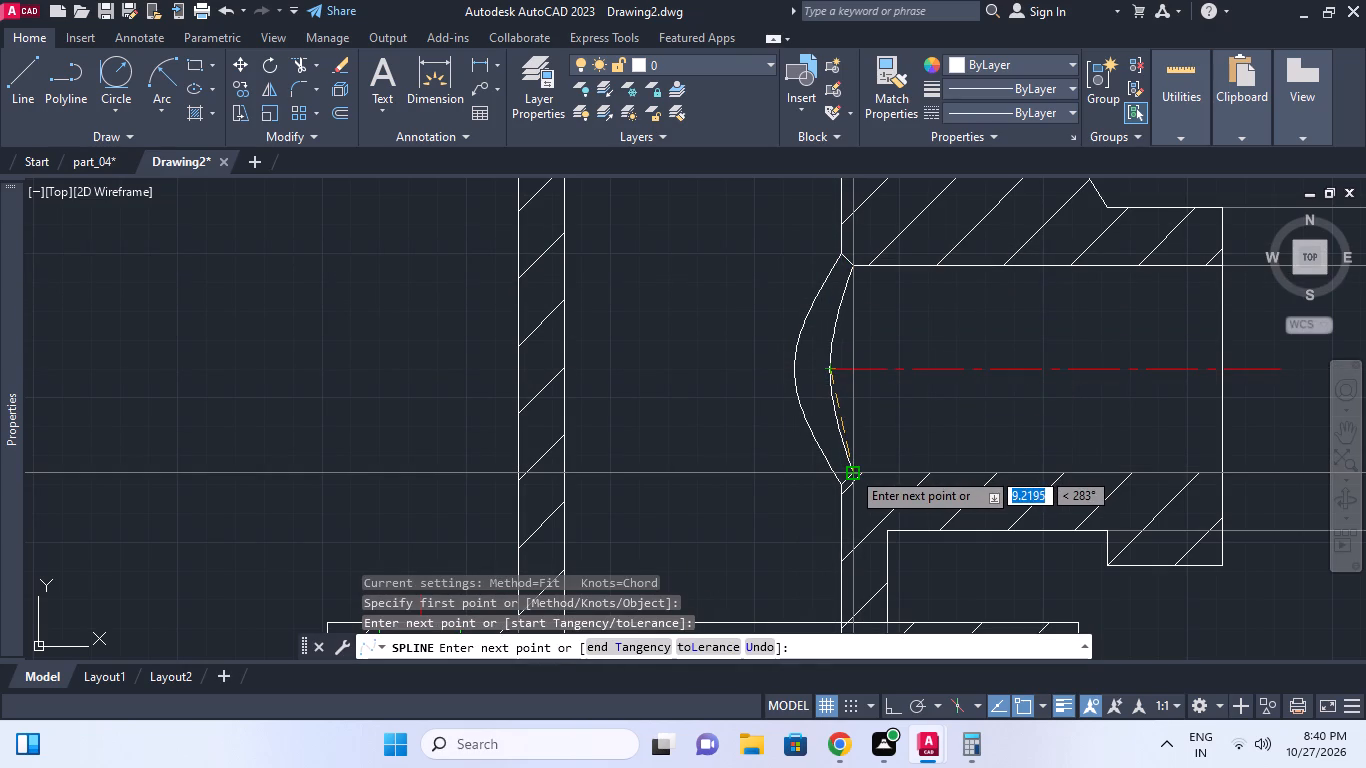
{"action": "left_click", "coordinate": [851, 470]}
{"action": "key", "text": "space"}
Stretch the inner spline's middle fit point further into the bore, towards the outer intersection curve.
{"action": "left_click", "coordinate": [834, 386]}
{"action": "left_click", "coordinate": [832, 373]}
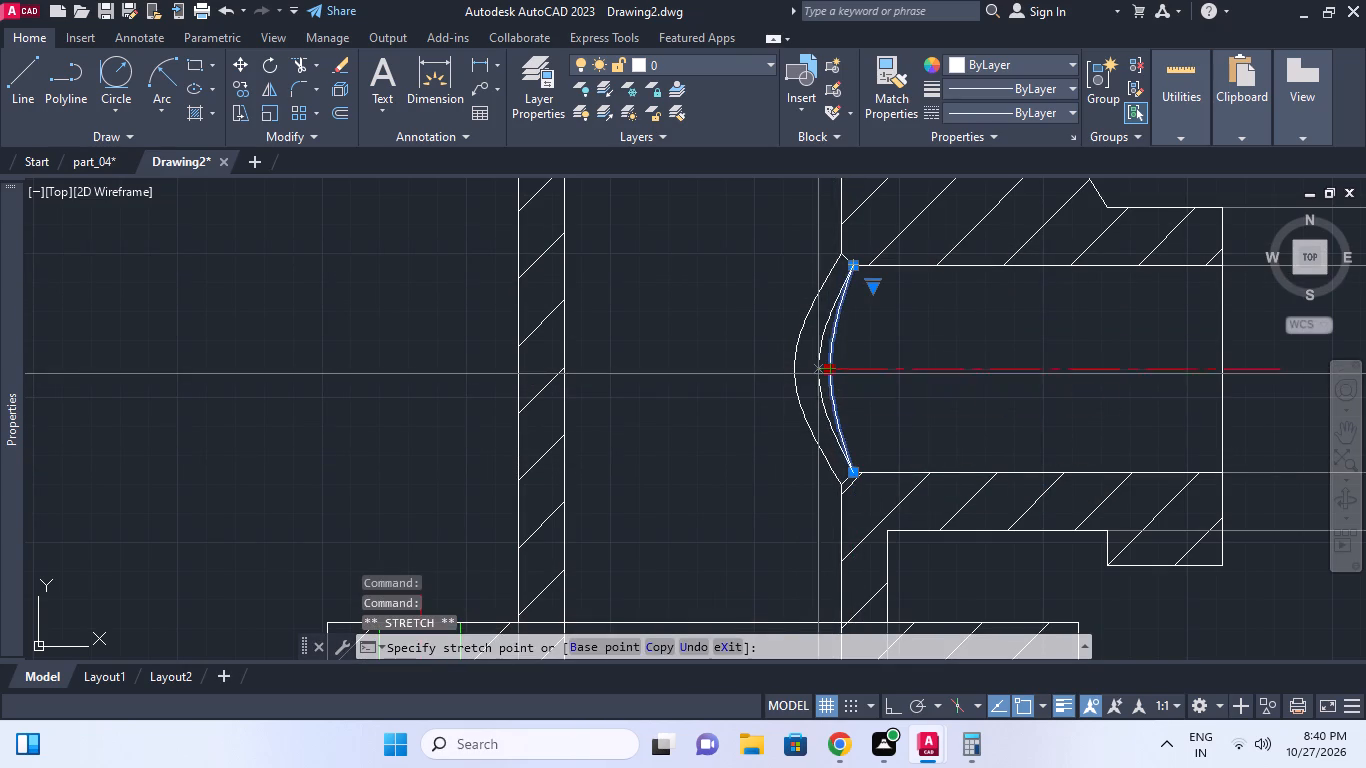
{"action": "left_click", "coordinate": [809, 376]}
{"action": "scroll", "coordinate": [847, 368], "scroll_direction": "down", "scroll_amount": 3}
{"action": "key", "text": "Escape"}
Review the whole sectional view alongside the flange views, including its bottom flange.
{"action": "middle_click", "coordinate": [848, 376]}
{"action": "middle_click_drag", "start_coordinate": [869, 375], "coordinate": [869, 424]}
{"action": "middle_click_drag", "start_coordinate": [1005, 520], "coordinate": [1022, 564]}
{"action": "scroll", "coordinate": [1013, 543], "scroll_direction": "down", "scroll_amount": 1}
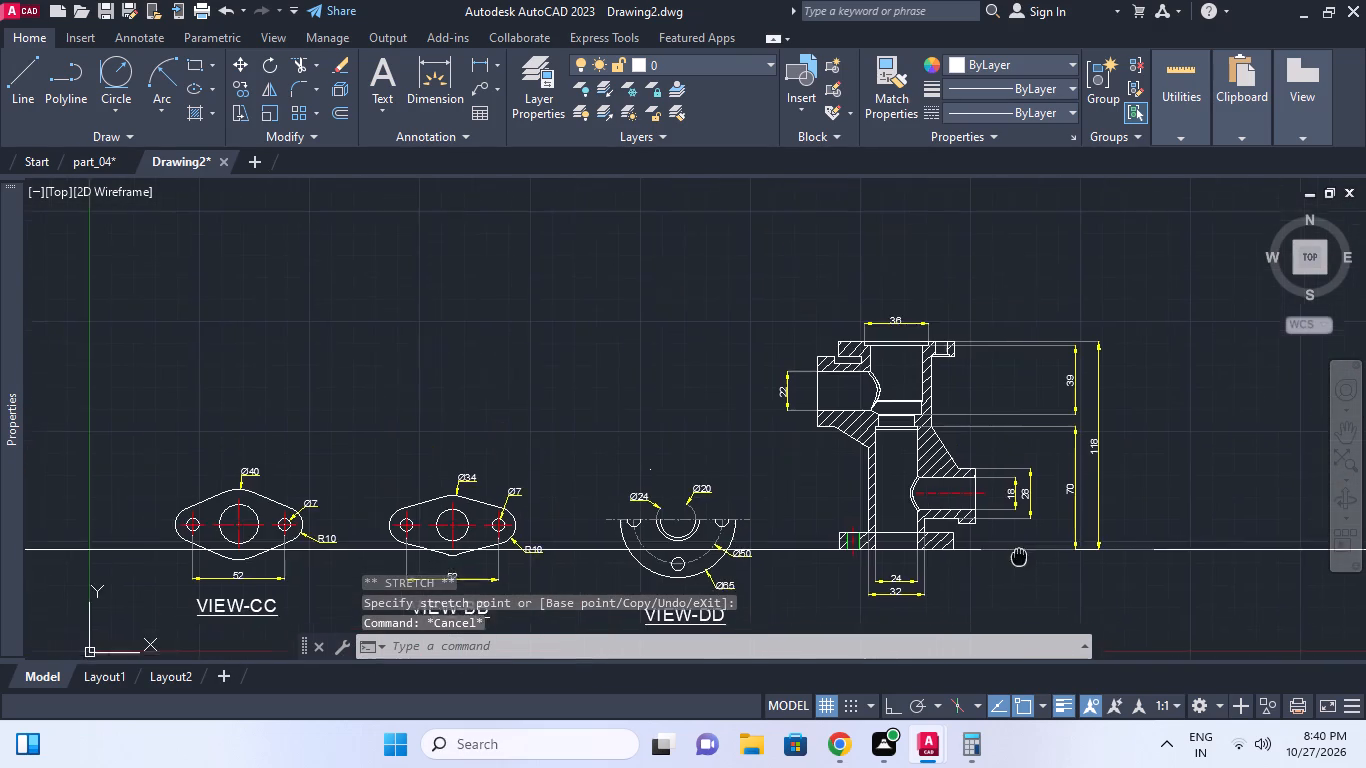
{"action": "middle_click_drag", "start_coordinate": [1022, 564], "coordinate": [1022, 565]}
{"action": "middle_click_drag", "start_coordinate": [985, 540], "coordinate": [958, 480]}
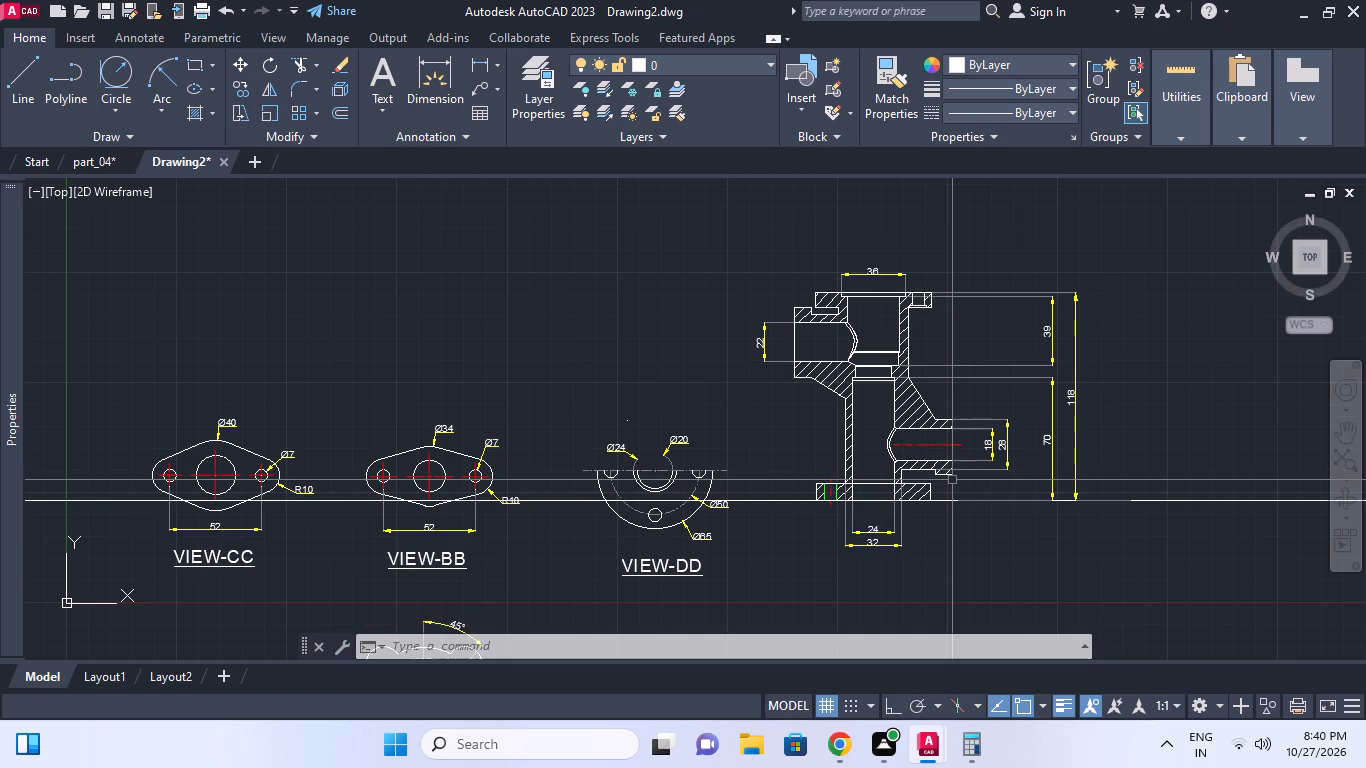
{"action": "scroll", "coordinate": [919, 487], "scroll_direction": "up", "scroll_amount": 2}
{"action": "scroll", "coordinate": [918, 487], "scroll_direction": "down", "scroll_amount": 1}
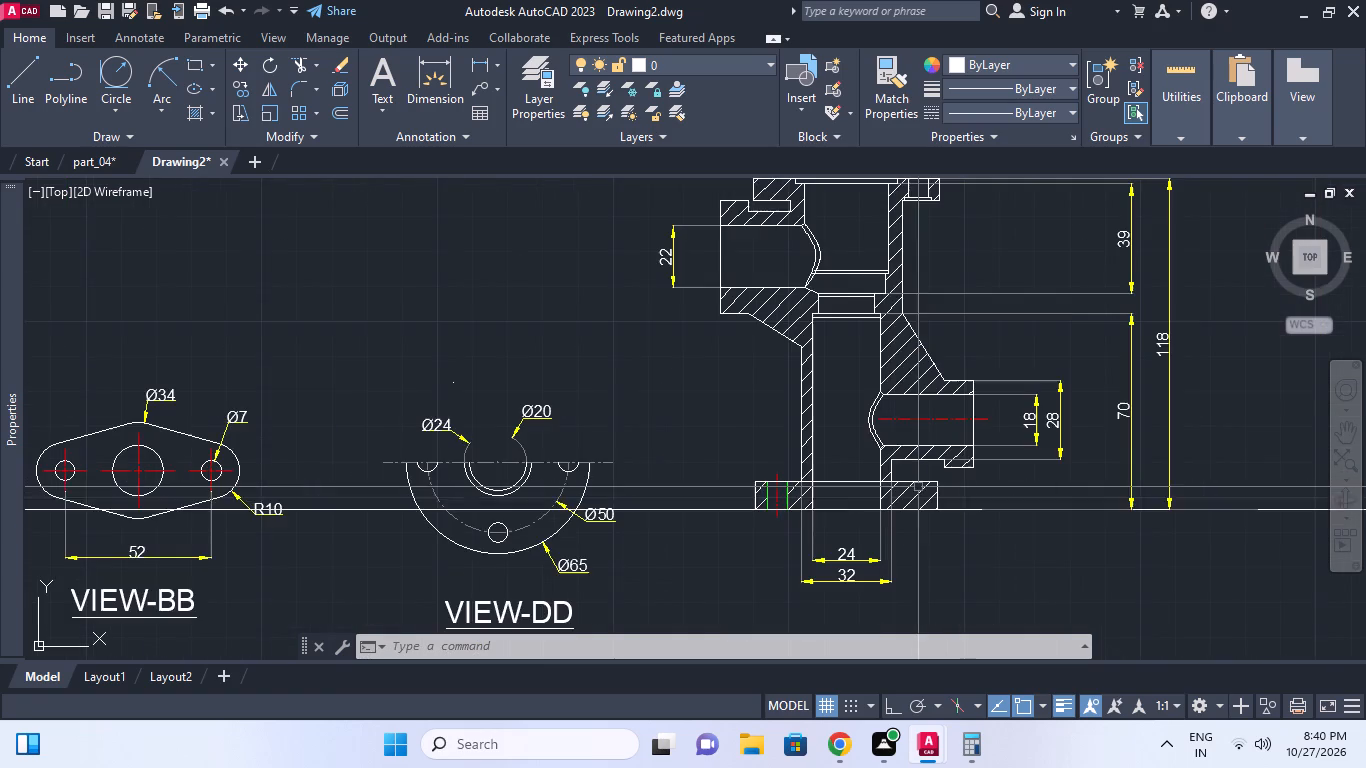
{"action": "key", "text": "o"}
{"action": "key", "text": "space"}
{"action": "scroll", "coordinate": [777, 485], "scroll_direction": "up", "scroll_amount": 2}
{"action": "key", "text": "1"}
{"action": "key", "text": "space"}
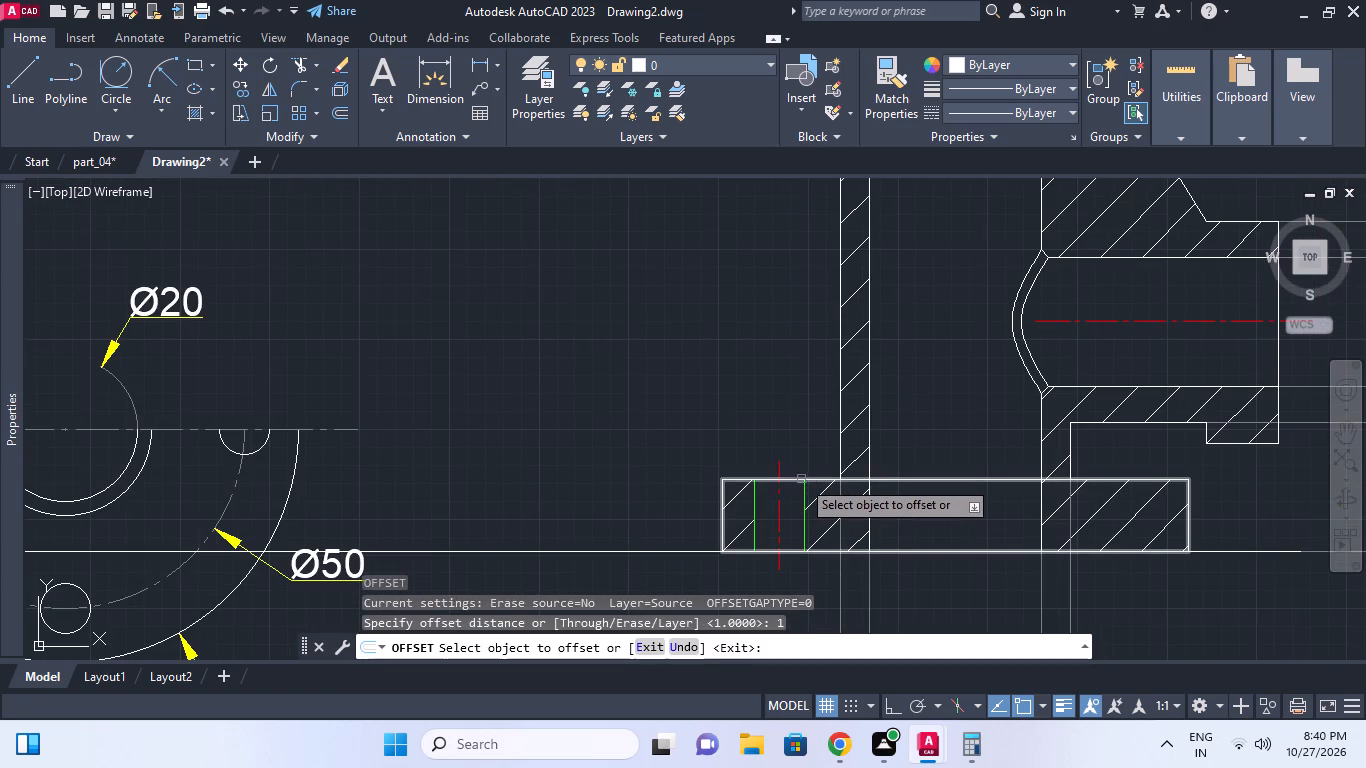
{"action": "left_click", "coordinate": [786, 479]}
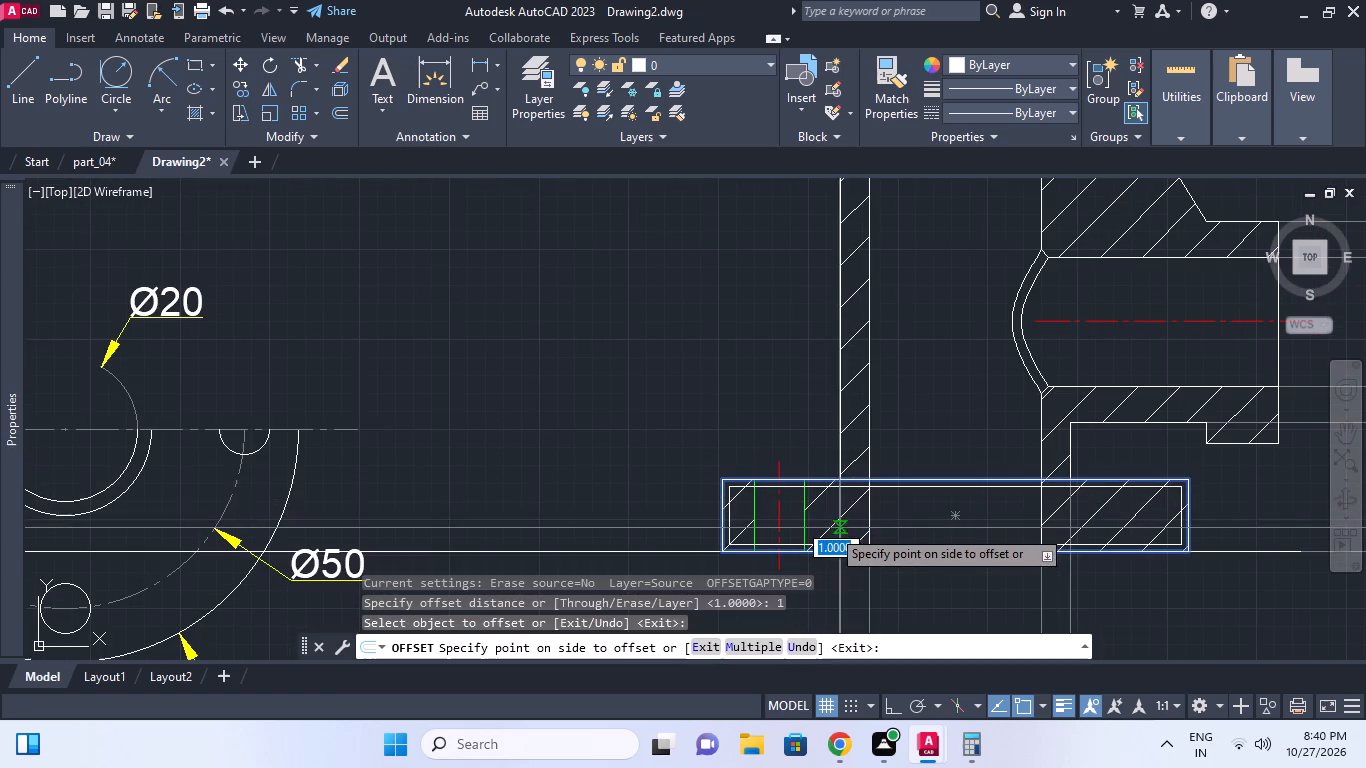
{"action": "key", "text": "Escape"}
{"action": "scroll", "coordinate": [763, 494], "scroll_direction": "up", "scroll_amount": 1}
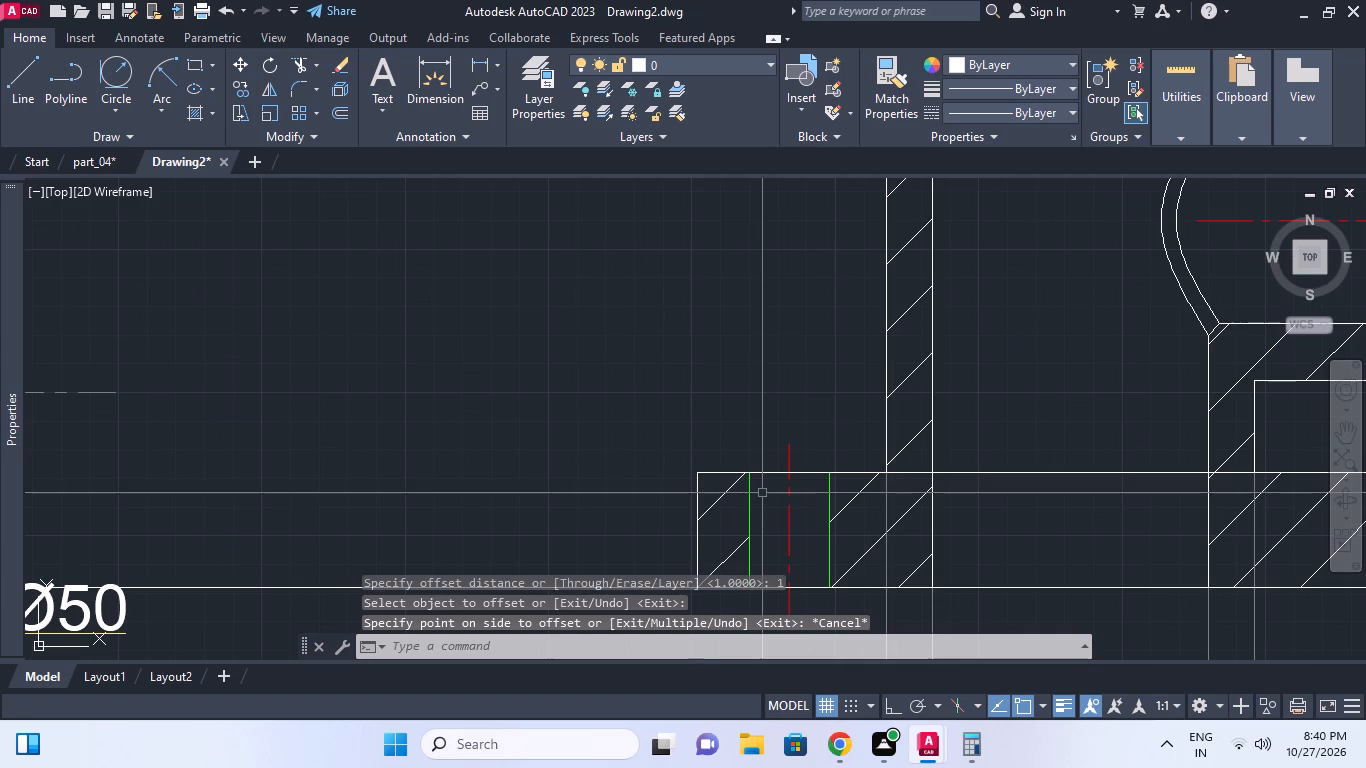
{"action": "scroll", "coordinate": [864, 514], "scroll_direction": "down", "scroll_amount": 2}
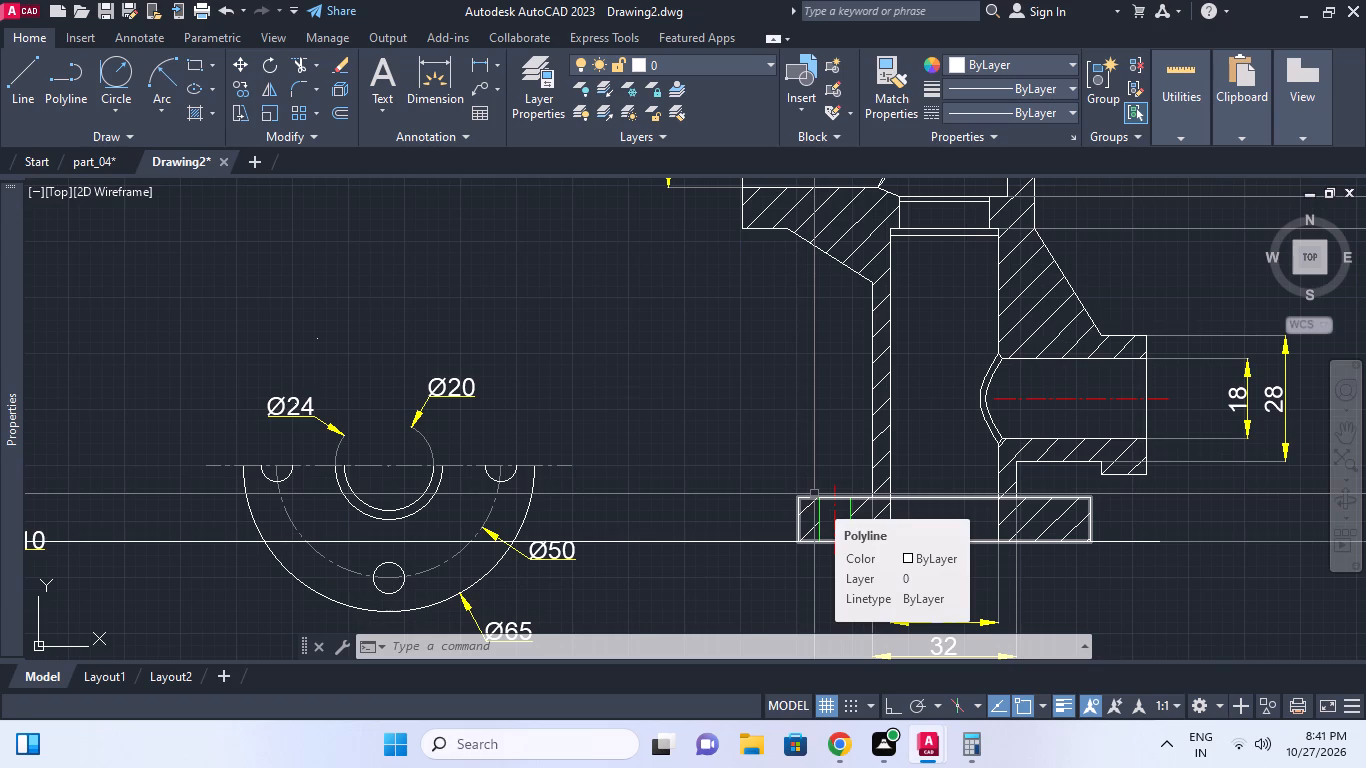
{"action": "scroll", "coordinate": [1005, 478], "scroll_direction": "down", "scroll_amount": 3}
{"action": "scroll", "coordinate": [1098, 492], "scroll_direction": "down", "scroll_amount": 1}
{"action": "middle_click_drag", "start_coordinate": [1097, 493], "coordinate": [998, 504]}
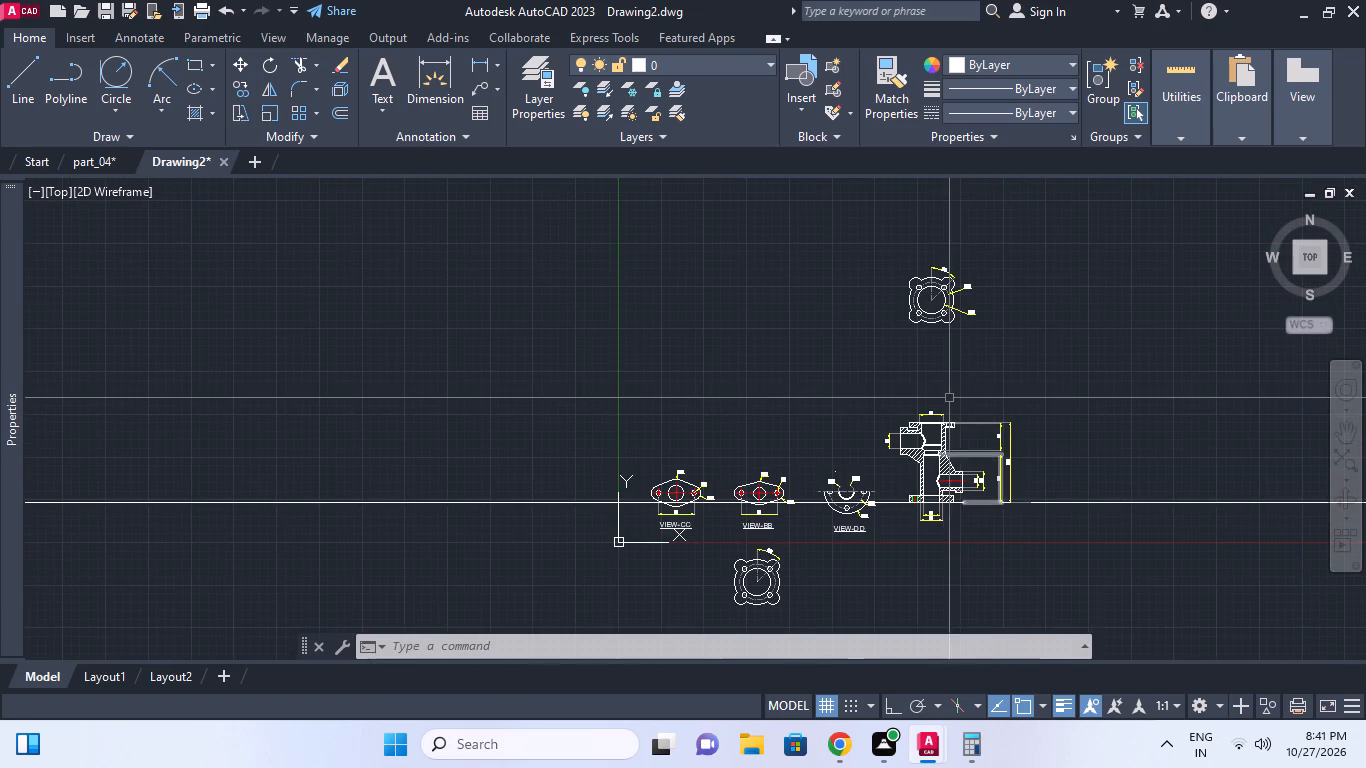